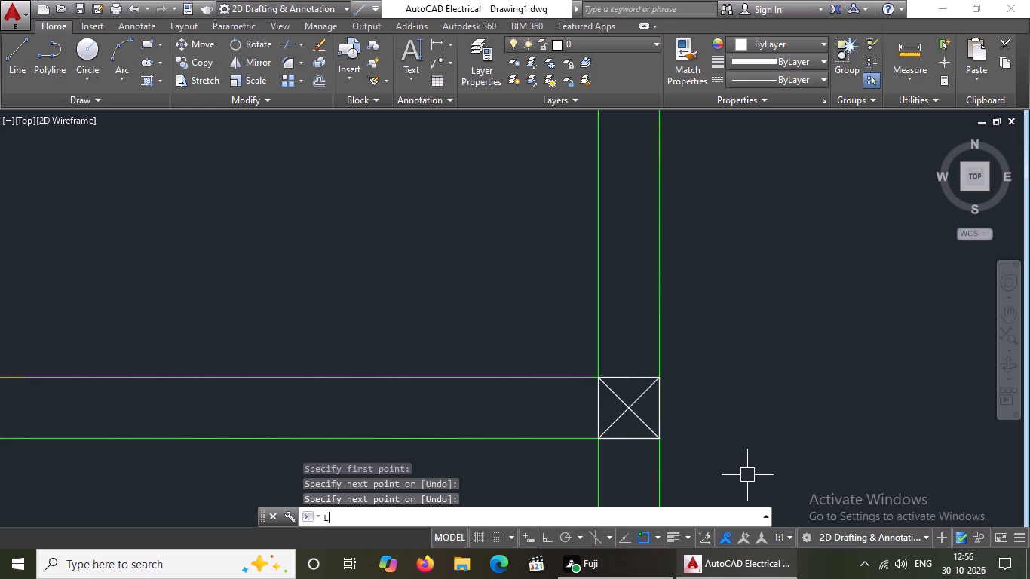
Draw two crossing diagonals in the square at the parking area's southeast corner, at the east end of the southernmost wall.
scroll(732, 375, down, 4)
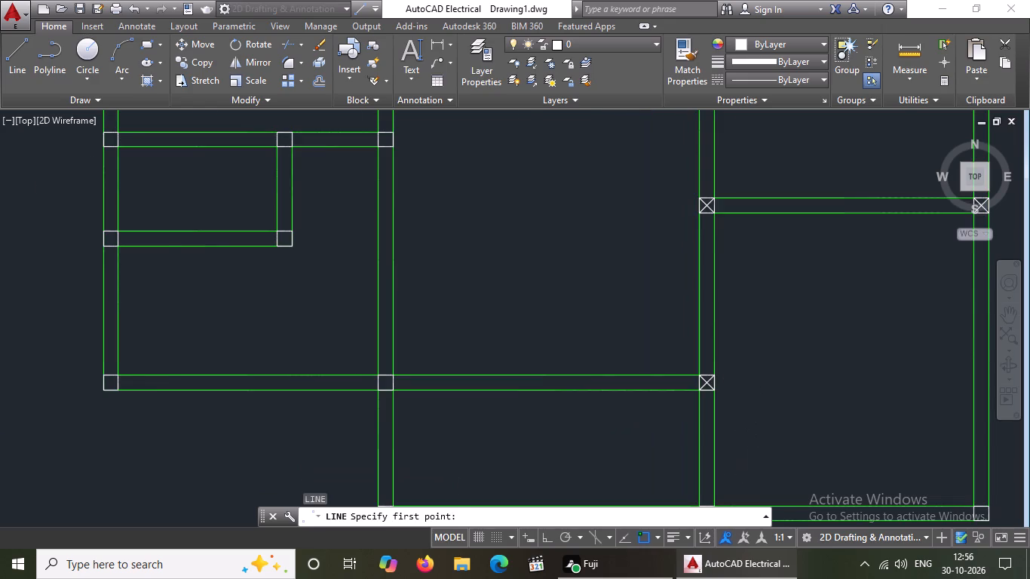
scroll(910, 475, up, 3)
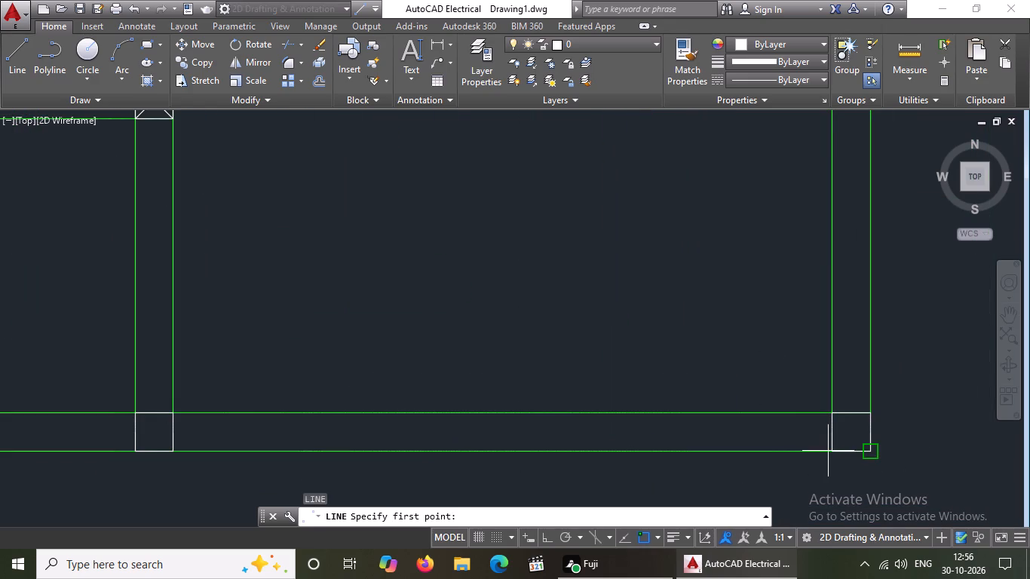
drag(834, 449, 848, 443)
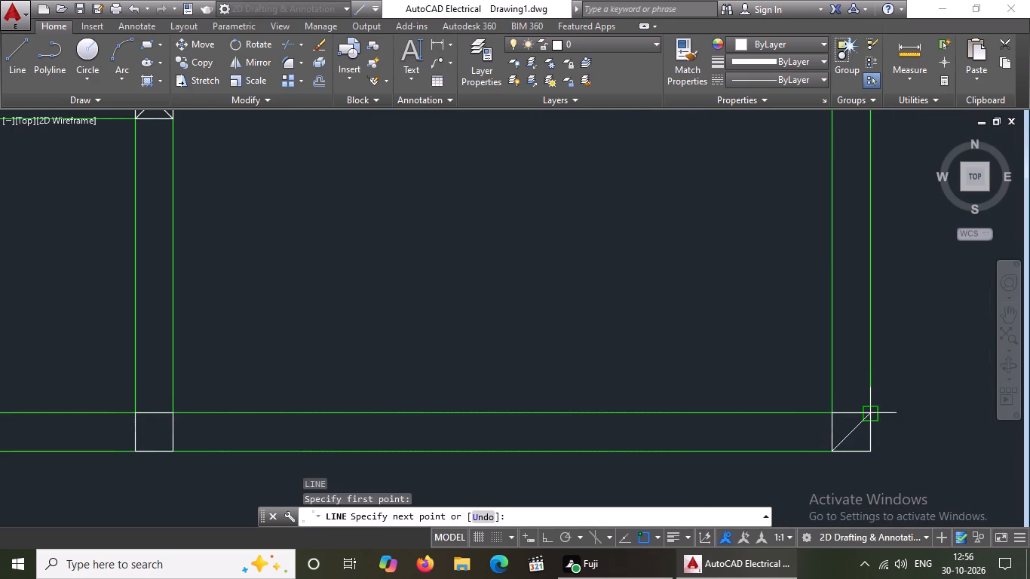
drag(869, 418, 894, 408)
key(Return)
key(l)
key(Return)
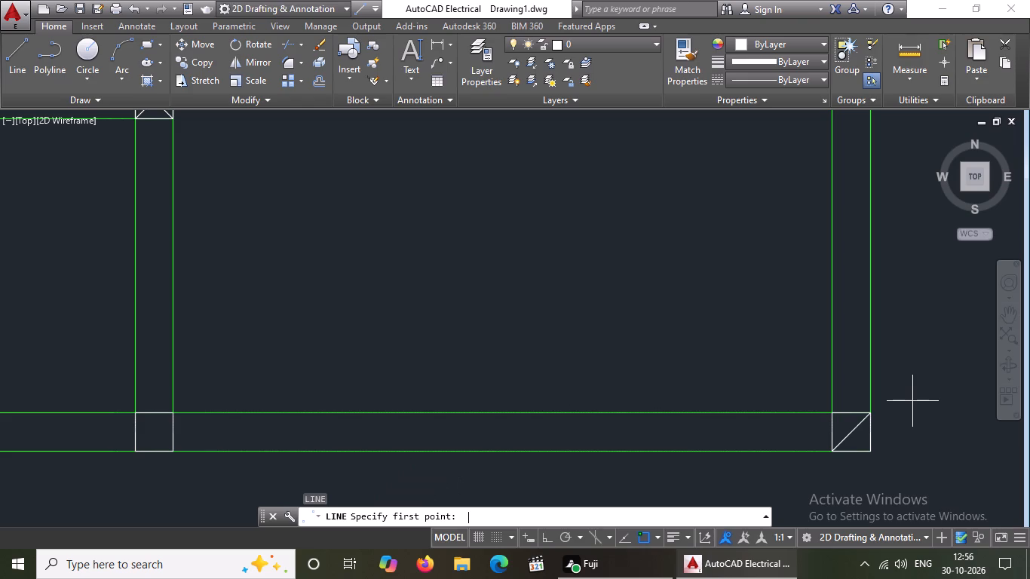
click(832, 414)
click(872, 449)
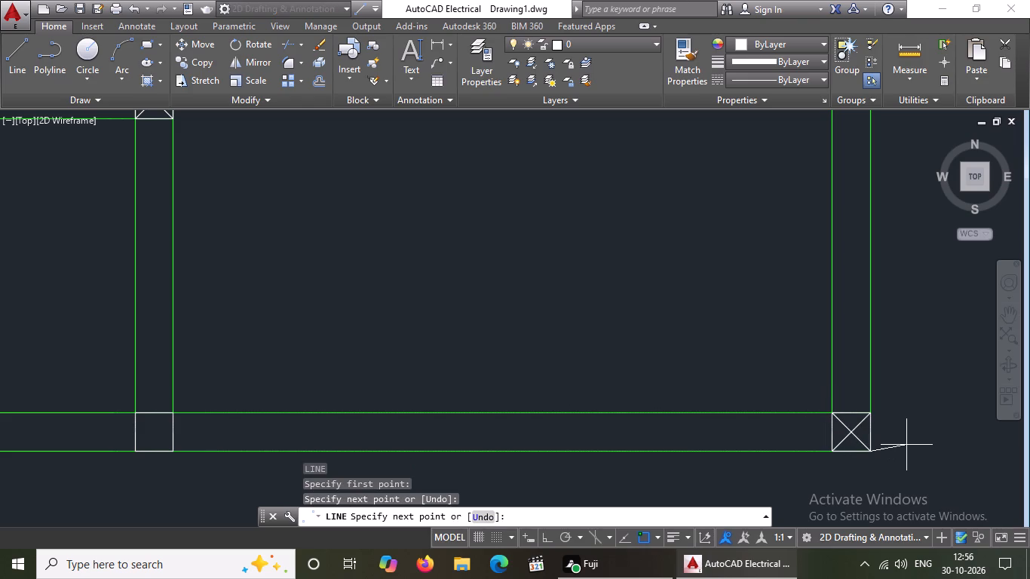
key(Return)
Draw two crossing diagonals in the square at the parking area's southwest corner, on the southernmost wall.
key(l)
key(Return)
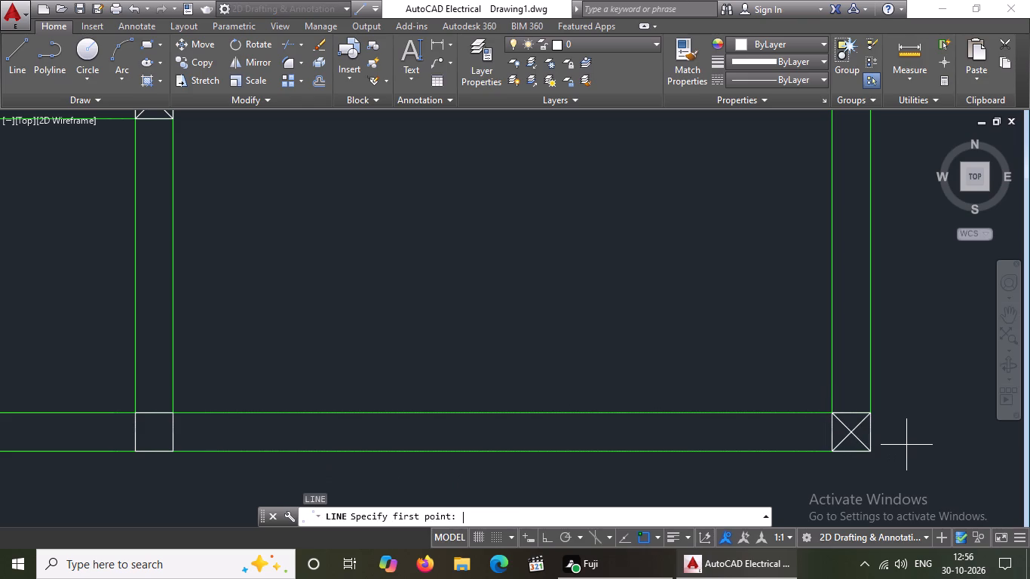
scroll(647, 322, down, 3)
scroll(575, 334, up, 2)
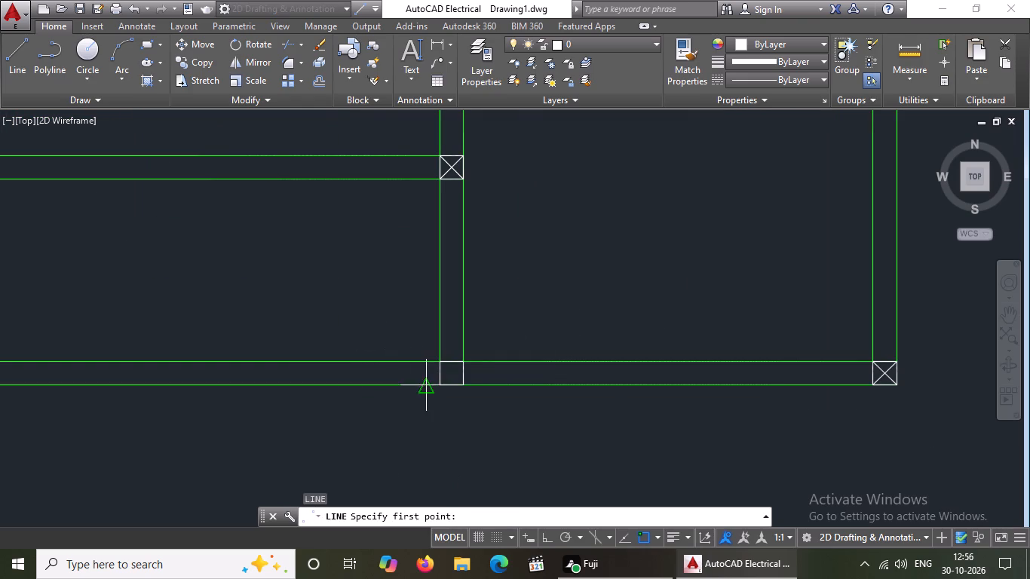
click(441, 387)
drag(461, 363, 469, 357)
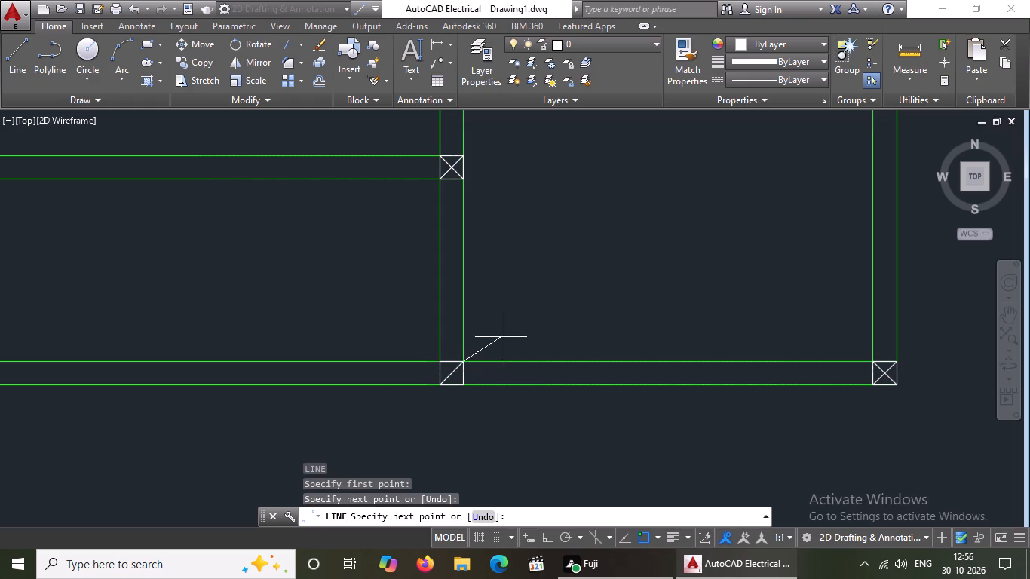
key(Return)
key(l)
key(Return)
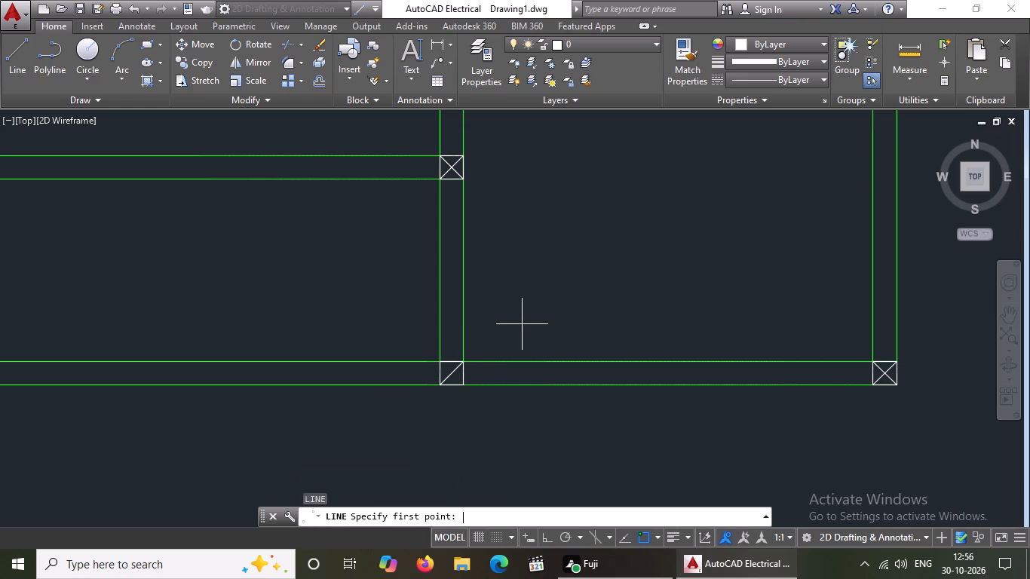
click(436, 355)
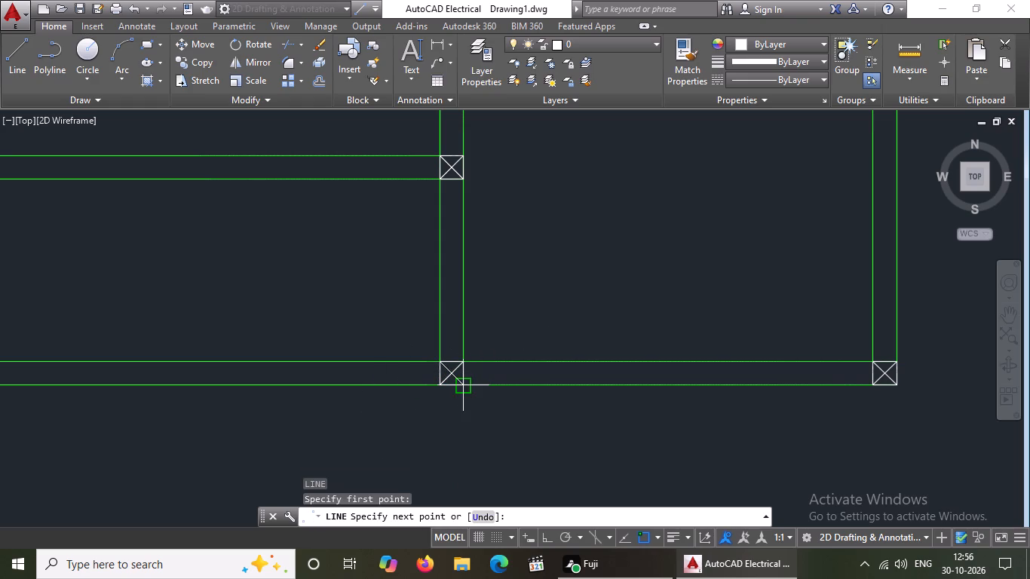
drag(464, 382, 477, 391)
key(Return)
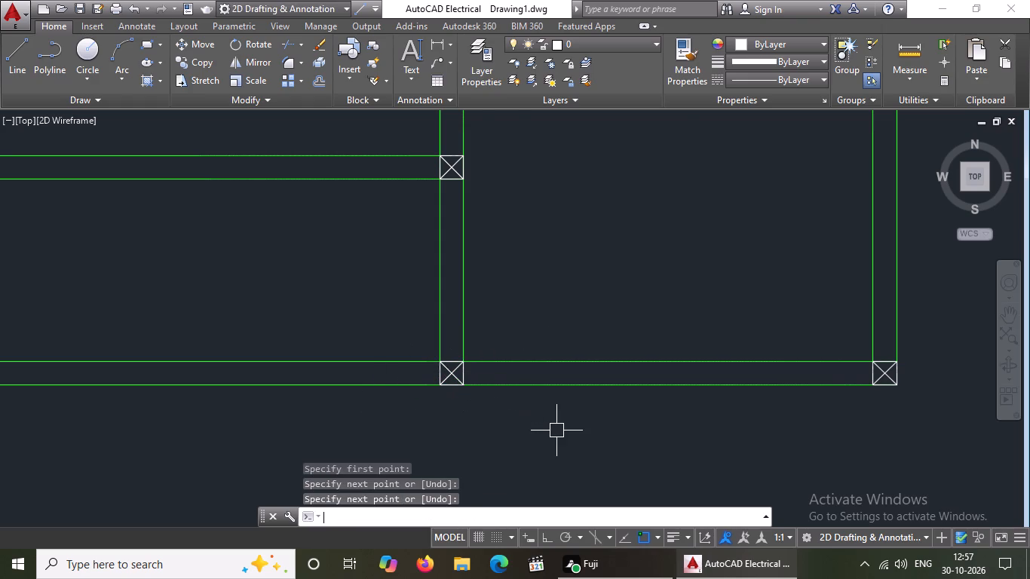
Draw two crossing diagonals in the square at the west end of the southernmost wall.
scroll(550, 427, down, 3)
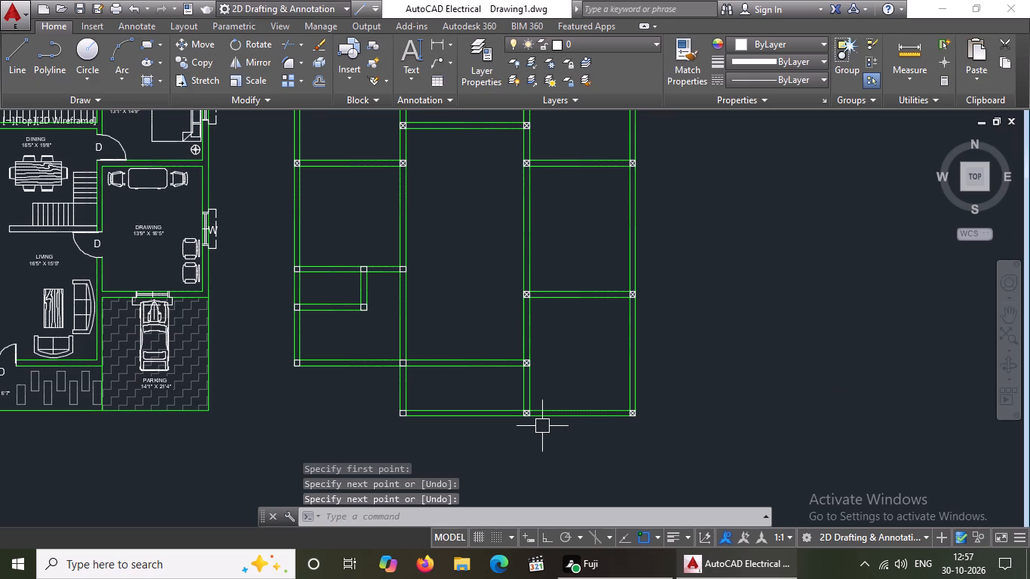
scroll(398, 394, up, 2)
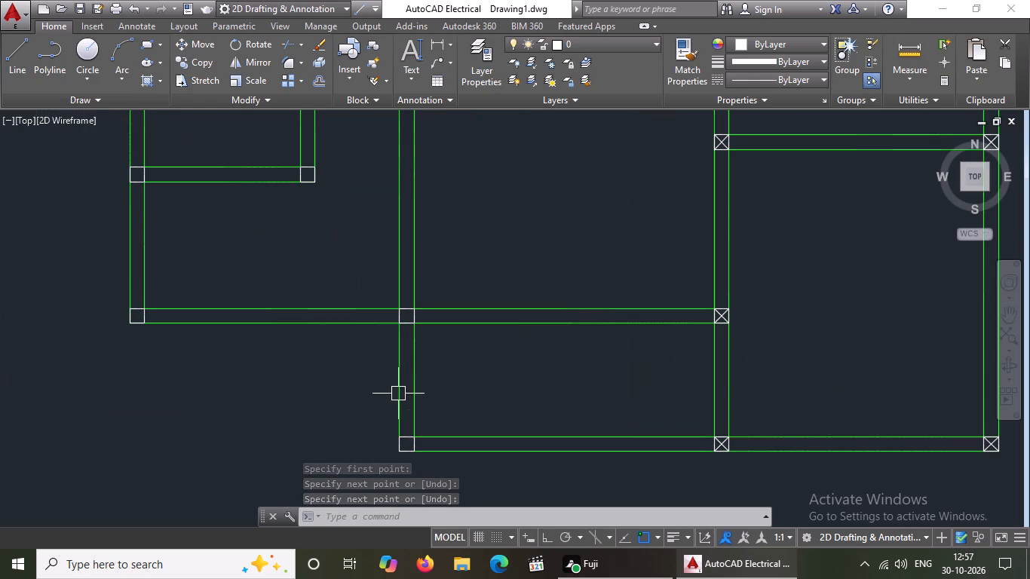
key(l)
key(Return)
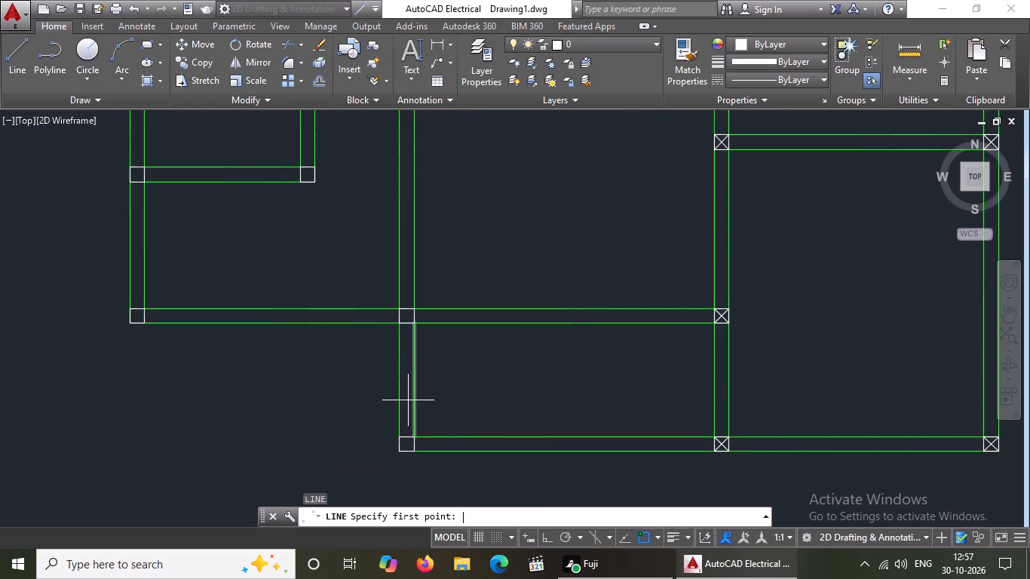
click(403, 452)
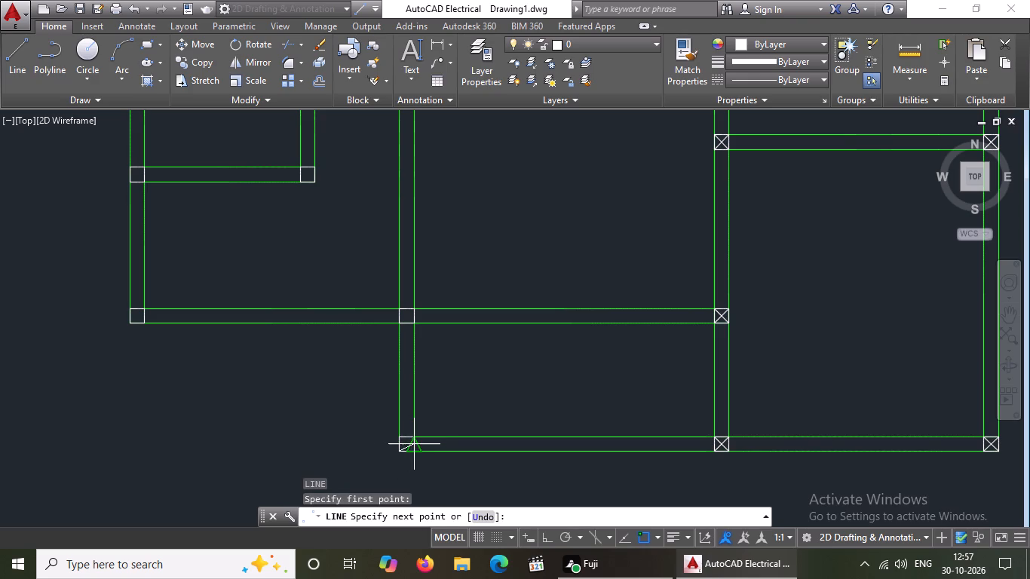
drag(412, 431, 425, 406)
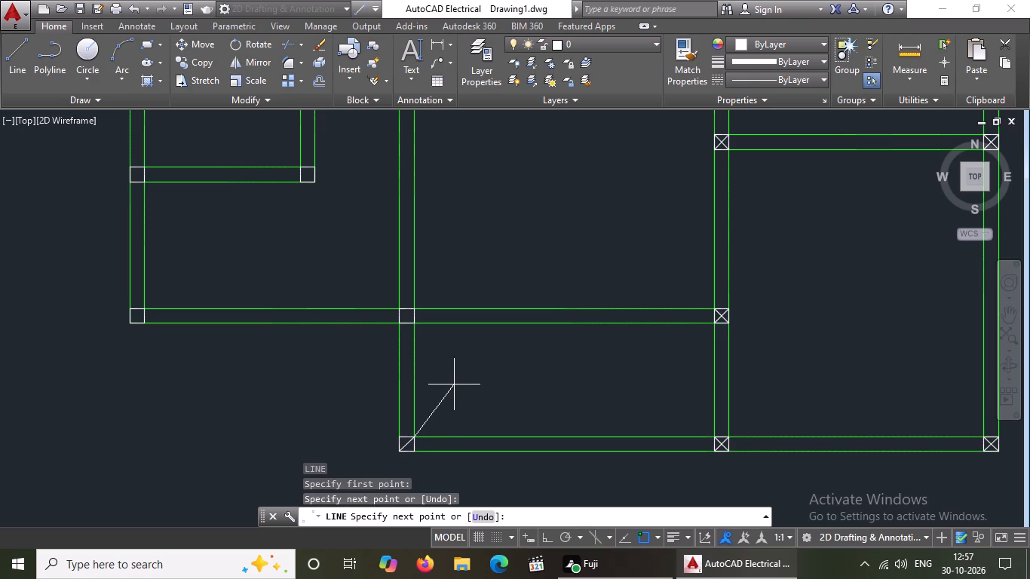
key(Return)
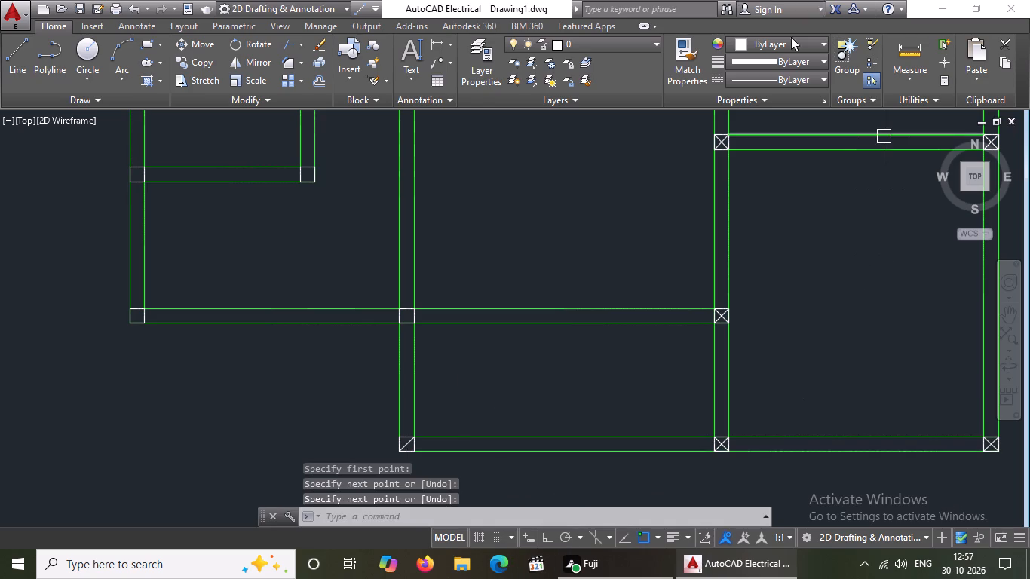
key(Escape)
key(l)
key(Return)
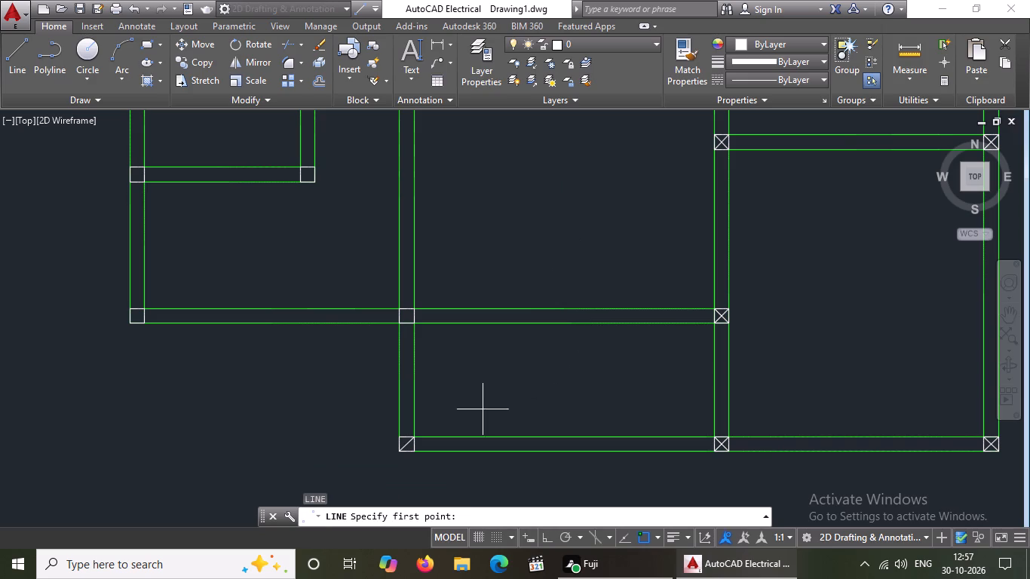
click(409, 448)
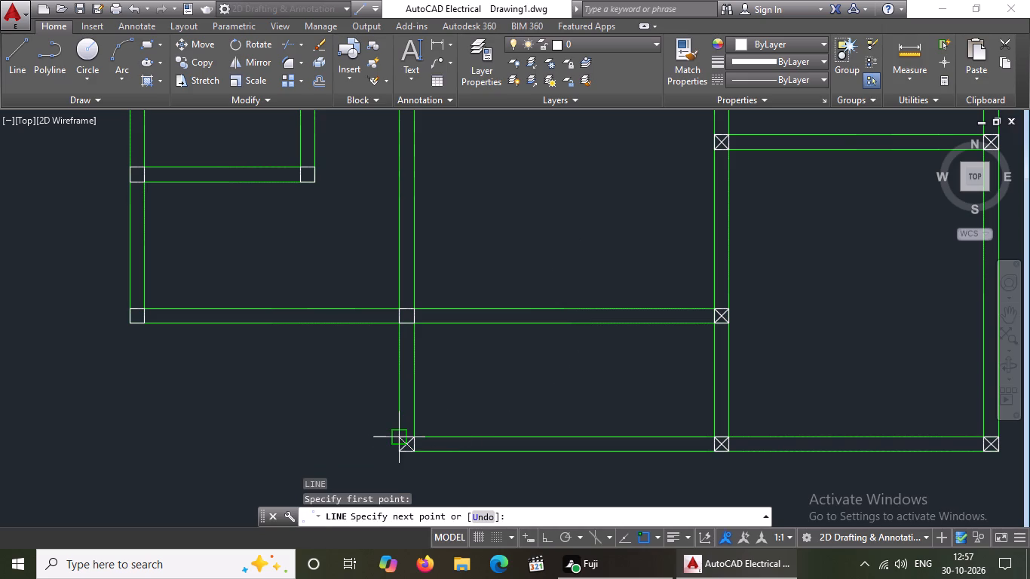
click(397, 436)
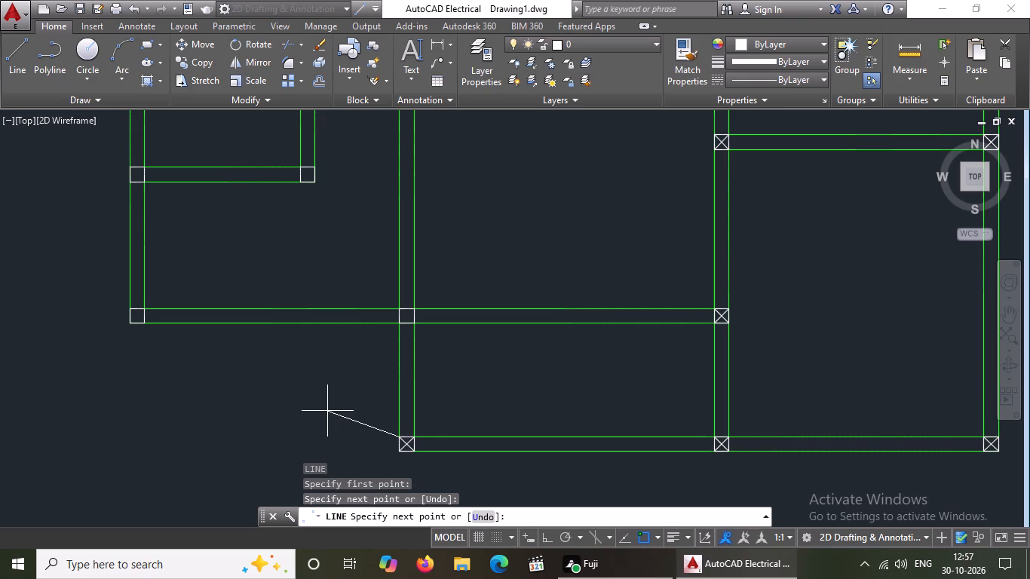
key(Return)
Draw two crossing diagonals in the square at the living room's southwest corner, where the two walls cross.
key(l)
key(Return)
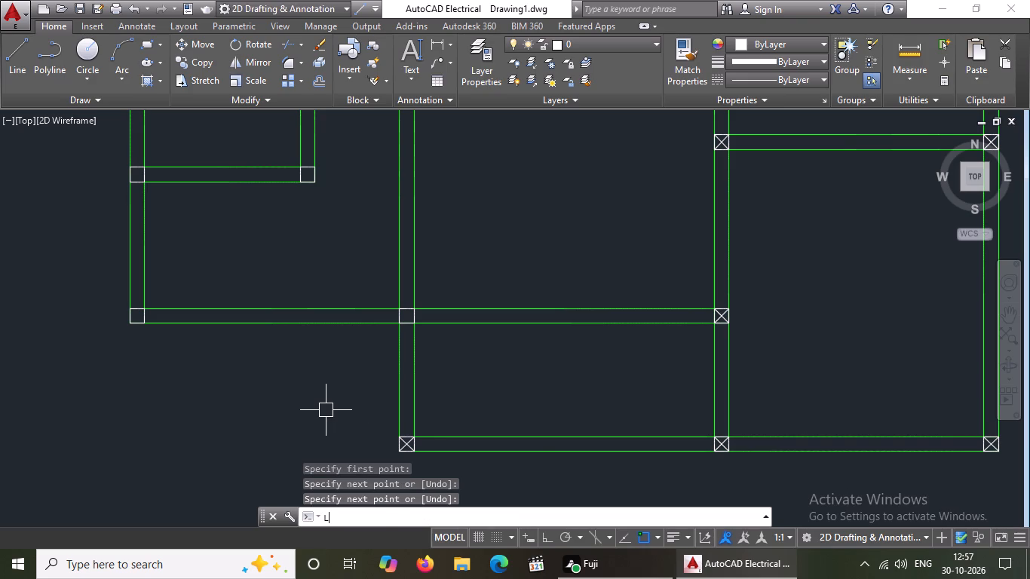
click(394, 320)
click(417, 305)
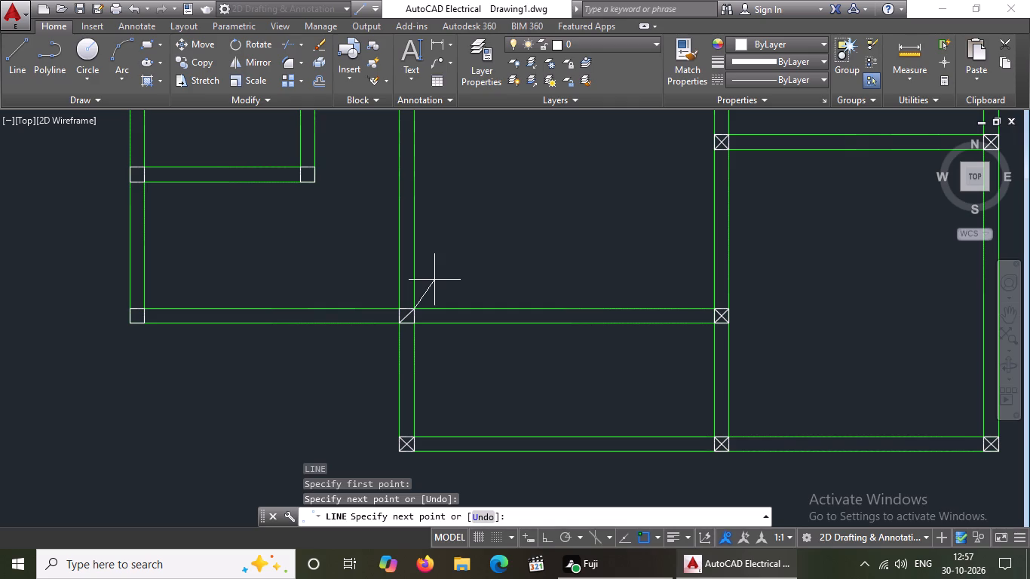
key(Return)
key(l)
key(Return)
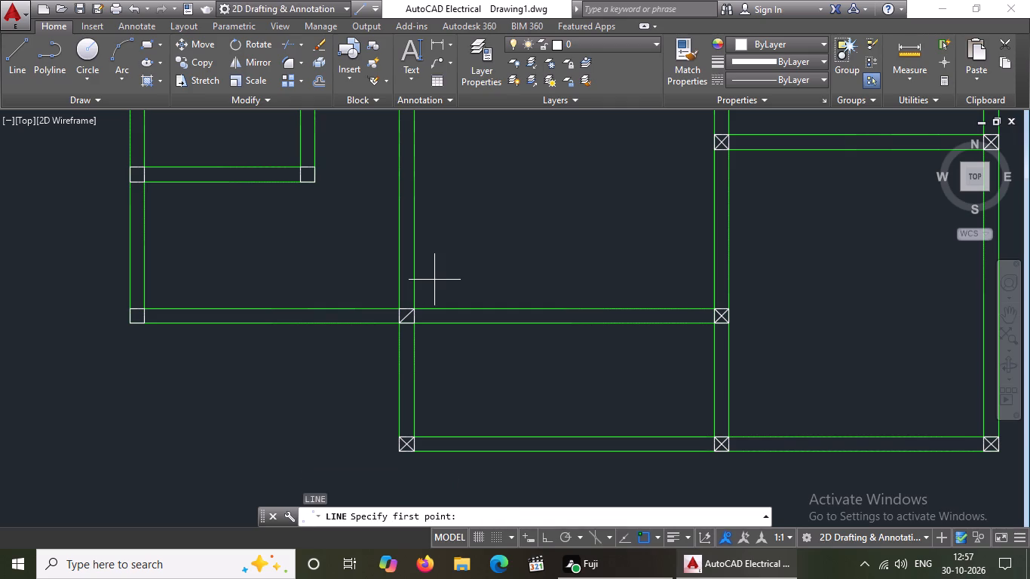
click(400, 310)
drag(413, 326, 422, 329)
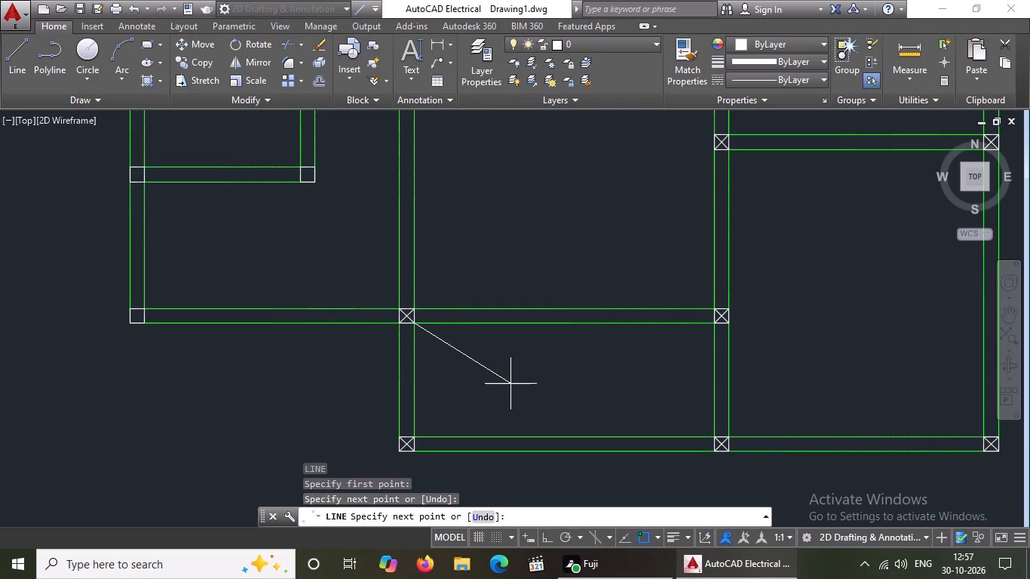
key(Return)
Draw two crossing diagonals in the square at the west end of the living room's south wall, on the outer west wall.
key(l)
key(Return)
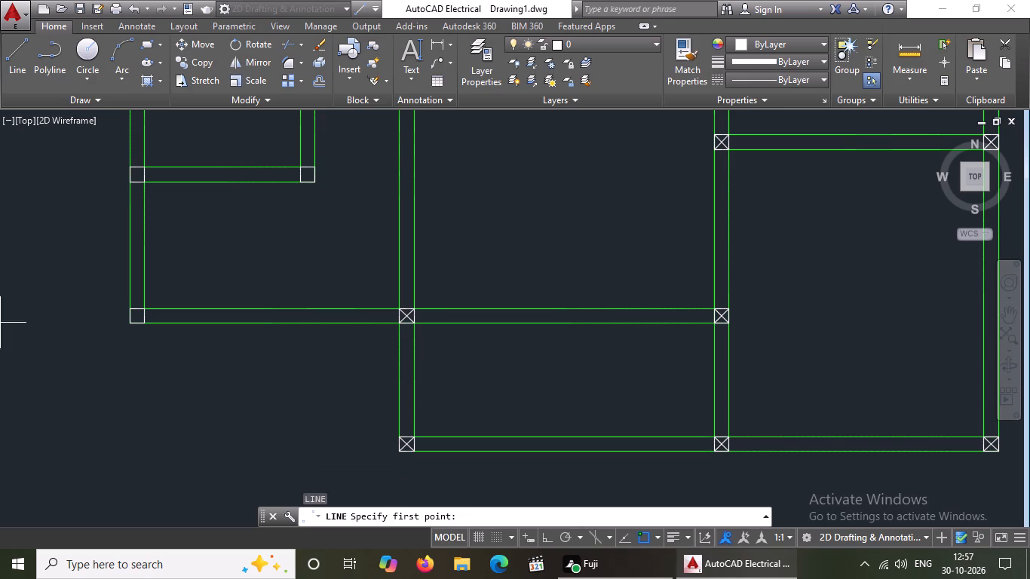
click(131, 320)
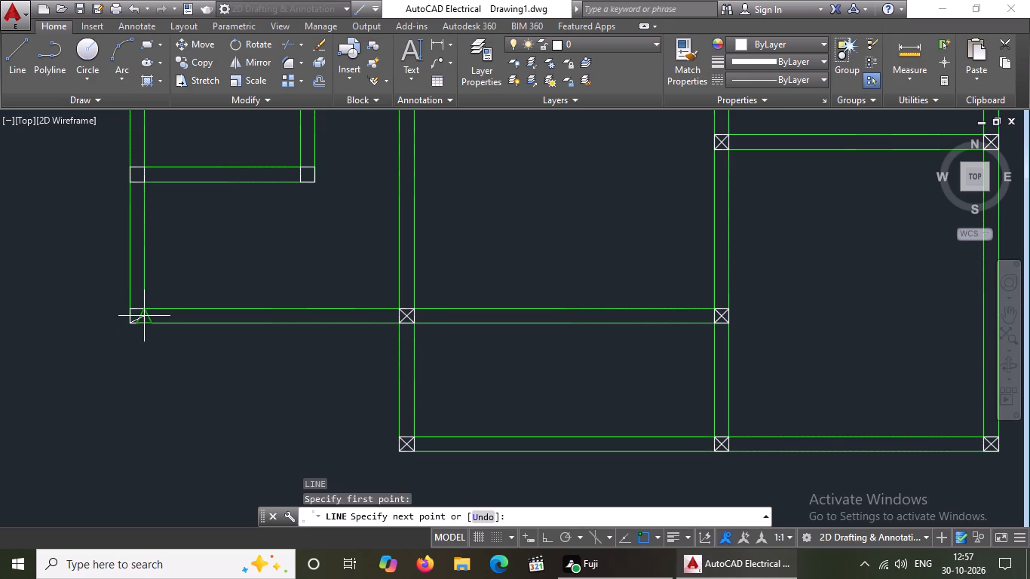
drag(146, 303, 153, 293)
key(Return)
key(l)
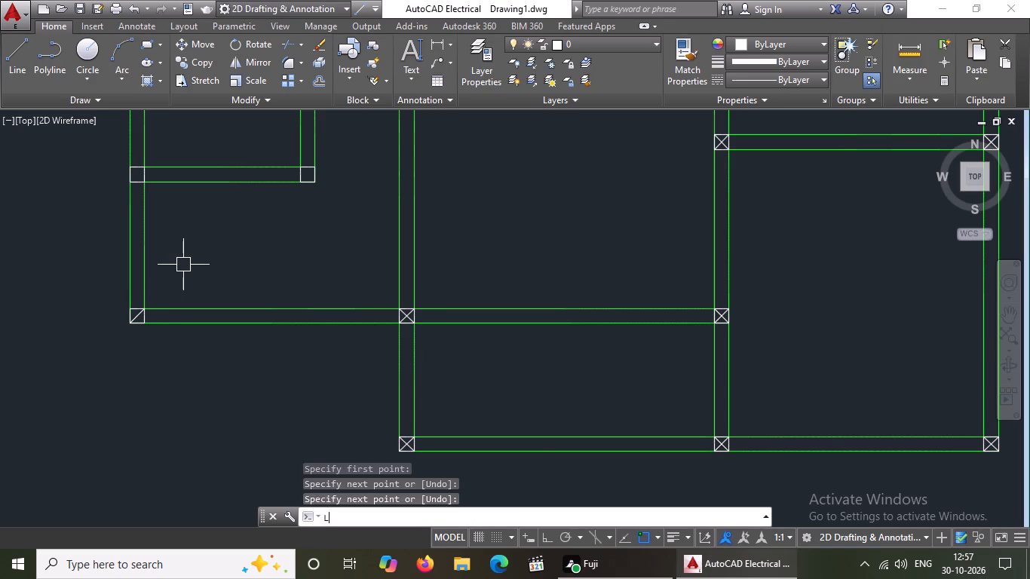
key(Return)
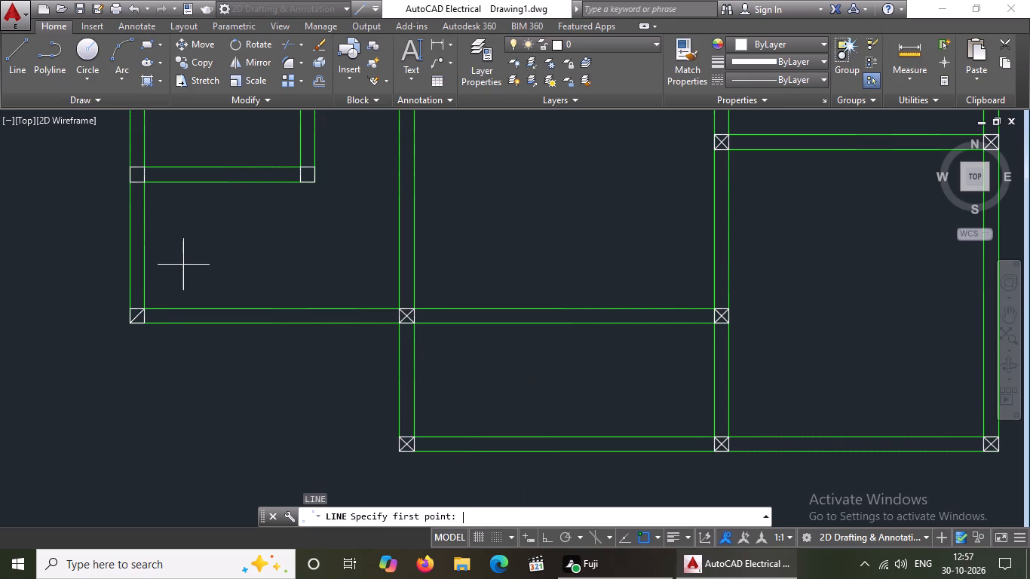
scroll(129, 312, up, 2)
click(129, 306)
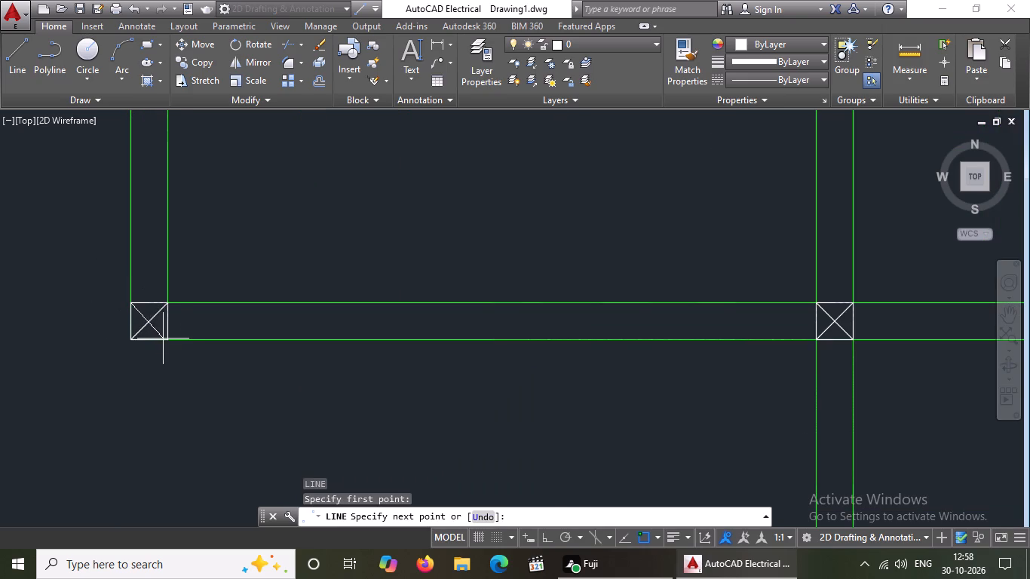
click(167, 338)
key(Return)
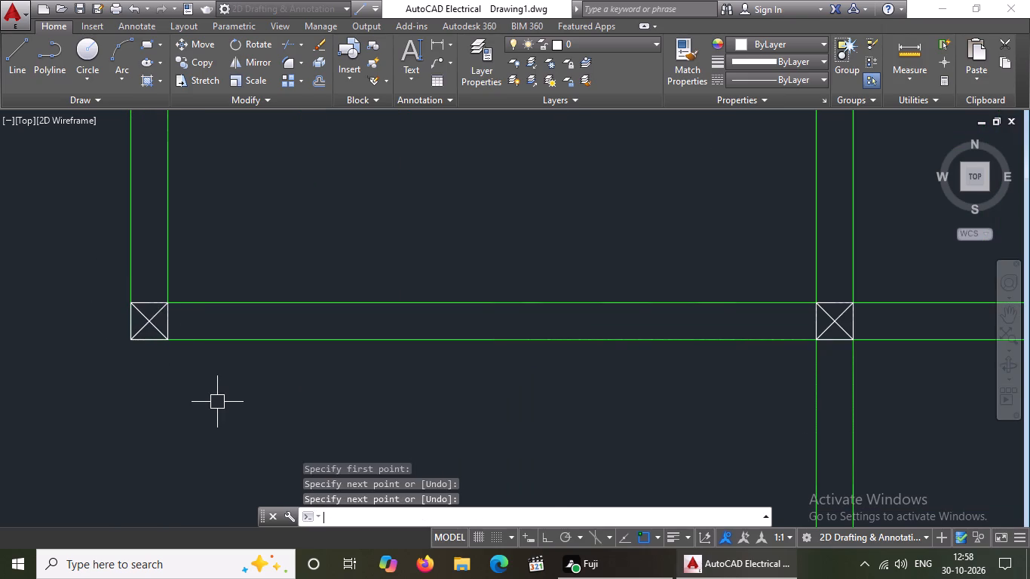
Draw two crossing diagonals in the square at the small west room's southwest corner, on the outer west wall.
key(l)
key(Return)
scroll(218, 402, down, 3)
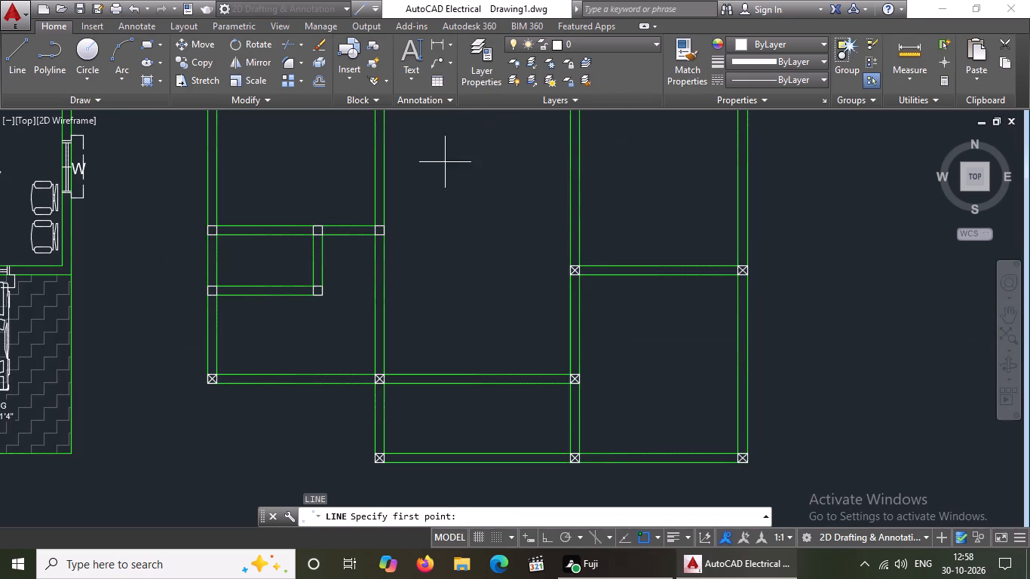
scroll(203, 296, up, 2)
click(216, 287)
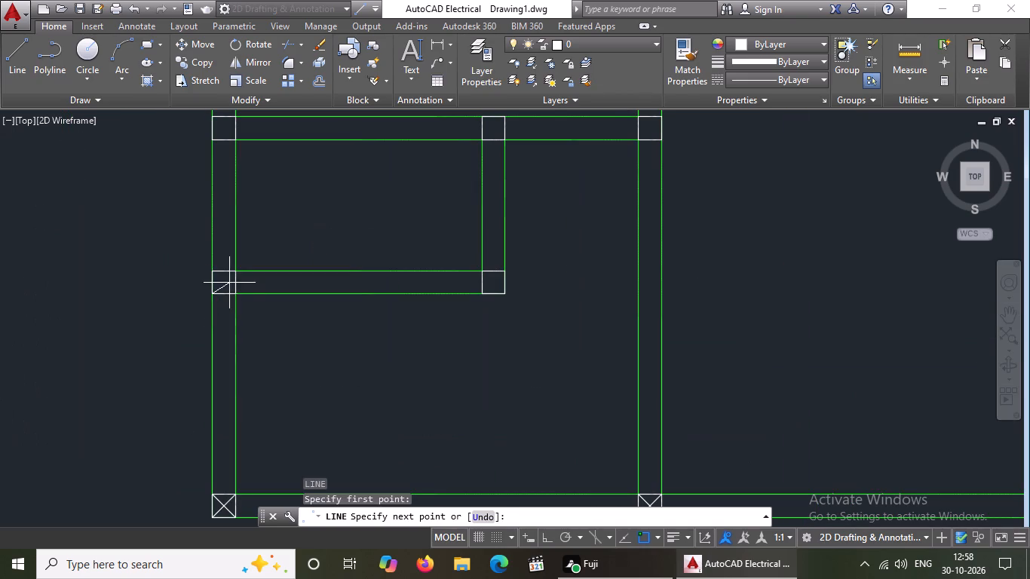
drag(239, 271, 258, 251)
key(Return)
key(l)
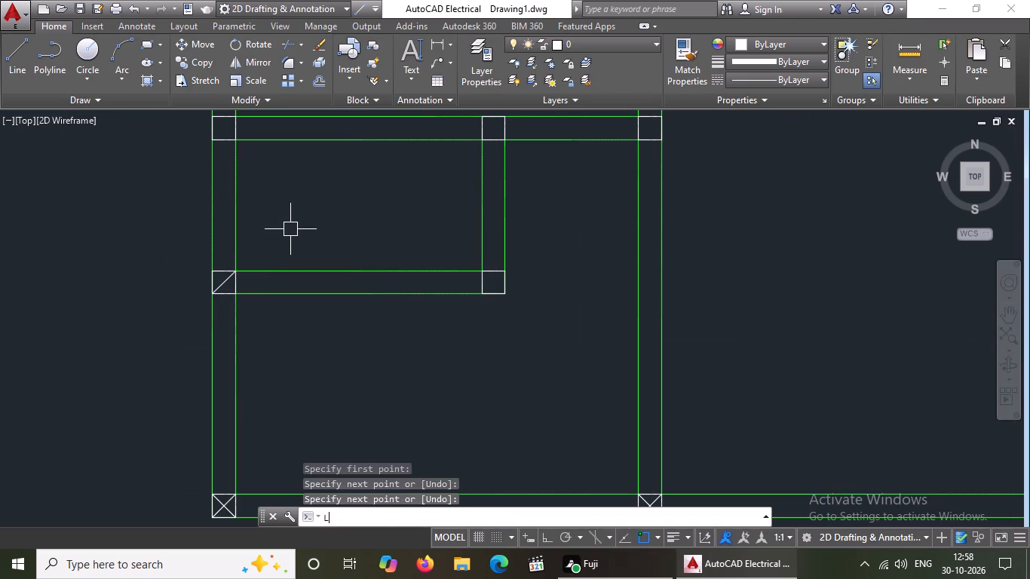
key(Return)
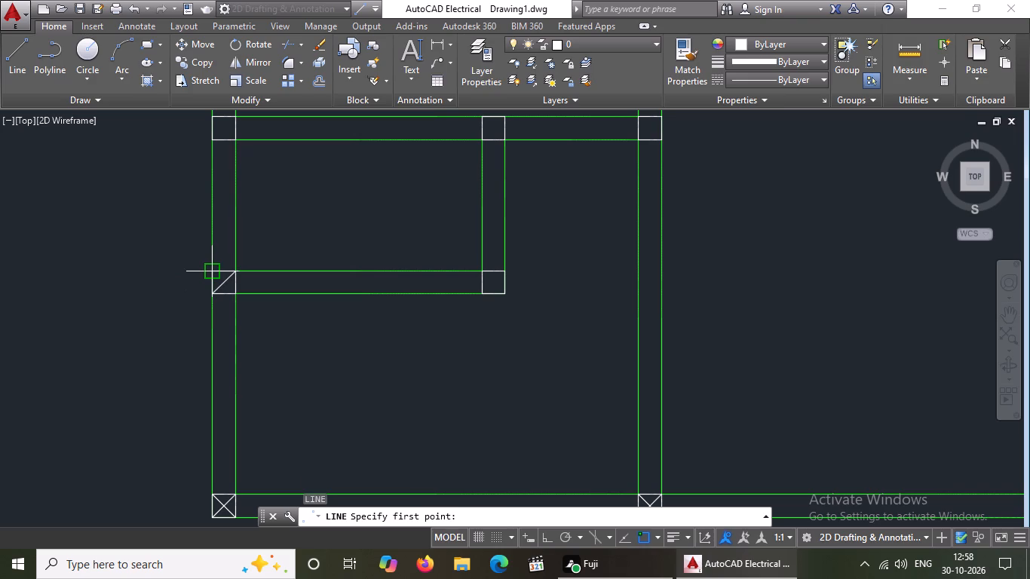
click(214, 271)
click(230, 292)
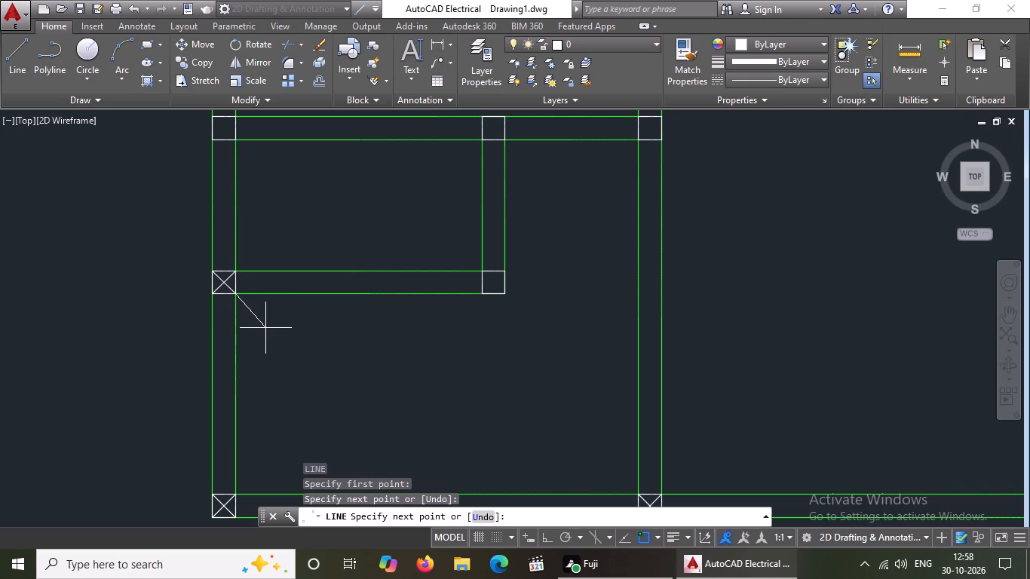
Draw two crossing diagonals in the square at the small west room's southeast corner.
key(Return)
key(l)
key(Return)
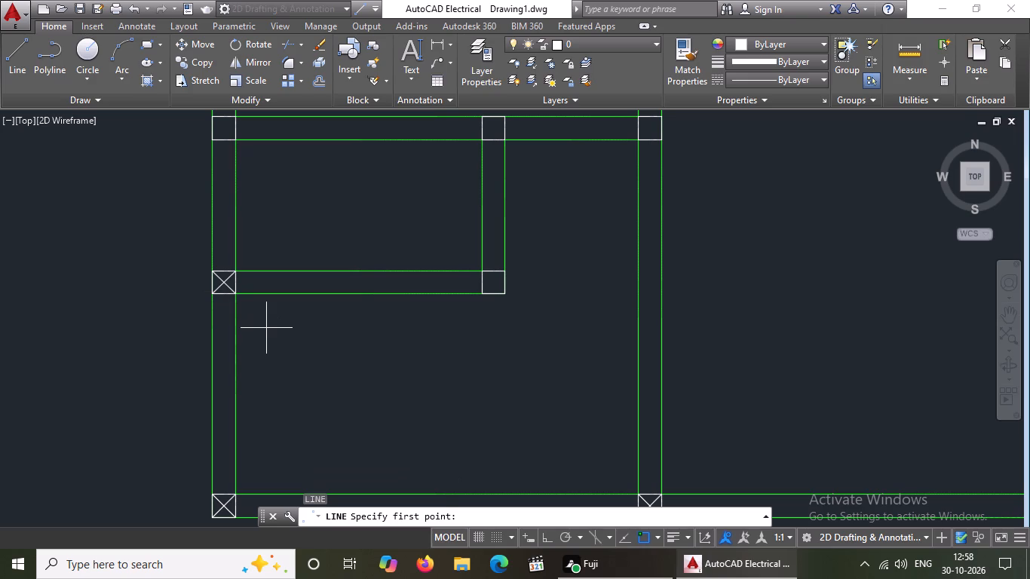
click(480, 290)
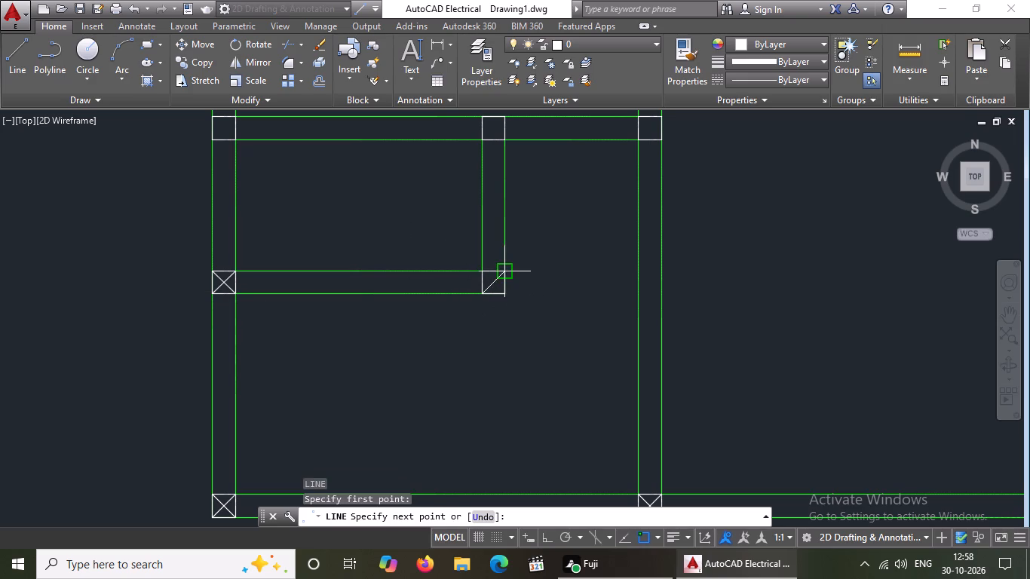
click(505, 276)
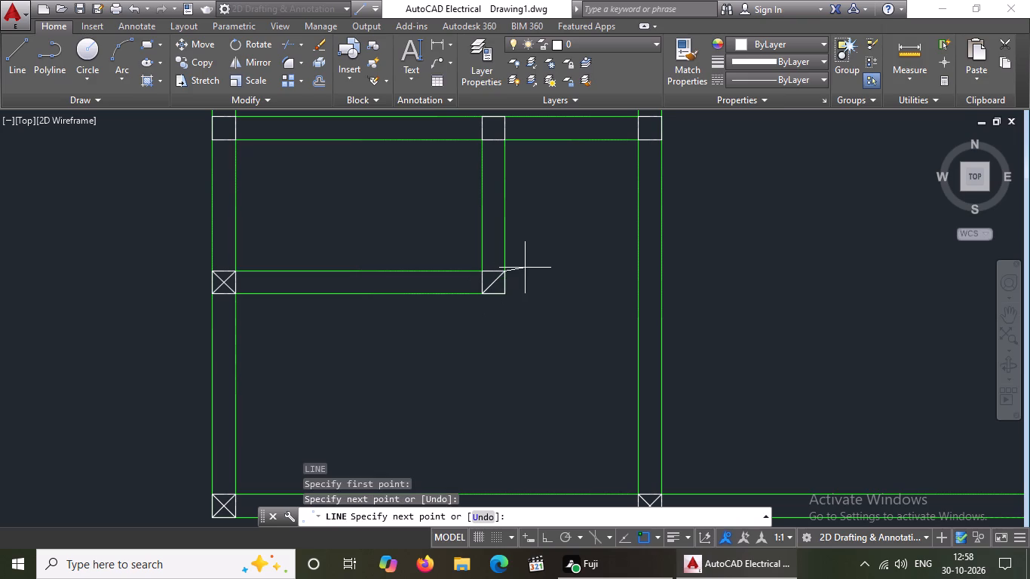
key(Return)
key(l)
key(Return)
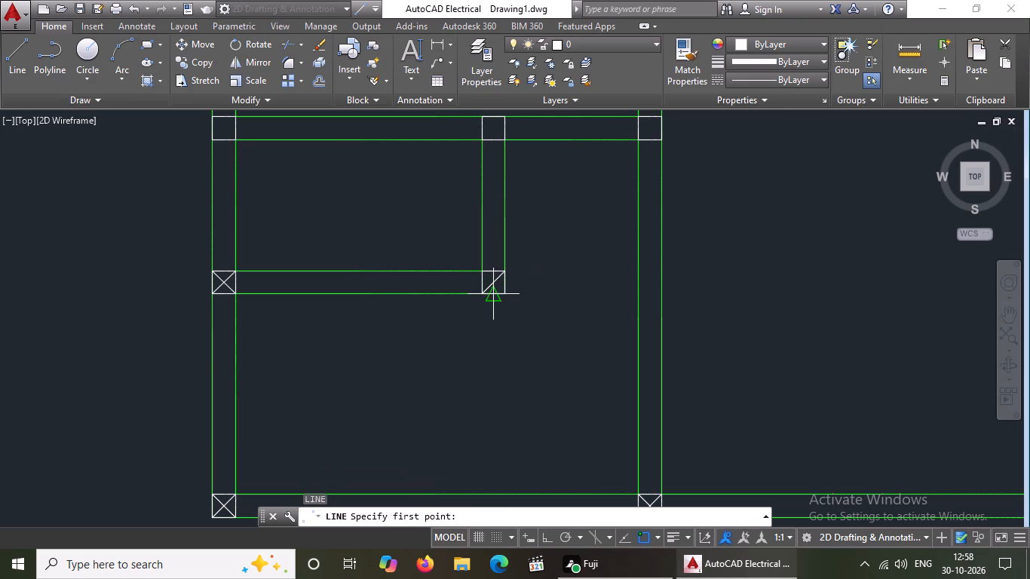
click(504, 292)
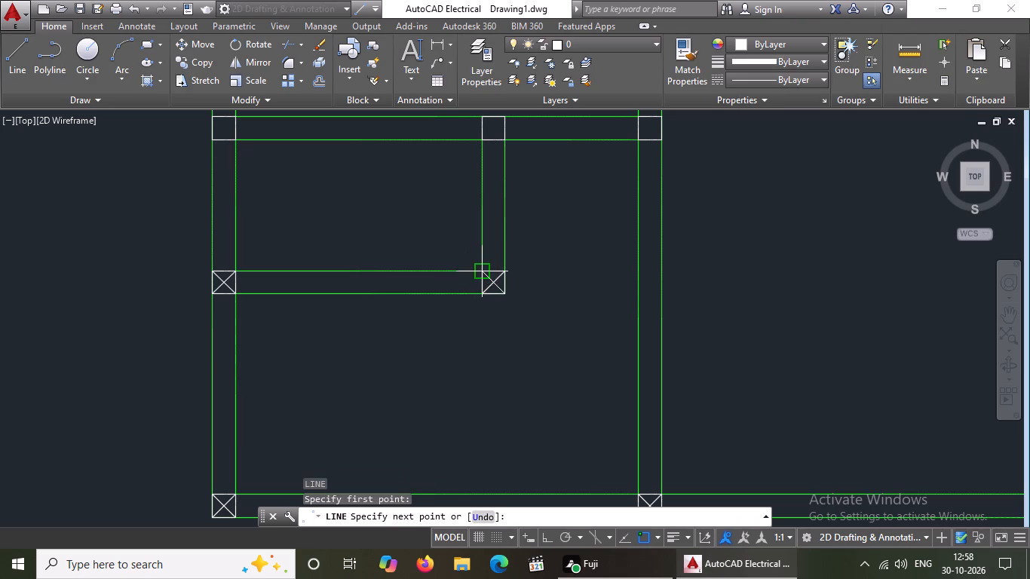
click(482, 274)
key(Return)
Draw two crossing diagonals in the square where the small west room's extended north wall meets the long inner wall to the east.
key(l)
key(Return)
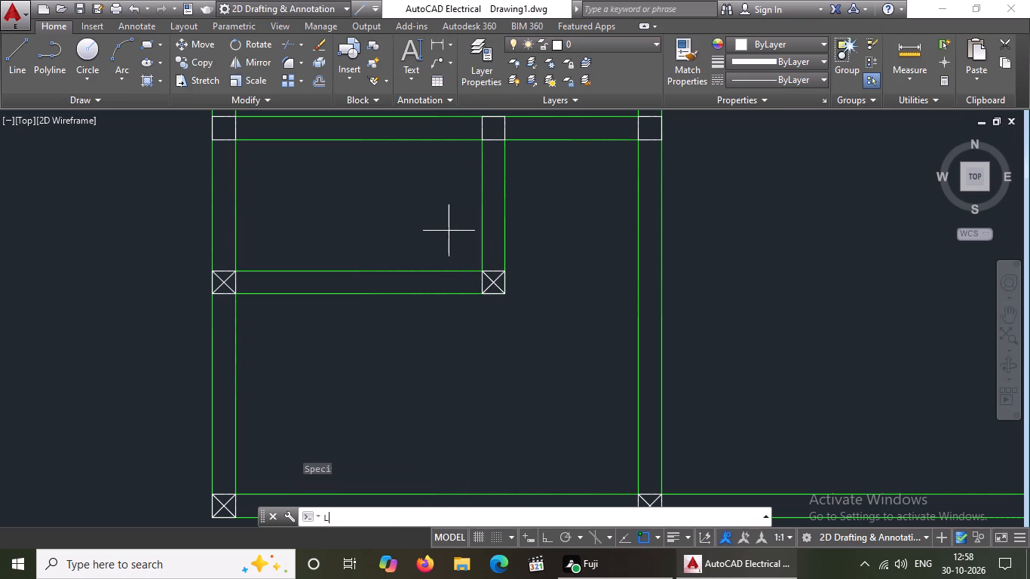
scroll(449, 231, up, 1)
scroll(499, 215, down, 3)
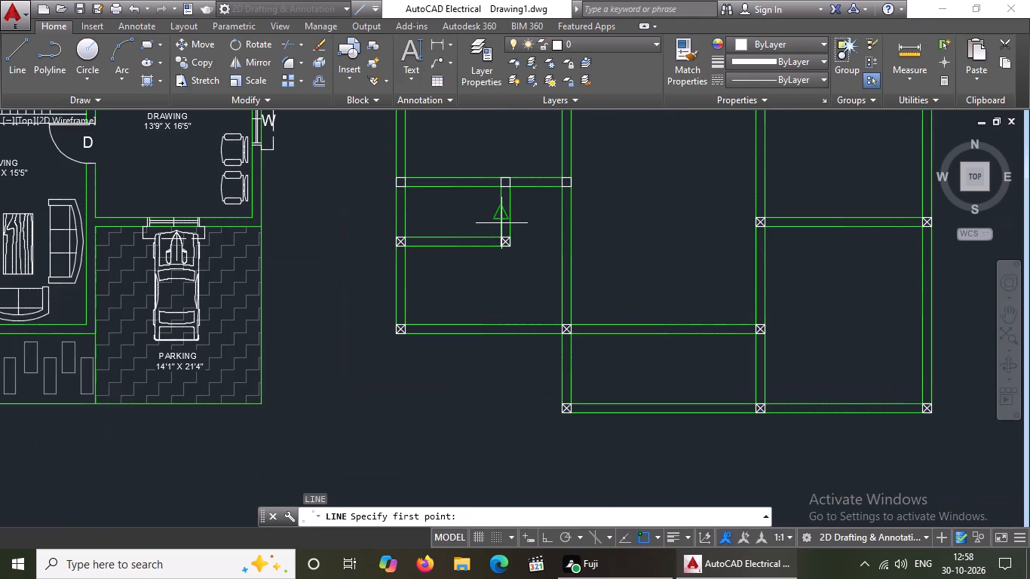
middle_drag(524, 250, 523, 259)
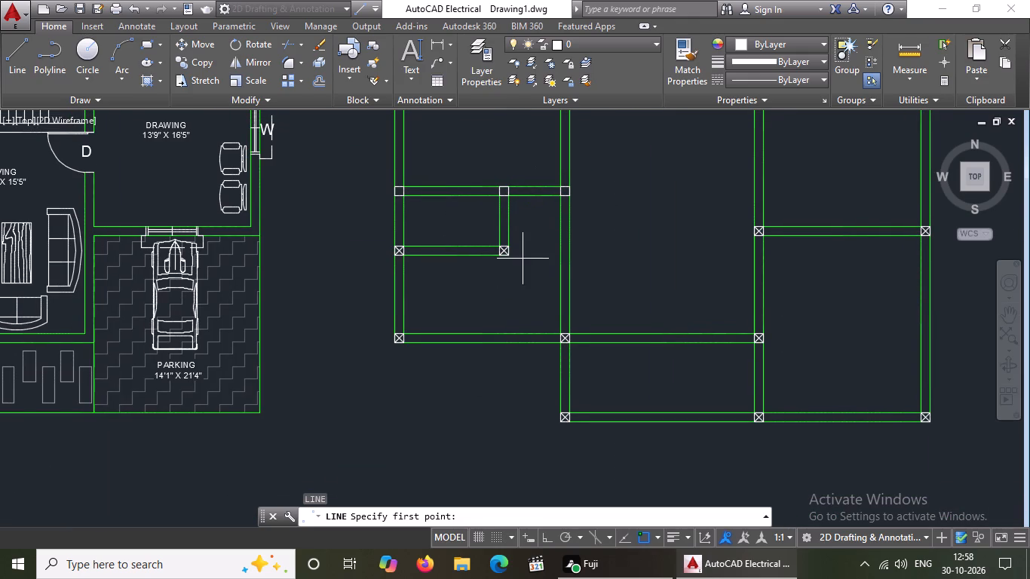
scroll(576, 182, up, 3)
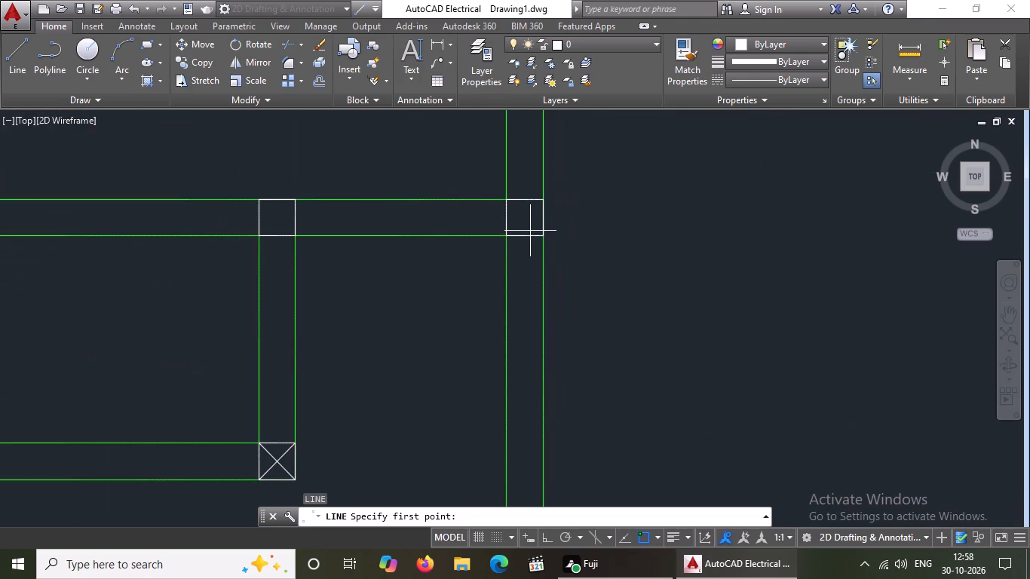
click(504, 237)
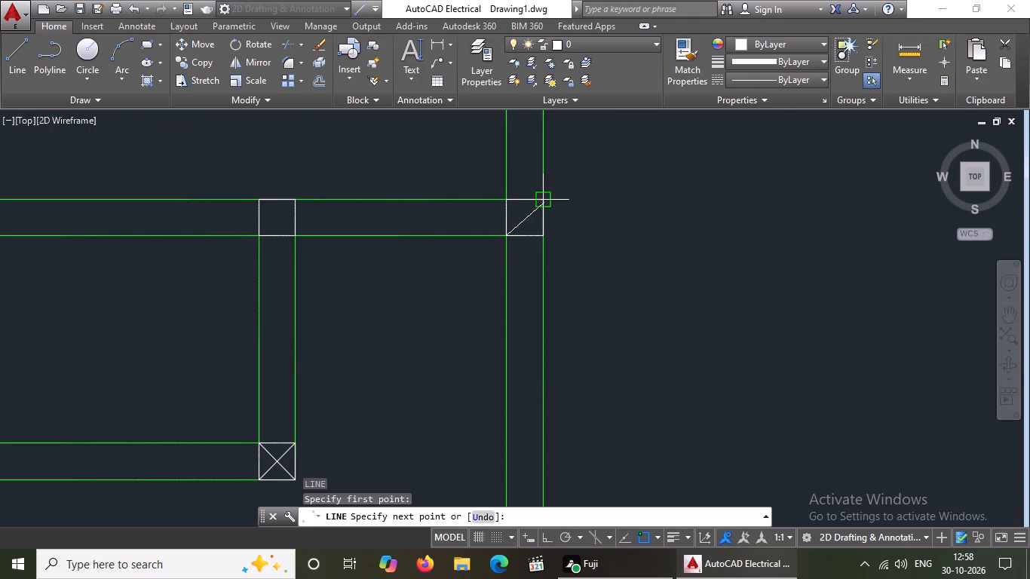
click(542, 202)
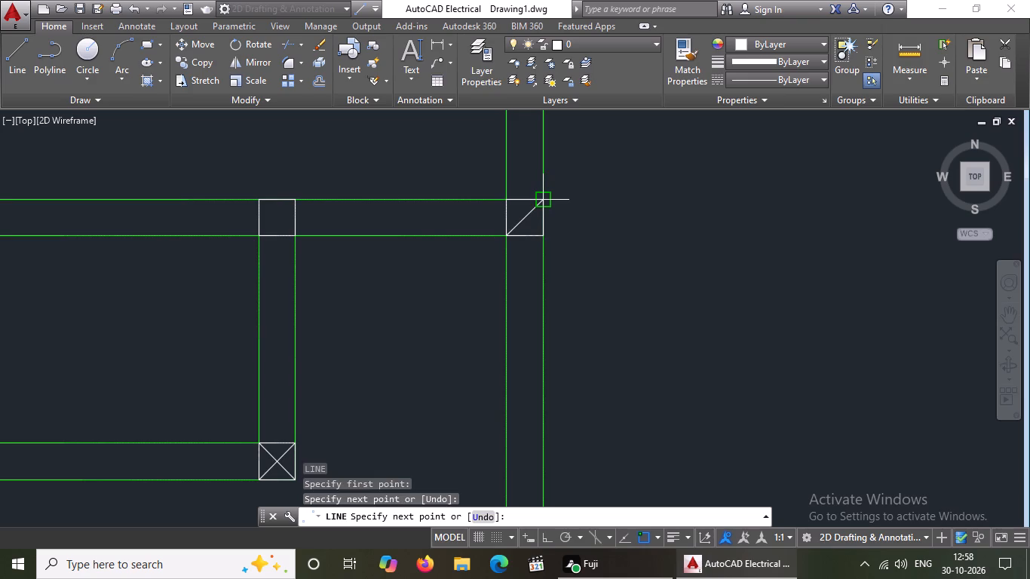
key(Return)
key(l)
key(Return)
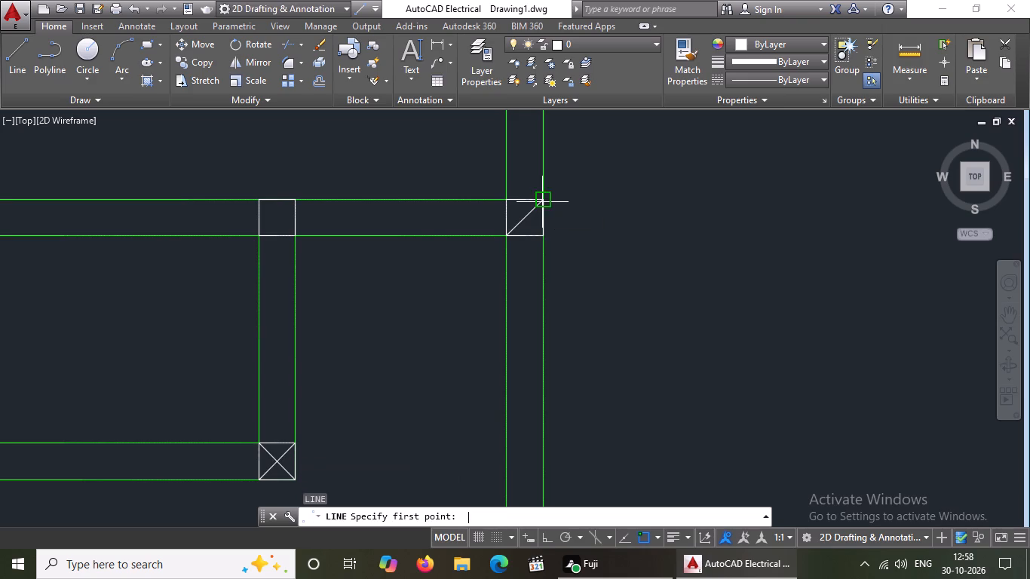
click(507, 197)
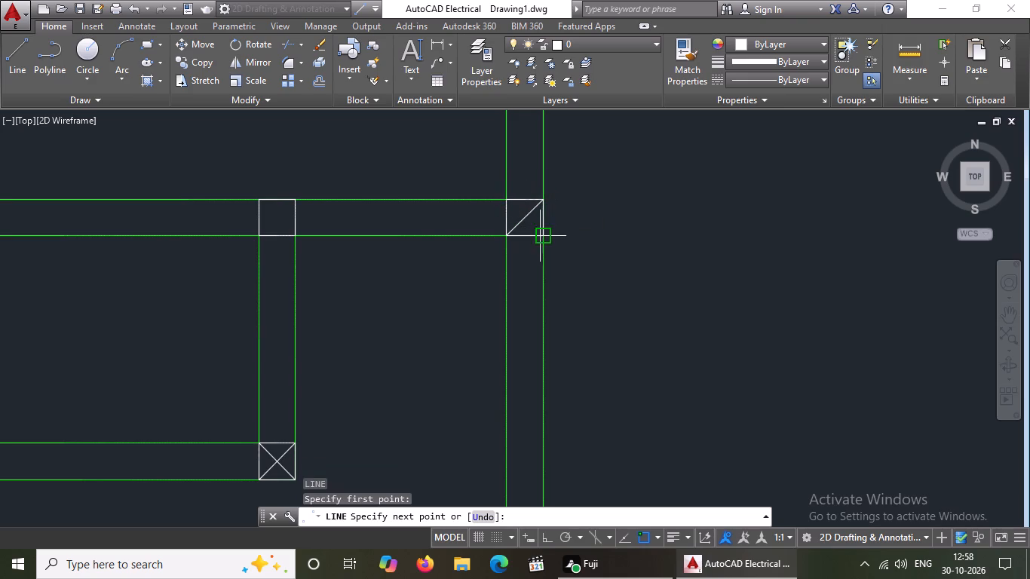
click(544, 237)
key(Return)
Draw two crossing diagonals in the square at the small west room's northeast corner.
key(l)
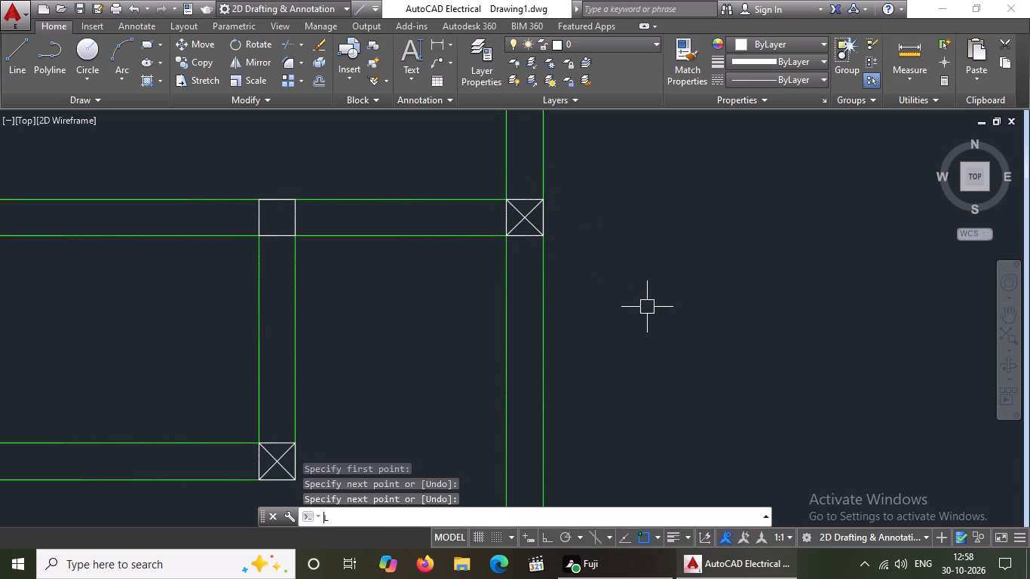
key(Return)
scroll(648, 307, up, 2)
scroll(326, 295, down, 6)
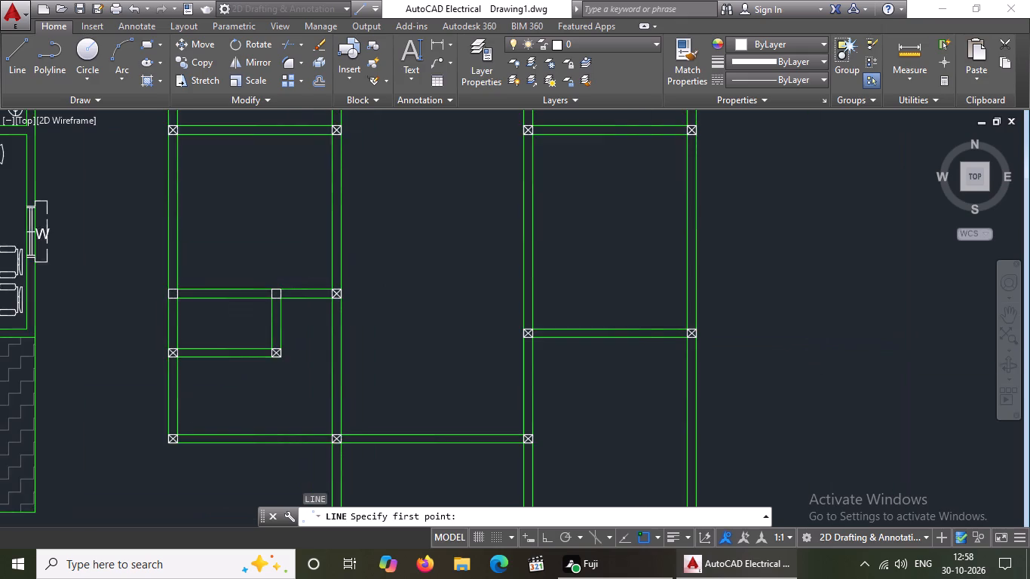
scroll(287, 307, up, 4)
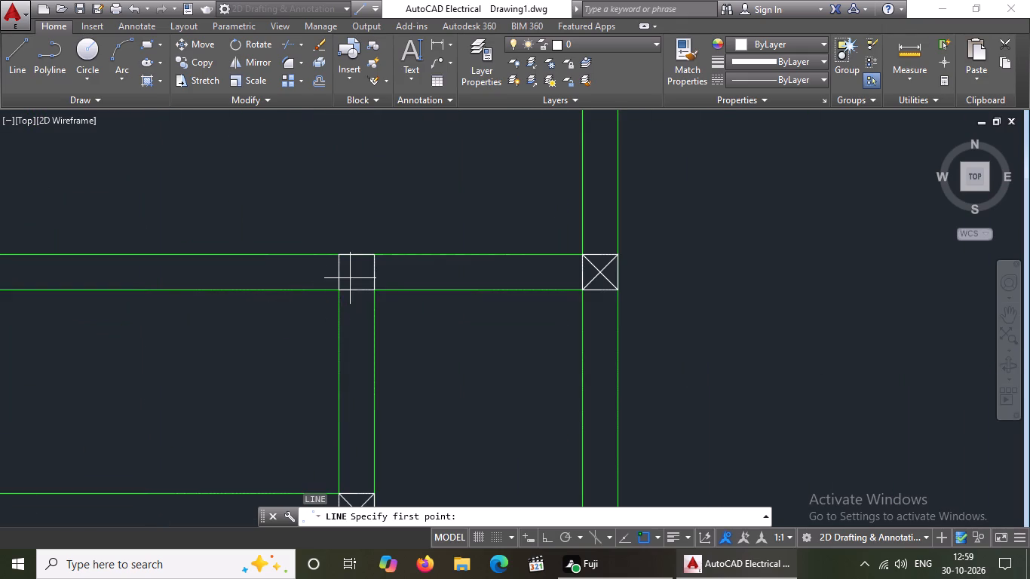
click(342, 286)
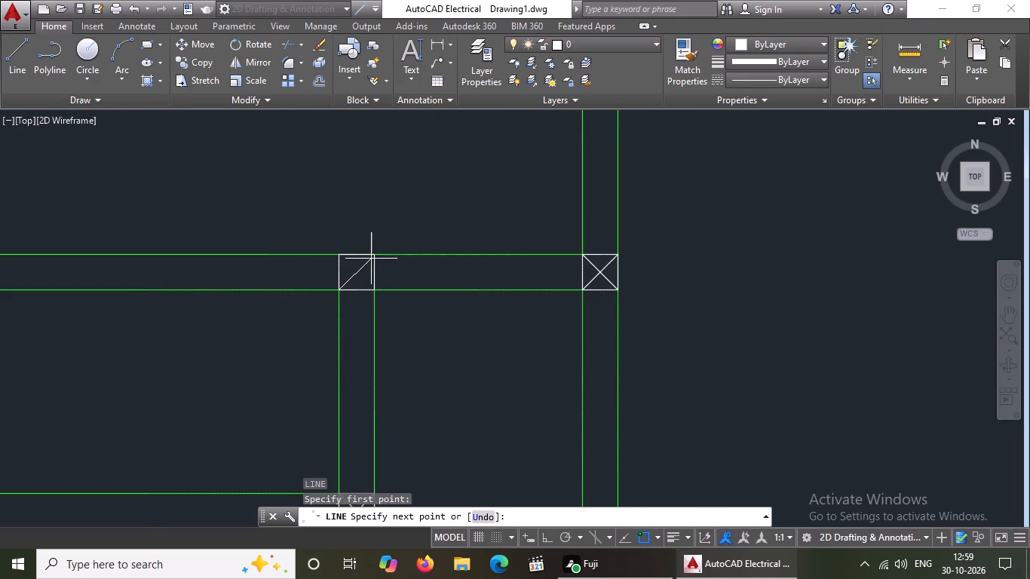
click(373, 256)
key(Return)
key(l)
key(Return)
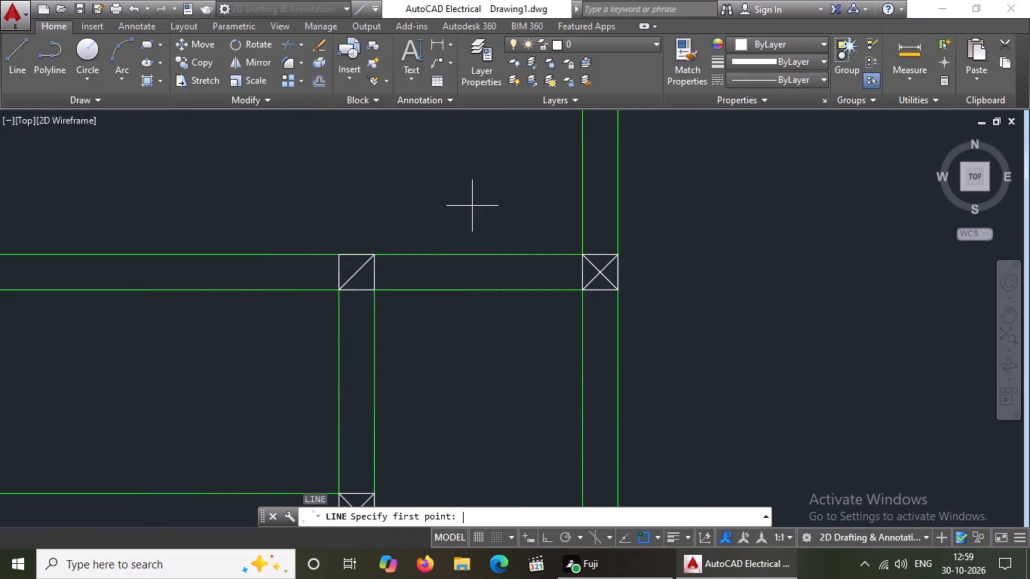
click(341, 252)
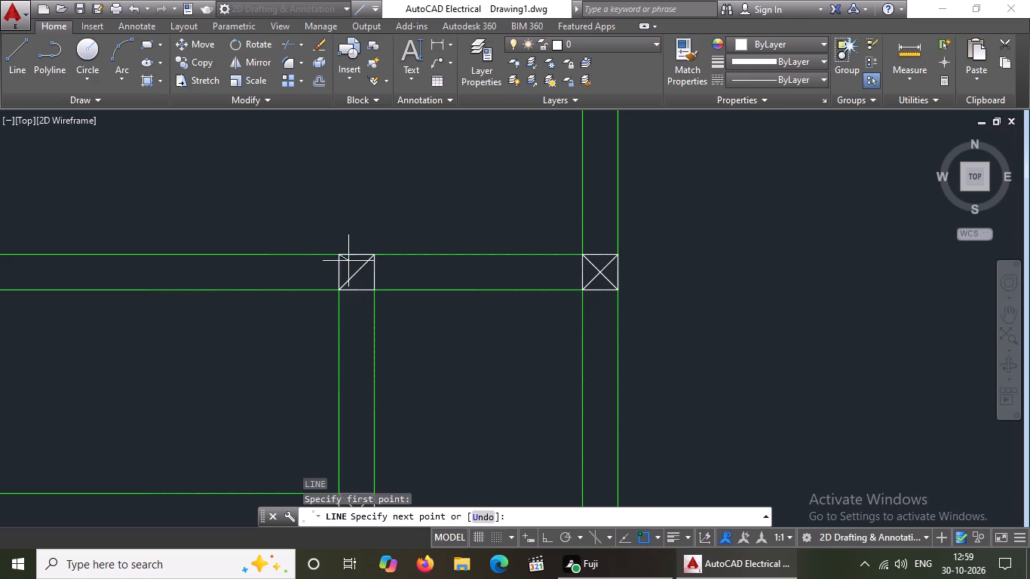
drag(373, 296, 386, 315)
key(Return)
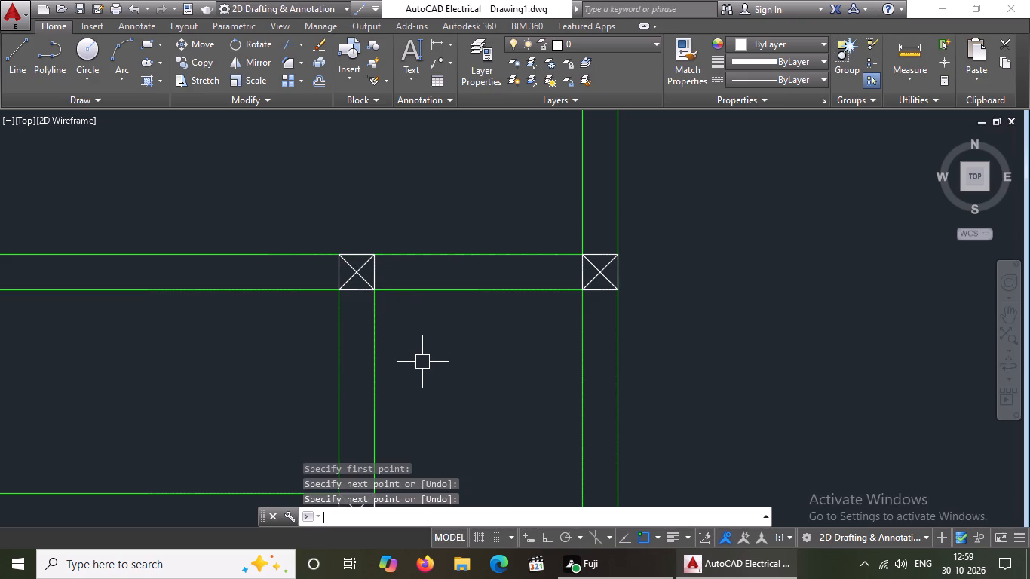
Draw two crossing diagonals in the square at the small west room's northwest corner, on the outer west wall.
key(l)
key(Return)
scroll(431, 360, down, 2)
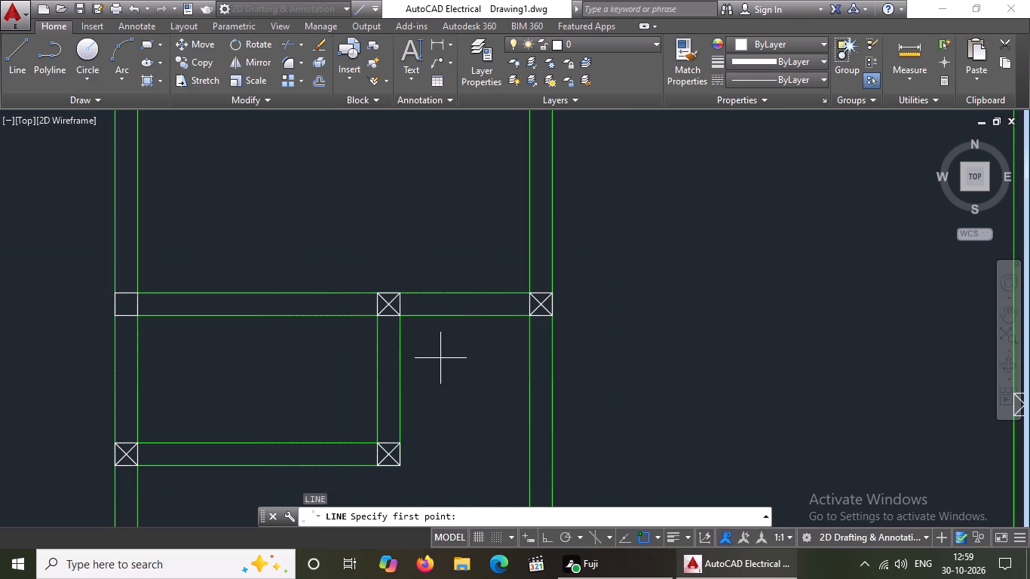
click(117, 312)
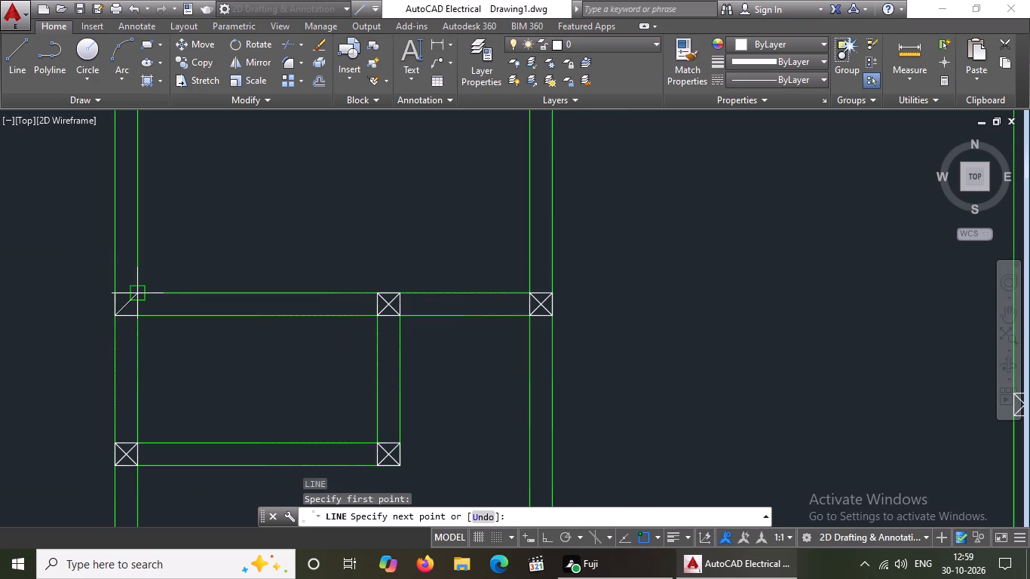
drag(133, 300, 158, 280)
key(Return)
key(l)
key(Return)
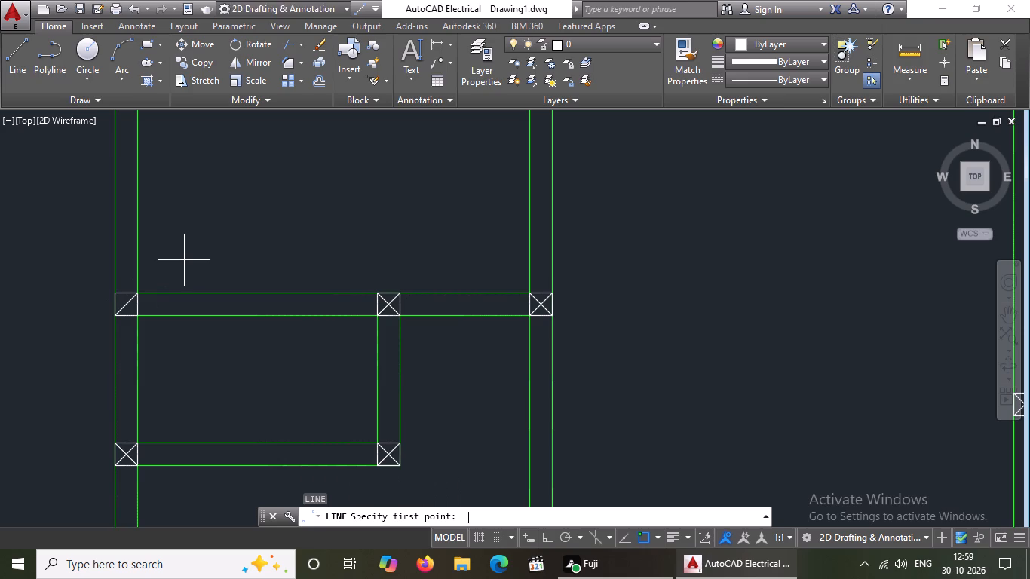
click(113, 296)
drag(138, 315, 146, 333)
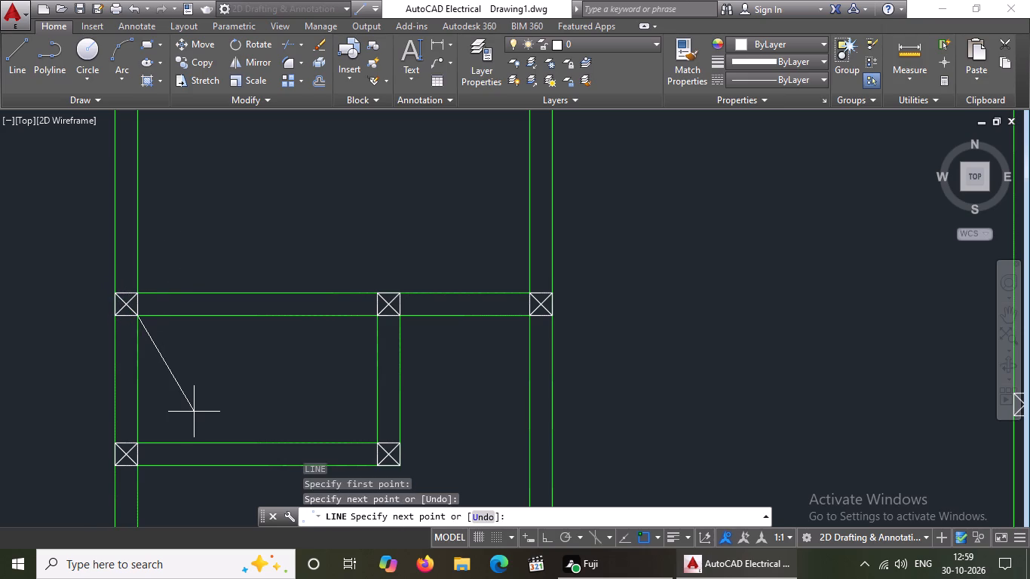
key(Return)
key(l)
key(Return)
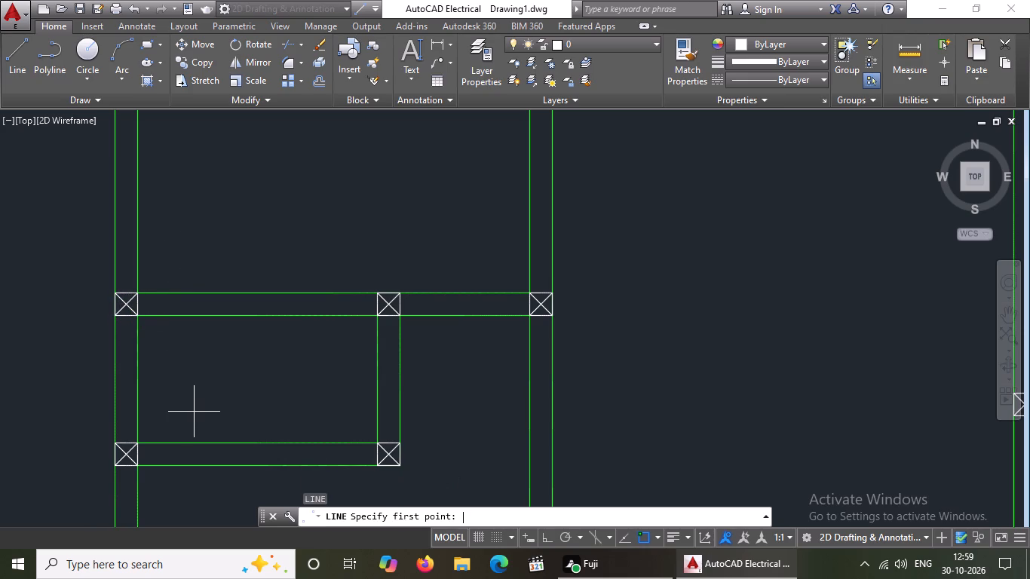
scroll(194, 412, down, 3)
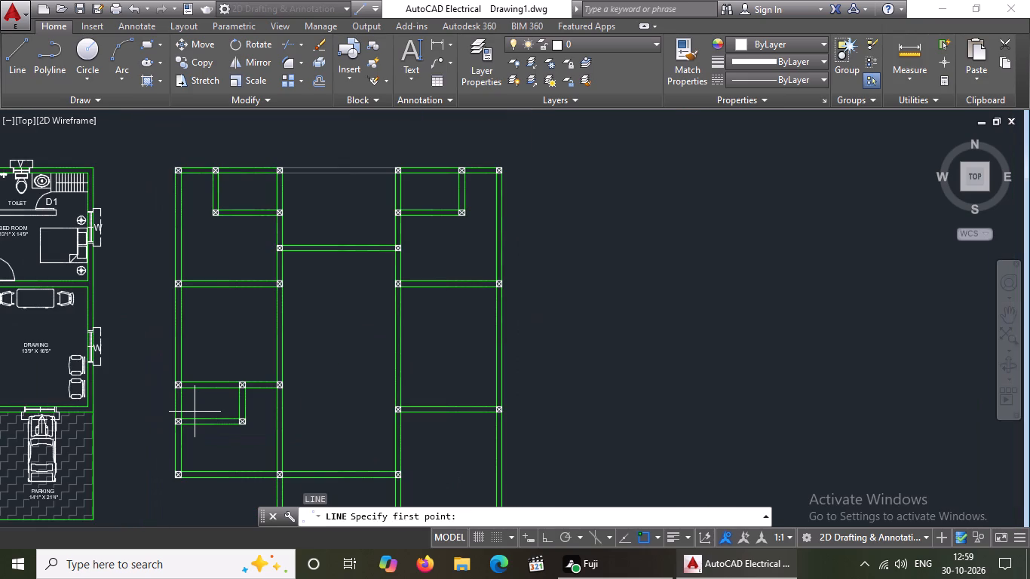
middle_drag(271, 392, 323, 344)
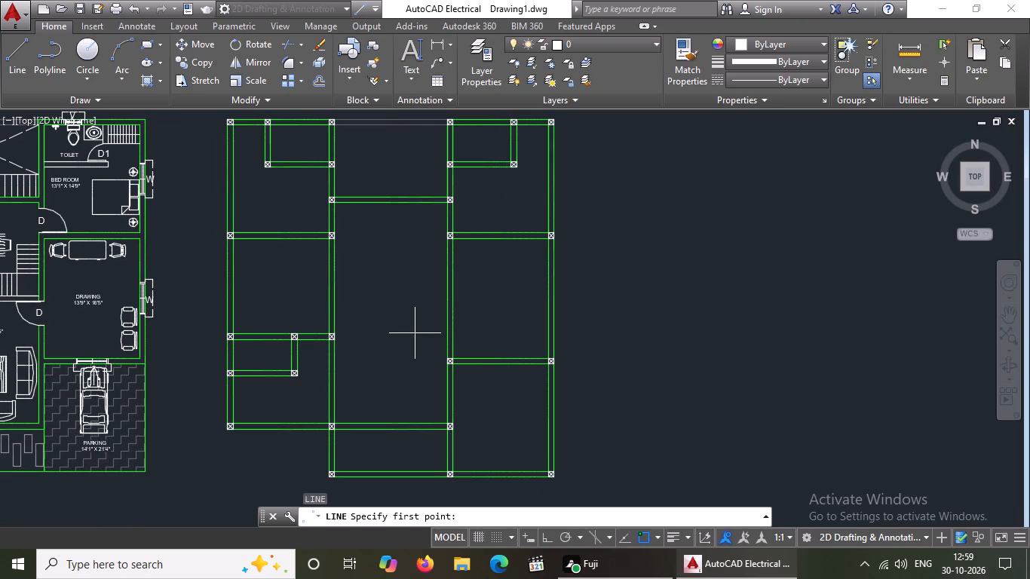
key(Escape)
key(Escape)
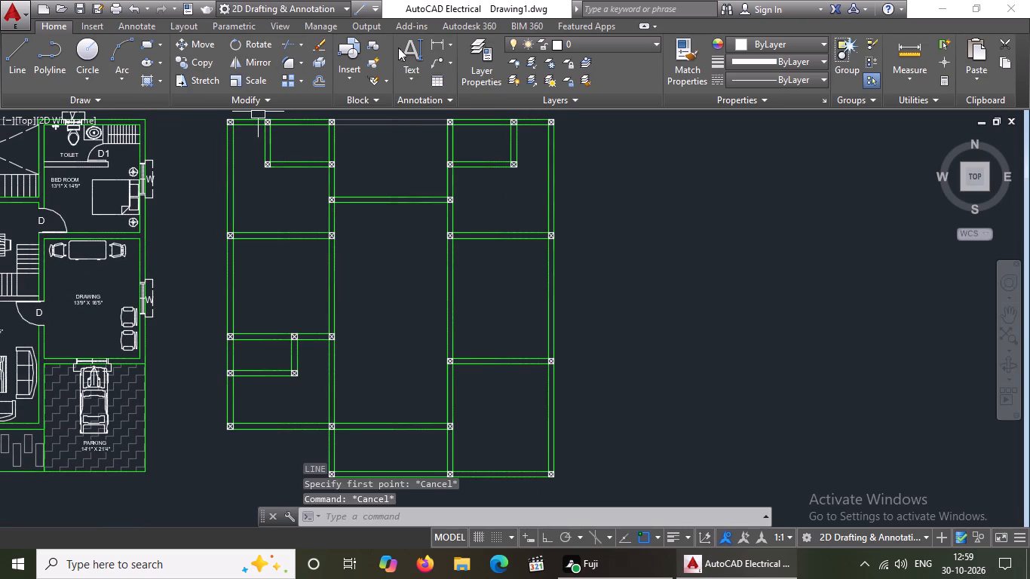
Draw two crossing diagonals across the northwest toilet room, joining its opposite inner corners.
click(20, 58)
middle_drag(291, 282, 291, 367)
scroll(309, 254, down, 2)
scroll(352, 251, up, 2)
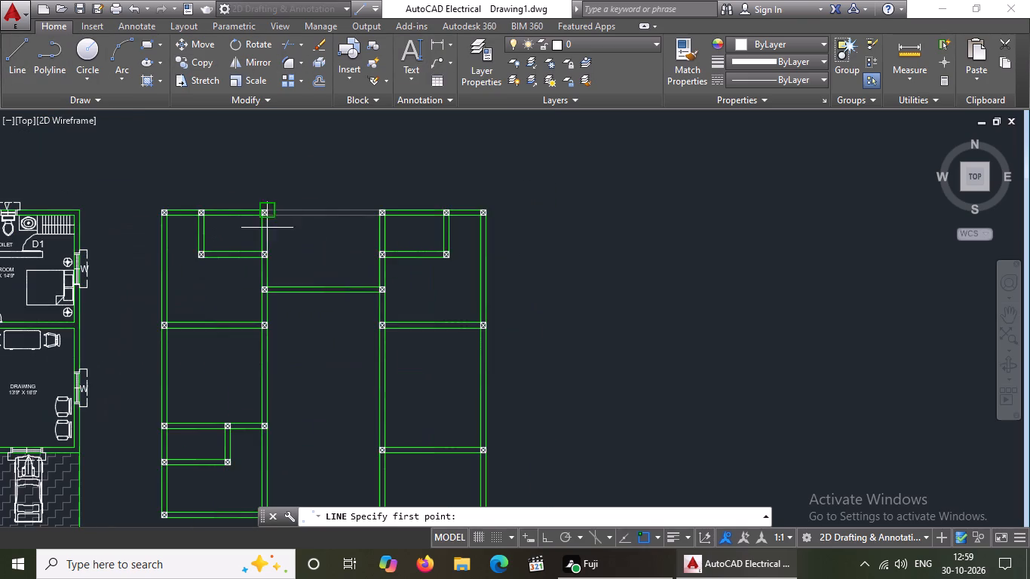
scroll(220, 217, up, 4)
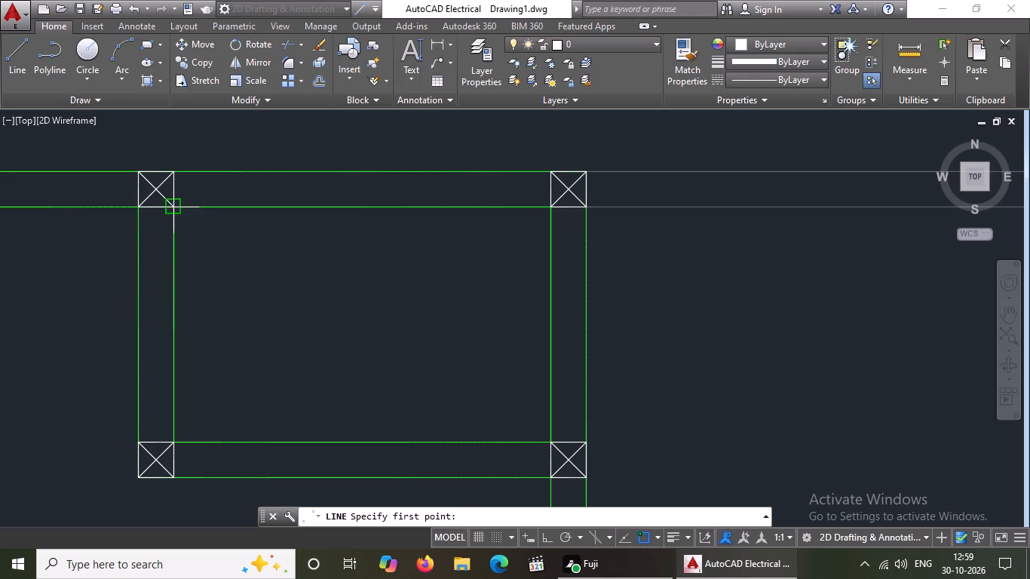
click(173, 207)
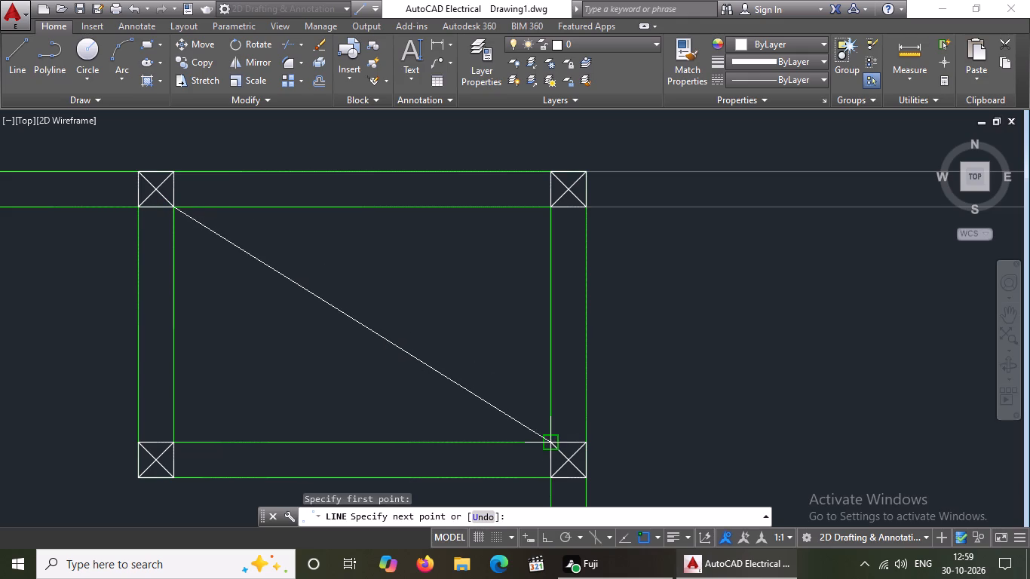
click(553, 444)
key(Return)
key(l)
key(Return)
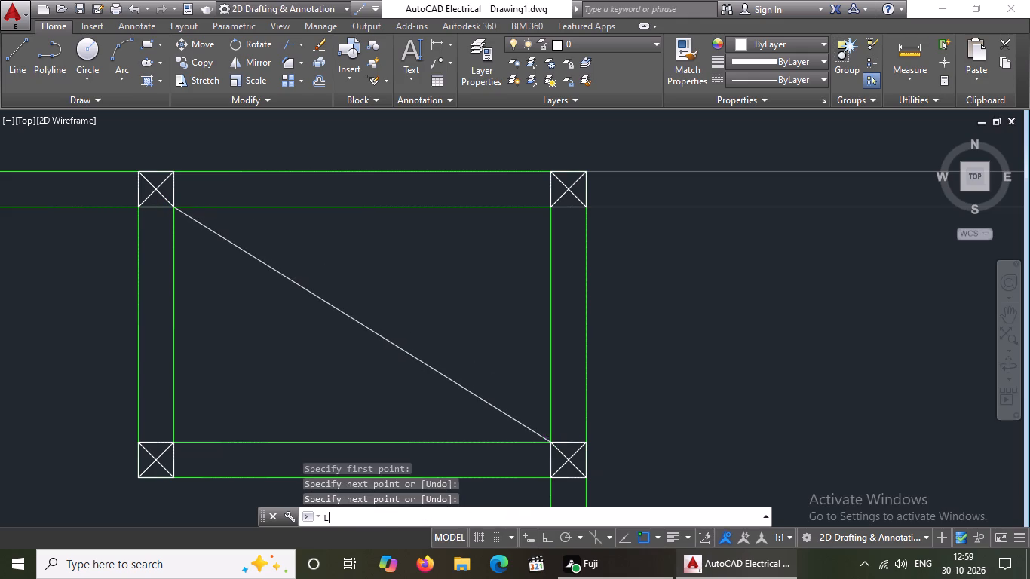
click(170, 442)
drag(554, 207, 562, 204)
key(Return)
Draw a diagonal line across the northwest bedroom from its inner northwest corner to its inner southeast corner.
key(l)
key(Return)
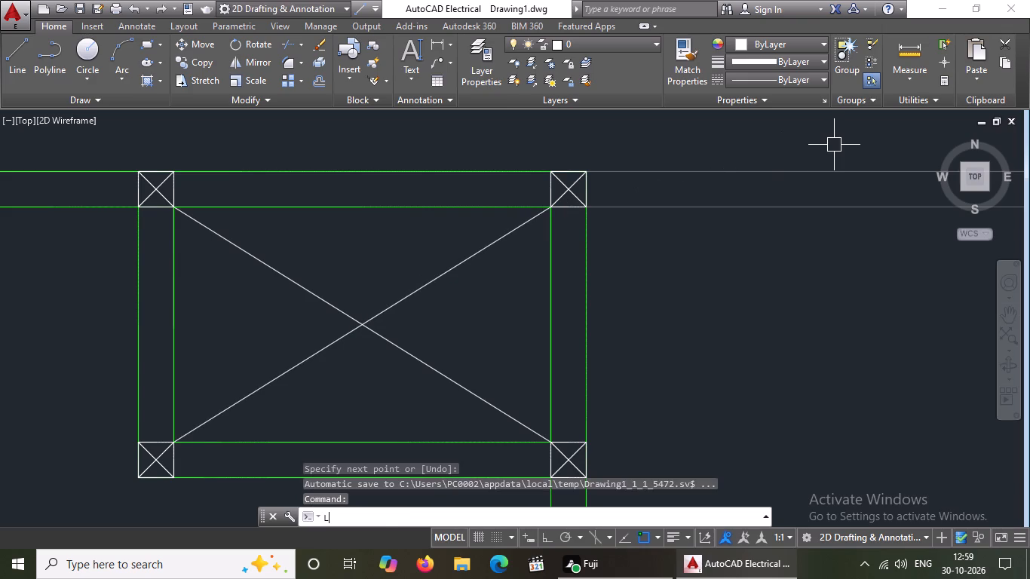
scroll(472, 291, down, 4)
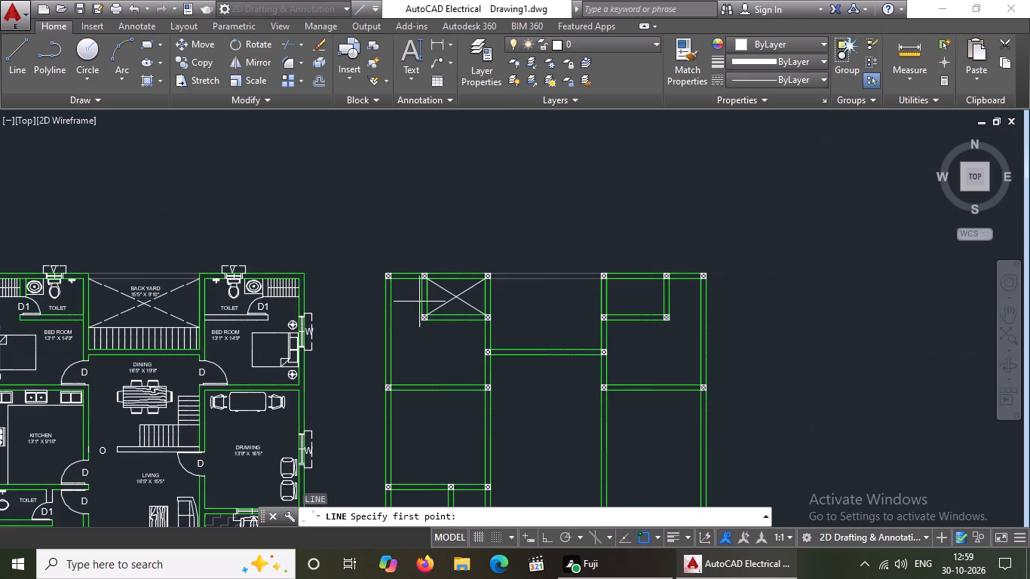
scroll(453, 309, up, 2)
click(287, 231)
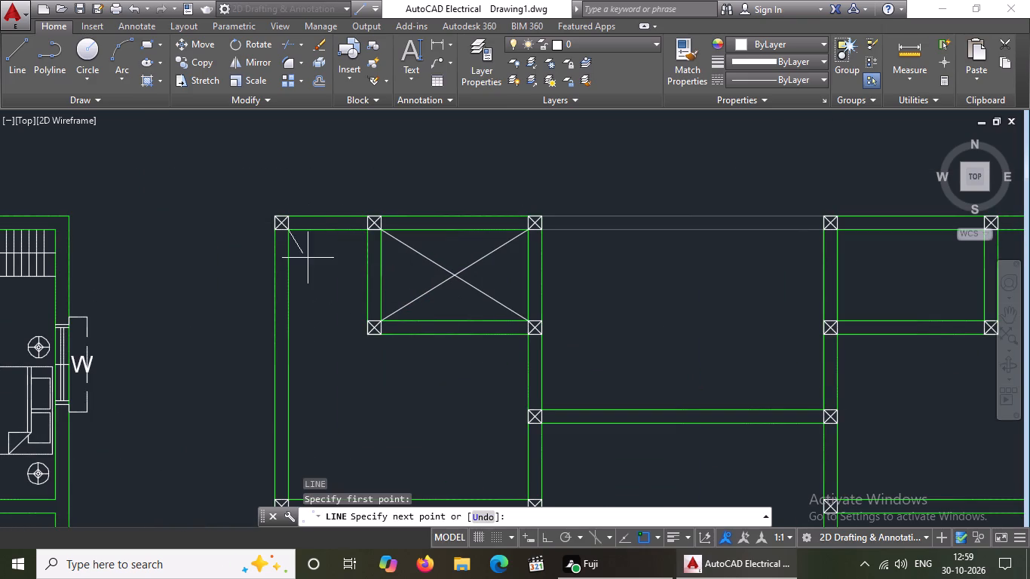
scroll(406, 350, down, 2)
scroll(457, 414, up, 2)
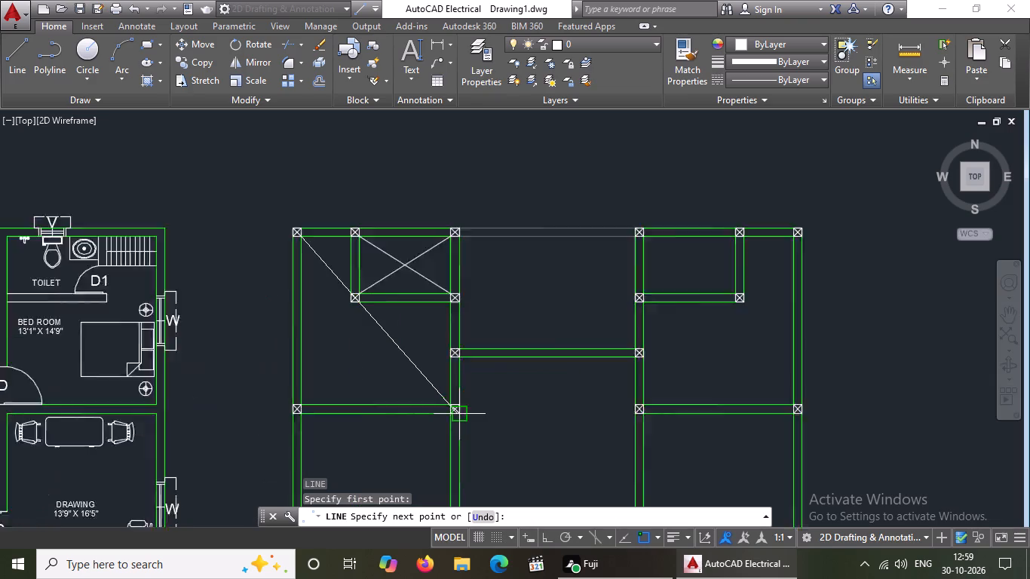
scroll(457, 414, up, 1)
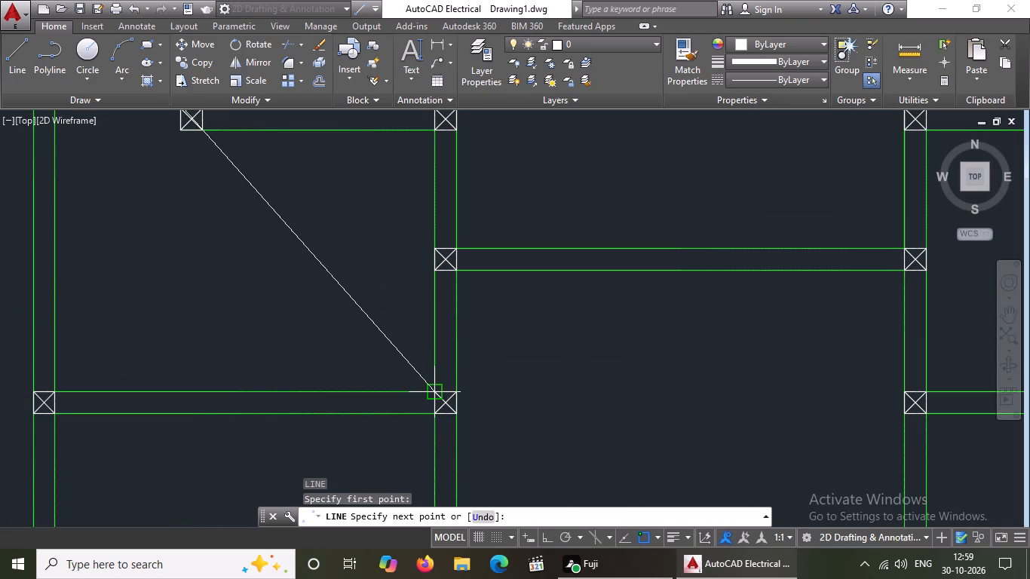
click(434, 393)
key(Return)
Draw the crossing diagonal from near the northwest bedroom's inner southwest corner to its inner northeast corner.
key(l)
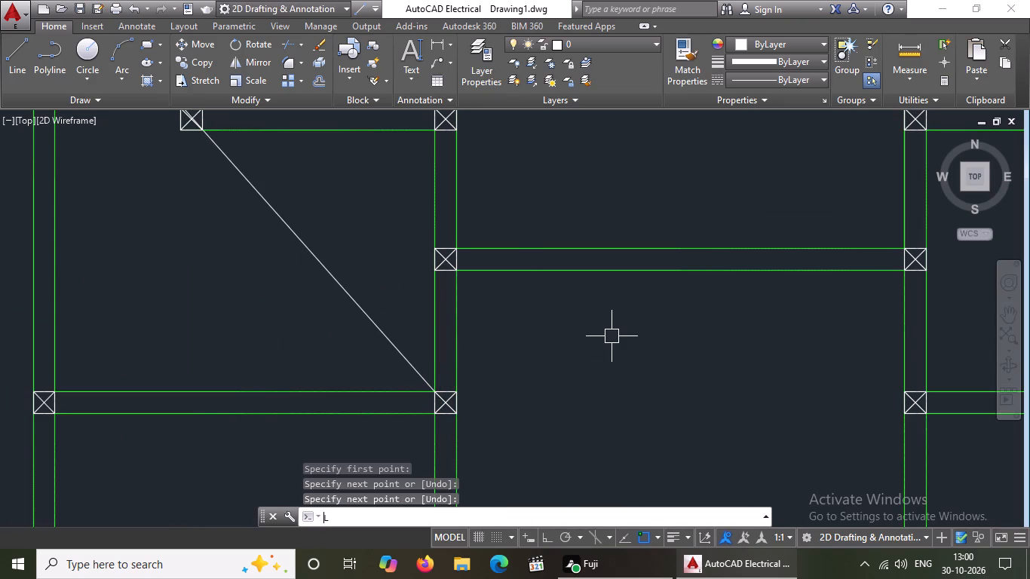
key(Return)
scroll(591, 356, down, 3)
scroll(608, 322, up, 2)
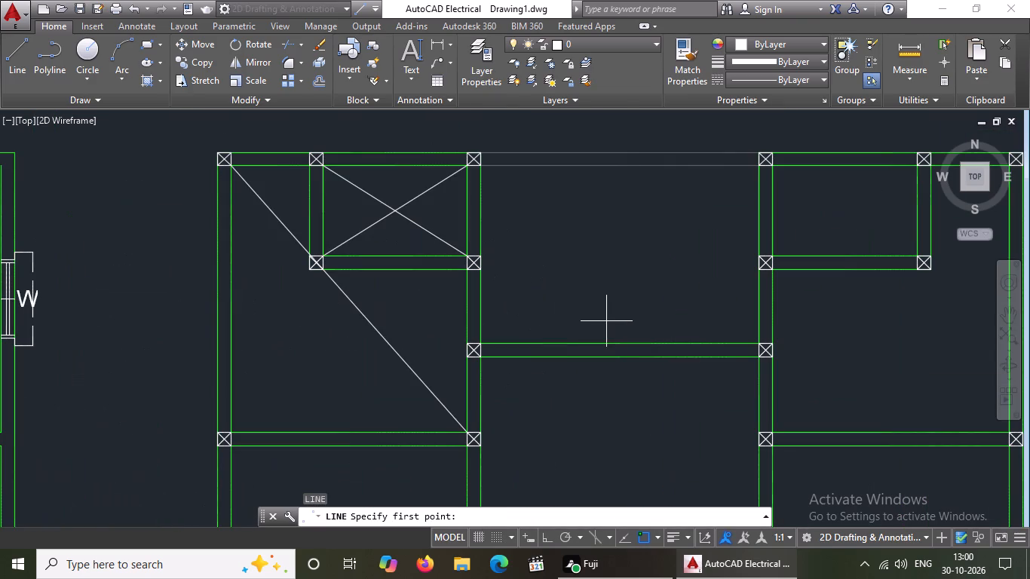
drag(235, 425, 241, 418)
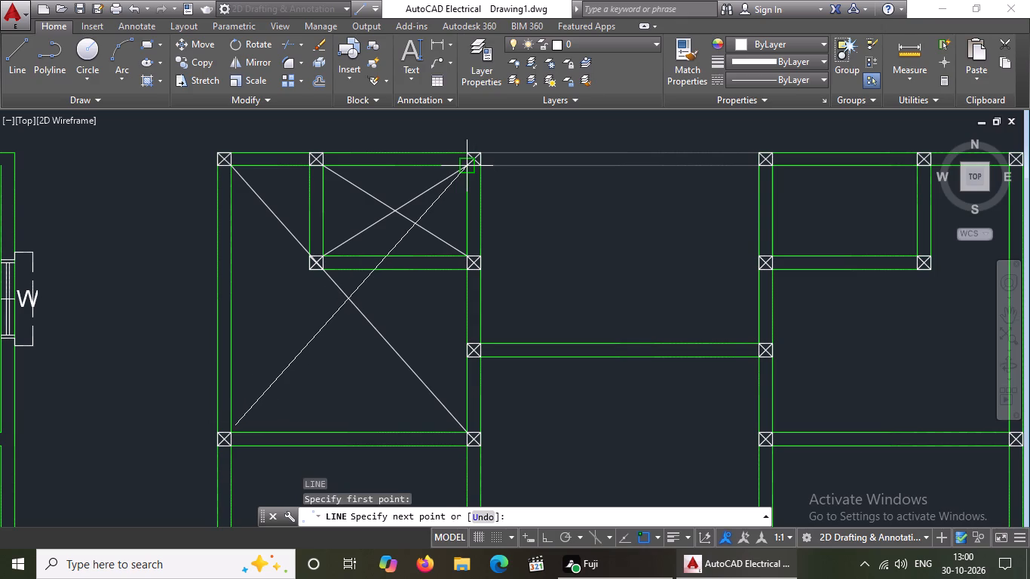
click(462, 167)
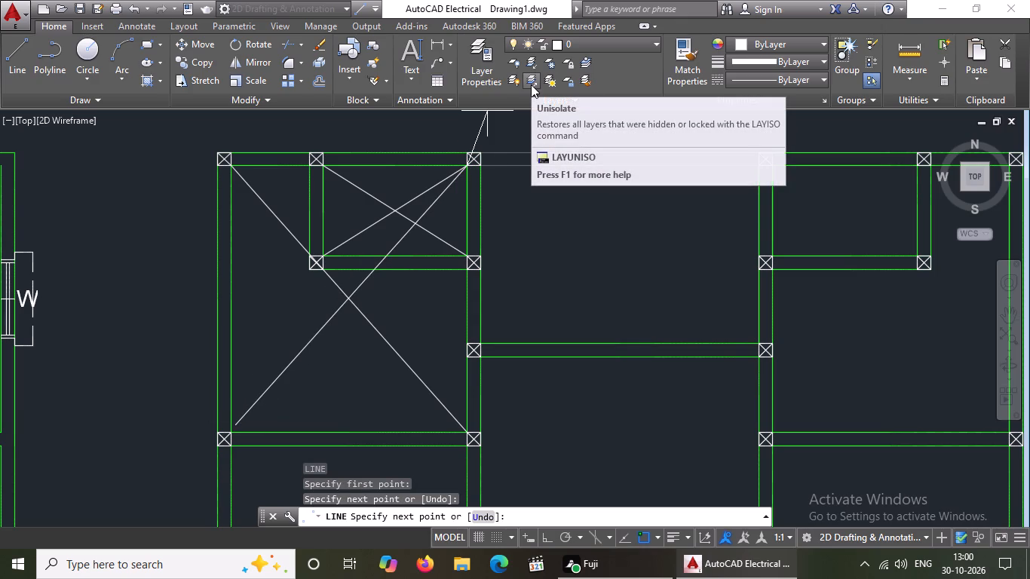
key(Return)
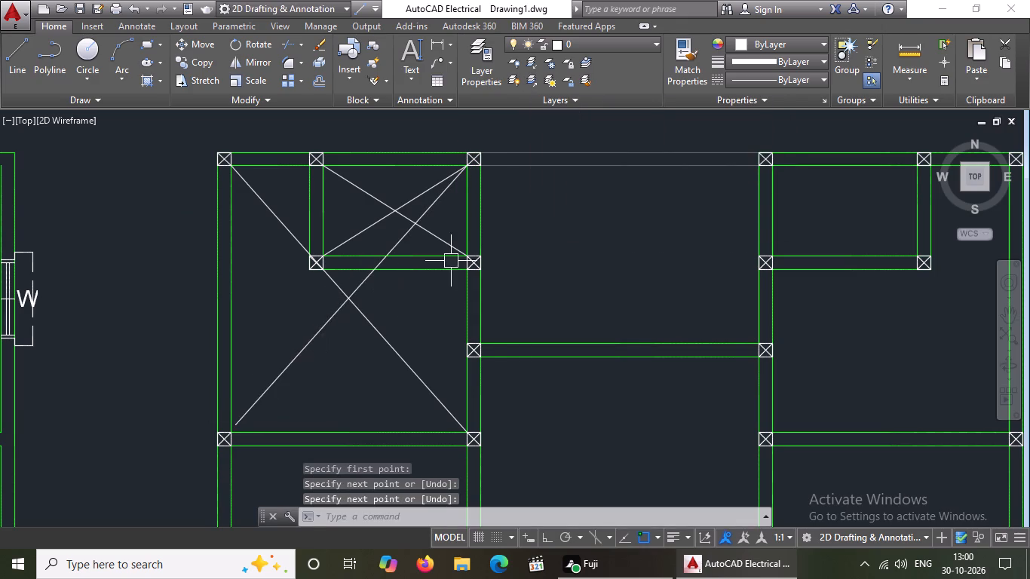
Erase the northwest toilet's west wall lines and the crossed column square at that wall's north end.
middle_drag(506, 236, 314, 275)
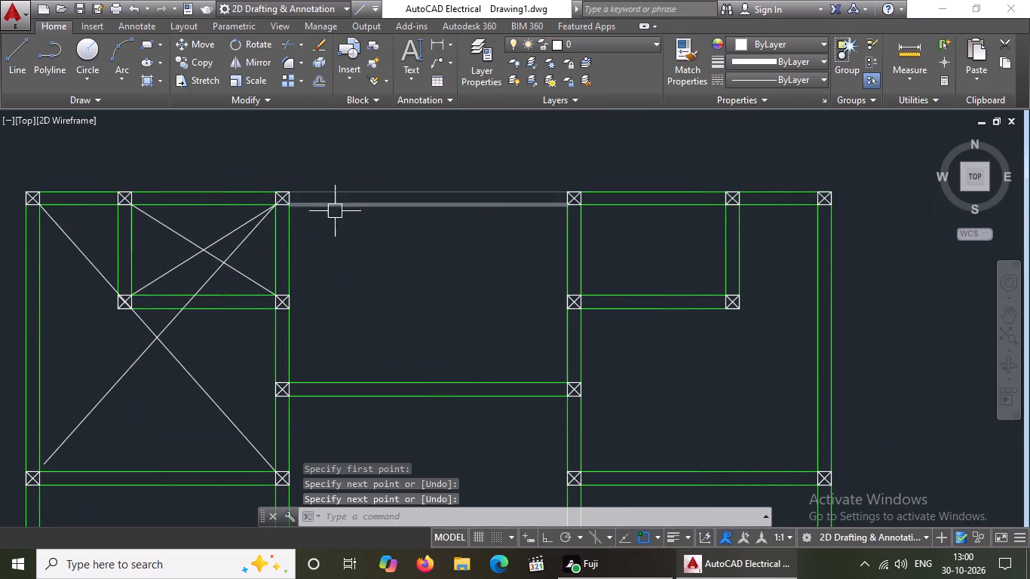
scroll(337, 217, down, 3)
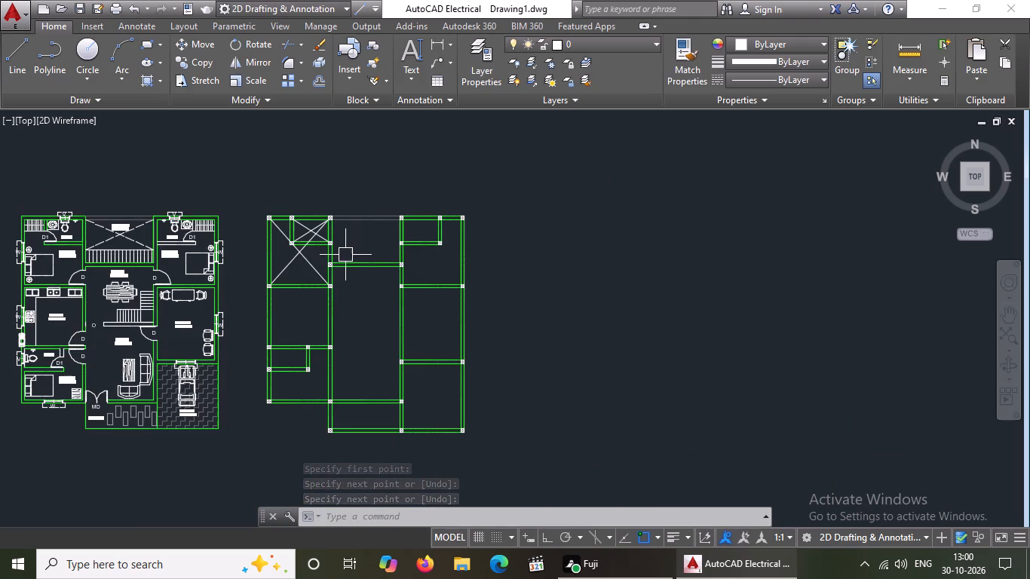
scroll(345, 253, up, 2)
key(Escape)
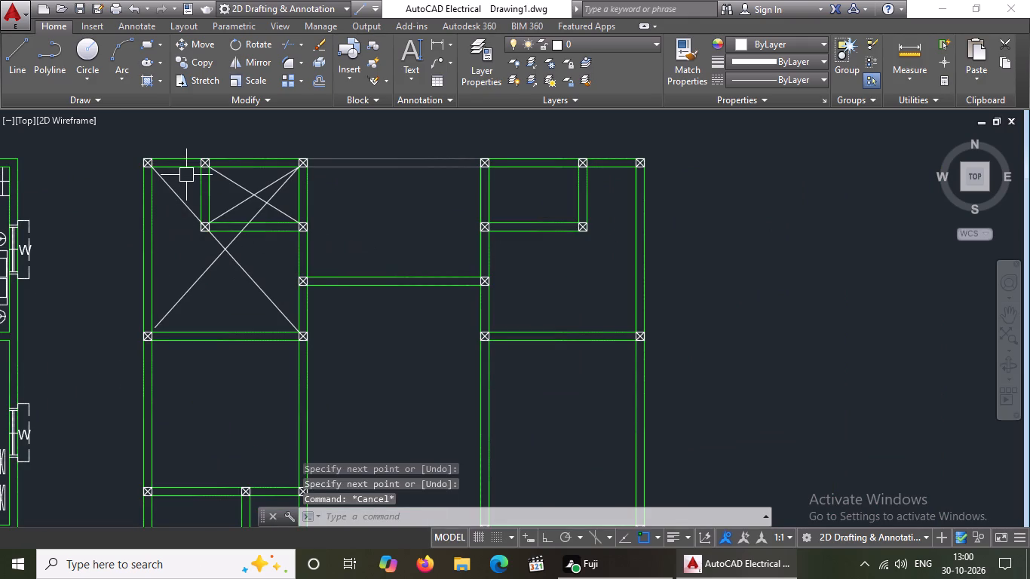
middle_drag(199, 244, 212, 313)
click(195, 195)
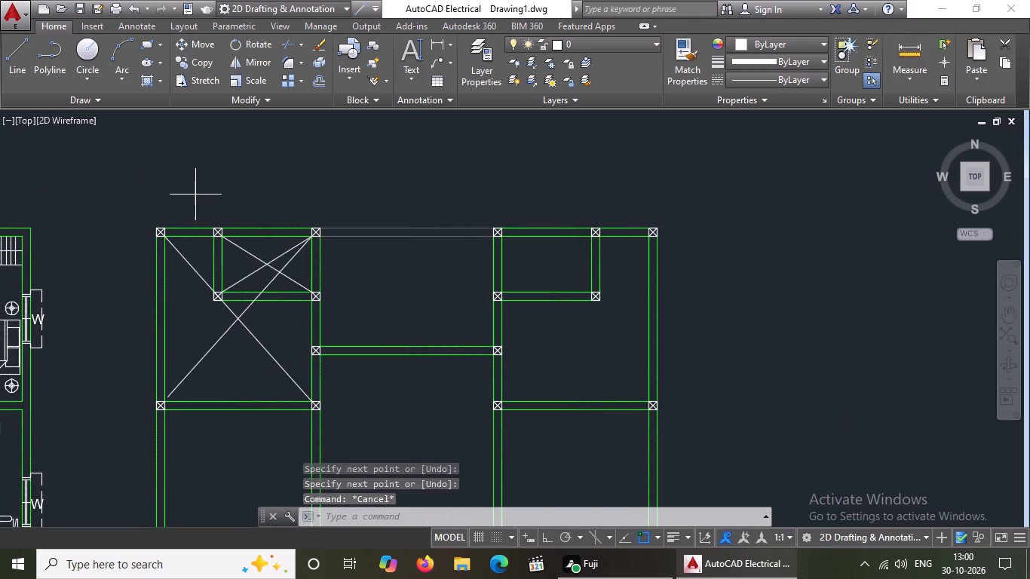
click(231, 246)
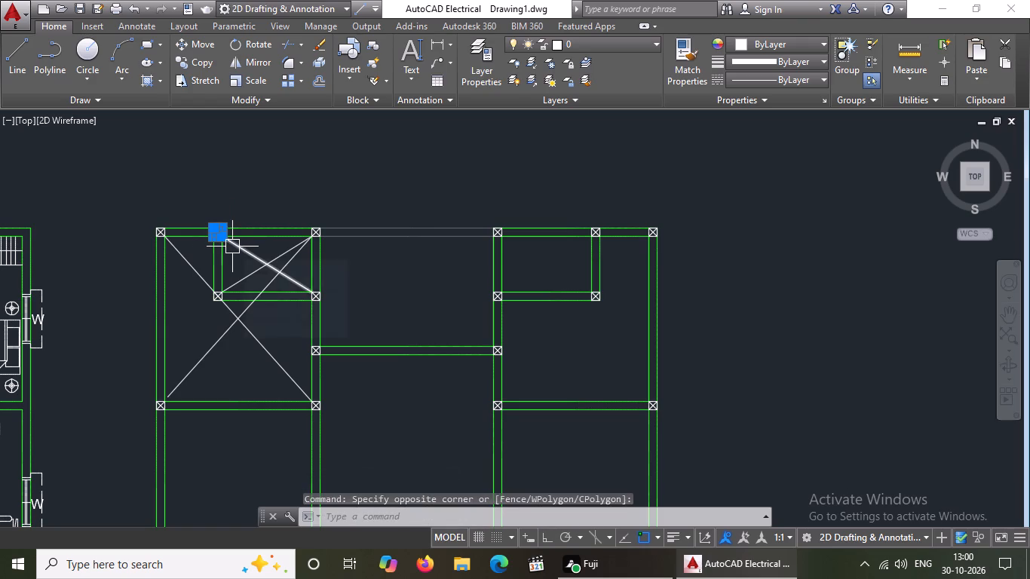
key(Delete)
click(209, 269)
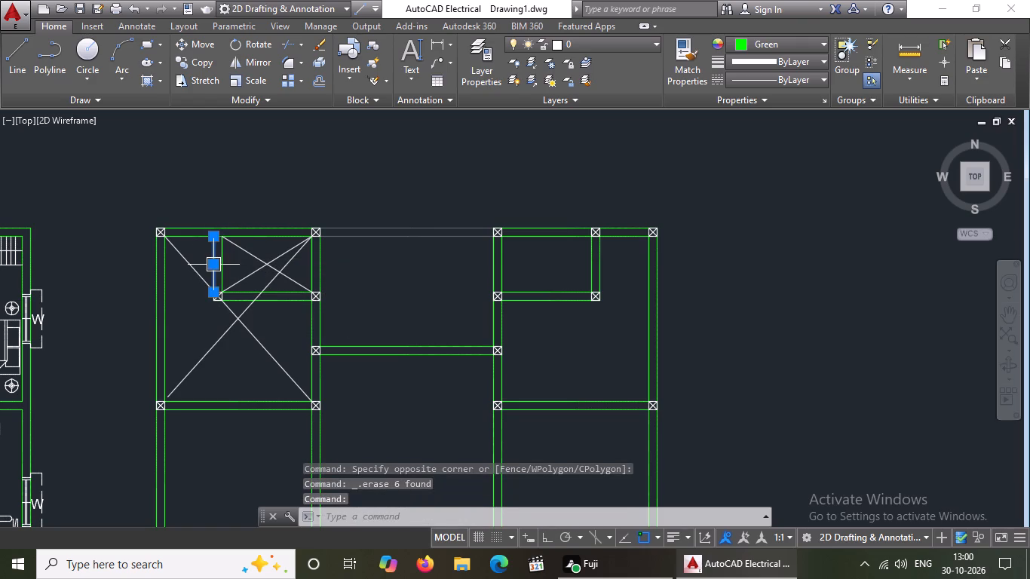
key(Delete)
click(222, 259)
key(Delete)
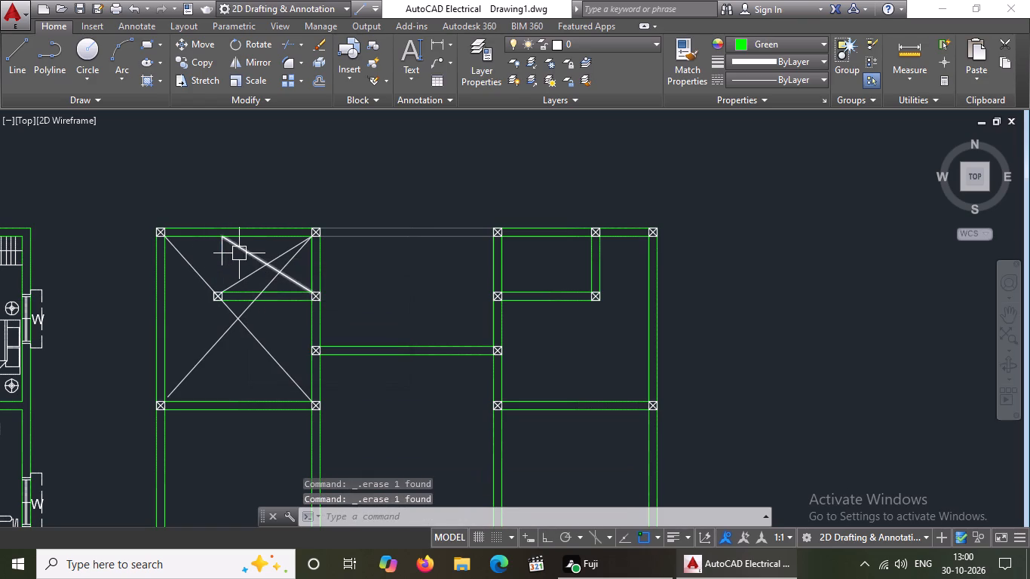
Erase the two small crossing diagonals of the northwest toilet.
click(241, 253)
key(Delete)
click(249, 277)
key(Delete)
click(218, 260)
key(Delete)
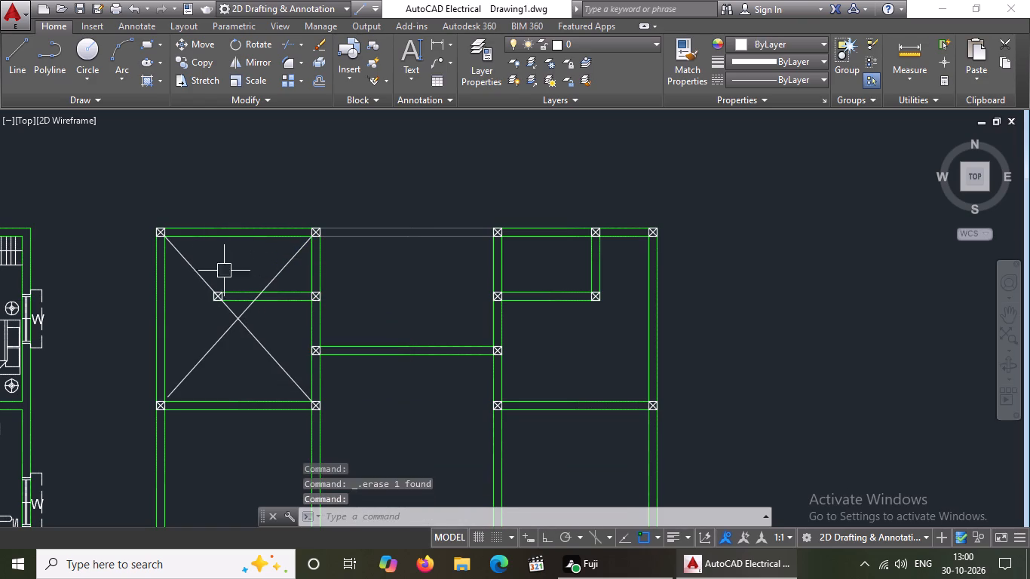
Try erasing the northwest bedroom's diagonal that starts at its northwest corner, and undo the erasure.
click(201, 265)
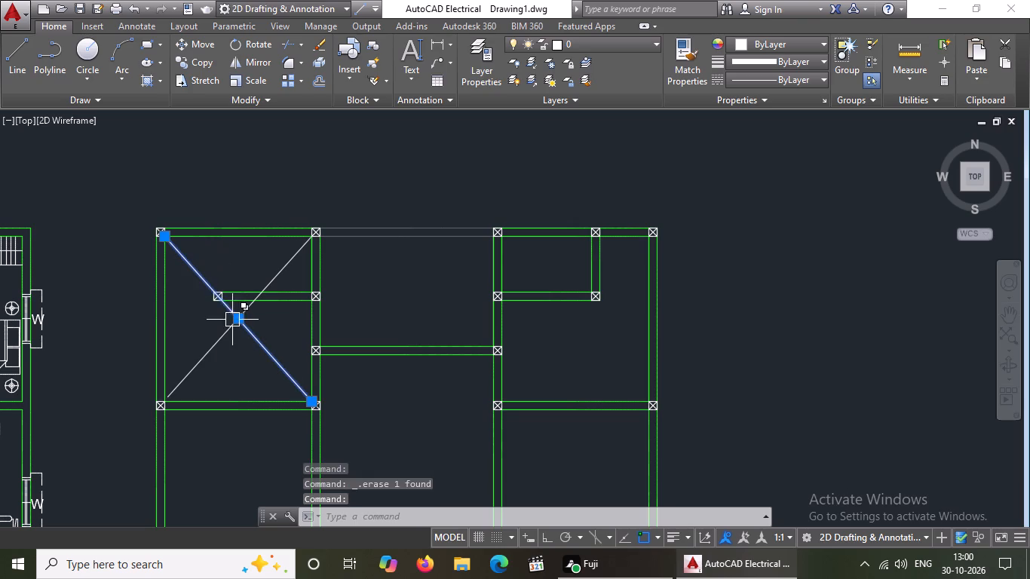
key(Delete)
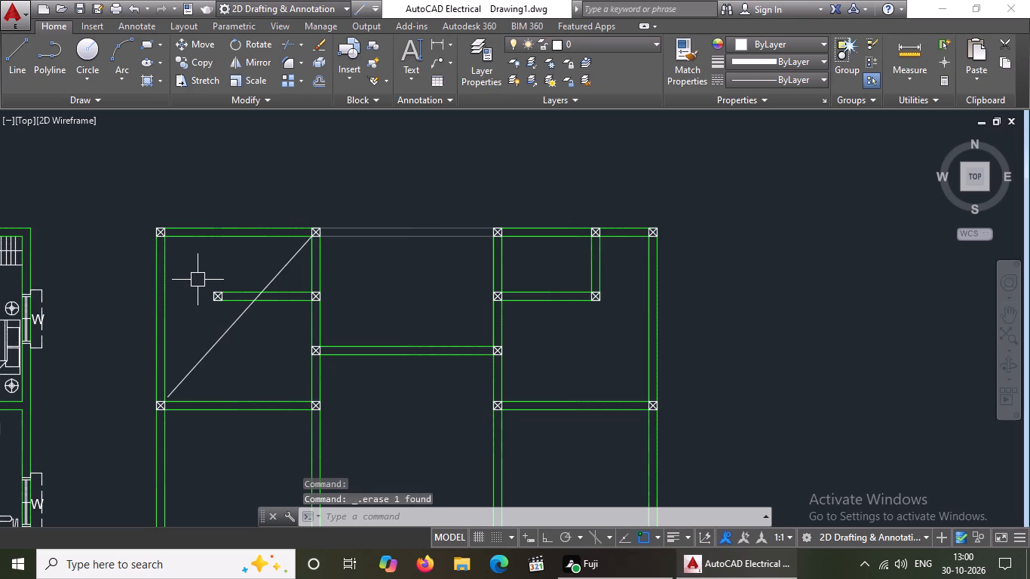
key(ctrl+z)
Erase the northwest toilet's south wall lines together with the crossed column squares at both ends.
click(184, 274)
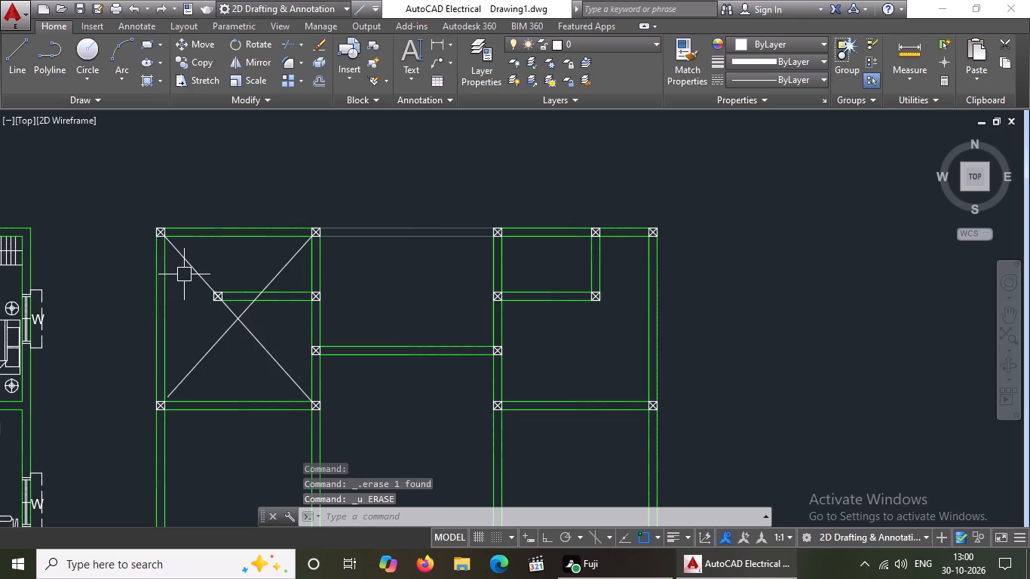
click(242, 309)
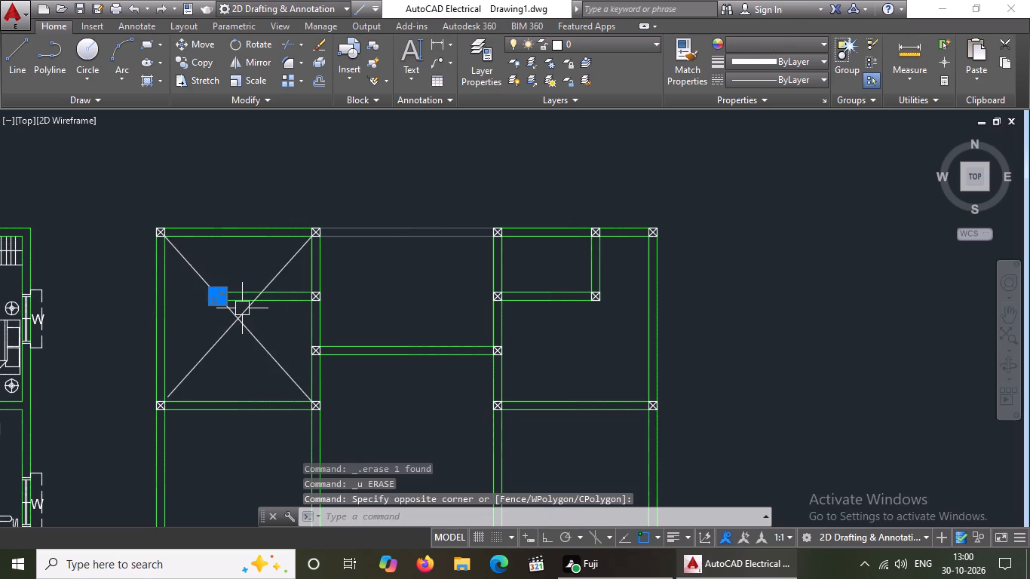
key(Delete)
scroll(207, 290, up, 1)
click(256, 302)
key(Delete)
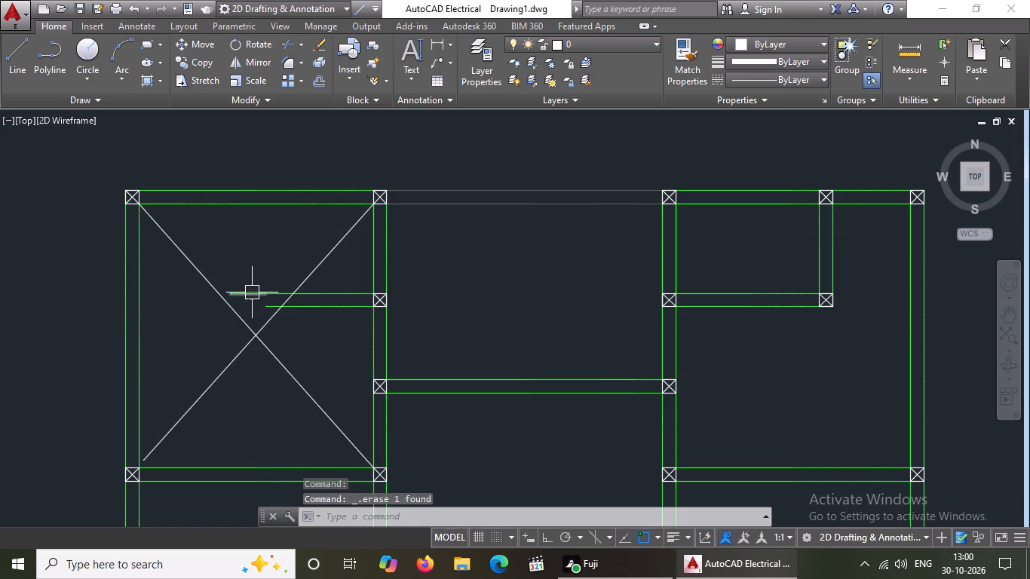
click(252, 293)
key(Delete)
click(308, 308)
key(Delete)
click(313, 294)
key(Delete)
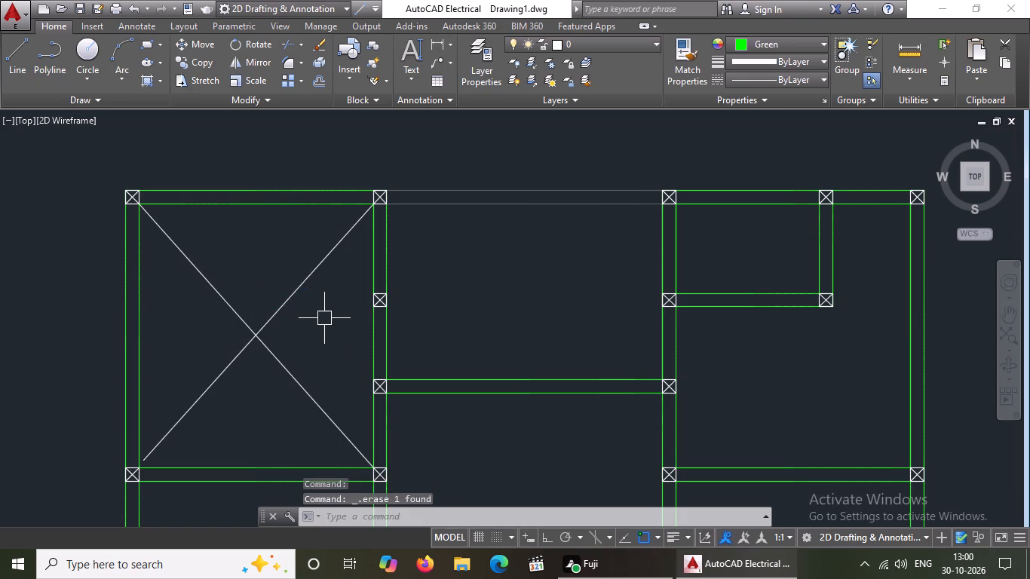
click(343, 283)
click(443, 330)
key(Delete)
Erase the northeast toilet's south wall lines together with the crossed column squares at both ends.
scroll(366, 302, down, 2)
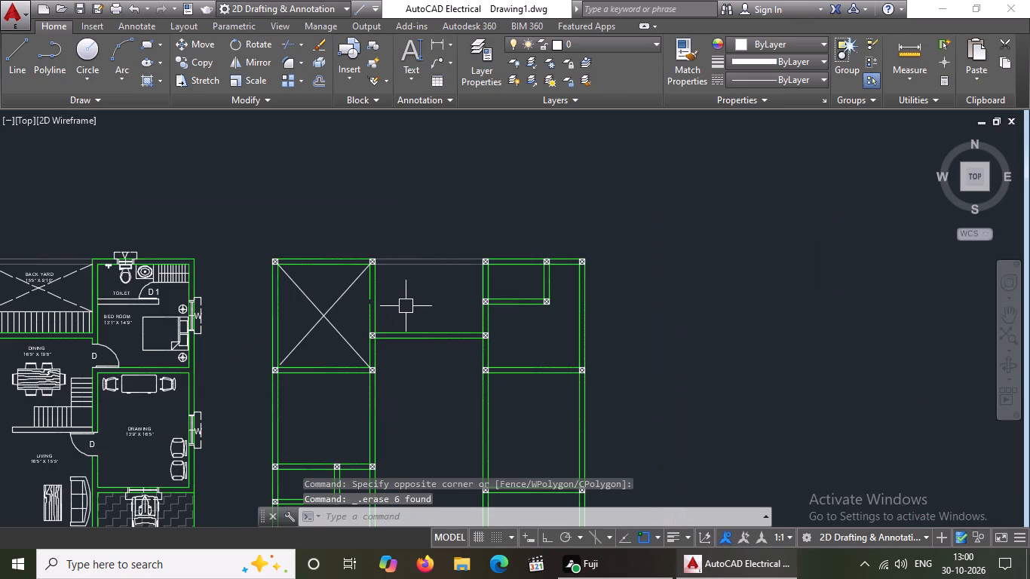
scroll(517, 320, up, 2)
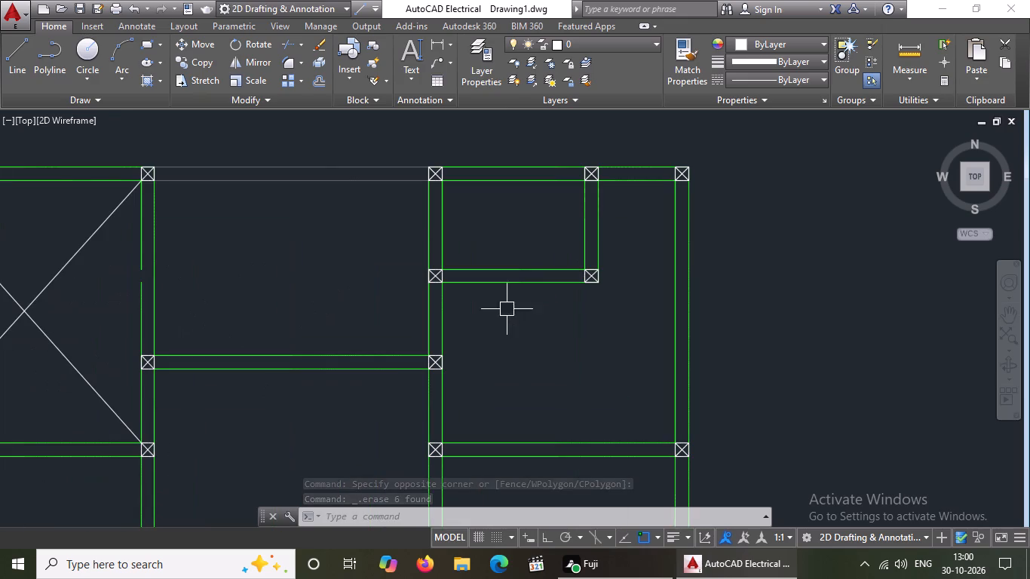
click(411, 257)
click(485, 304)
key(Delete)
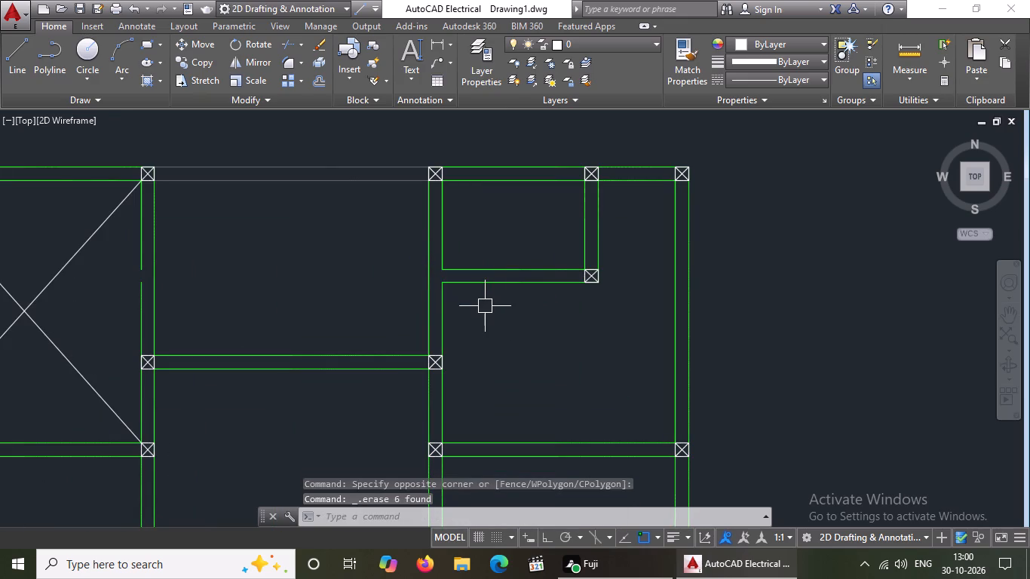
click(481, 284)
key(Delete)
click(488, 271)
key(Delete)
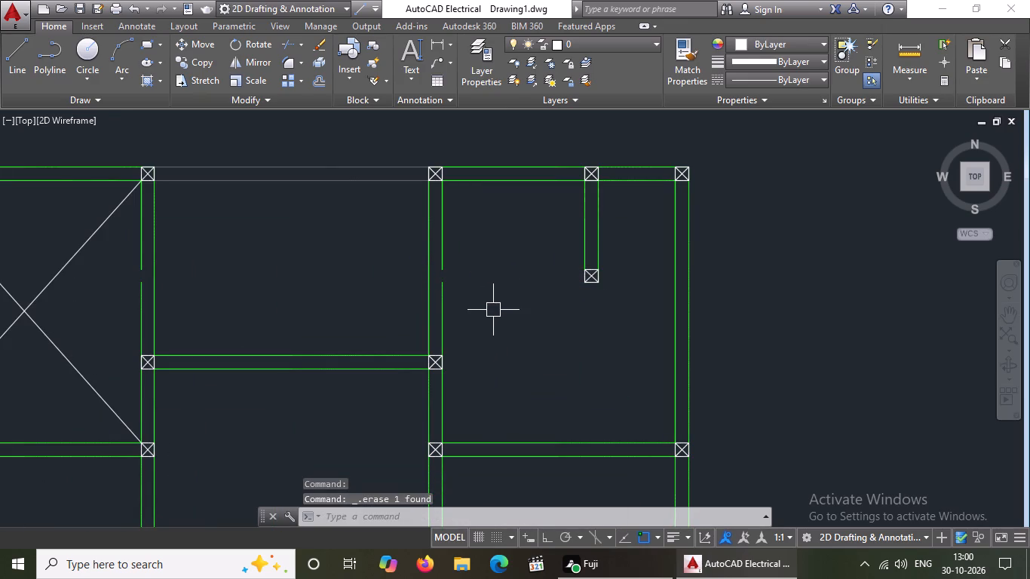
click(547, 262)
click(611, 286)
key(Delete)
Erase the northeast toilet's east wall lines and the crossed column square where they meet the north wall.
click(559, 151)
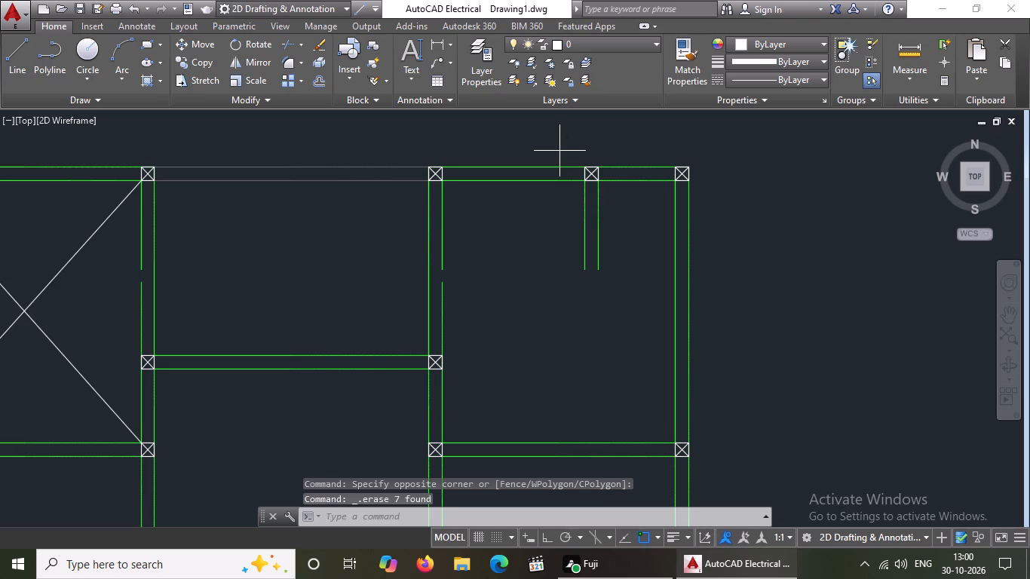
click(623, 199)
key(Delete)
click(587, 214)
key(Delete)
click(596, 204)
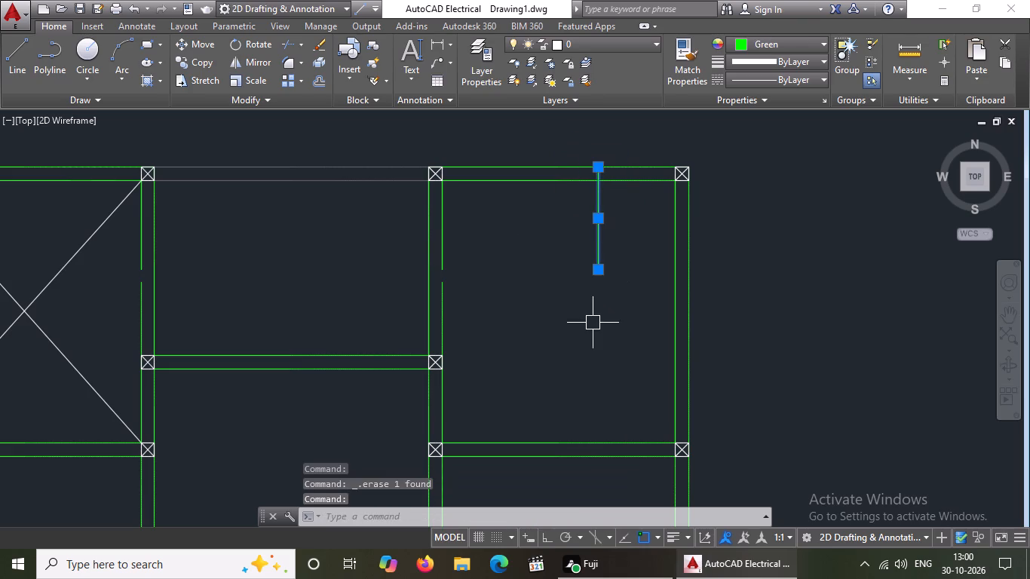
key(Delete)
Extend the broken inner wall line on the northeast room's west side across the gap left by the erased column square.
text(EX)
key(space)
key(space)
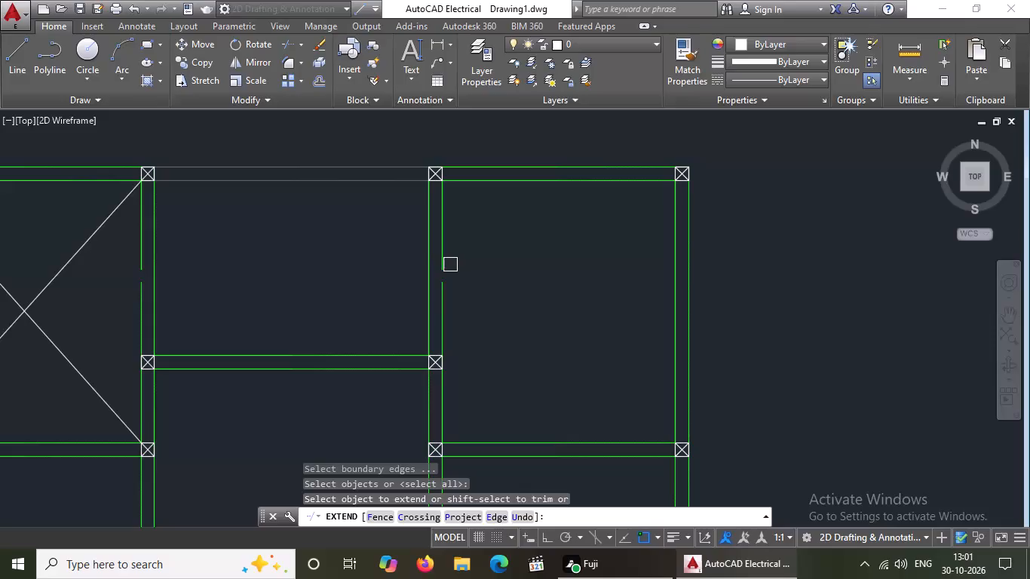
click(443, 259)
scroll(493, 265, down, 2)
key(Escape)
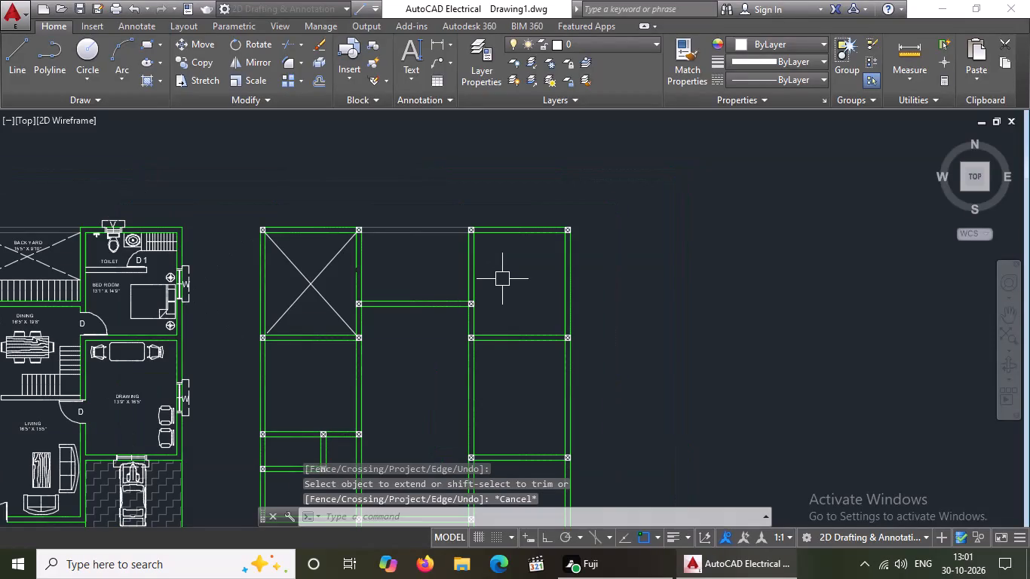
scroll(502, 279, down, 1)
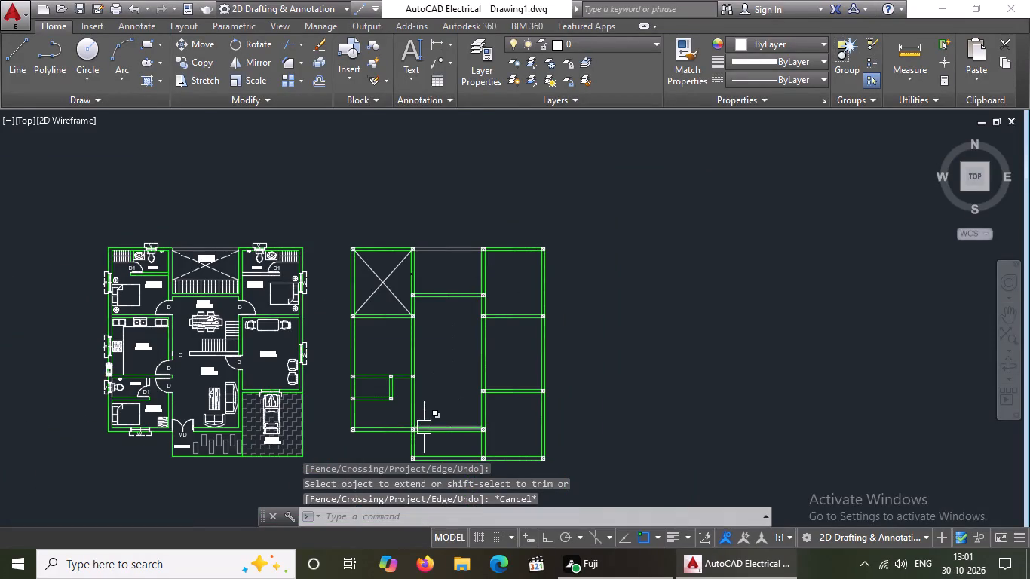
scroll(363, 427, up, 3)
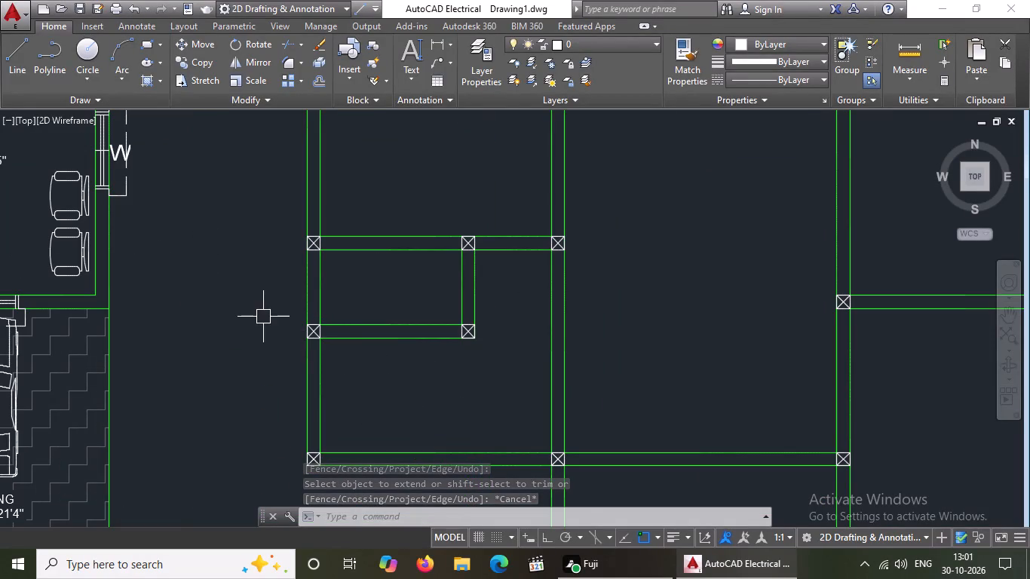
Erase the southwest toilet's south wall lines and the crossed column square where they meet the west outer wall.
click(283, 314)
click(345, 354)
key(Delete)
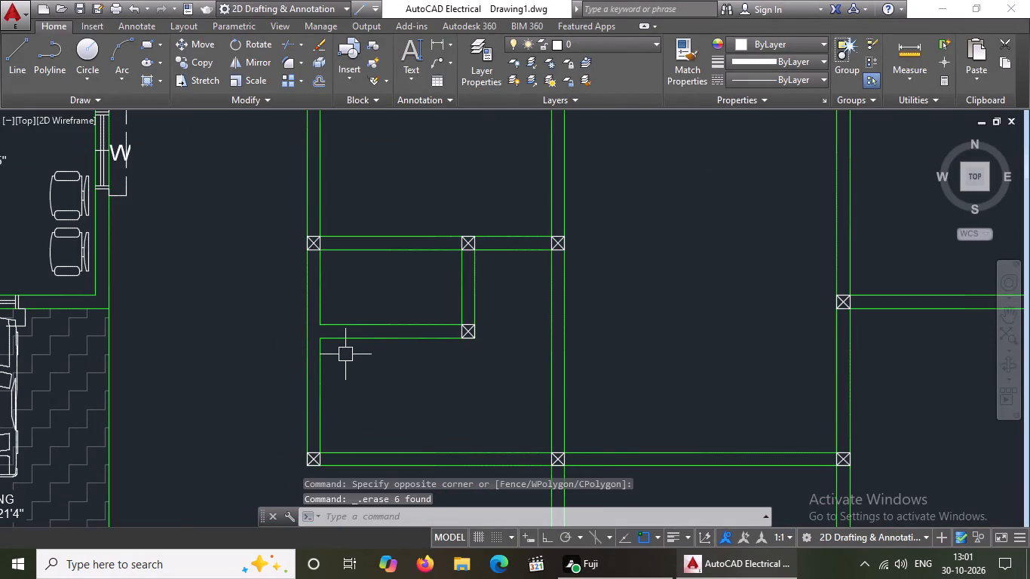
click(354, 339)
key(Delete)
click(362, 318)
click(362, 325)
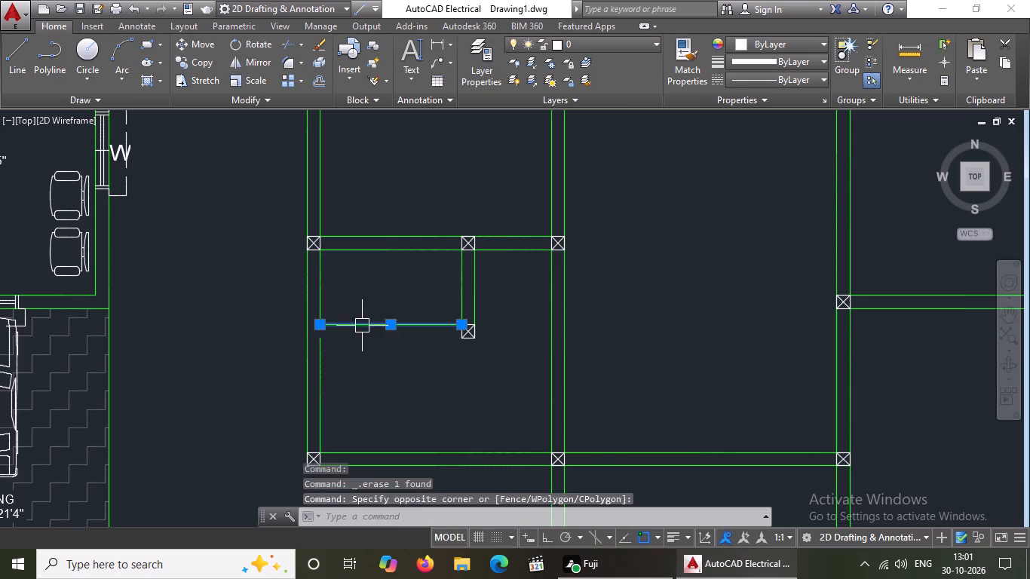
key(Delete)
Erase the southwest toilet's east wall lines together with the crossed column squares at both ends.
click(443, 311)
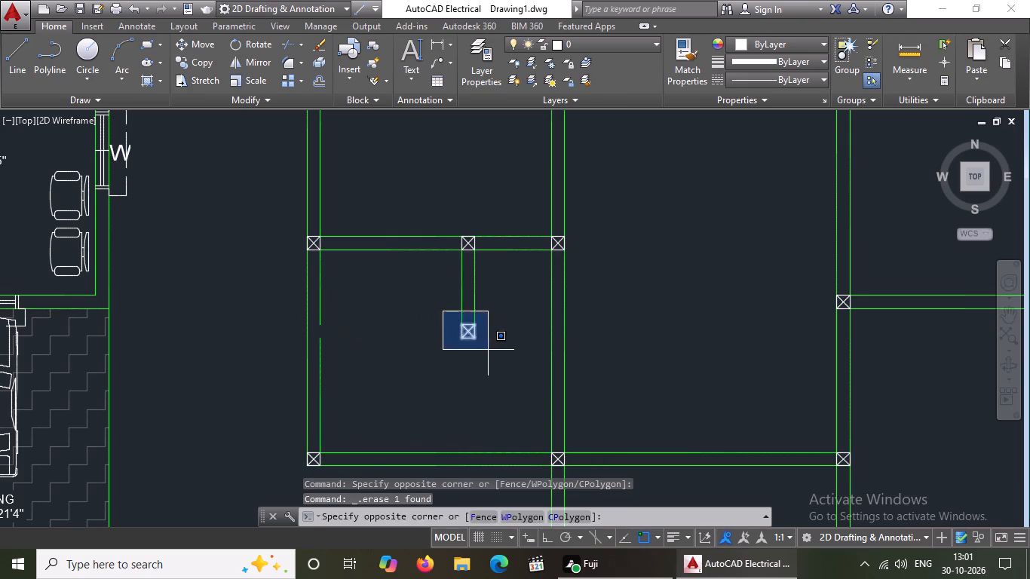
click(488, 350)
key(Delete)
click(456, 312)
key(Delete)
click(474, 315)
key(Delete)
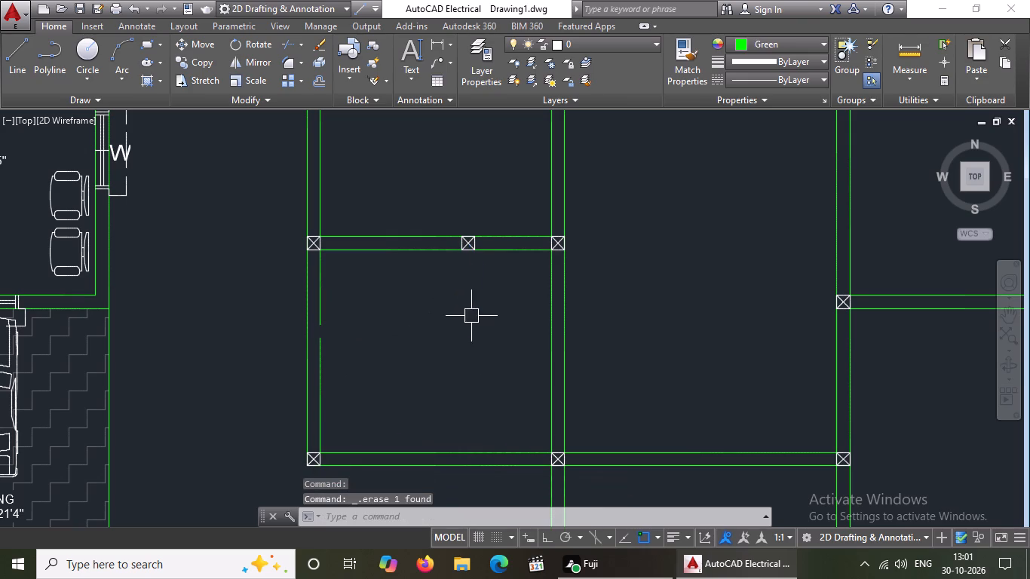
drag(430, 211, 455, 247)
click(510, 299)
key(Delete)
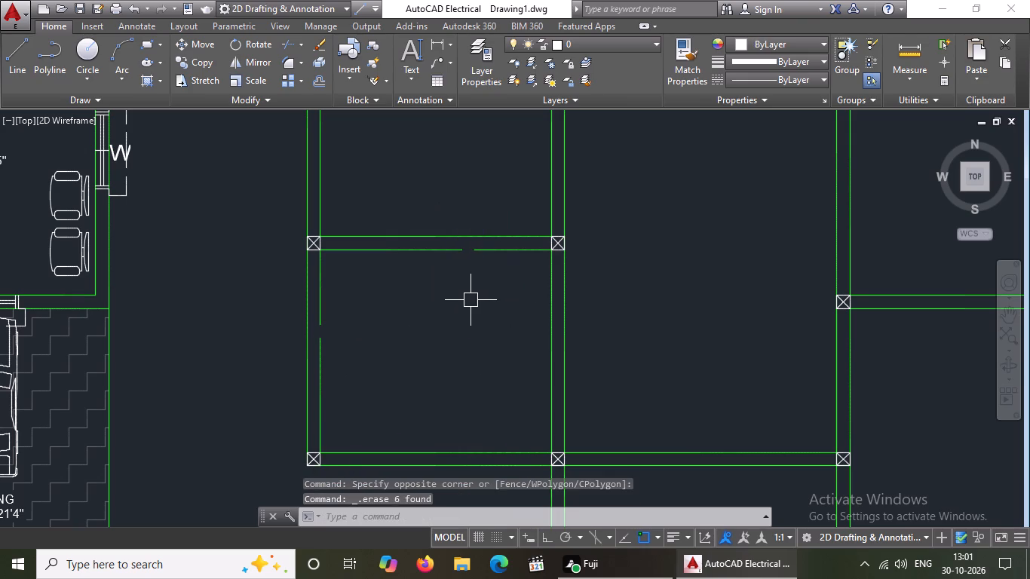
Extend the broken inner wall lines on the southwest room's west and north sides across the gaps left by the erased column squares.
key(e)
key(x)
key(space)
key(space)
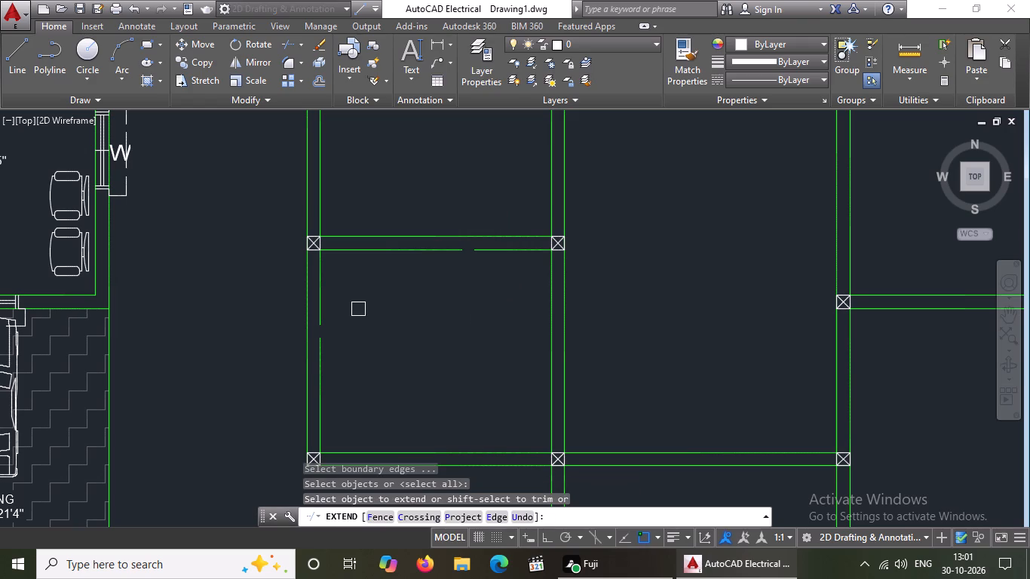
click(321, 314)
click(321, 323)
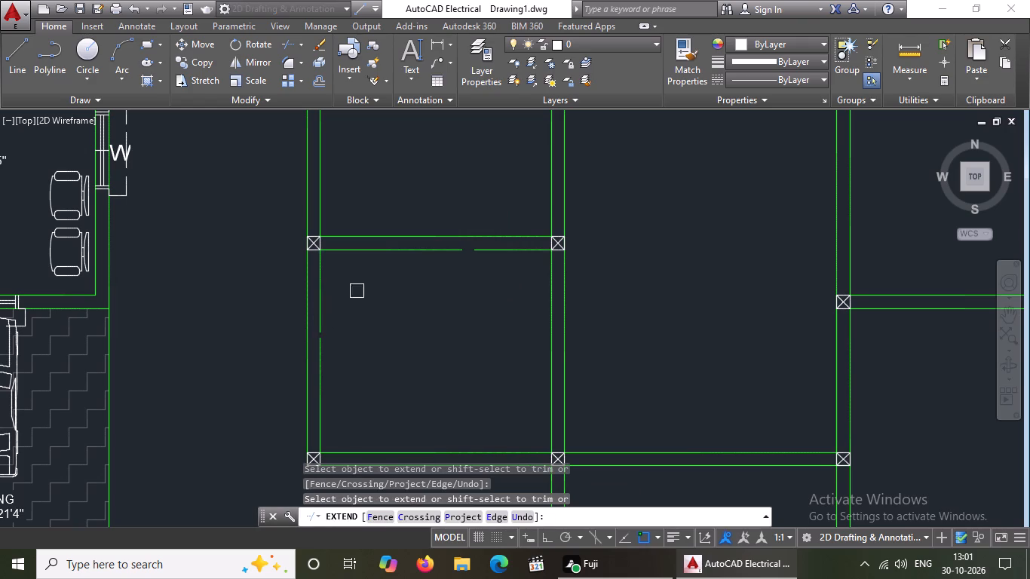
click(321, 326)
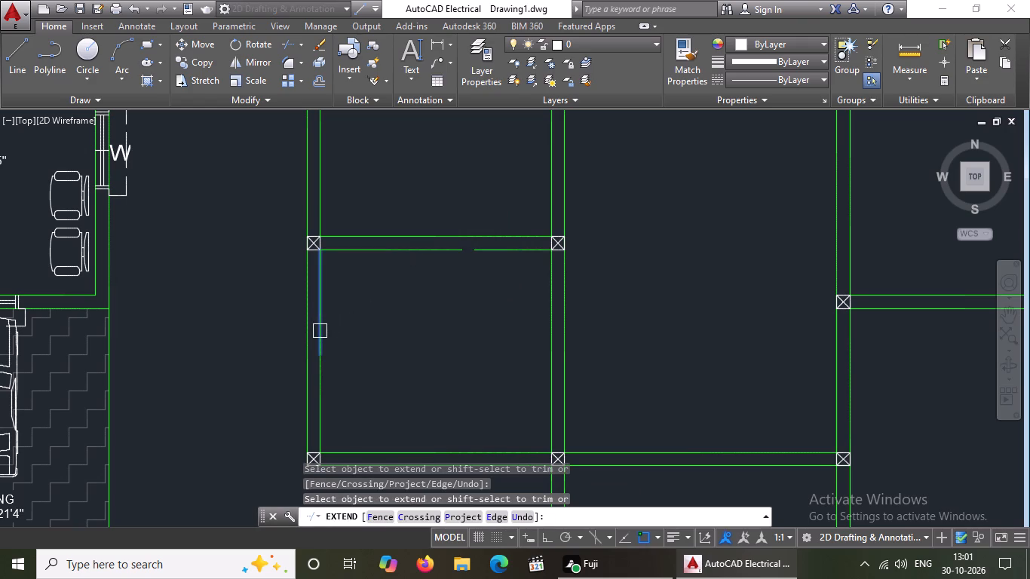
click(318, 331)
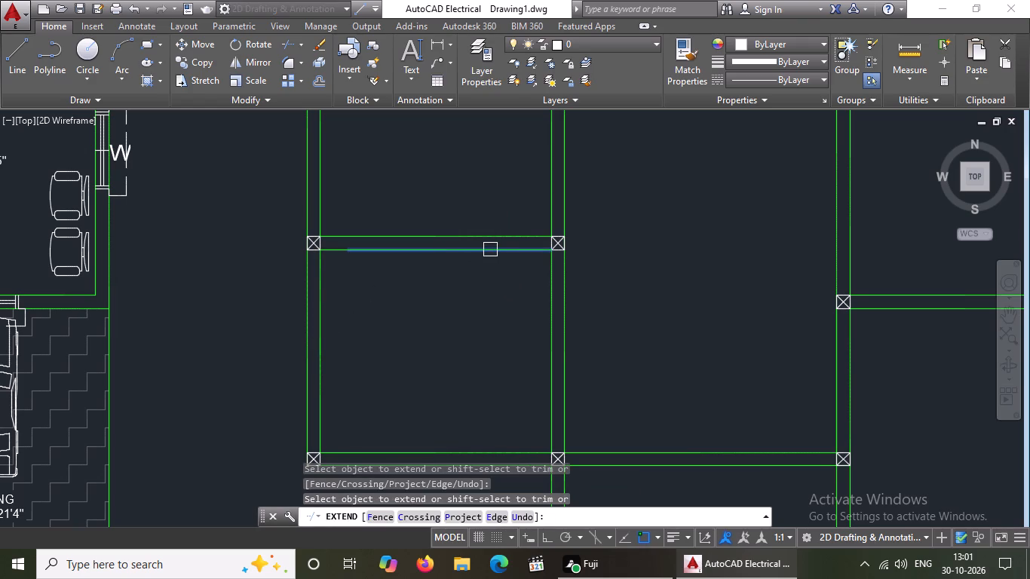
click(472, 253)
scroll(383, 331, down, 2)
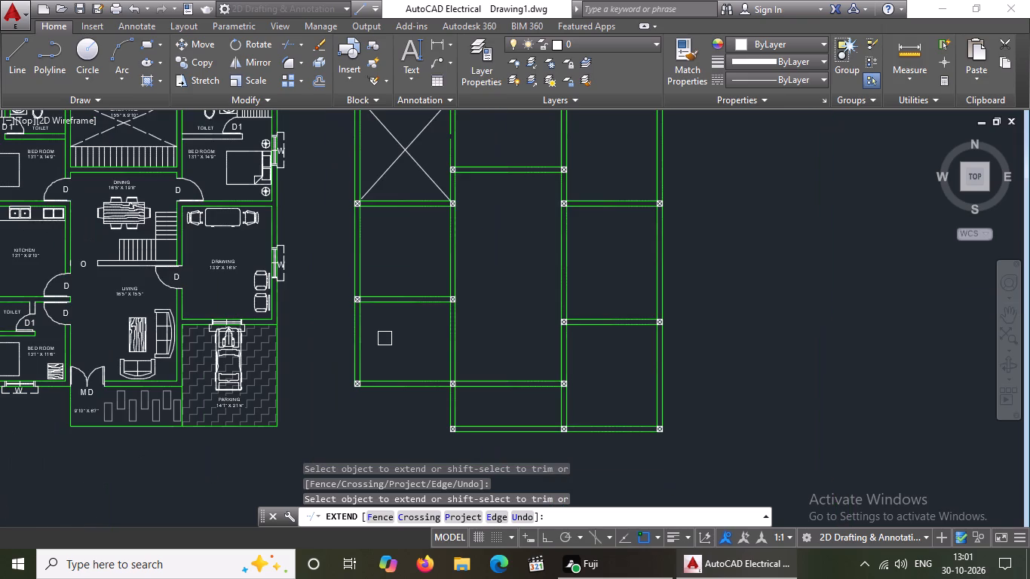
key(Escape)
Extend the broken inner wall line on the northwest room's east side across the remaining gap.
middle_drag(418, 340, 418, 342)
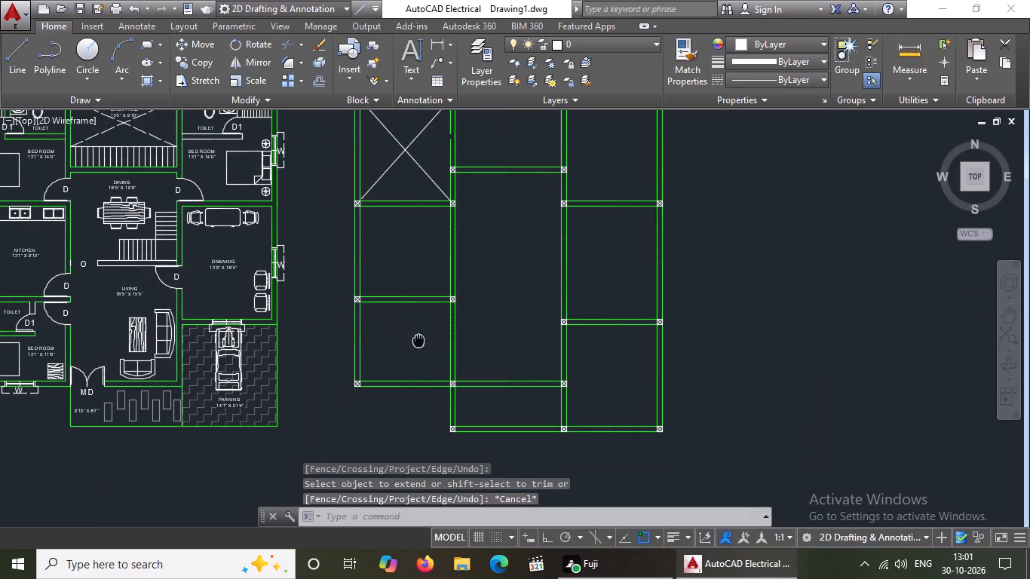
middle_drag(418, 342, 392, 445)
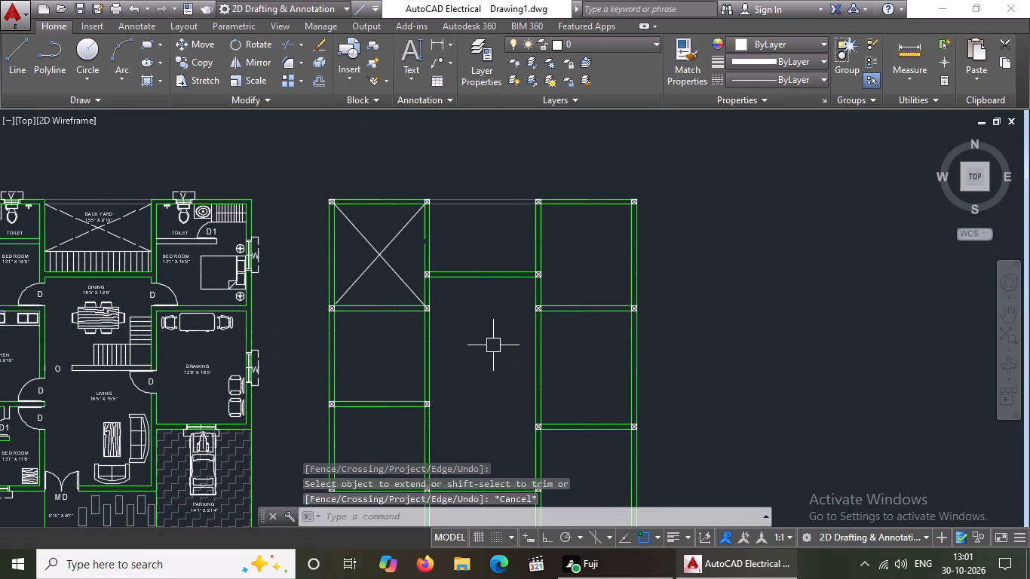
key(e)
key(x)
key(space)
key(space)
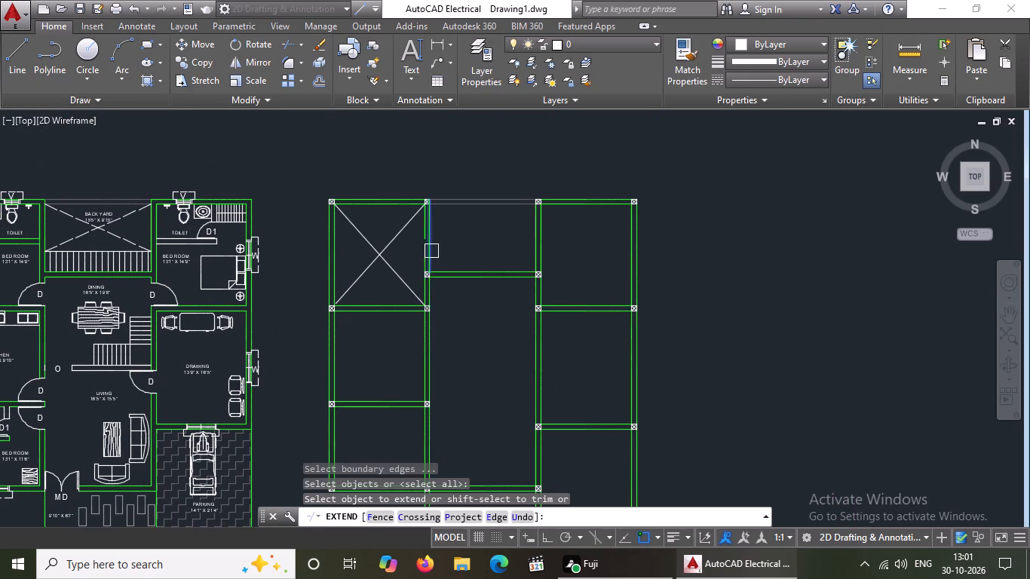
scroll(431, 246, up, 2)
click(413, 212)
scroll(542, 207, down, 2)
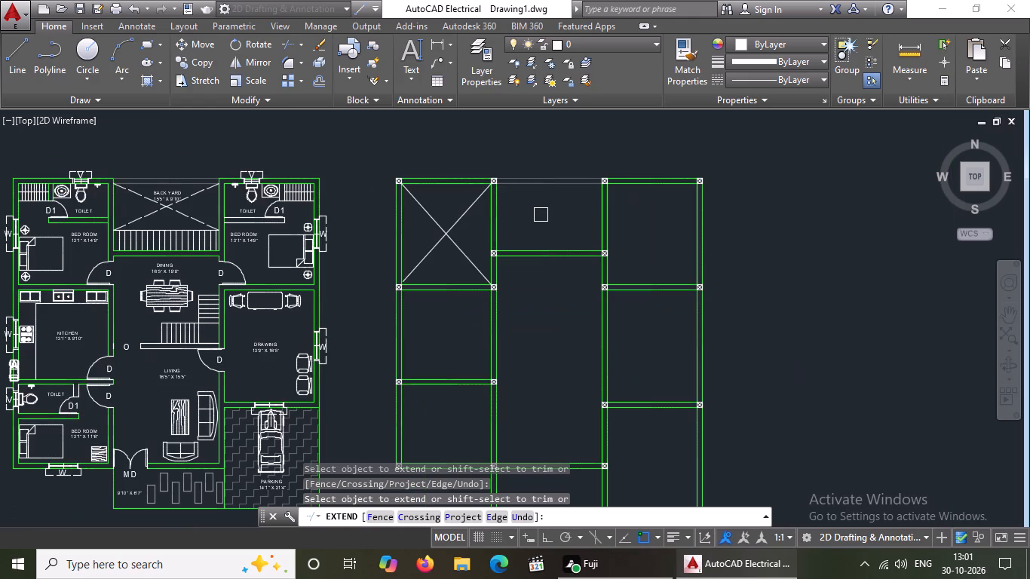
key(Escape)
Draw two crossing diagonal lines between opposite inner corners of the north middle bay, the back yard area.
middle_drag(529, 238, 449, 257)
scroll(440, 207, down, 1)
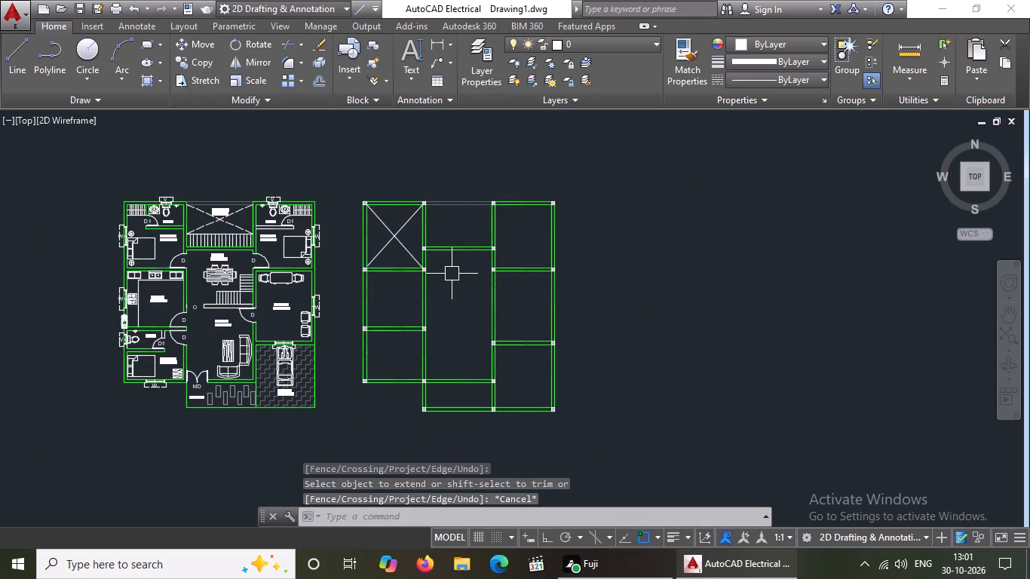
key(l)
key(Return)
scroll(460, 240, up, 3)
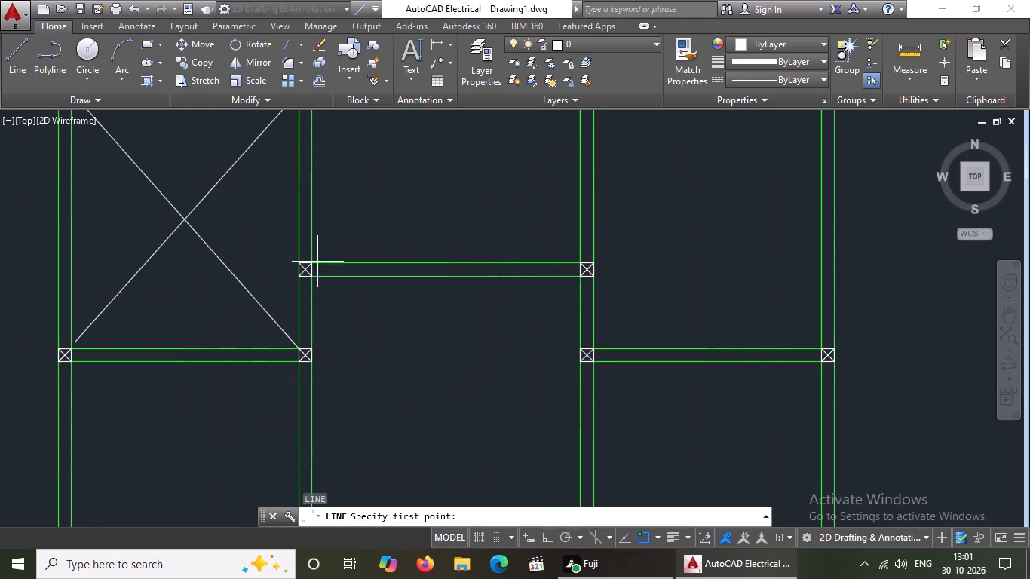
click(314, 266)
scroll(384, 243, down, 3)
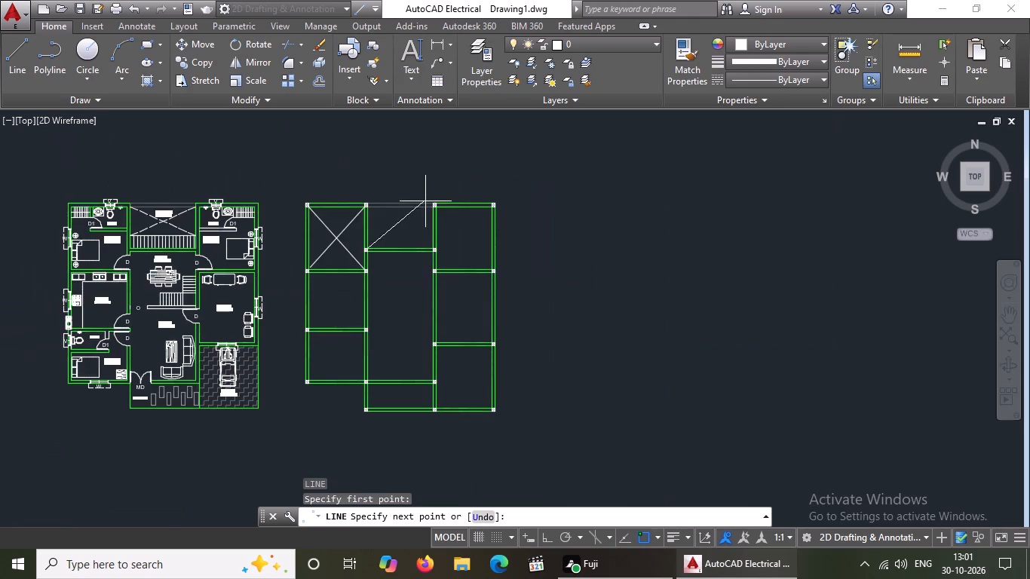
scroll(428, 204, up, 3)
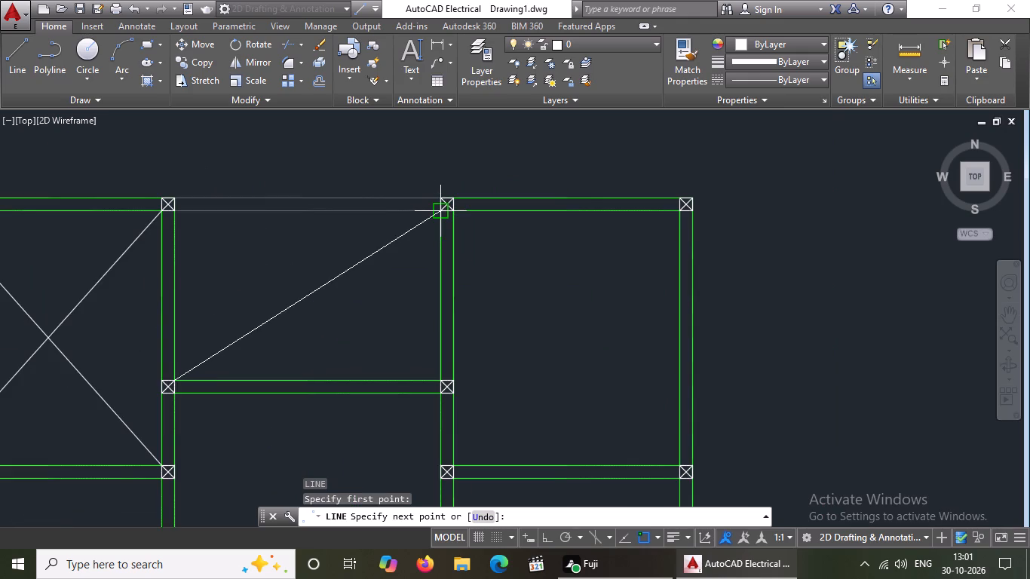
click(438, 210)
key(Return)
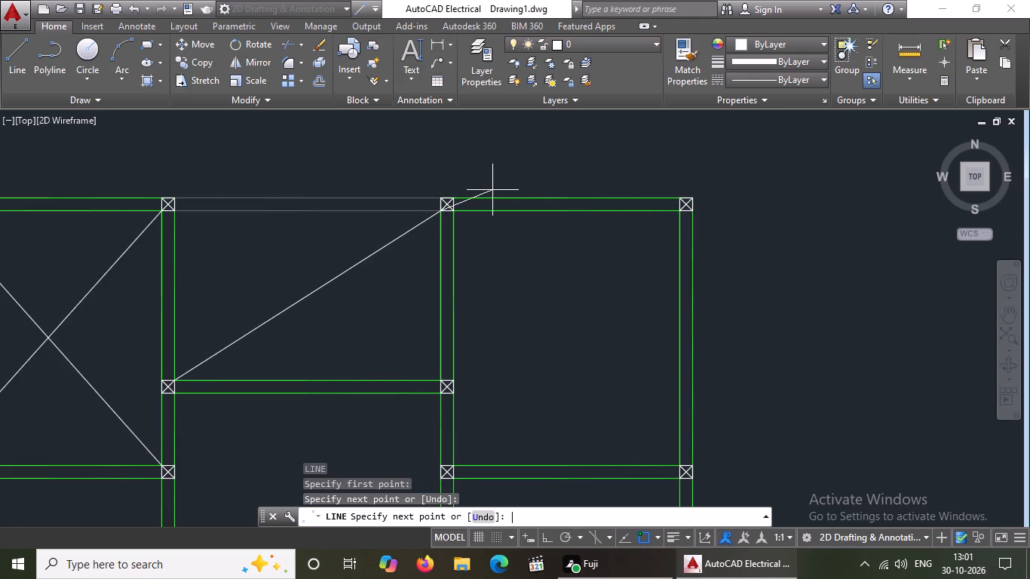
key(l)
key(Return)
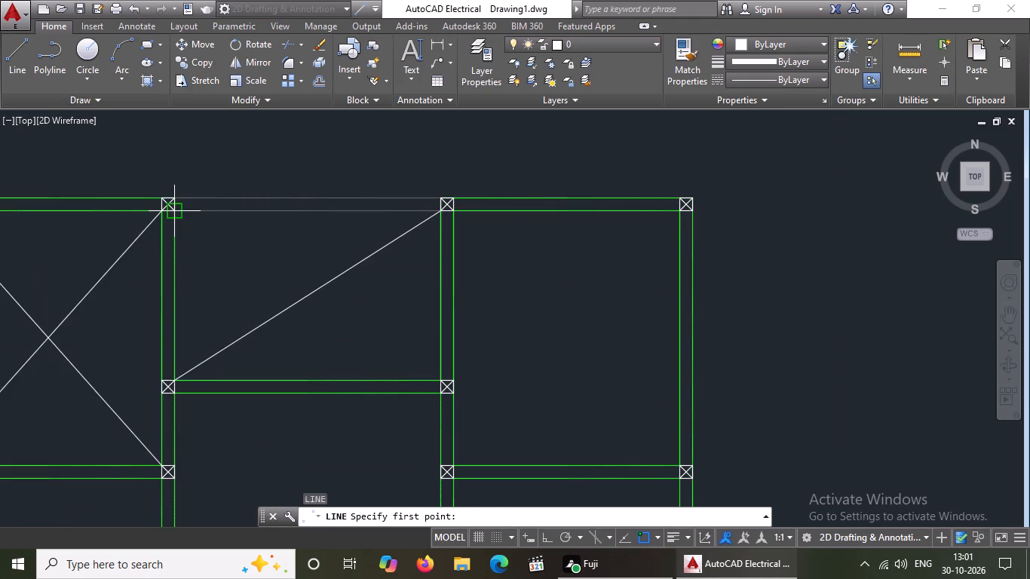
drag(178, 208, 183, 215)
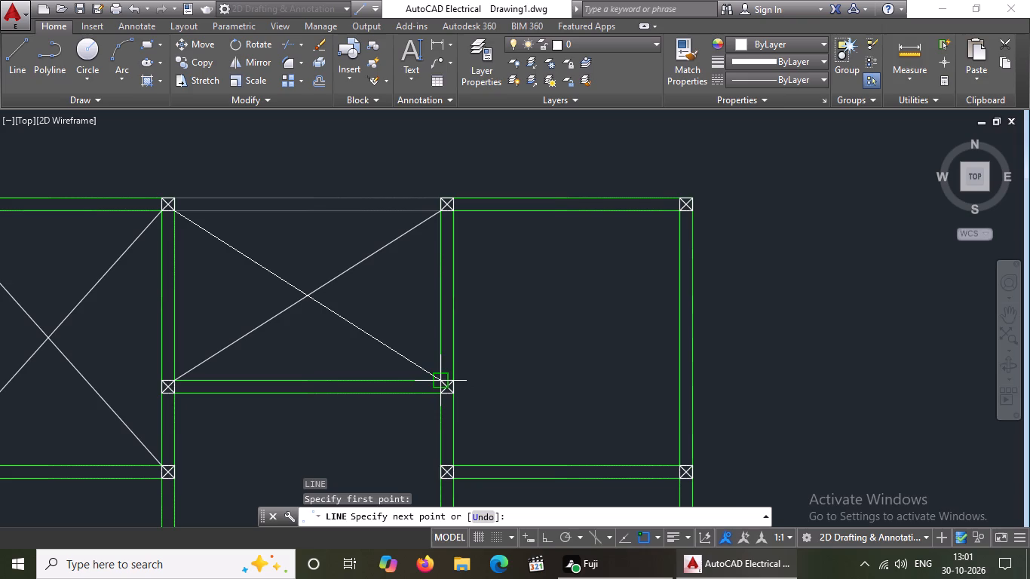
click(437, 379)
key(Return)
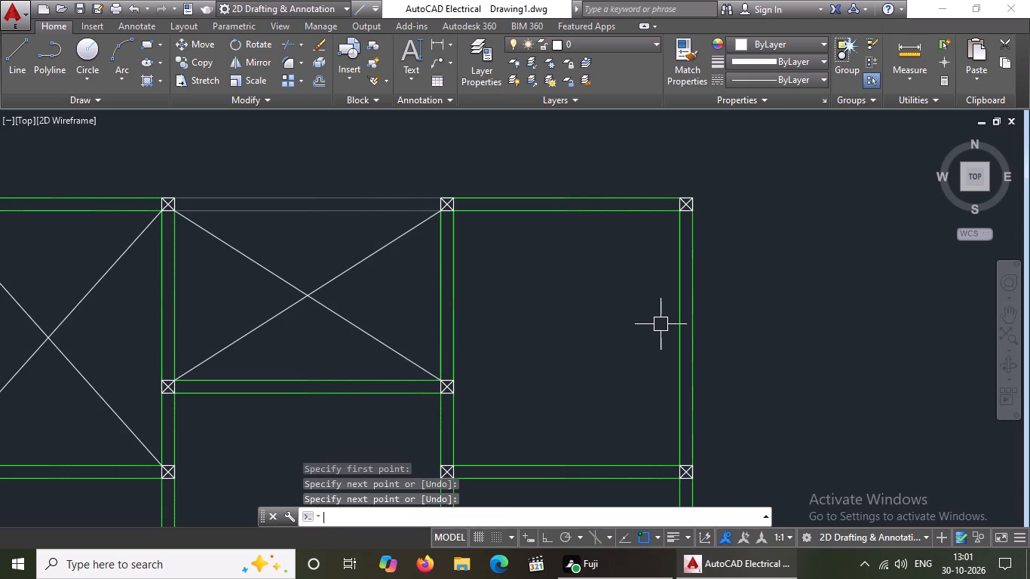
Draw two crossing diagonal lines between opposite inner corners of the northeast room.
key(l)
key(Return)
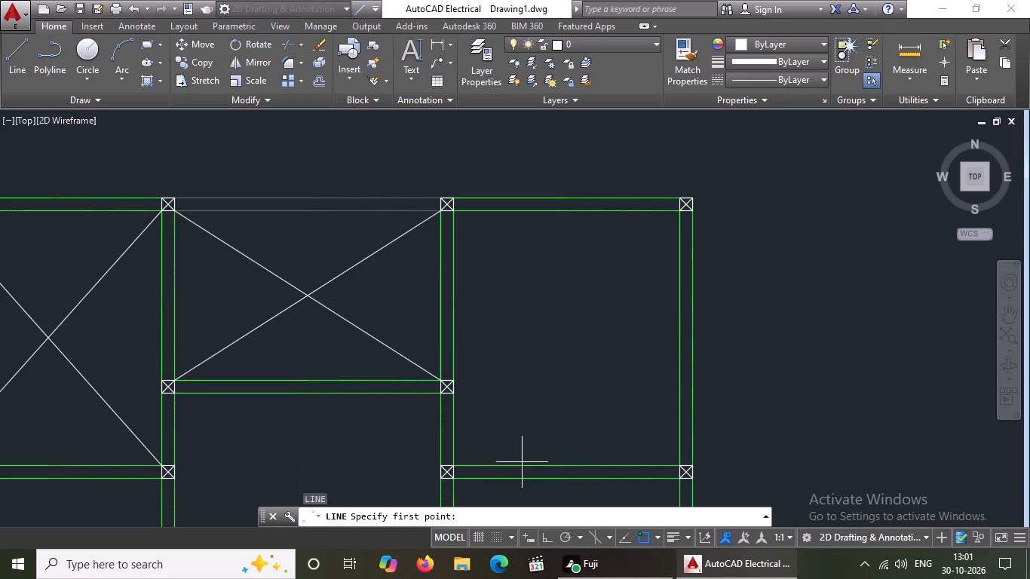
click(450, 469)
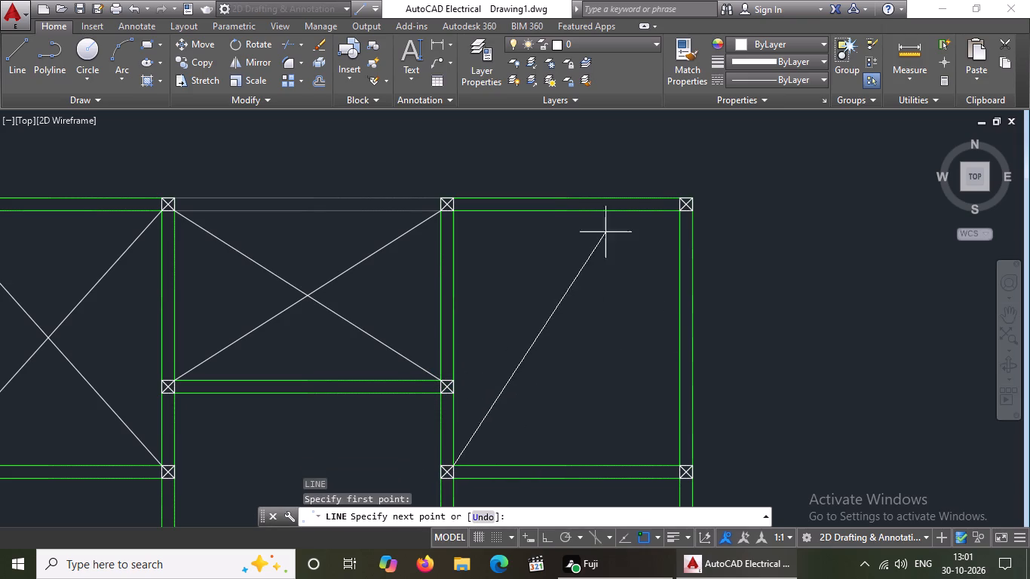
click(680, 212)
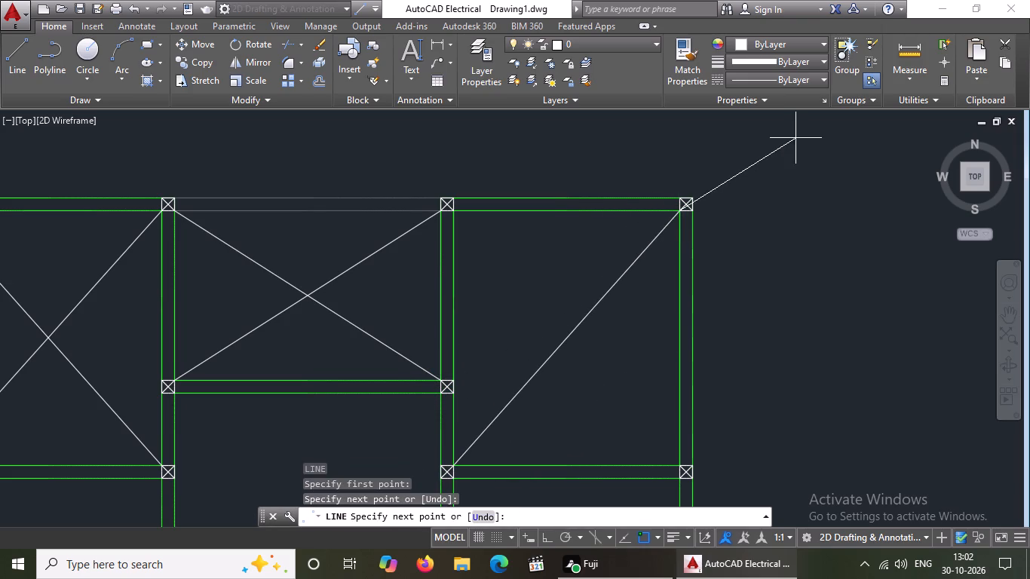
key(Return)
key(l)
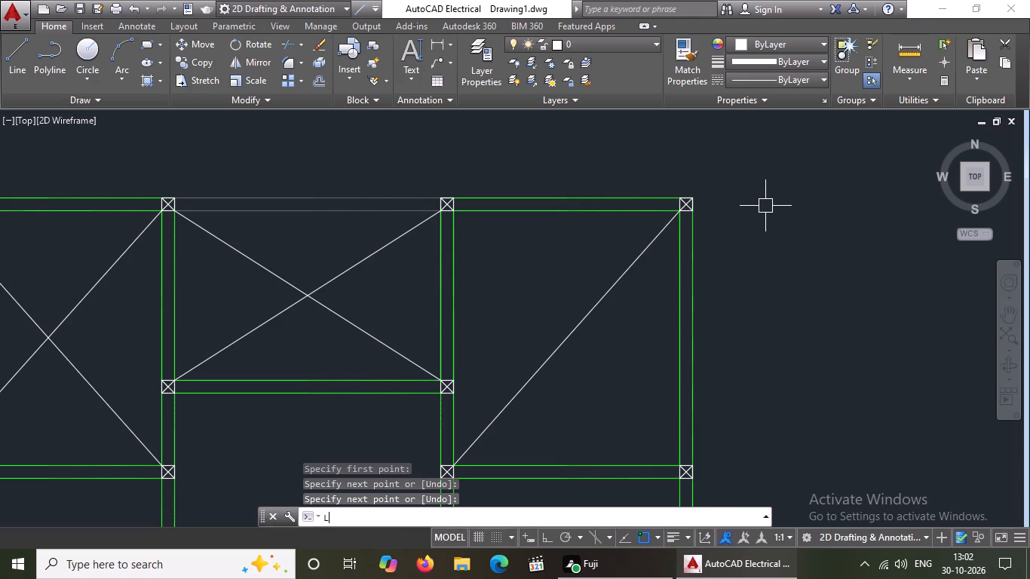
key(Return)
click(452, 210)
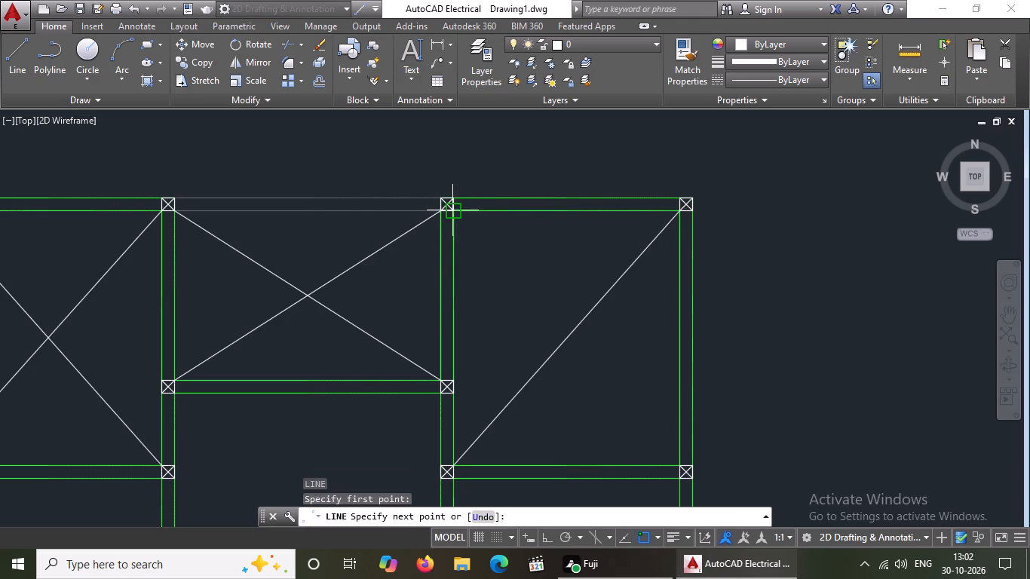
drag(679, 471, 683, 458)
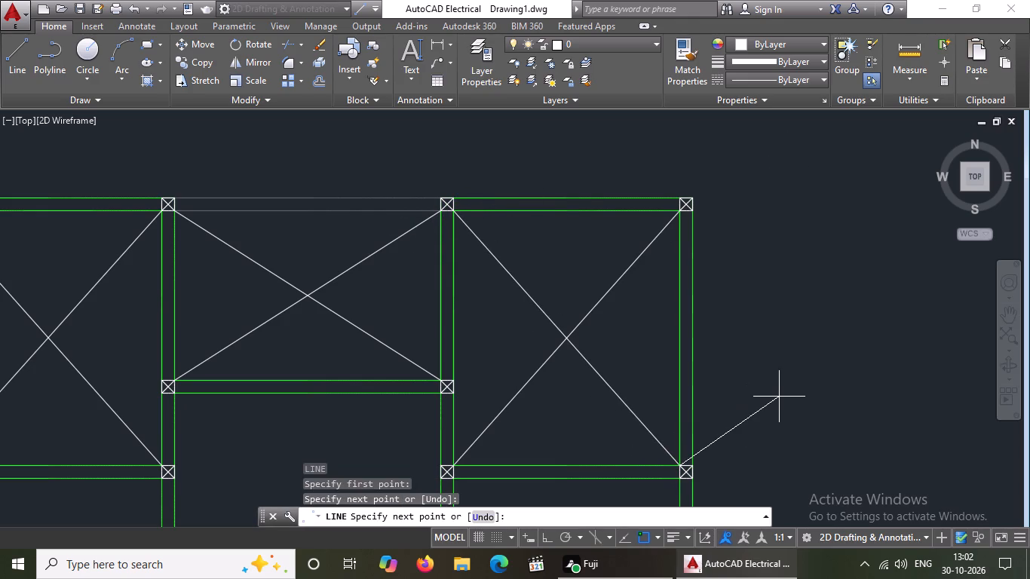
key(Return)
Draw two crossing diagonal lines between opposite inner corners of the middle room on the west side, the kitchen area.
key(l)
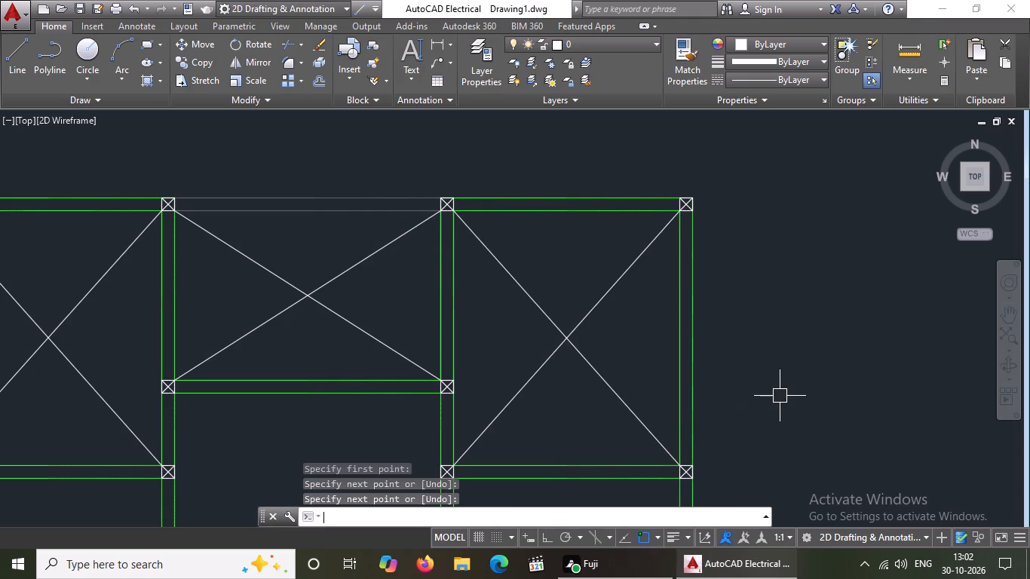
key(Return)
scroll(556, 308, down, 3)
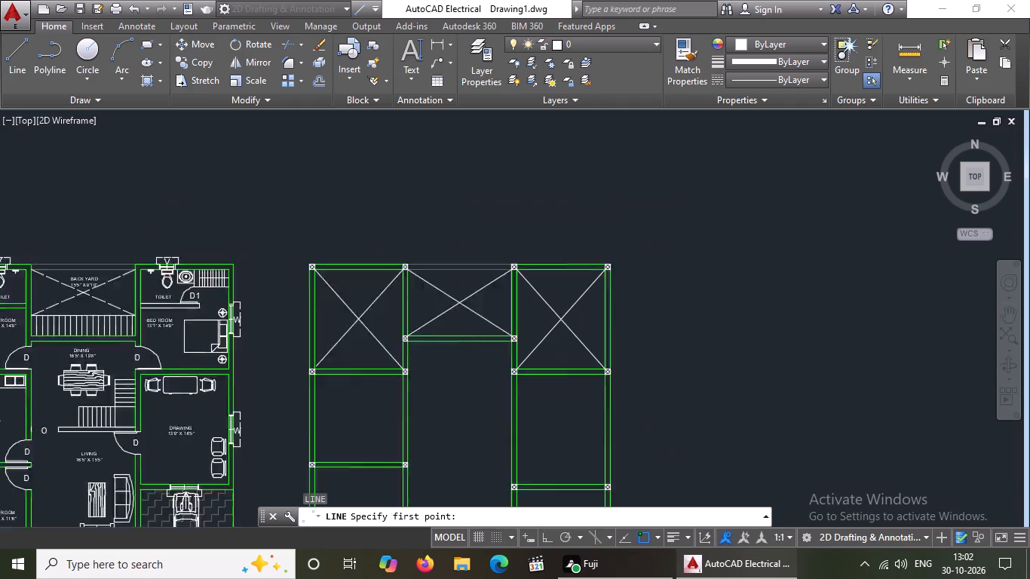
scroll(469, 387, up, 2)
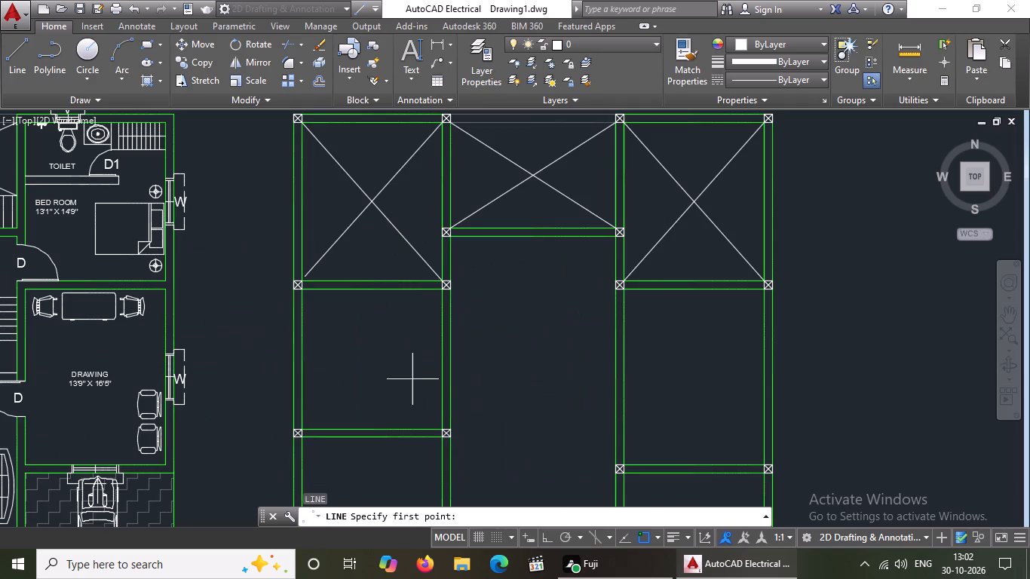
drag(302, 430, 309, 424)
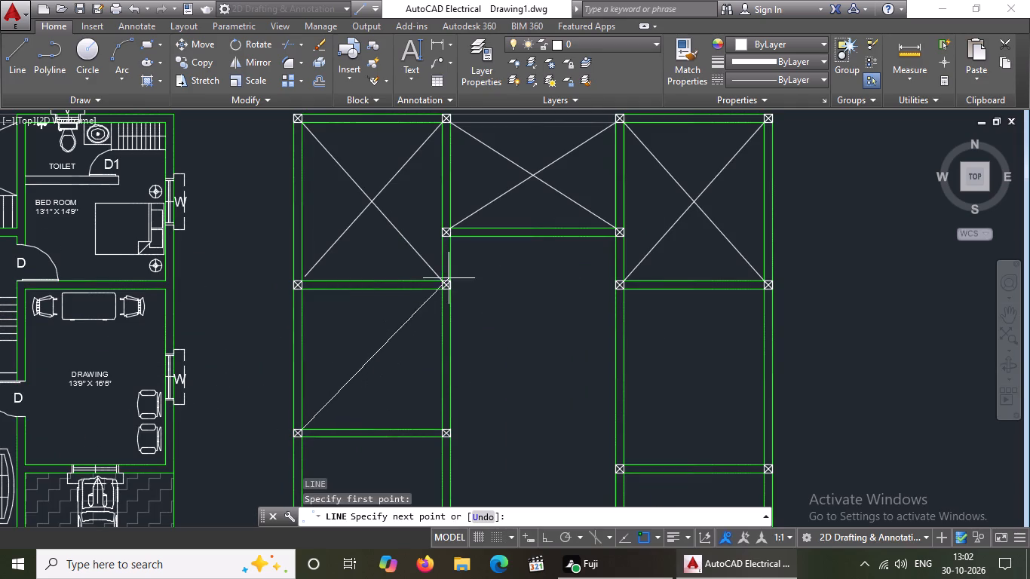
click(443, 290)
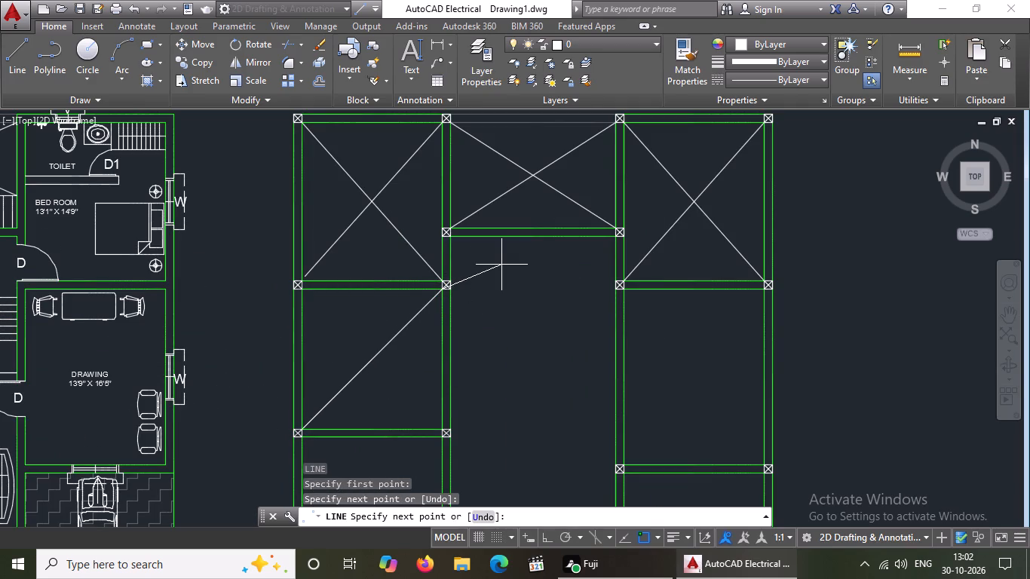
key(Return)
key(l)
key(Return)
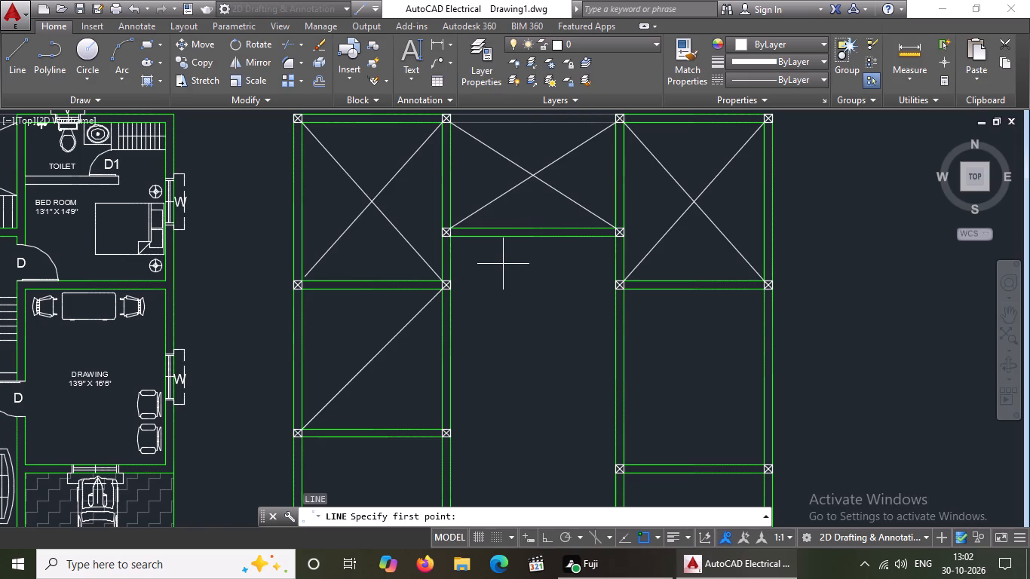
click(298, 289)
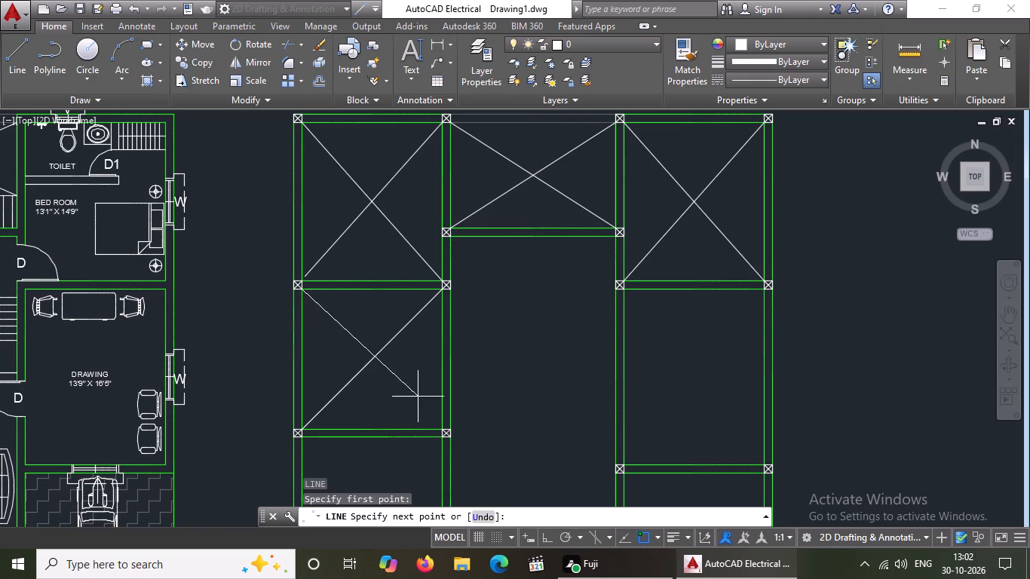
scroll(433, 428, up, 3)
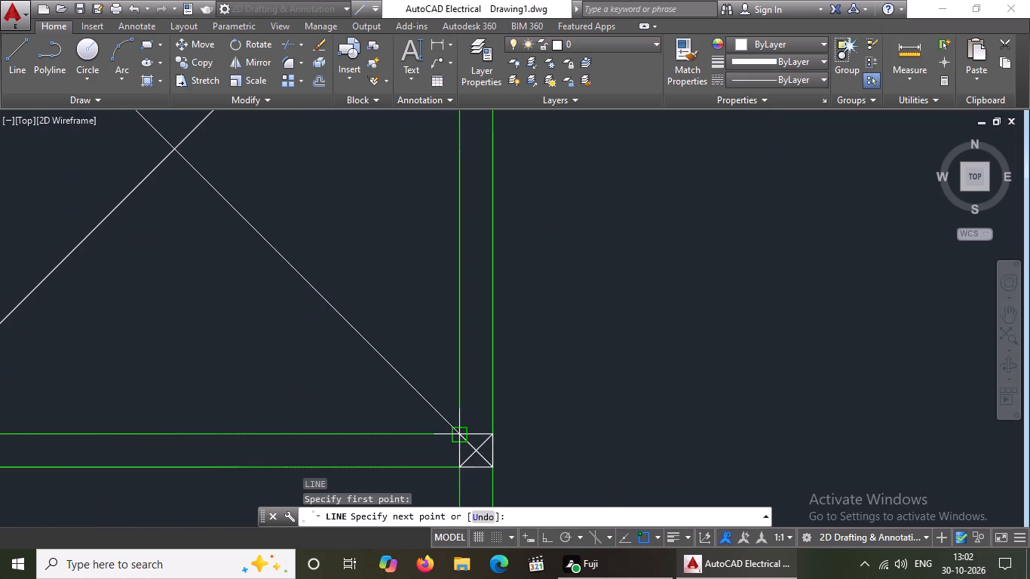
drag(463, 434, 471, 433)
key(Return)
Draw two crossing diagonal lines between opposite inner corners of the southwest room.
key(l)
key(Return)
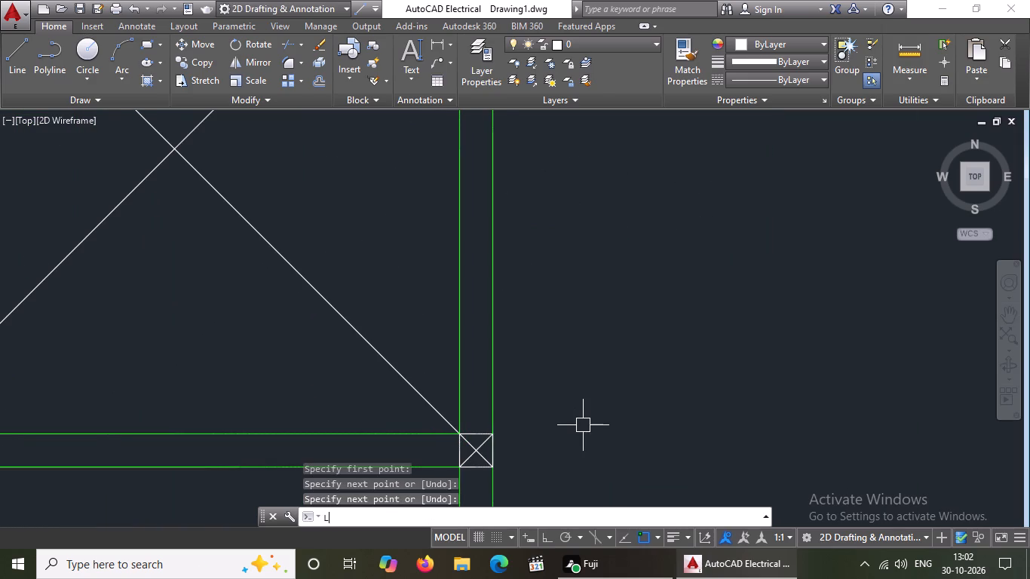
scroll(458, 322, down, 4)
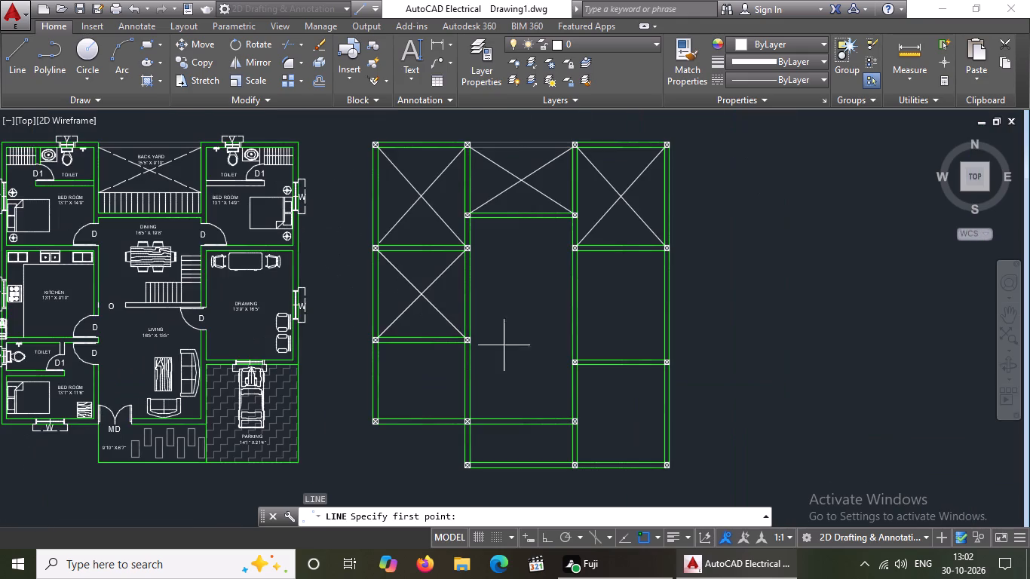
scroll(399, 403, up, 2)
drag(345, 446, 382, 427)
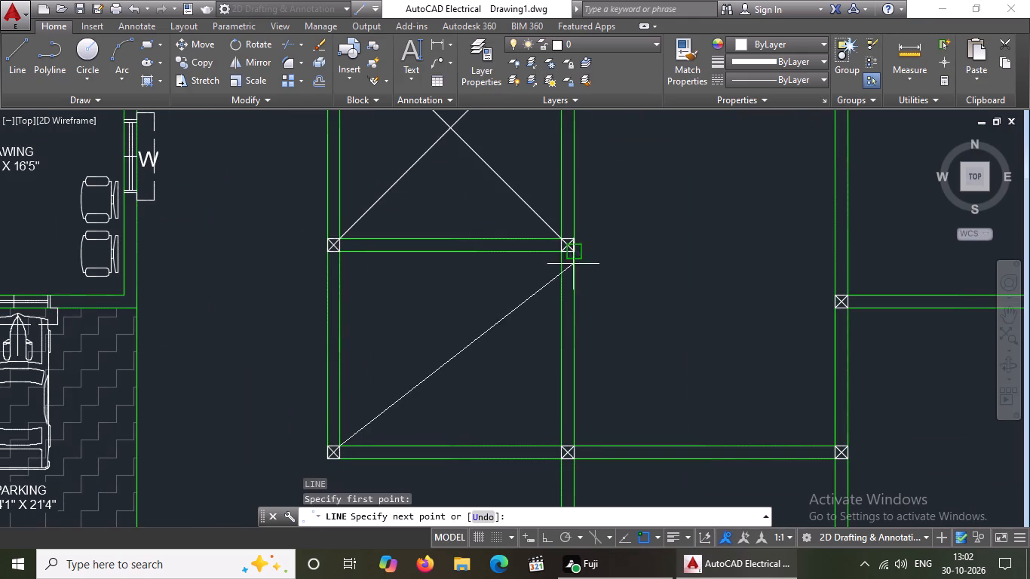
click(556, 253)
key(Return)
key(l)
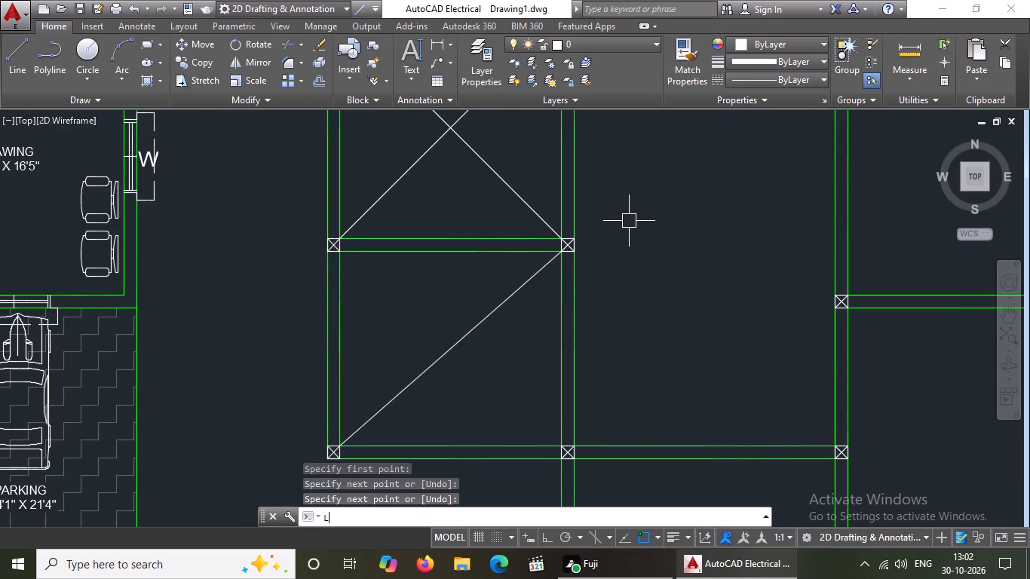
key(Return)
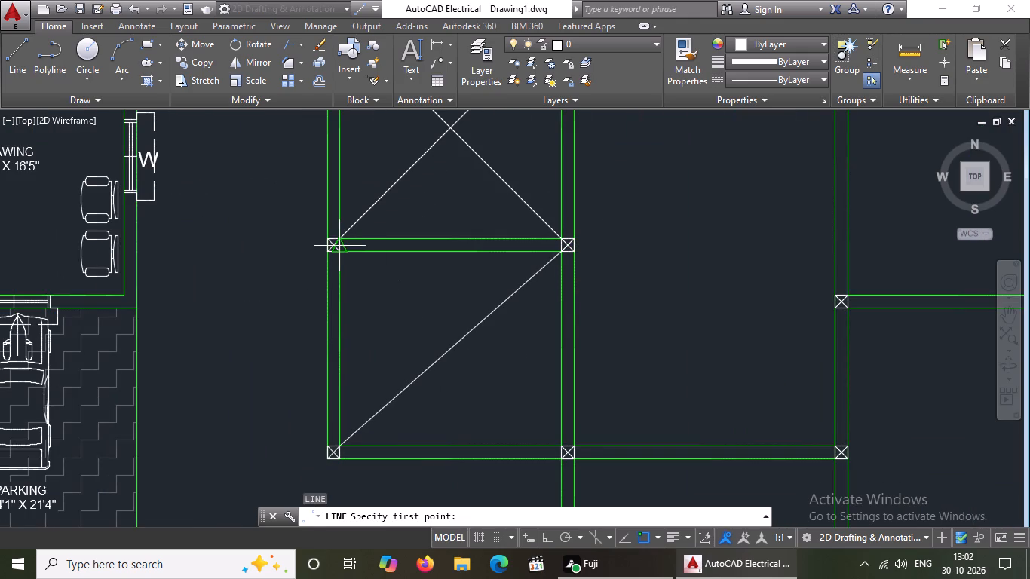
click(343, 255)
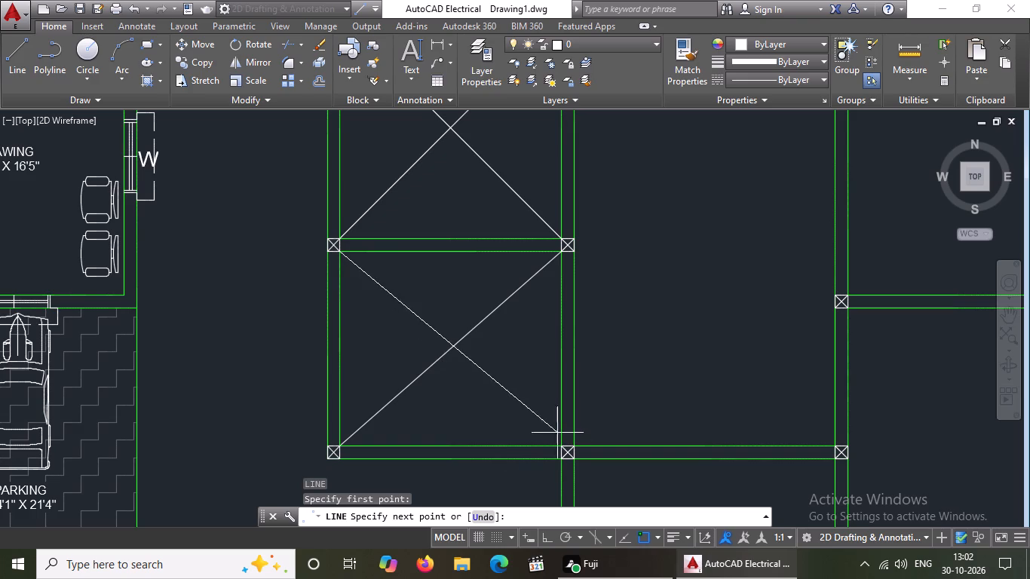
click(560, 444)
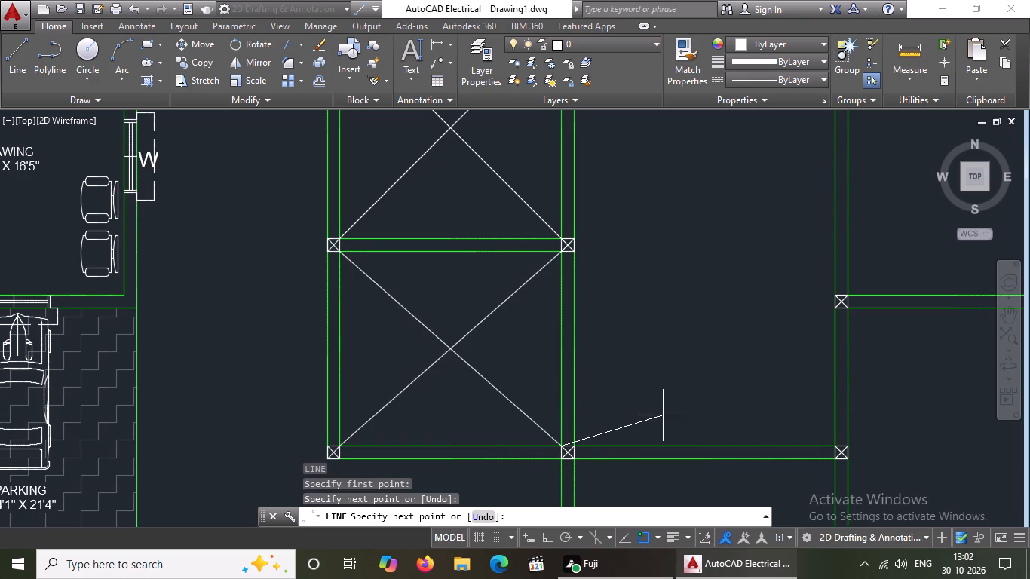
key(Return)
Draw two crossing diagonal lines between opposite inner corners of the middle room on the east side, the drawing room area.
key(l)
key(Return)
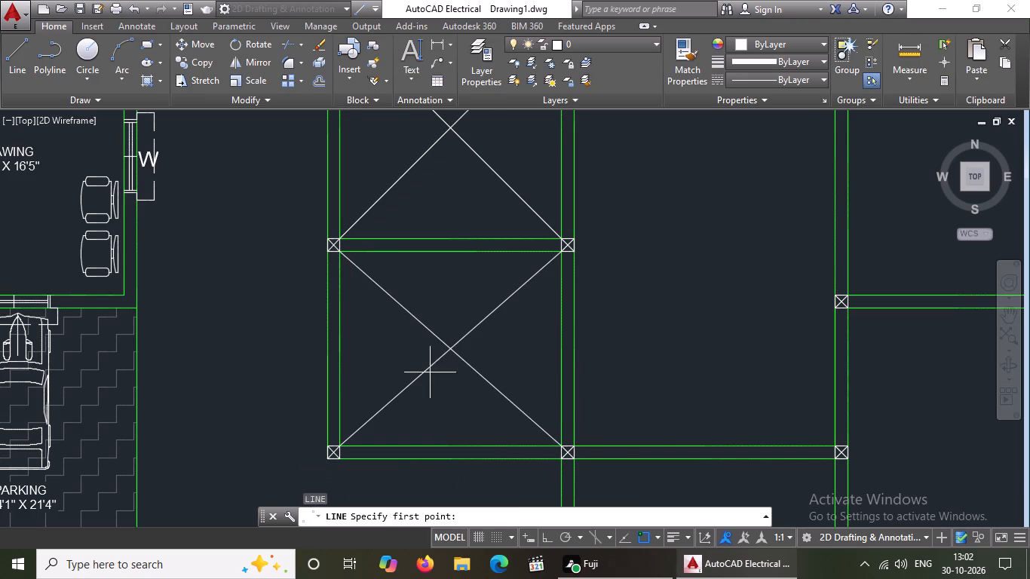
scroll(430, 364, down, 3)
scroll(519, 362, up, 1)
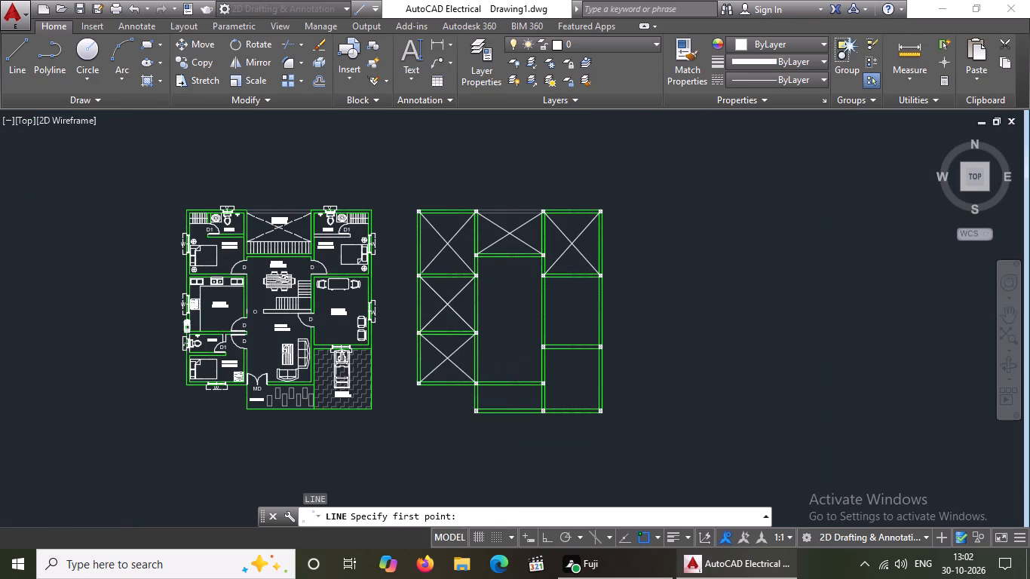
scroll(605, 264, up, 2)
click(494, 170)
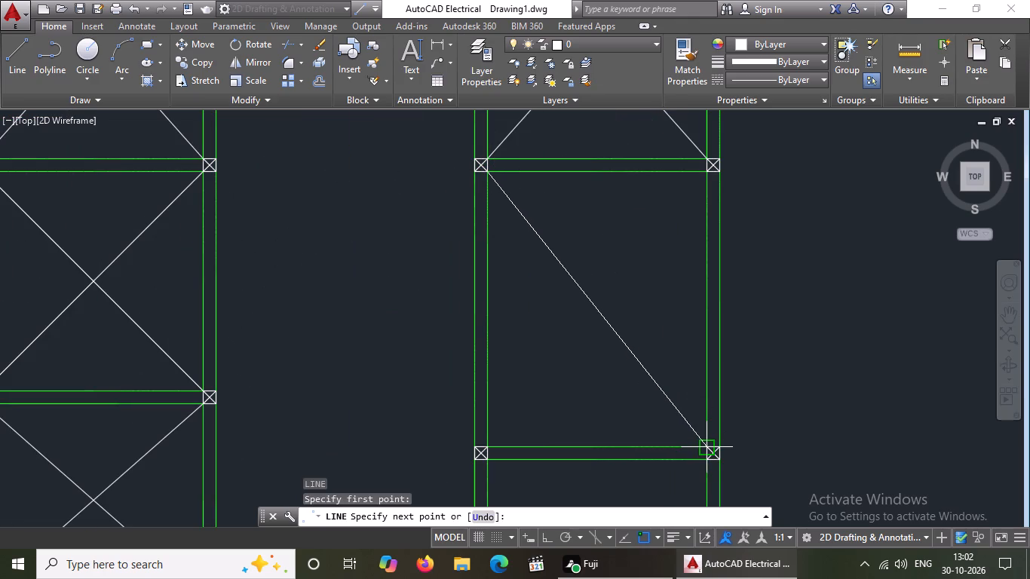
drag(706, 449, 737, 452)
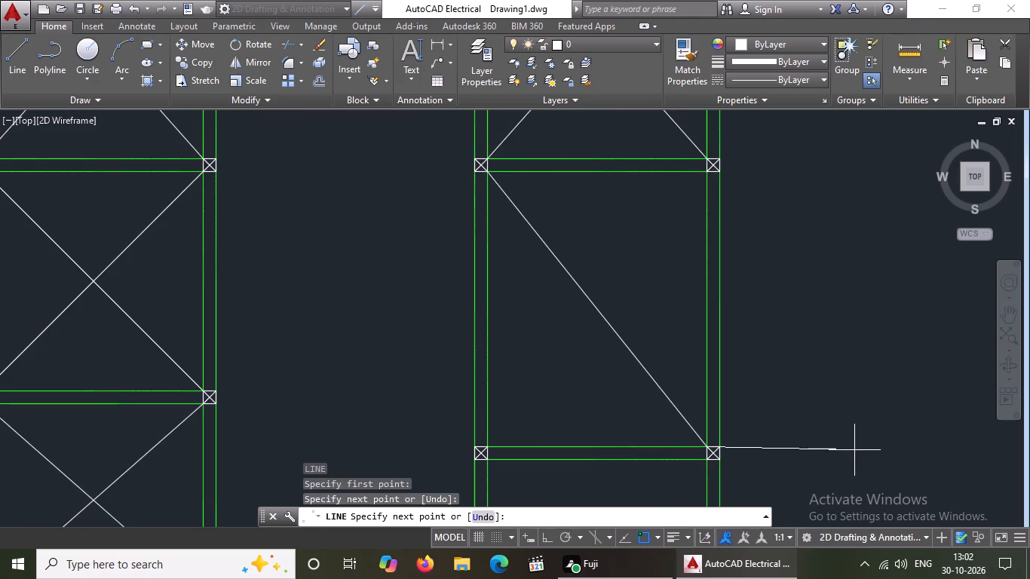
key(Return)
key(l)
key(Return)
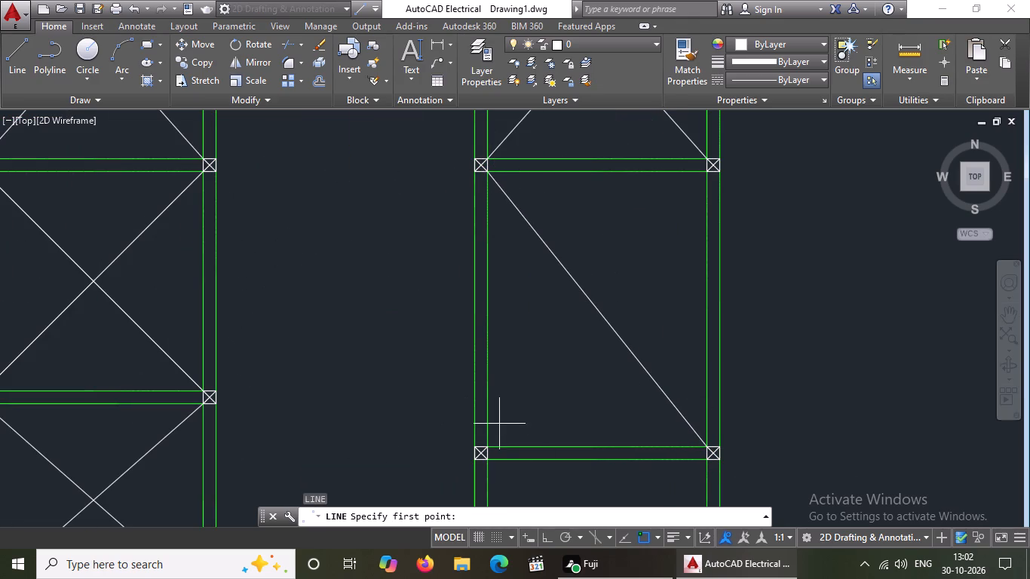
click(486, 448)
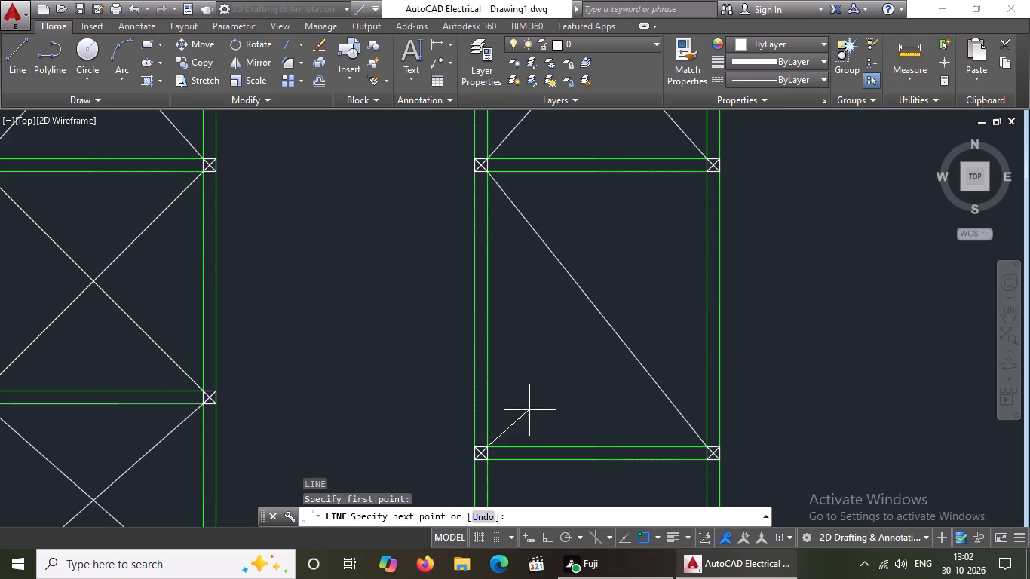
scroll(721, 173, up, 3)
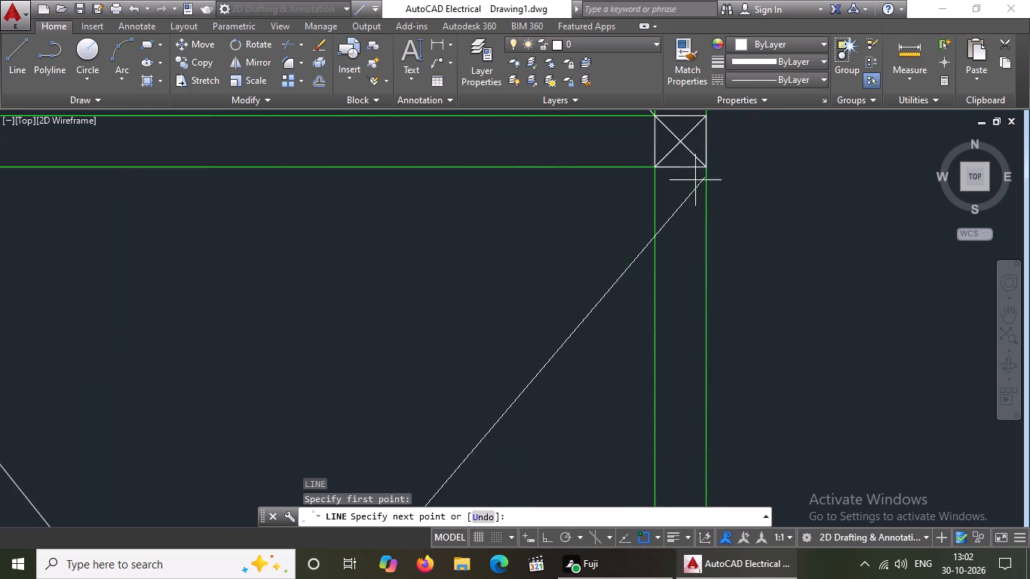
drag(658, 167, 720, 155)
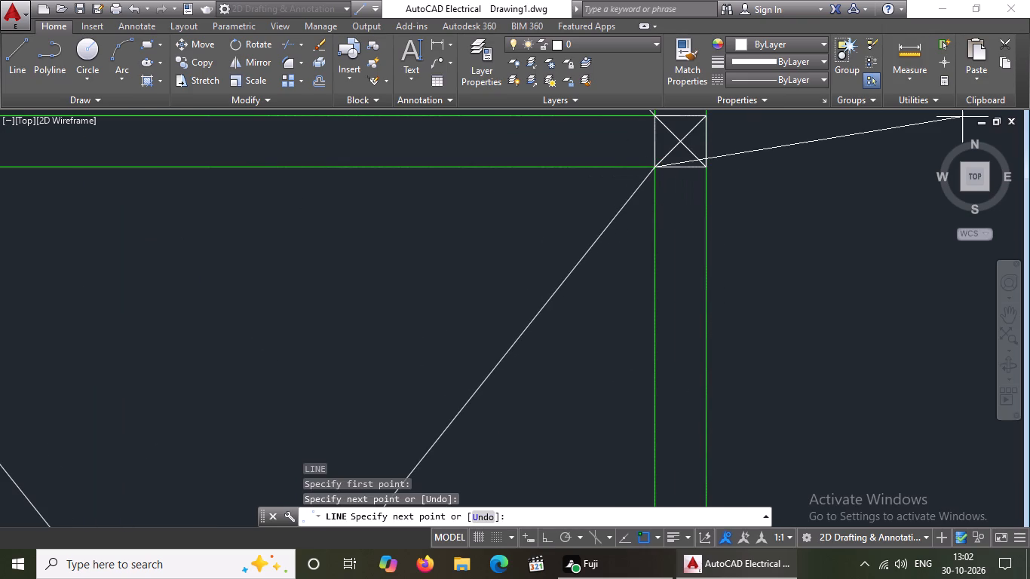
key(Return)
Draw two crossing diagonal lines between opposite inner corners of the southeast bay, the parking area.
key(l)
key(Return)
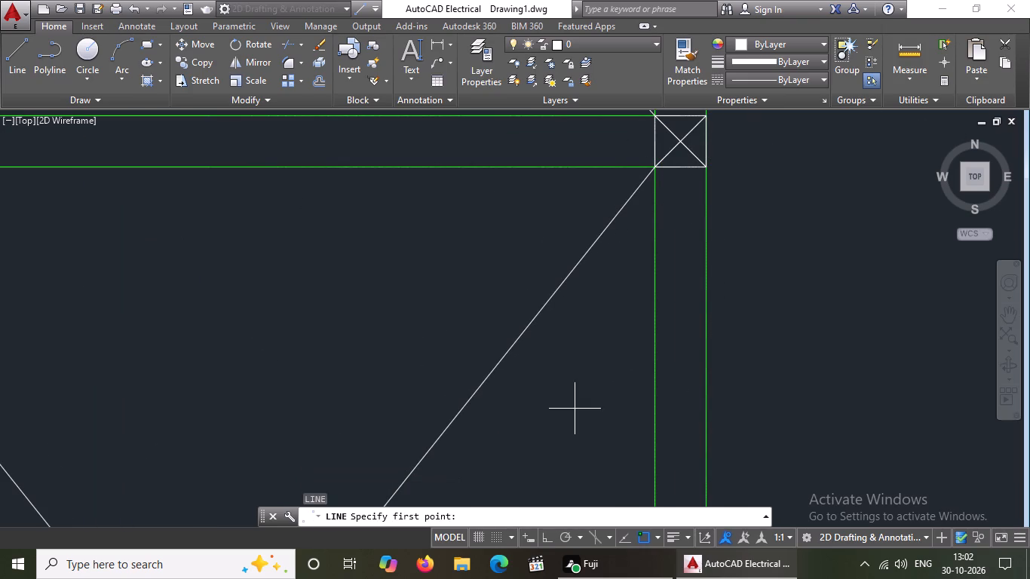
scroll(762, 240, down, 7)
scroll(738, 366, up, 2)
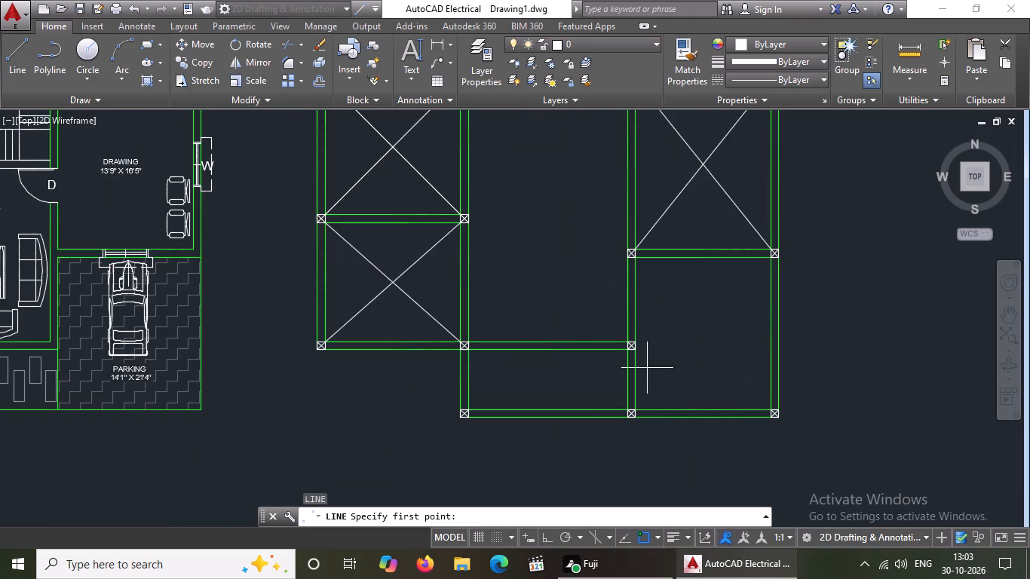
scroll(646, 402, up, 2)
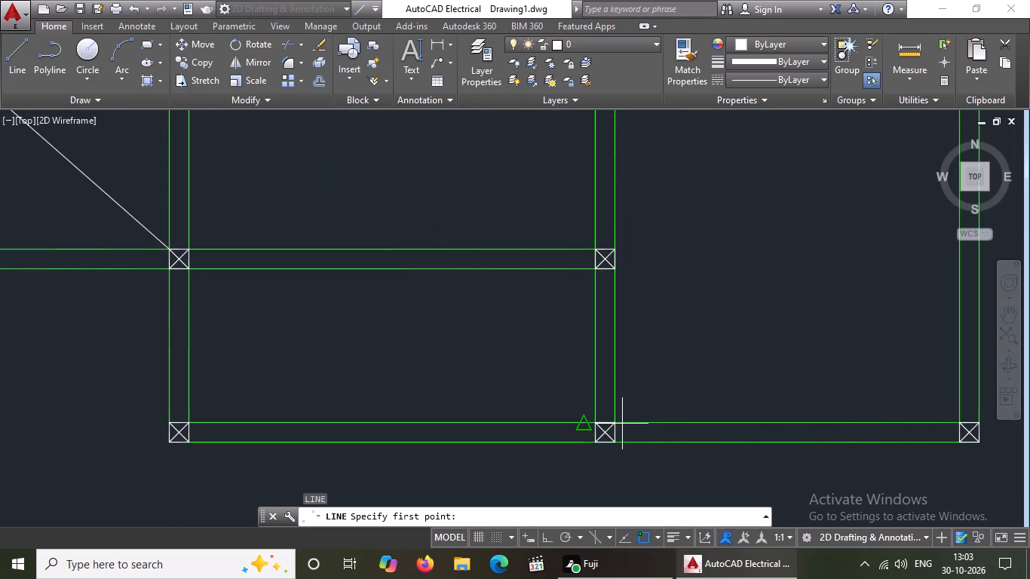
click(613, 422)
scroll(650, 362, down, 3)
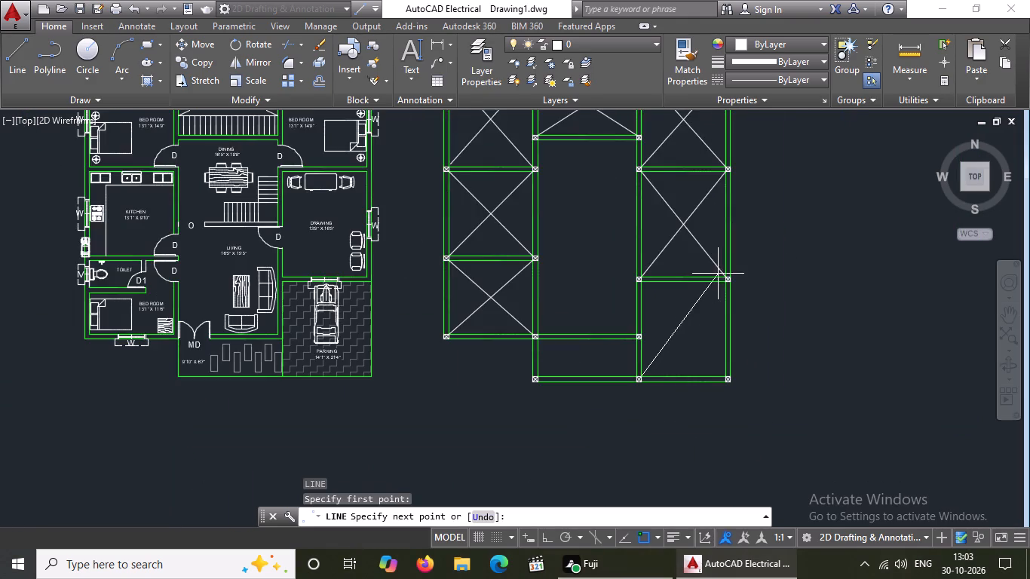
scroll(721, 272, up, 5)
click(738, 327)
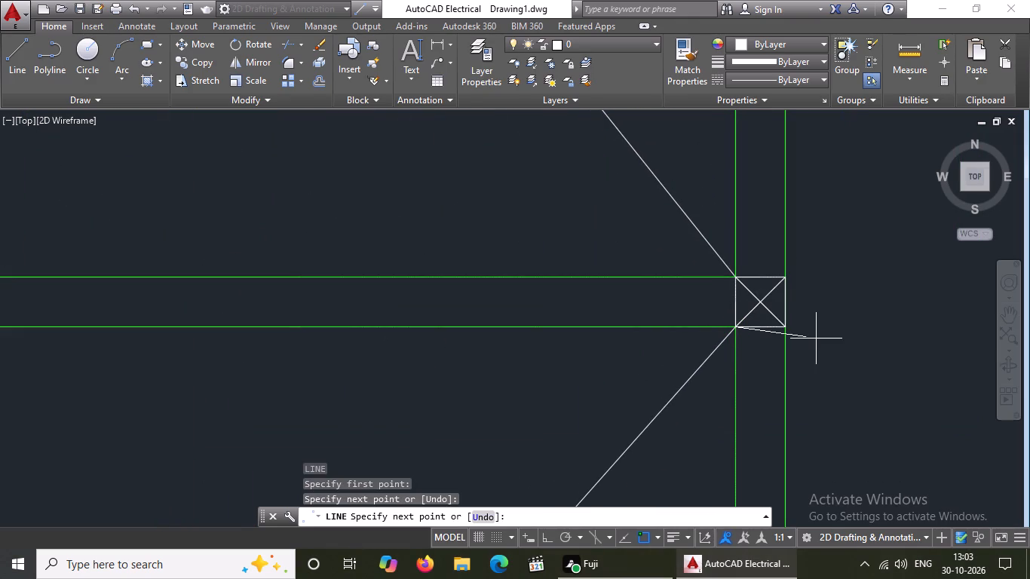
key(Return)
key(l)
key(Return)
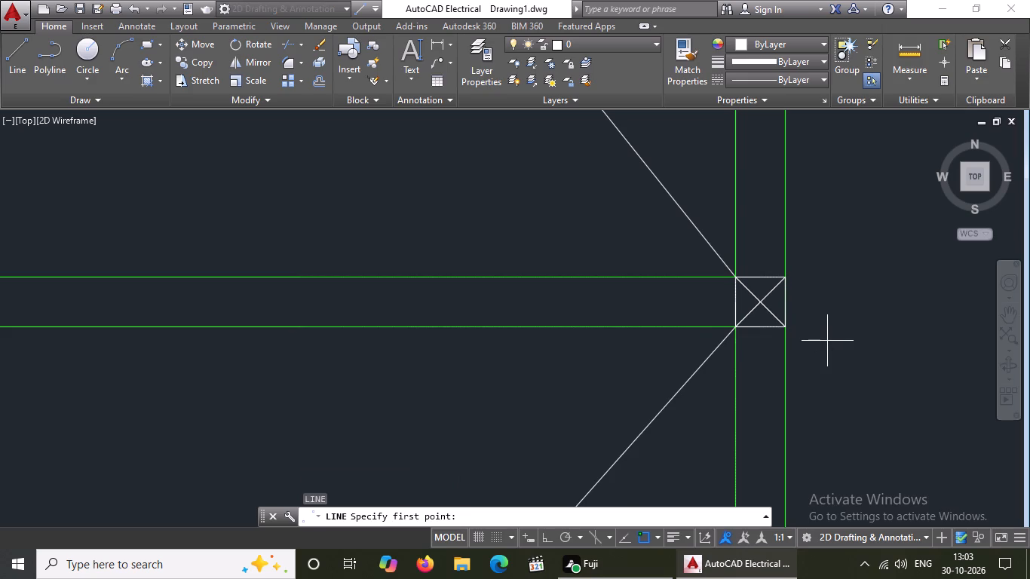
scroll(773, 305, down, 4)
scroll(632, 309, up, 3)
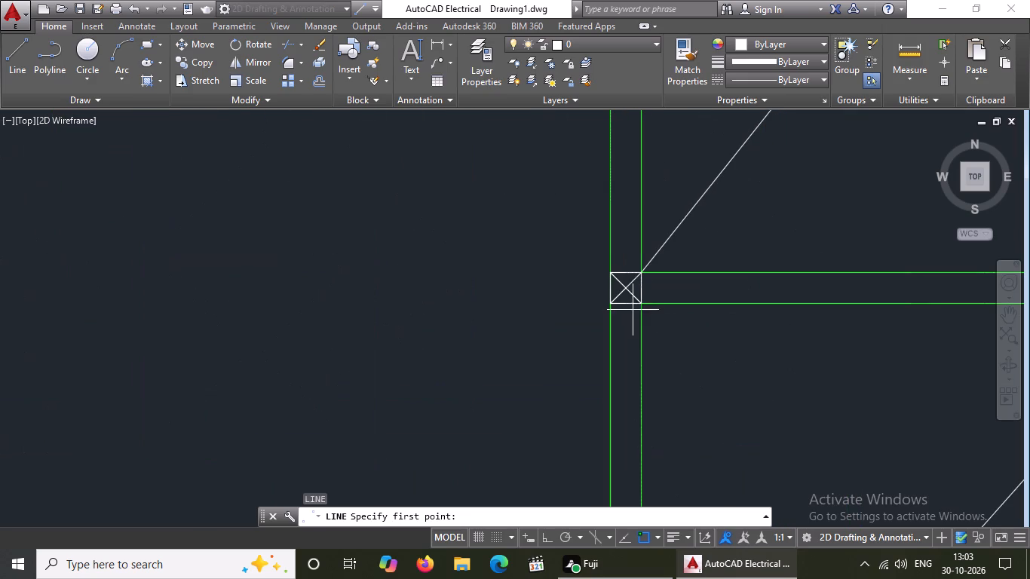
click(636, 302)
scroll(686, 301, down, 4)
scroll(781, 409, up, 3)
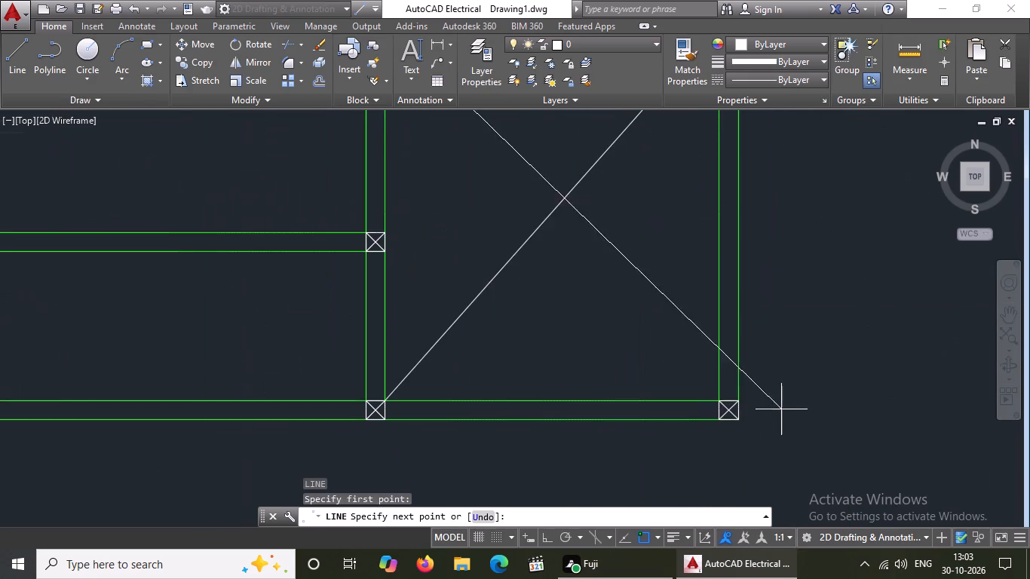
click(720, 404)
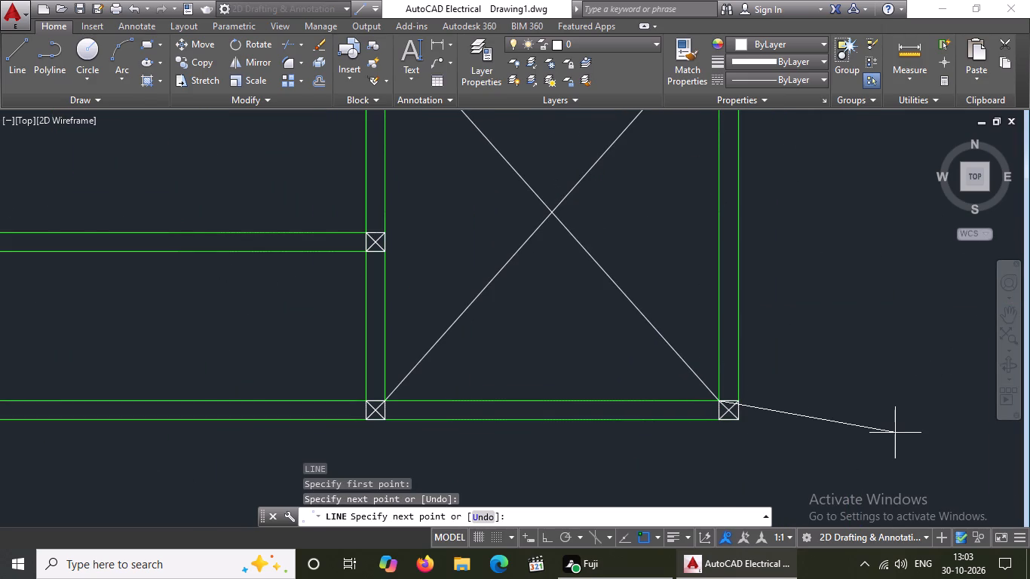
key(Return)
Draw two crossing diagonal lines between opposite inner corners of the narrow middle bay on the south side, the entrance area.
key(l)
key(Return)
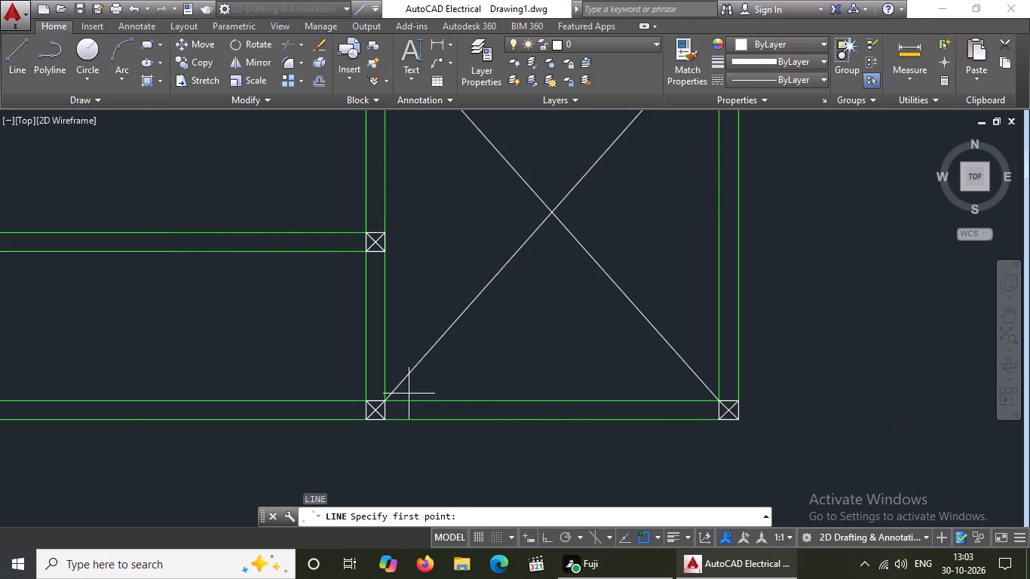
scroll(409, 393, down, 2)
scroll(254, 381, up, 2)
drag(216, 418, 222, 415)
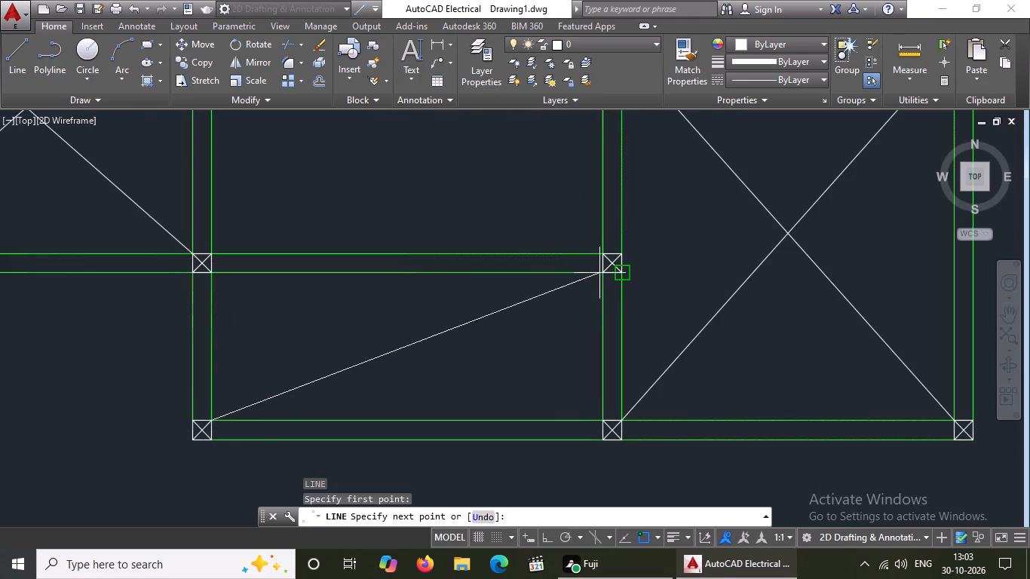
click(606, 271)
key(Return)
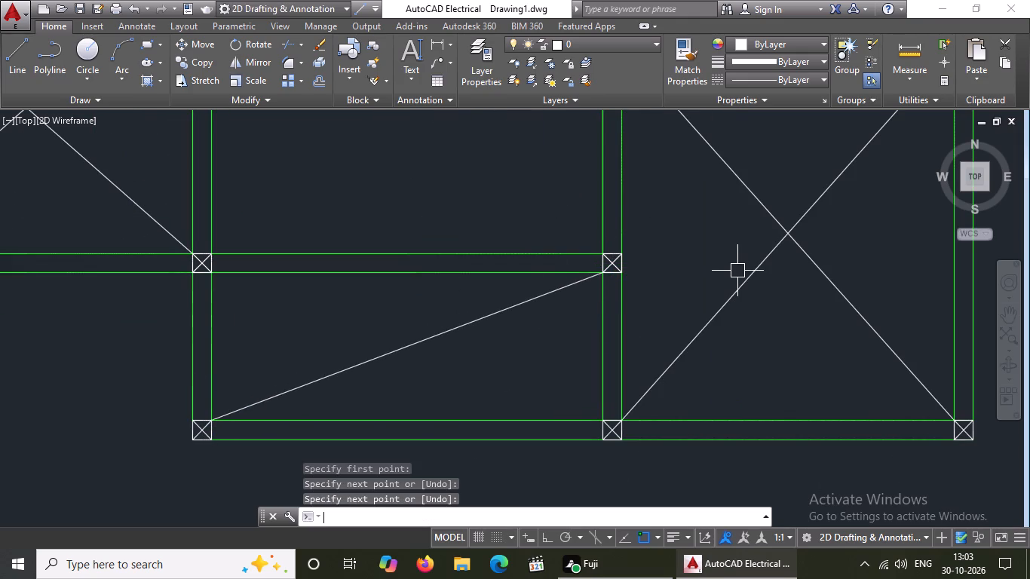
key(l)
key(Return)
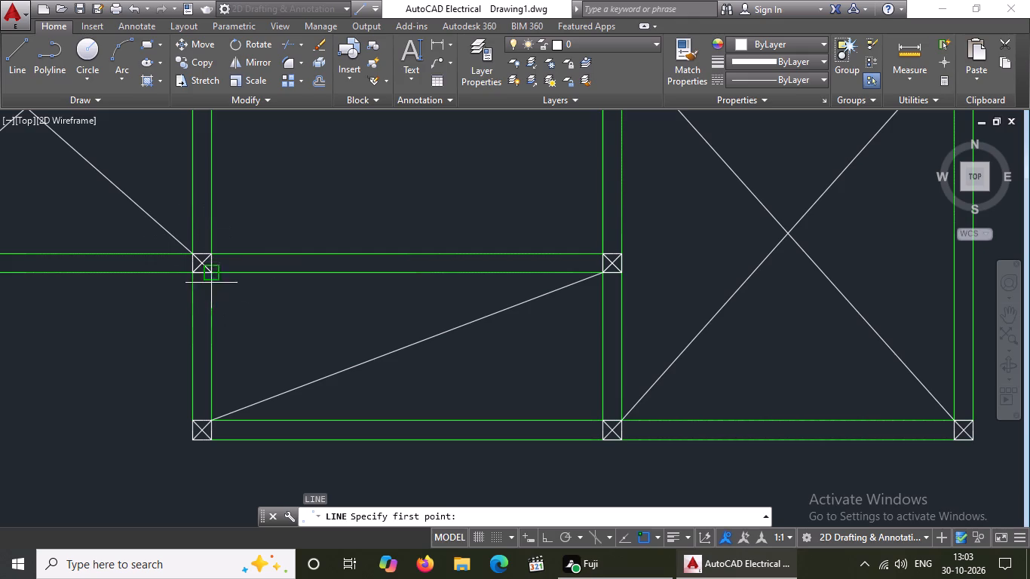
drag(216, 277, 225, 288)
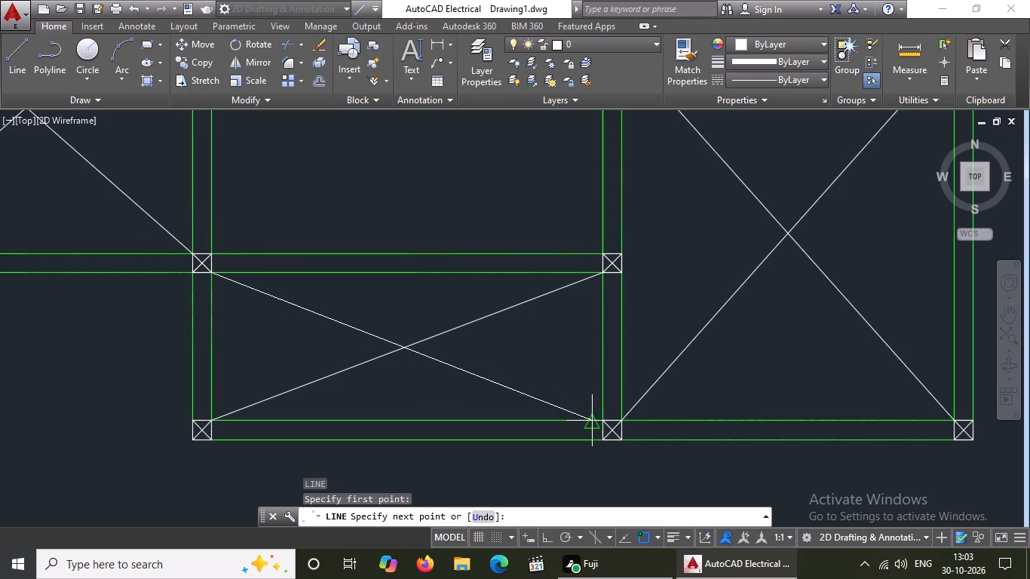
click(605, 421)
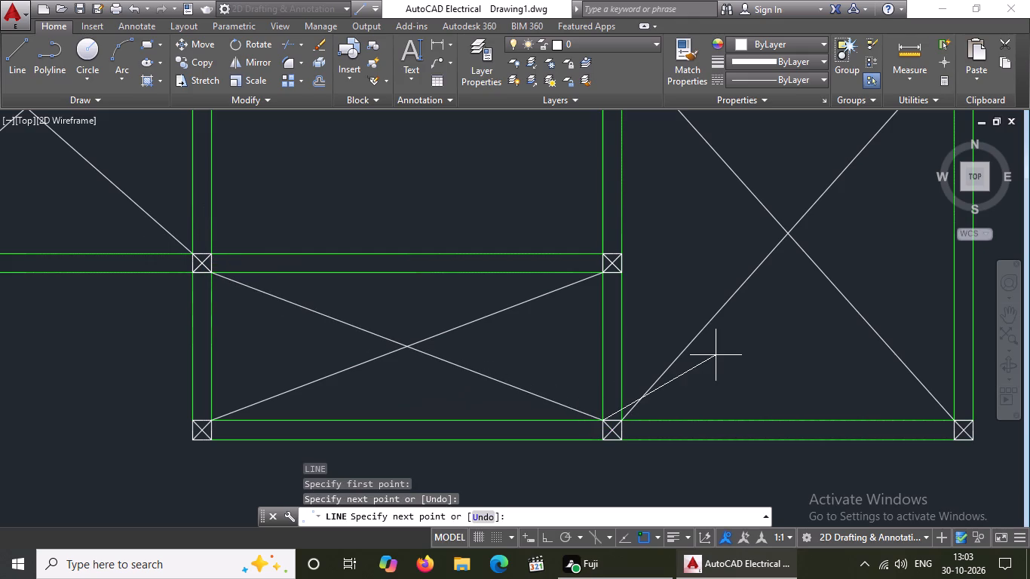
key(Return)
Draw two crossing diagonal lines between opposite inner corners of the large central hall, the living and dining area.
key(l)
key(Return)
scroll(713, 358, down, 2)
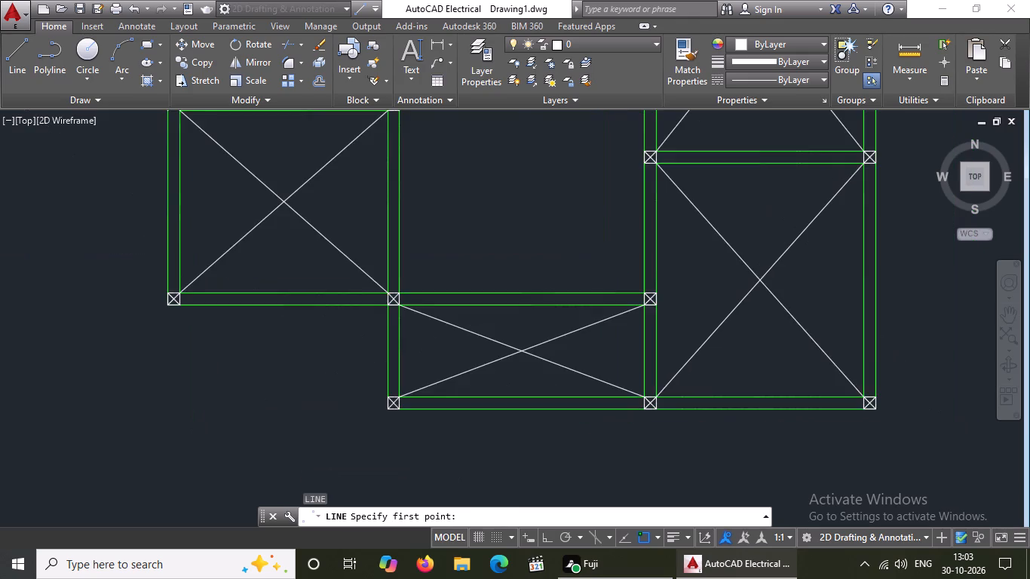
scroll(713, 358, down, 2)
middle_drag(716, 345, 611, 409)
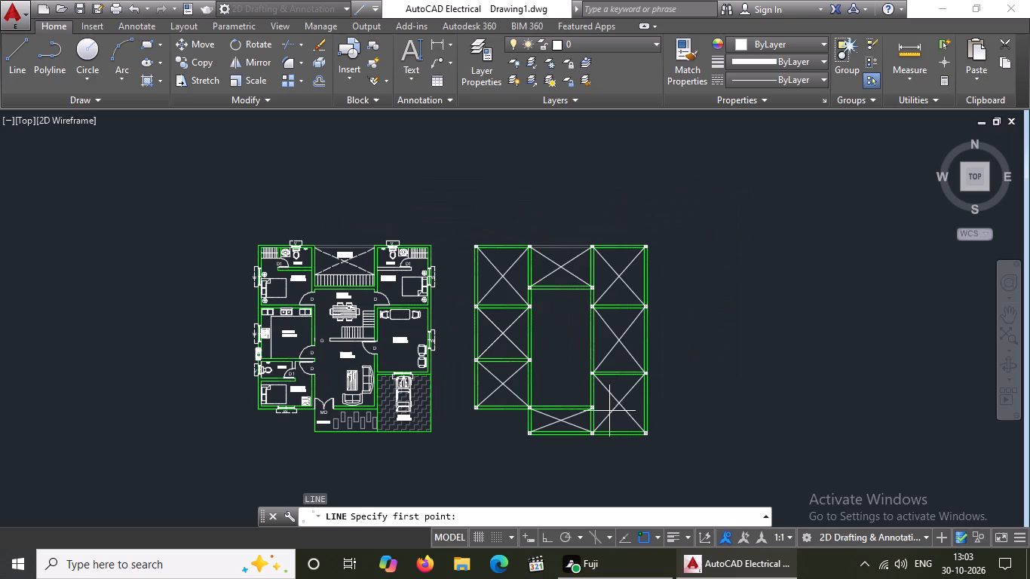
scroll(538, 411, up, 2)
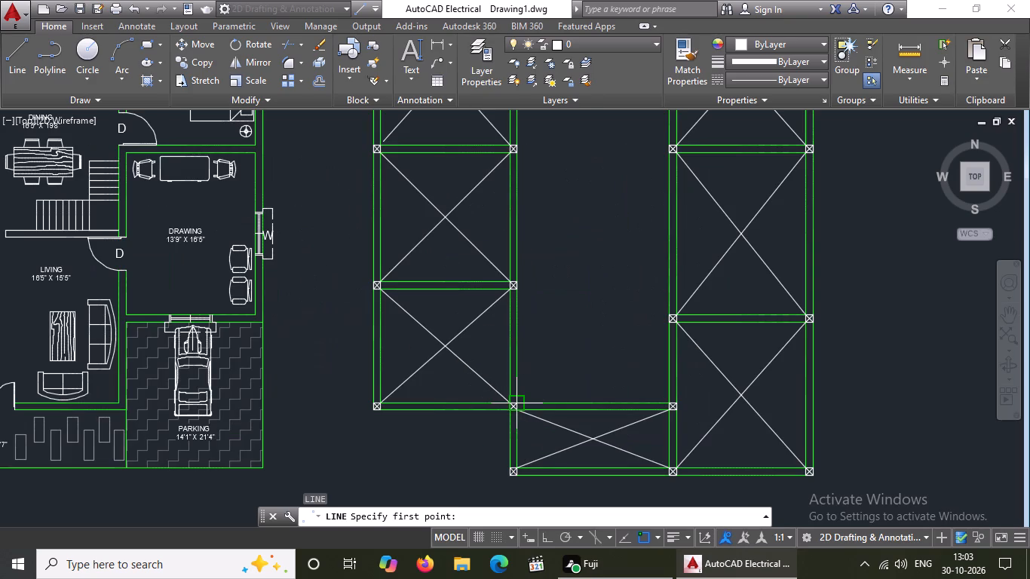
click(513, 400)
scroll(569, 296, down, 2)
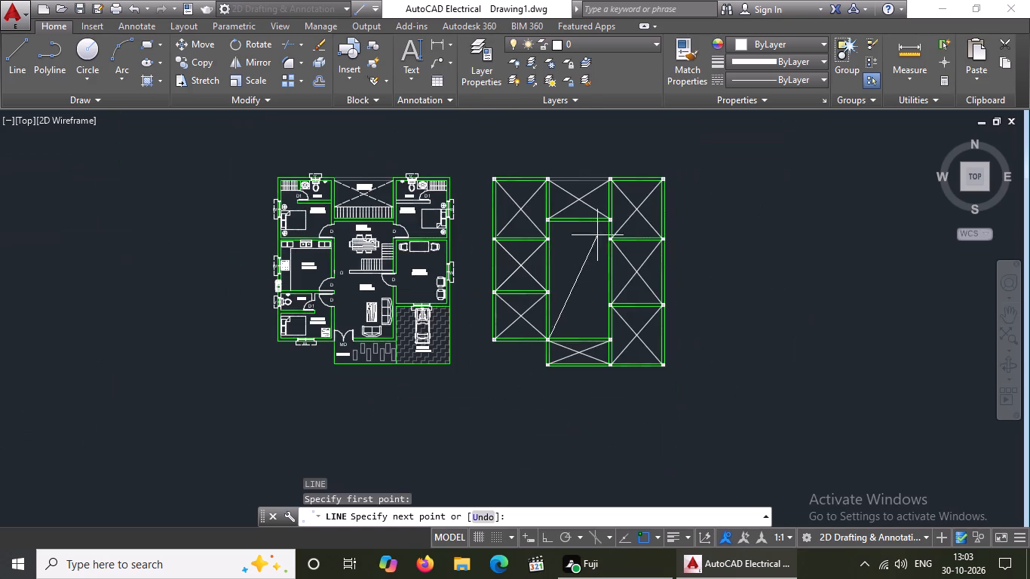
scroll(607, 226, up, 5)
click(610, 179)
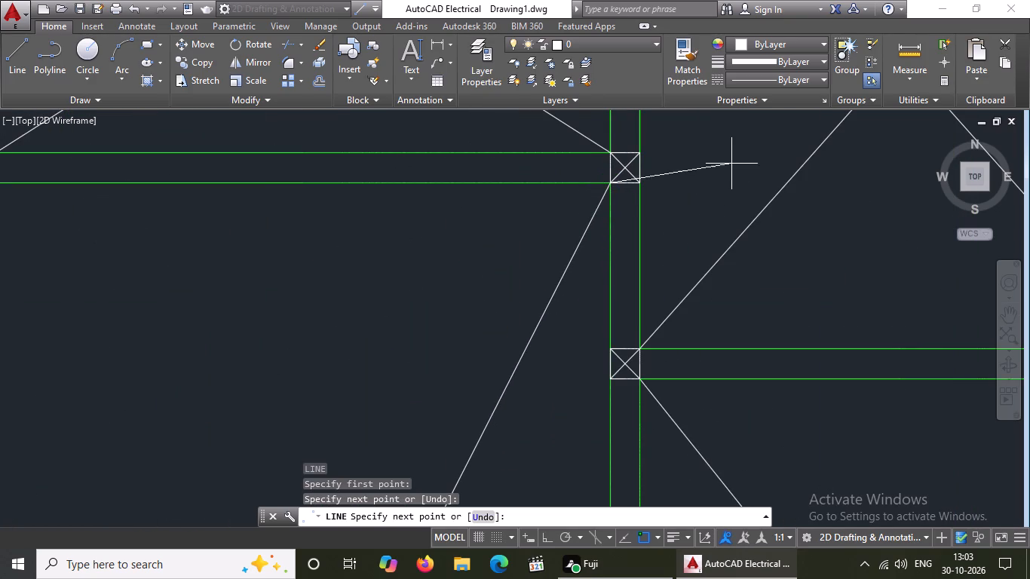
key(Return)
key(l)
key(Return)
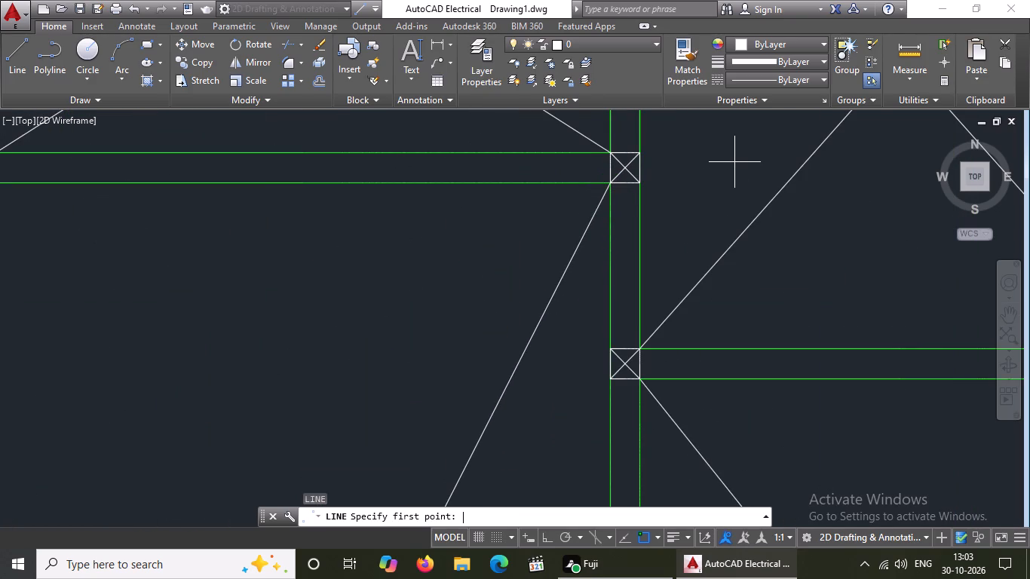
scroll(680, 162, down, 4)
scroll(608, 169, up, 3)
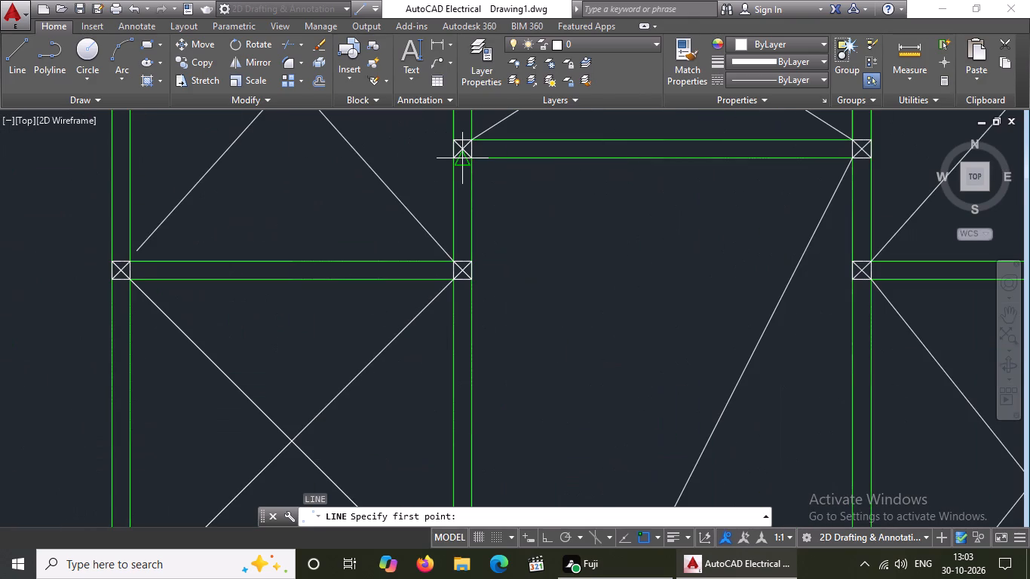
click(472, 158)
scroll(553, 262, down, 3)
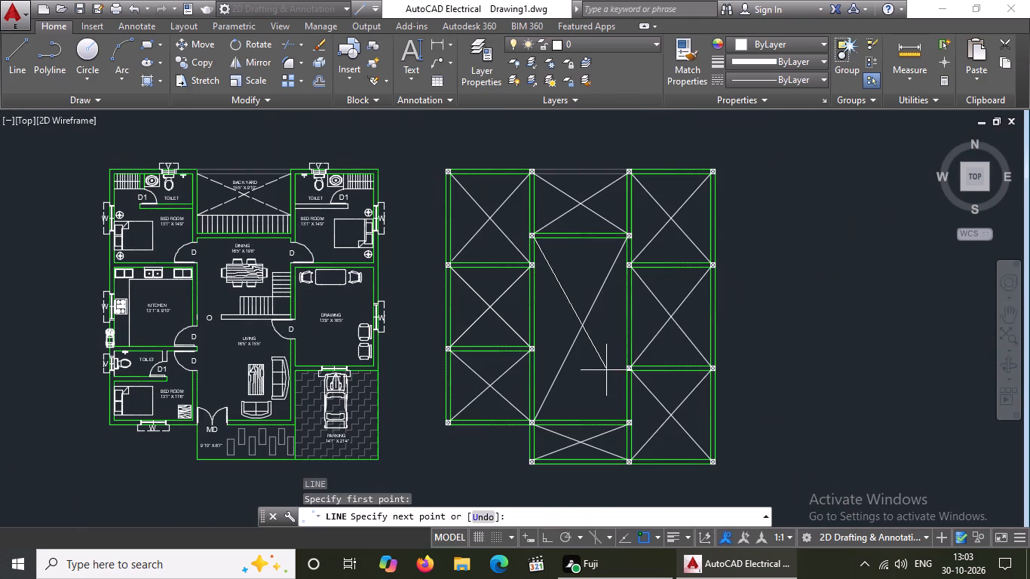
scroll(630, 421, up, 3)
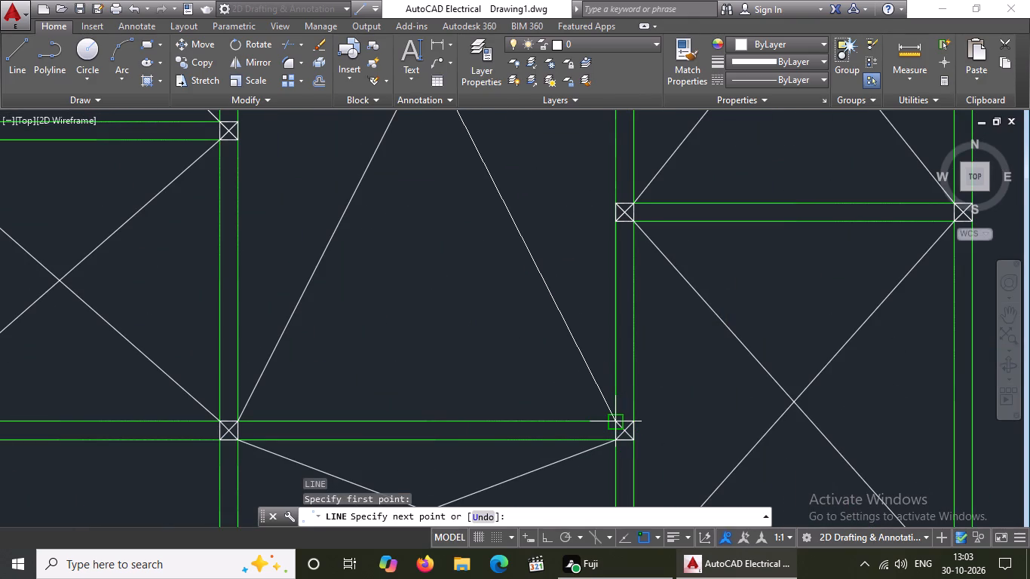
click(615, 424)
key(Return)
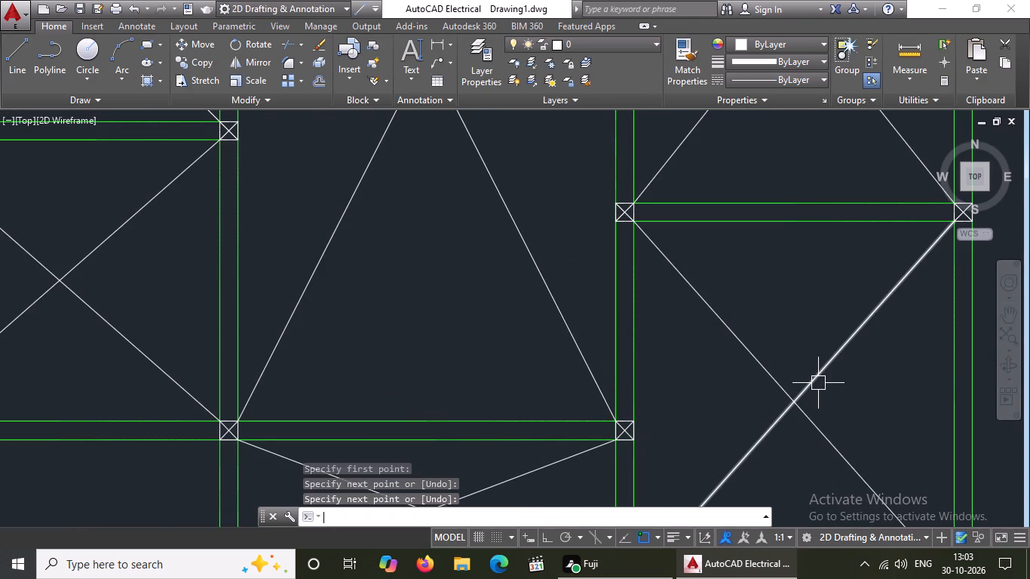
Offset the north and east edges of the northwest corner column outward twice each at 5" spacing.
scroll(554, 300, down, 3)
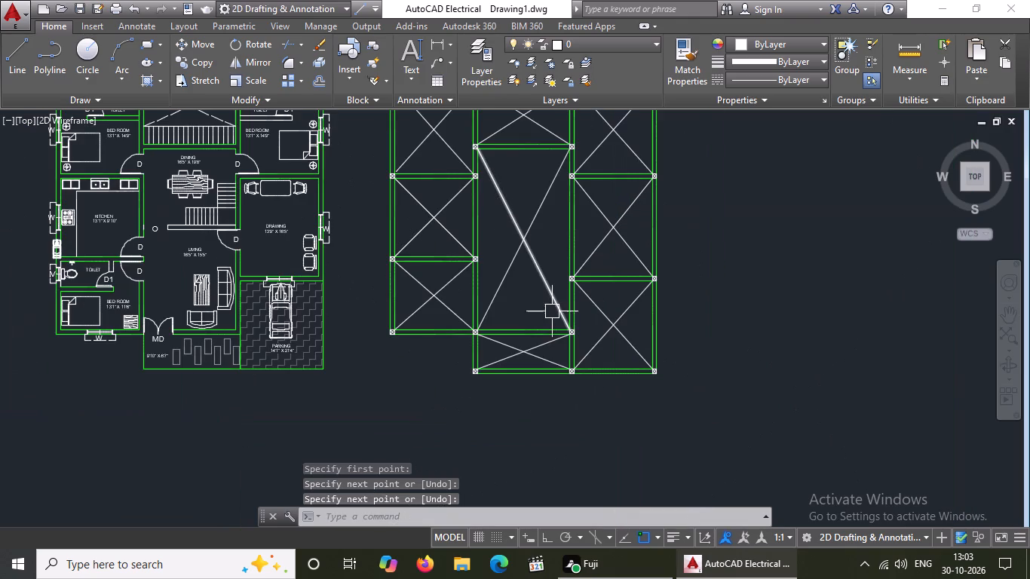
scroll(552, 317, down, 2)
key(o)
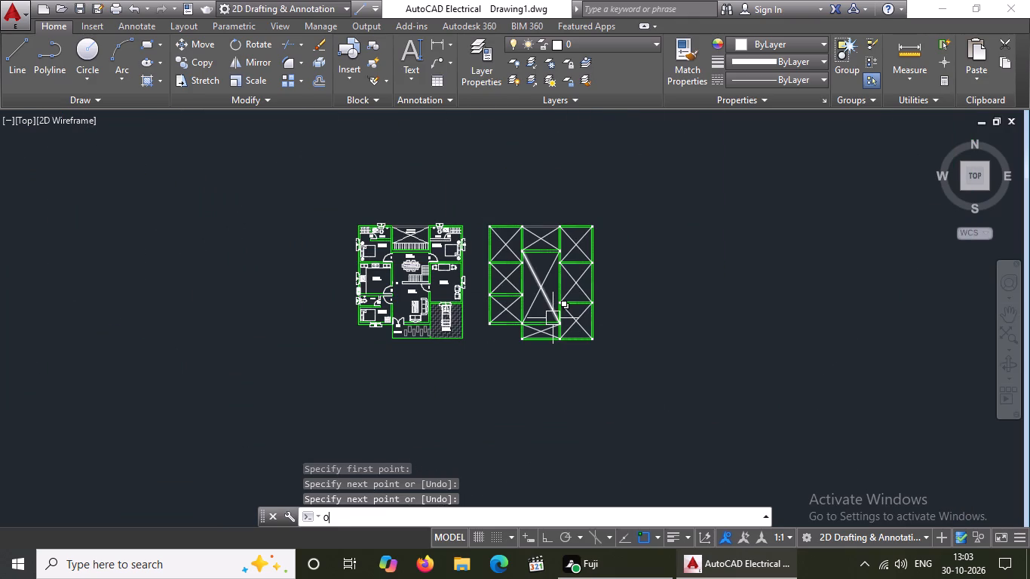
key(Return)
key(5)
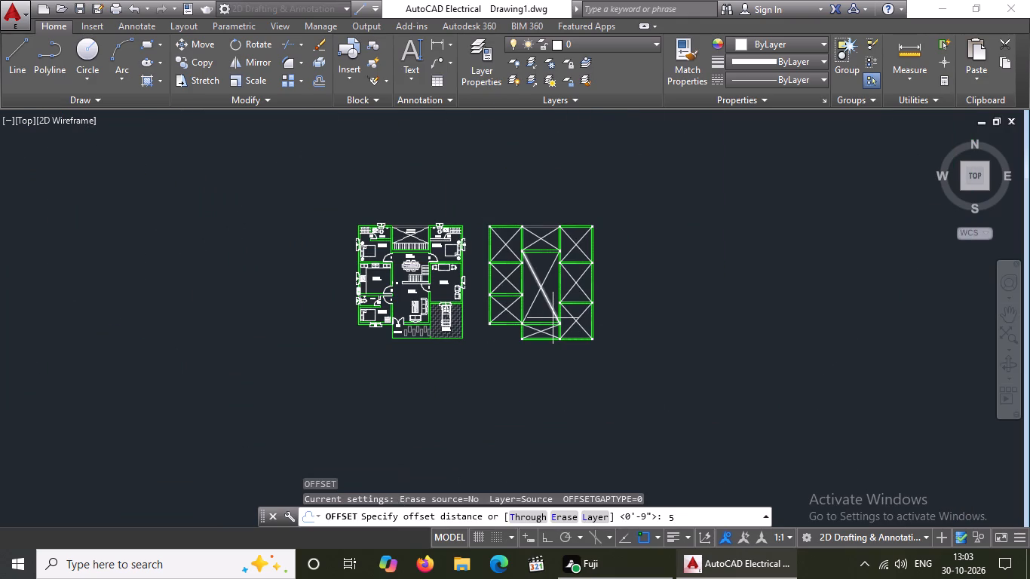
key(shift+quotedbl)
key(Return)
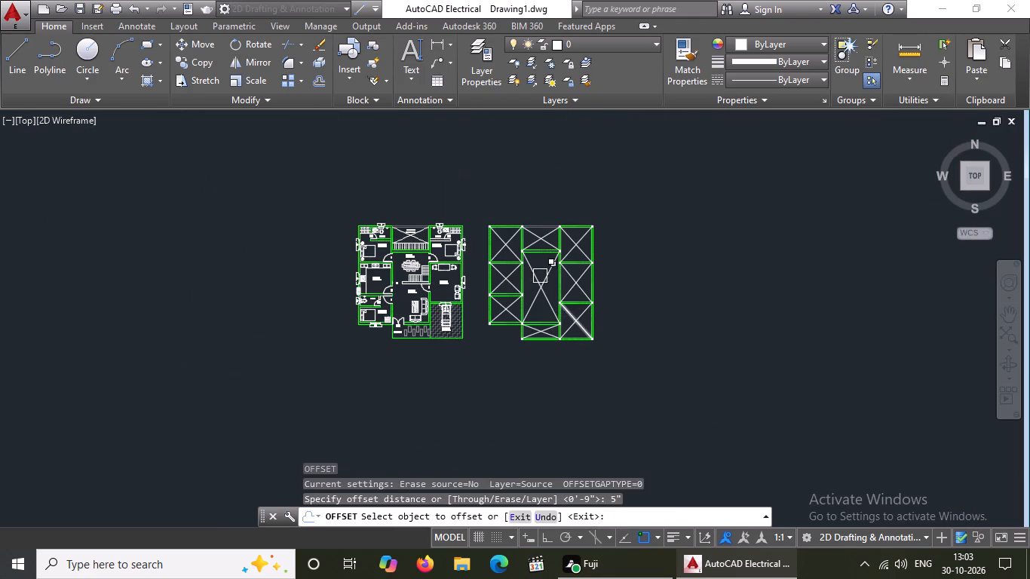
scroll(489, 238, up, 6)
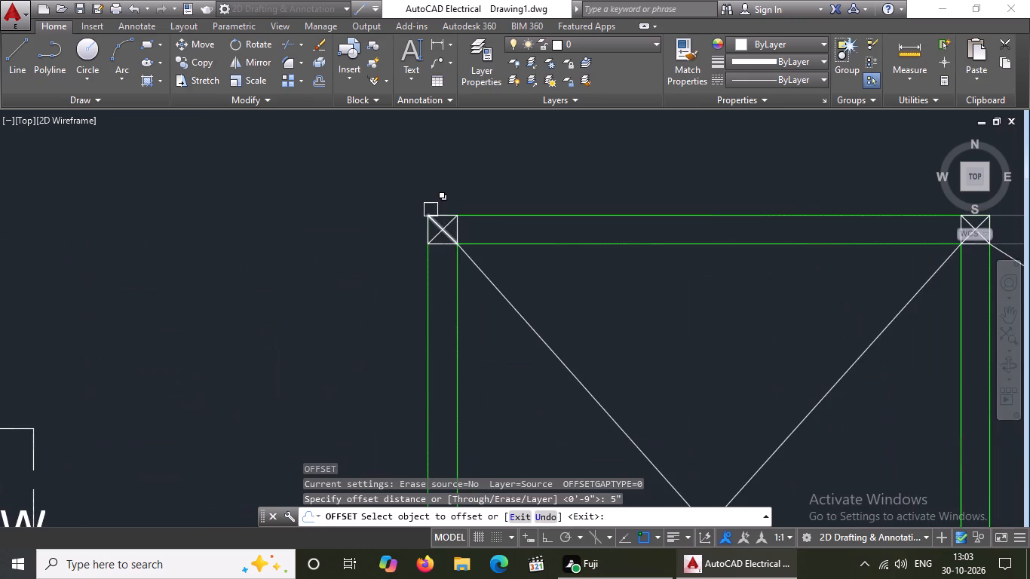
scroll(431, 213, up, 2)
click(449, 216)
click(452, 186)
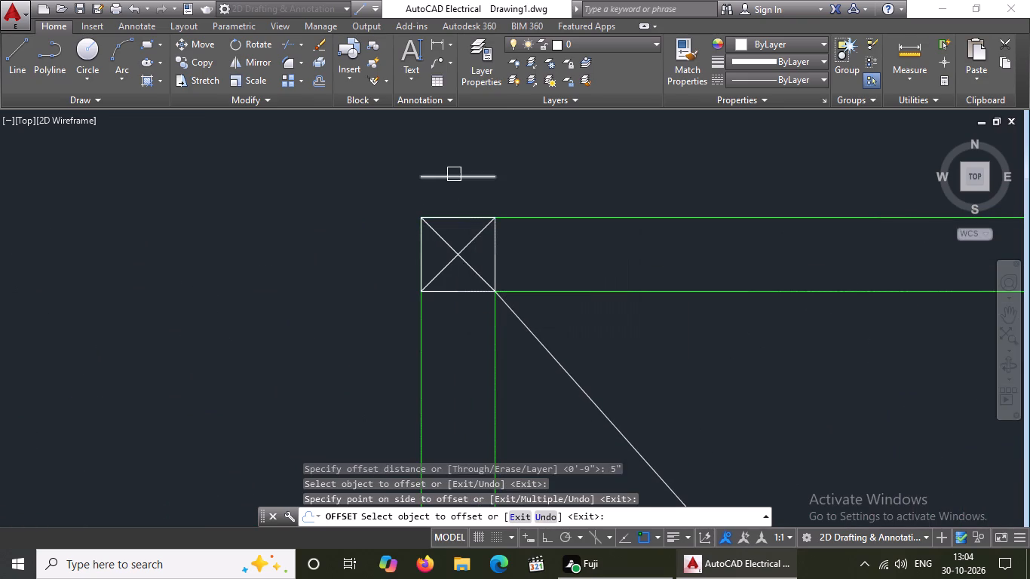
drag(454, 173, 455, 164)
click(460, 142)
drag(490, 259, 503, 258)
click(538, 258)
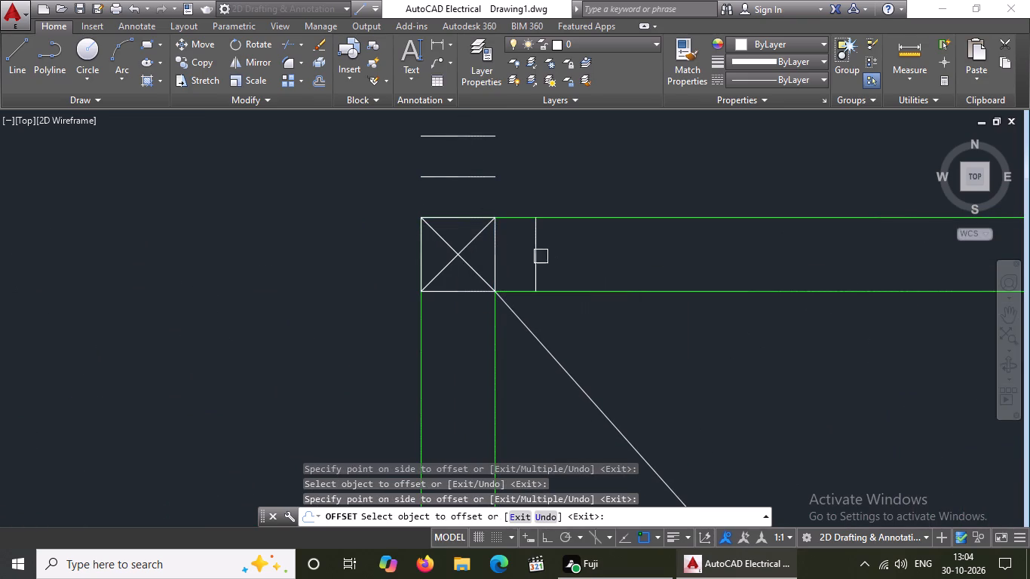
drag(531, 259, 585, 262)
click(618, 265)
Offset the west and south edges of the northwest corner column outward twice each at 5" spacing.
click(422, 260)
click(315, 262)
click(377, 238)
drag(306, 256, 337, 271)
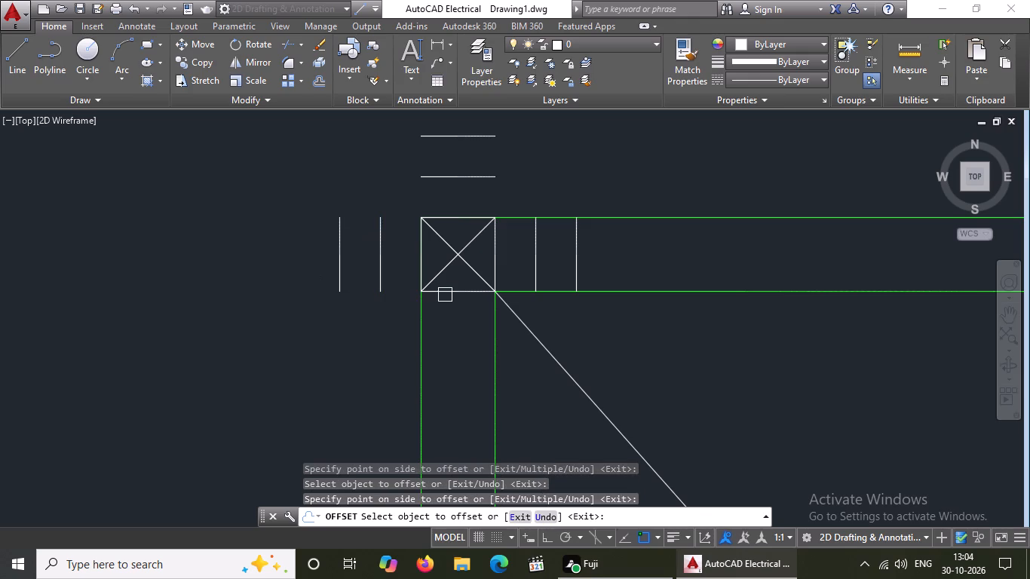
click(446, 295)
click(440, 347)
click(463, 329)
drag(457, 387, 458, 377)
Offset the south edge of the second column from the west on the north wall outward twice at 5" spacing.
scroll(449, 269, down, 3)
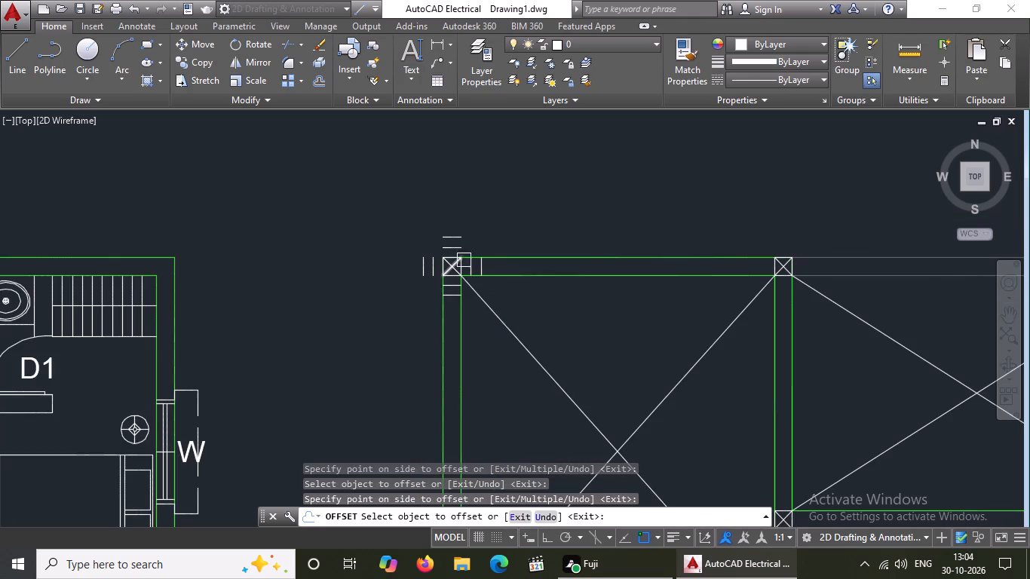
scroll(797, 289, up, 2)
click(756, 256)
click(745, 322)
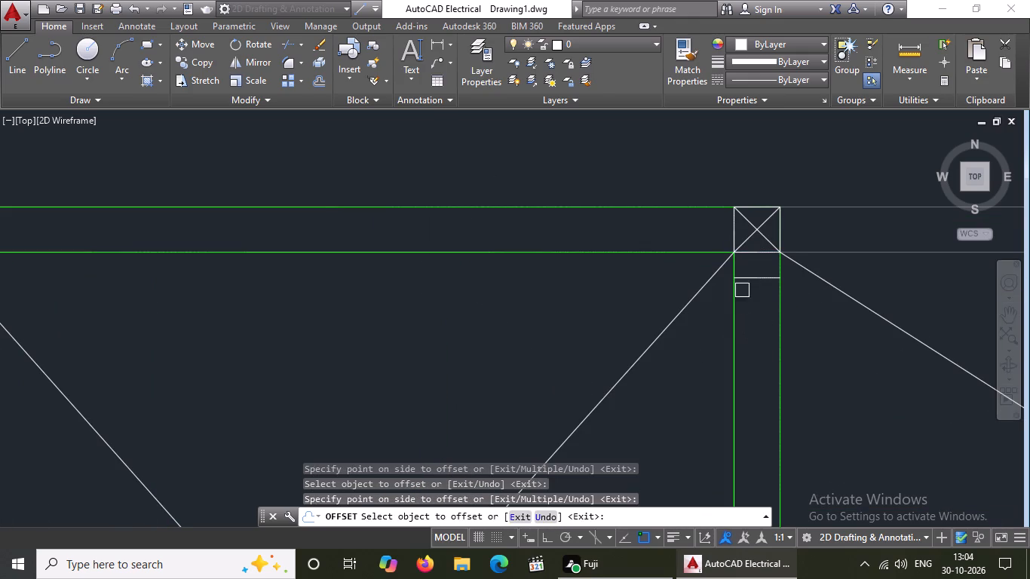
click(748, 275)
click(766, 363)
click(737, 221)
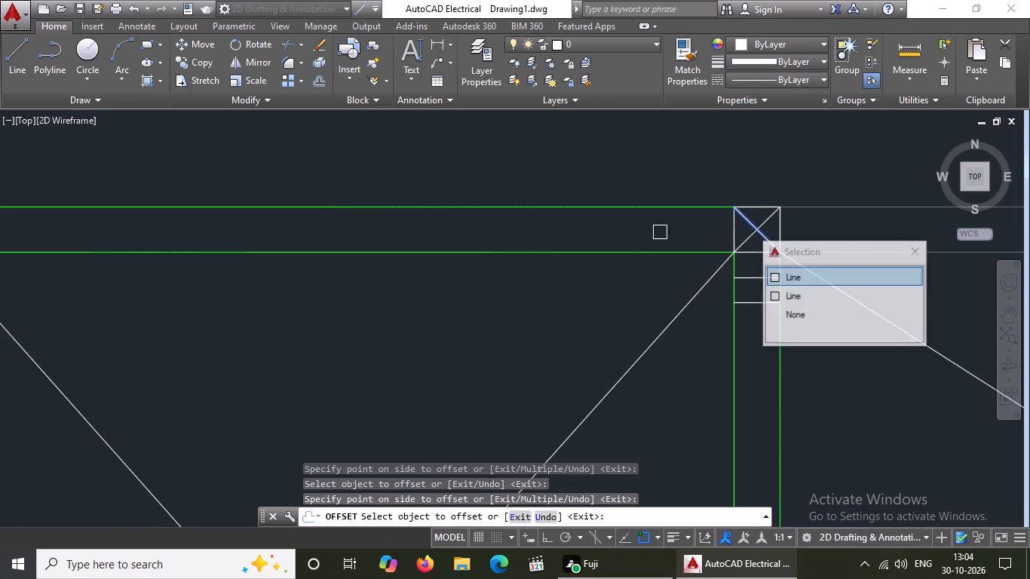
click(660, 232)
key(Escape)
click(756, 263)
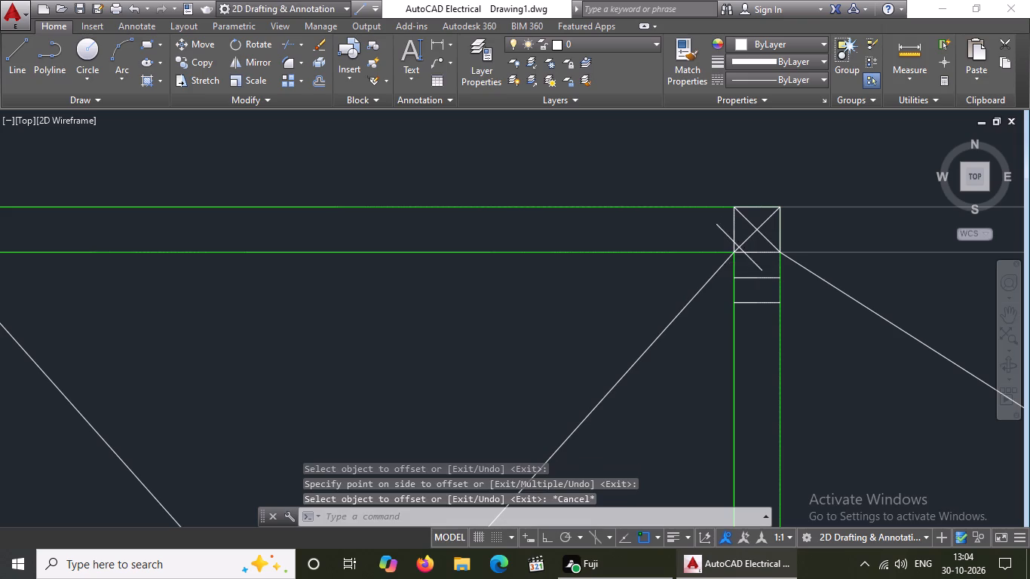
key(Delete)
Offset the east edge of the second column from the west on the north wall outward twice at 5" spacing.
key(o)
key(Return)
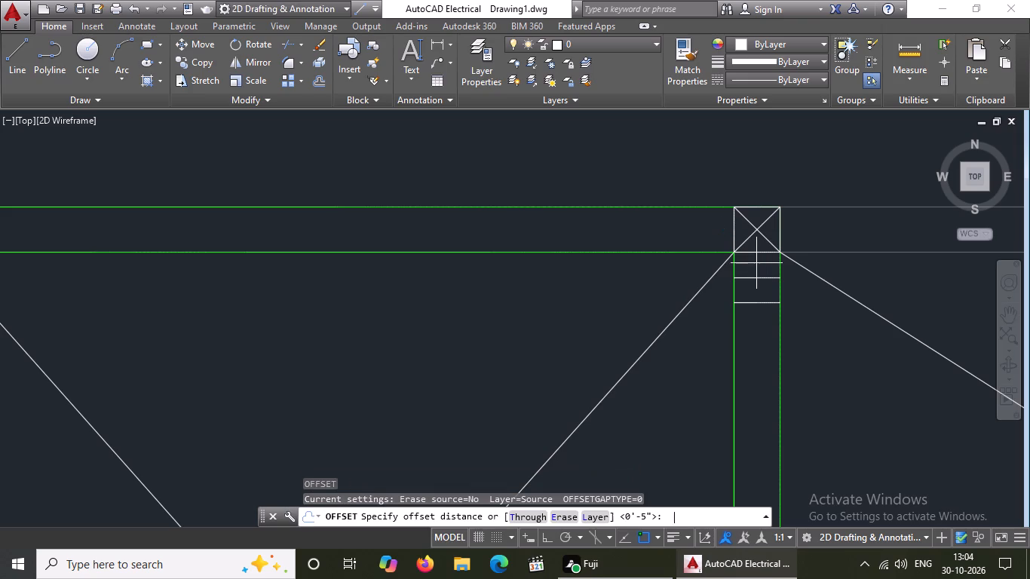
text(5")
key(Return)
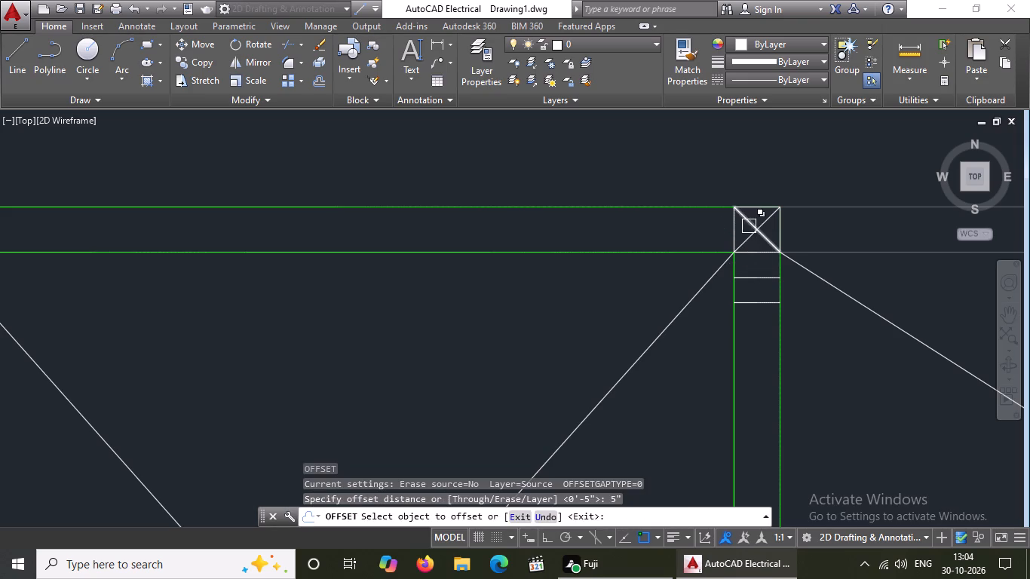
click(779, 230)
click(839, 230)
click(805, 233)
click(841, 231)
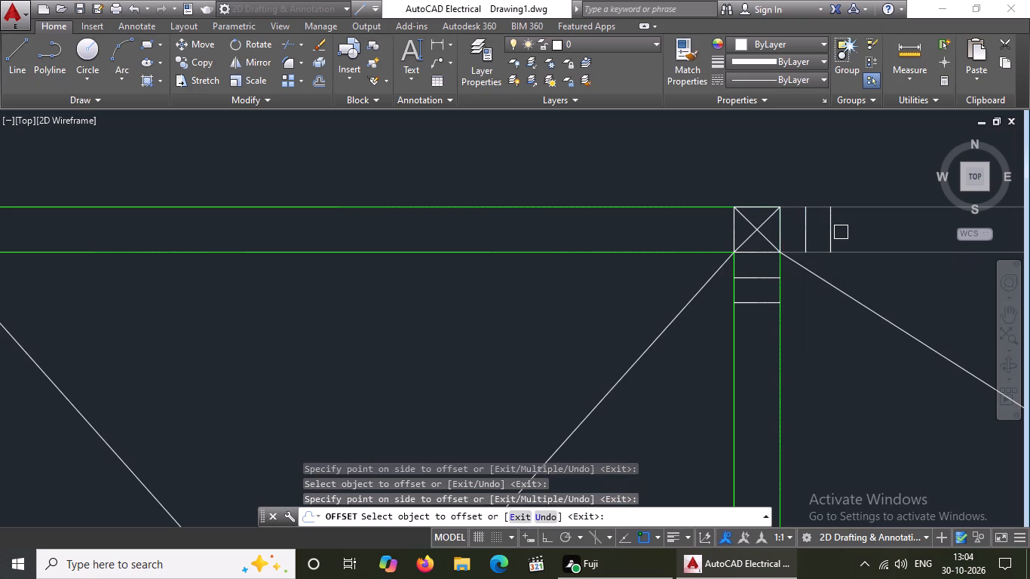
Offset the west and north edges of the second north-wall column outward twice each at 5" spacing.
click(735, 228)
drag(599, 244, 612, 237)
click(708, 236)
drag(633, 244, 654, 233)
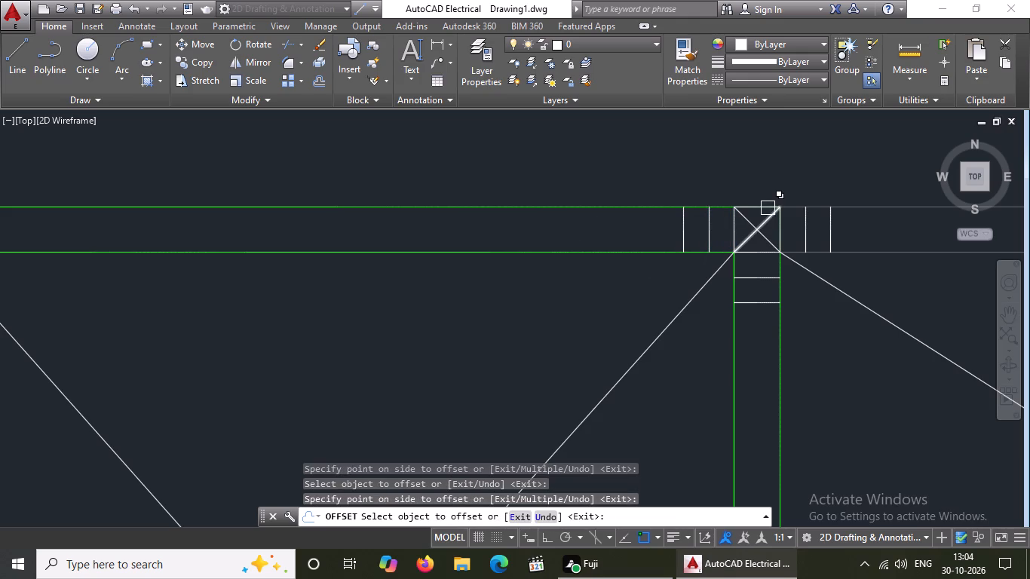
click(755, 206)
click(756, 172)
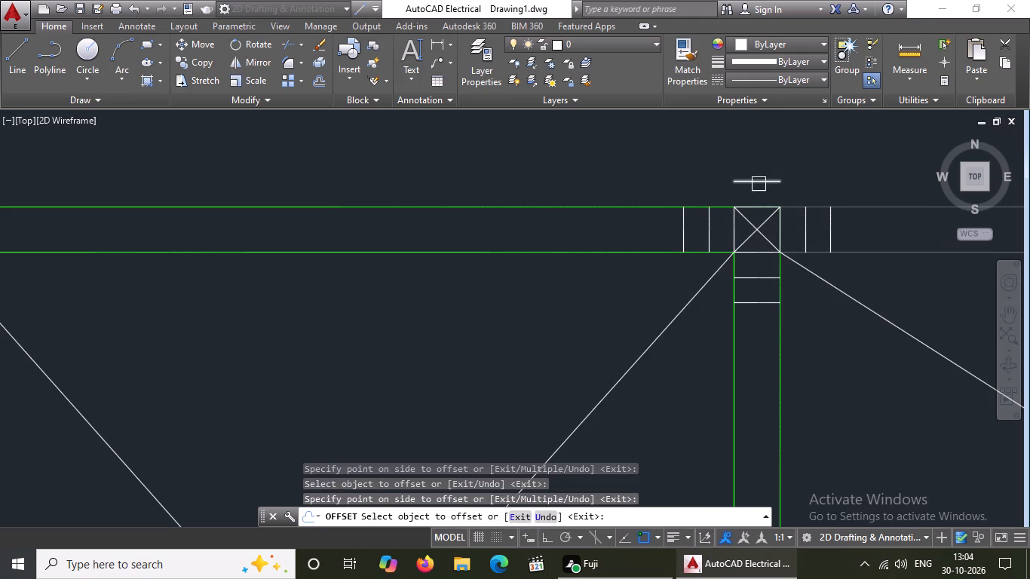
click(759, 185)
click(757, 158)
Offset the north and west edges of the third column from the west on the north wall outward twice each at 5" spacing.
scroll(404, 191, down, 3)
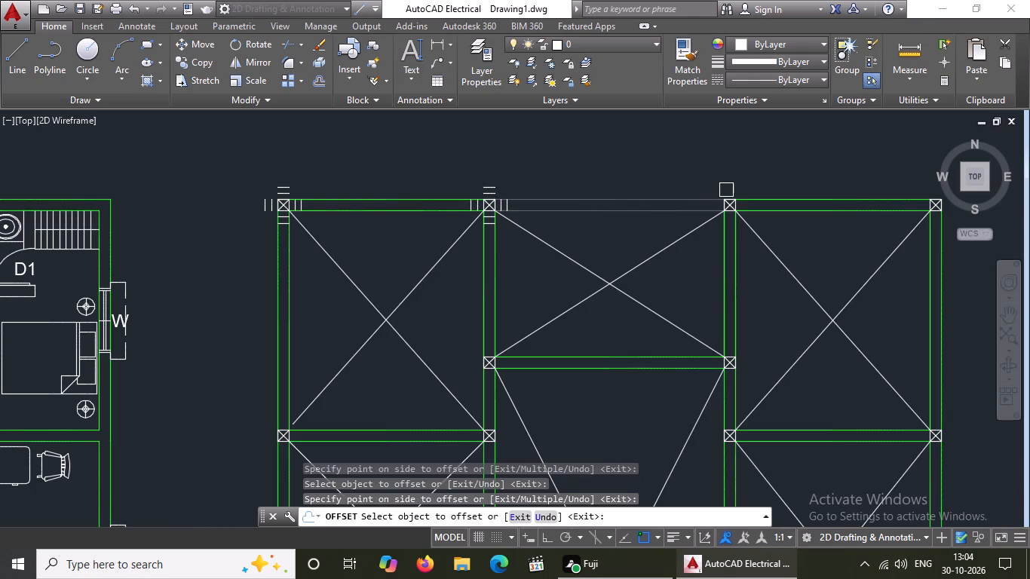
scroll(729, 190, up, 4)
drag(704, 249, 697, 234)
click(696, 209)
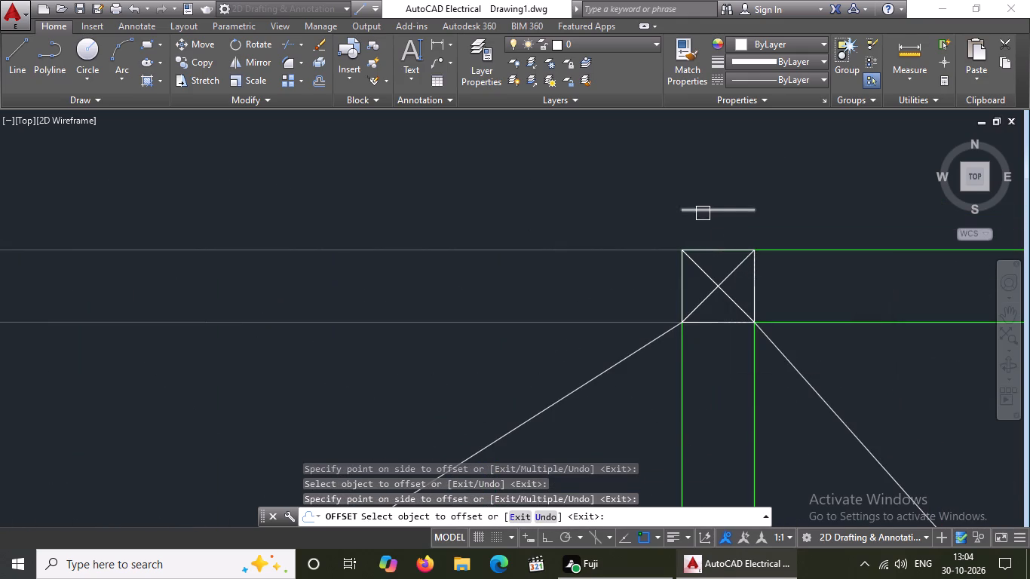
click(701, 212)
click(707, 170)
click(679, 272)
click(623, 281)
drag(645, 267, 587, 302)
click(569, 305)
Offset the south and east edges of the third north-wall column outward twice each at 5" spacing.
drag(710, 322, 711, 336)
click(705, 383)
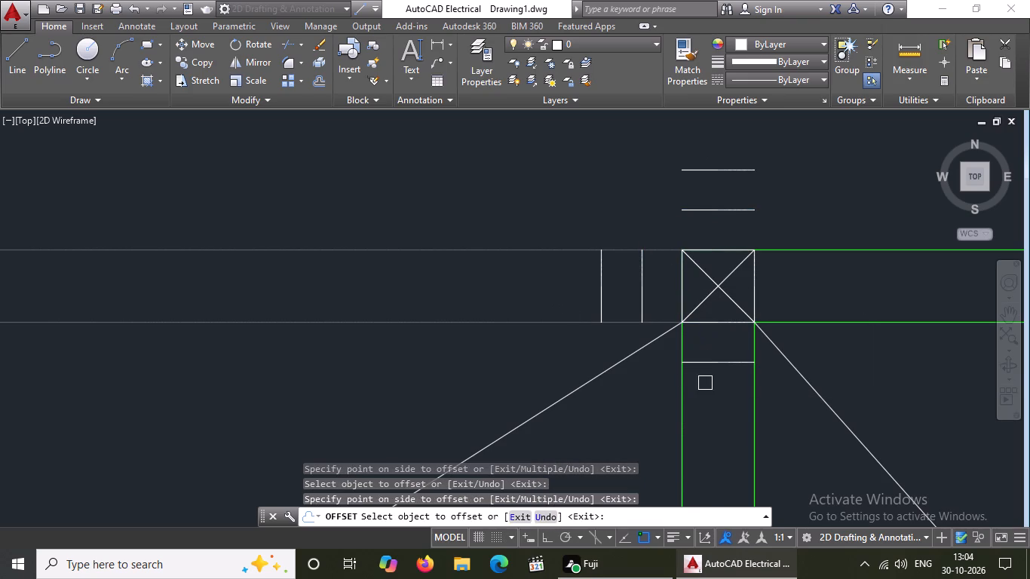
click(705, 365)
drag(713, 415, 709, 406)
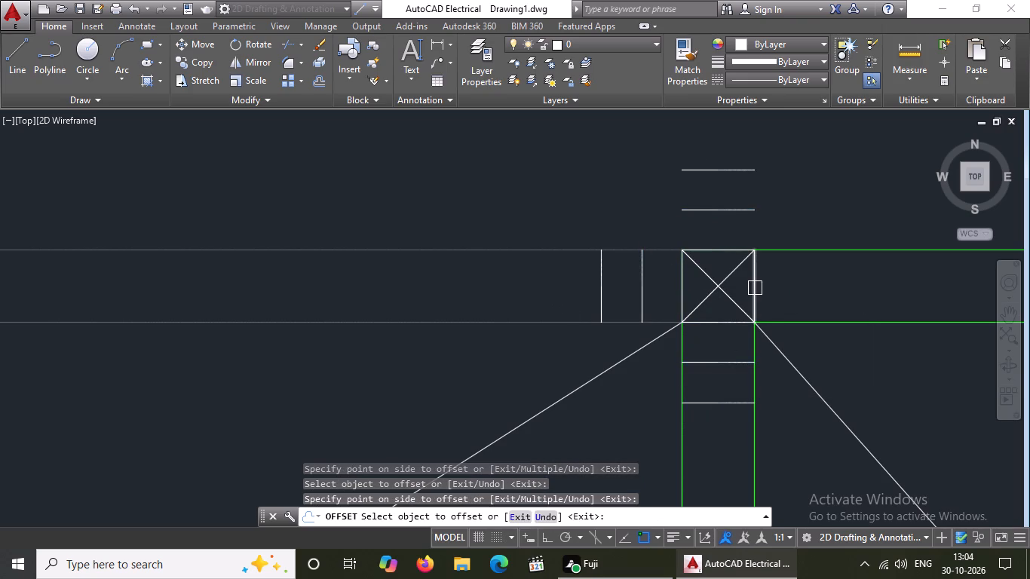
click(754, 286)
click(833, 299)
drag(788, 294, 800, 291)
click(857, 289)
Offset the south and west edges of the northeast corner column outward twice each at 5" spacing.
scroll(775, 284, down, 7)
scroll(812, 293, up, 6)
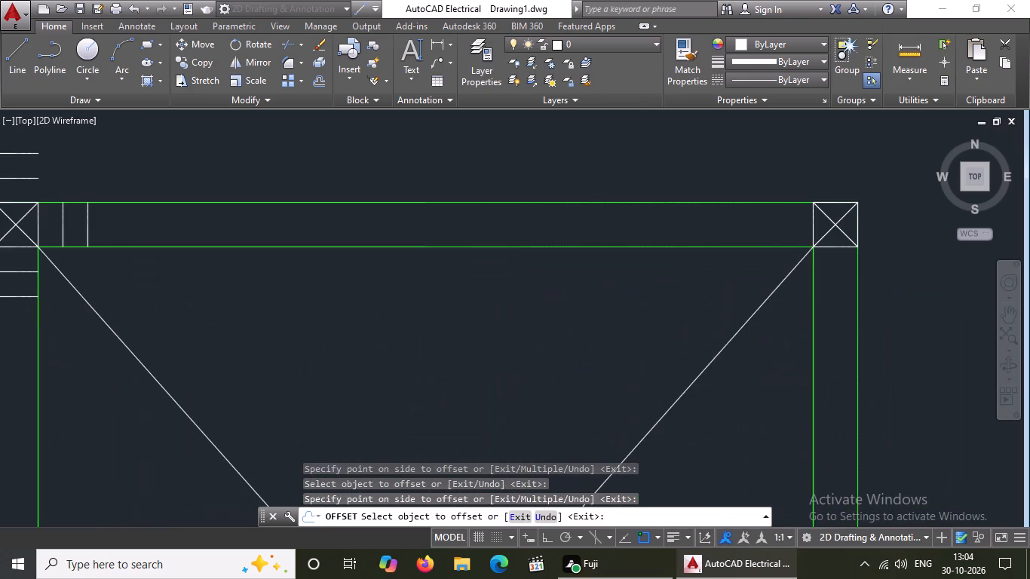
click(835, 249)
drag(835, 330, 828, 326)
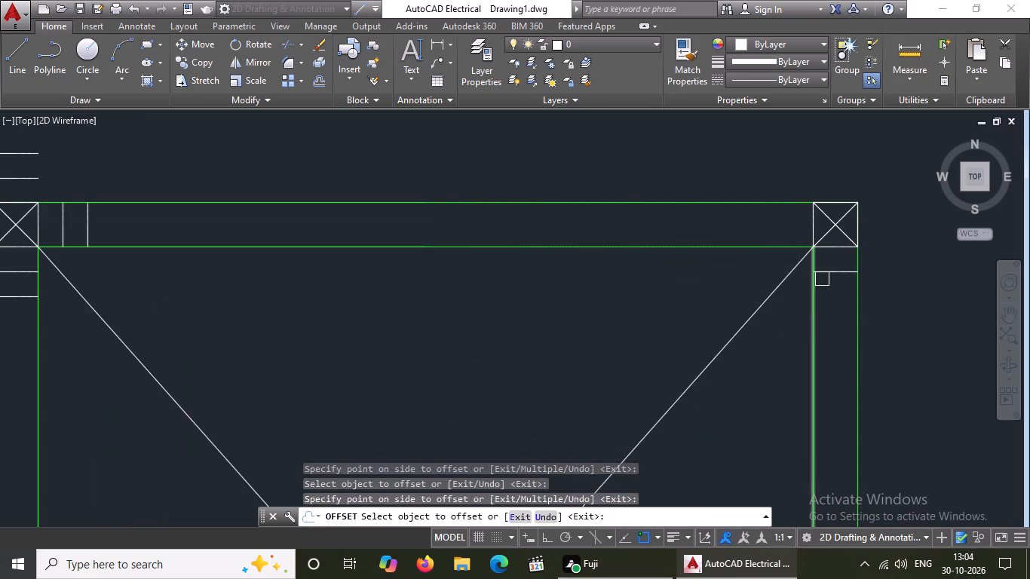
click(831, 268)
click(837, 343)
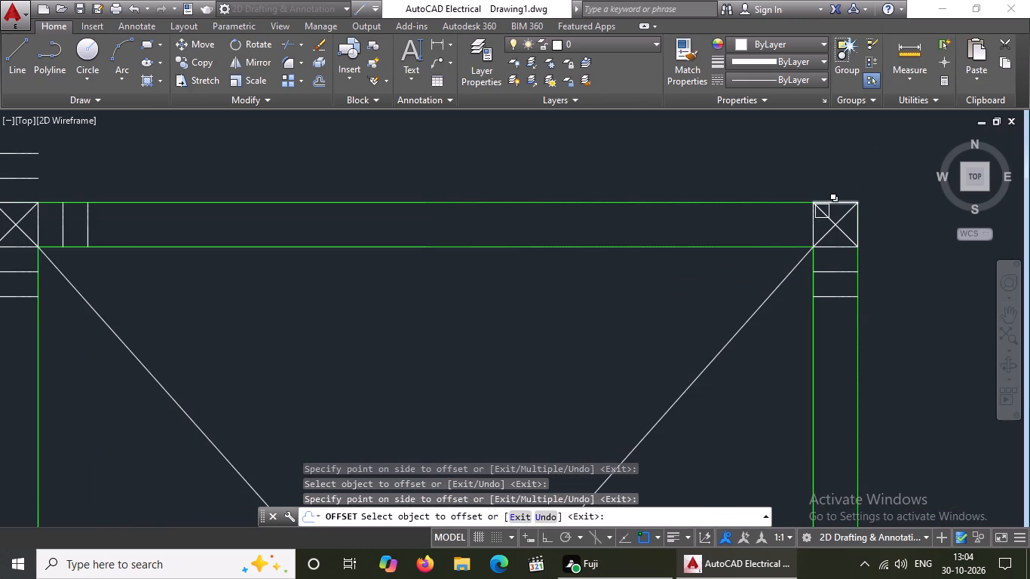
click(812, 226)
drag(773, 228, 792, 222)
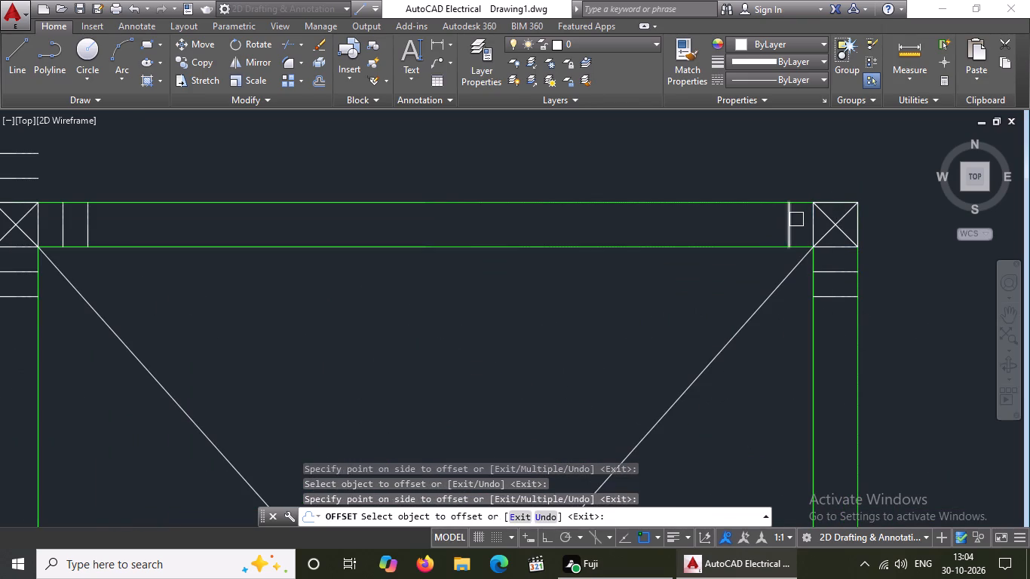
click(786, 223)
drag(742, 226, 788, 209)
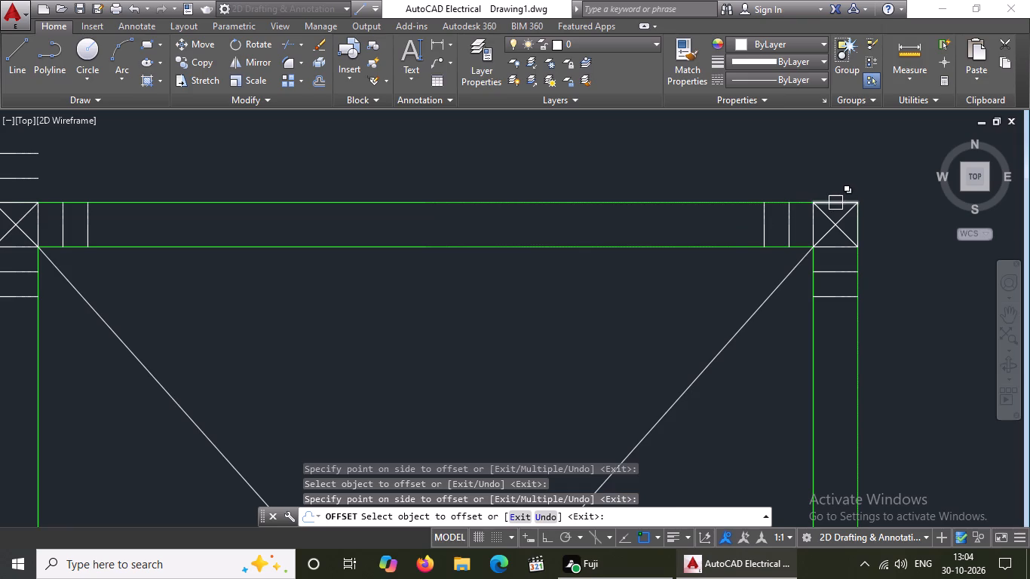
Offset the north and east edges of the northeast corner column outward twice each at 5" spacing.
click(835, 203)
click(831, 182)
click(832, 177)
drag(834, 159, 841, 164)
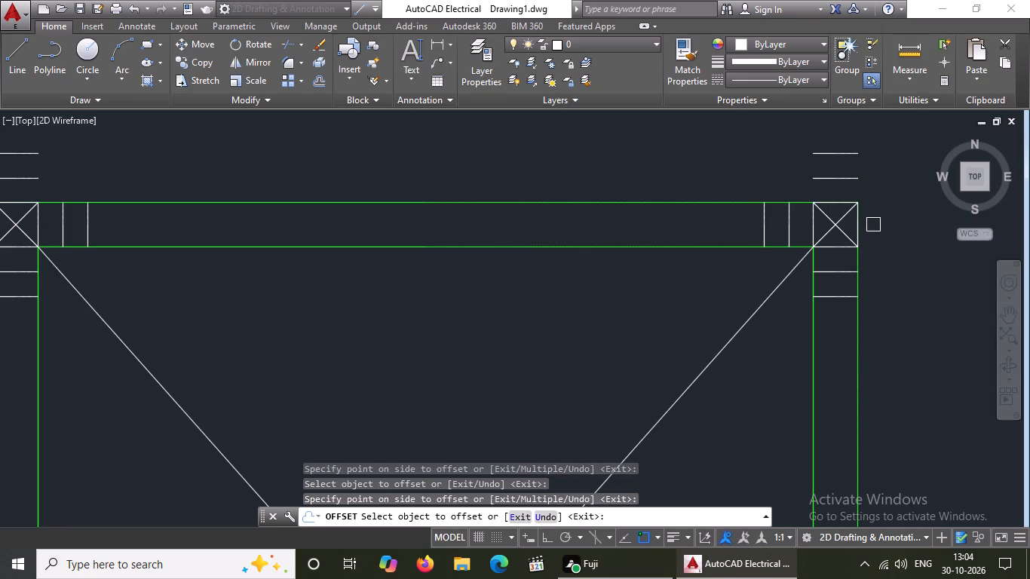
drag(858, 228, 876, 224)
click(881, 222)
click(881, 223)
click(923, 224)
Offset the east and north edges of the column at the west end of the central bay's cross wall outward twice each at 5" spacing.
scroll(810, 209, down, 3)
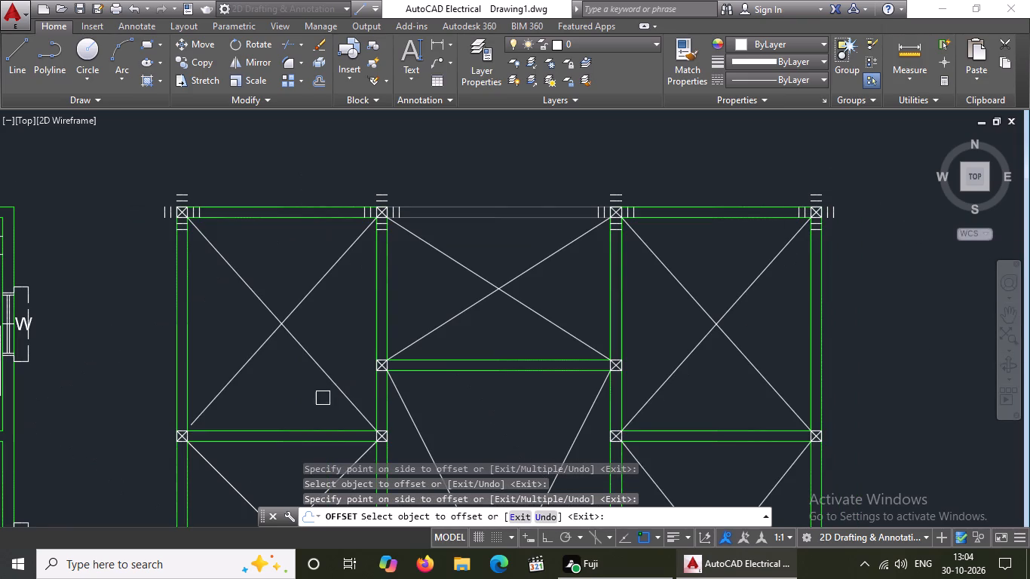
scroll(375, 380, up, 4)
drag(427, 308, 455, 300)
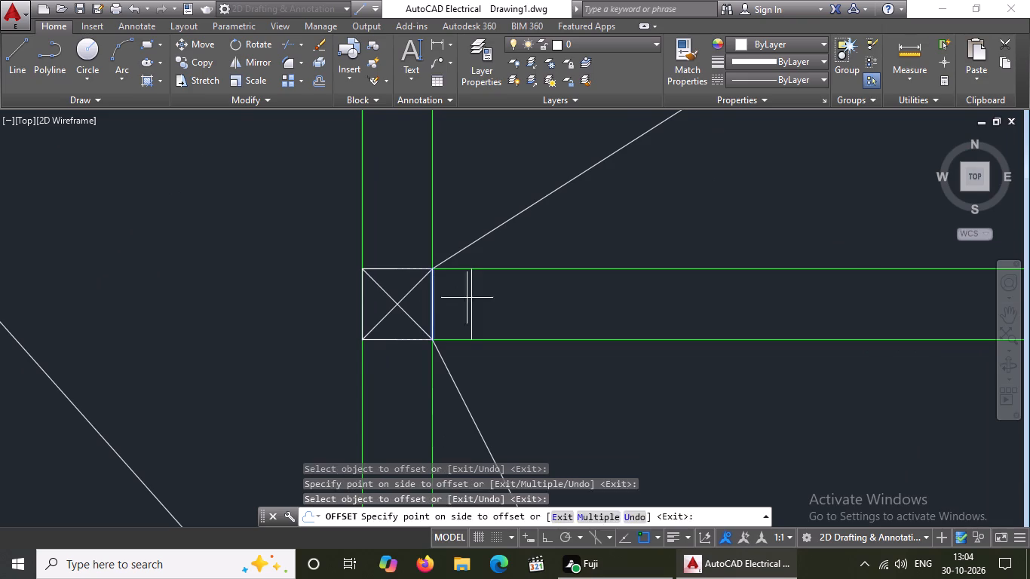
click(539, 298)
click(471, 315)
click(530, 306)
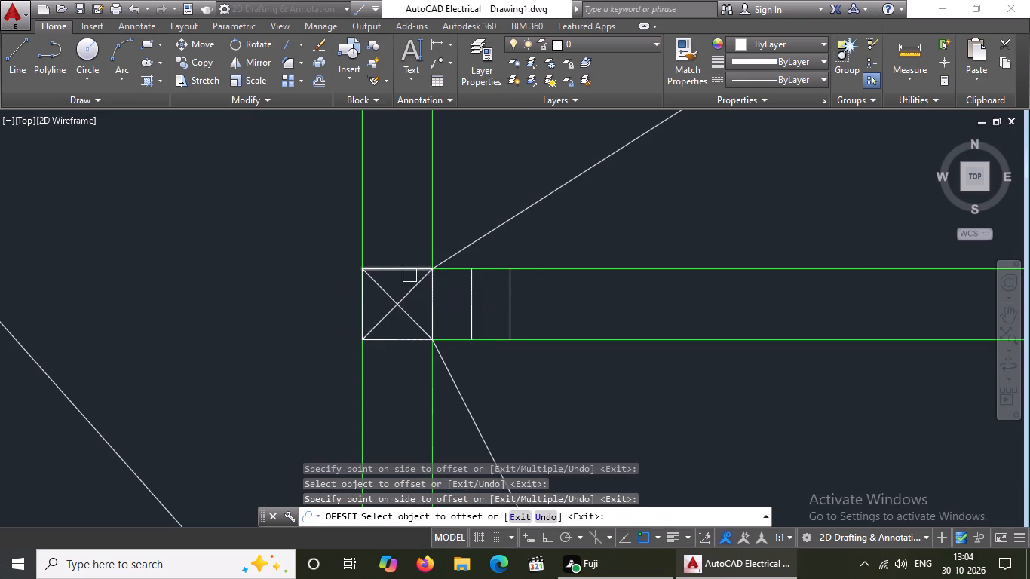
click(409, 274)
click(410, 253)
click(411, 233)
drag(427, 186, 427, 204)
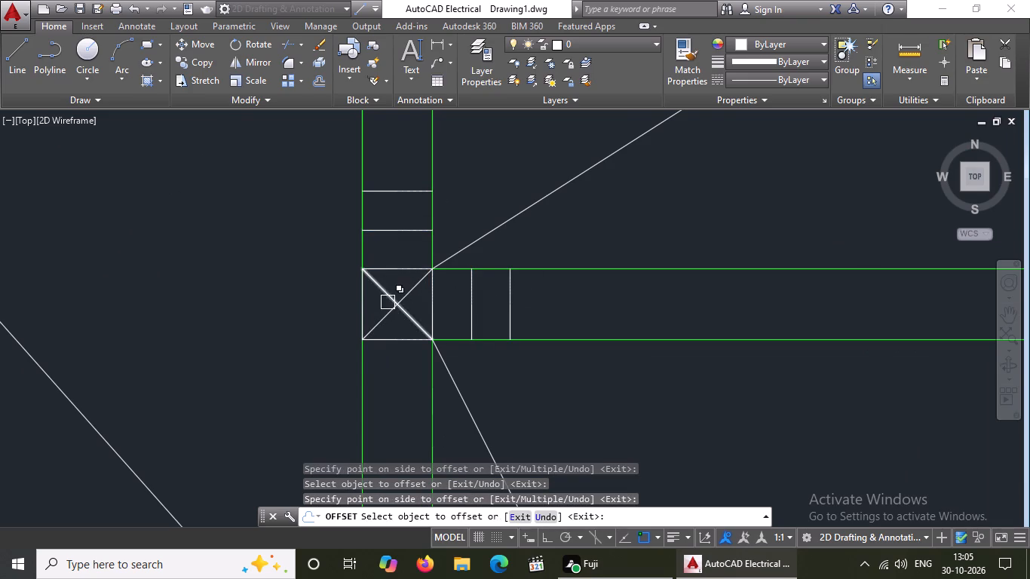
Offset the west and south edges of the column at the cross wall's west end outward twice each at 5" spacing.
drag(366, 309, 351, 314)
click(311, 319)
drag(328, 304, 315, 312)
click(292, 322)
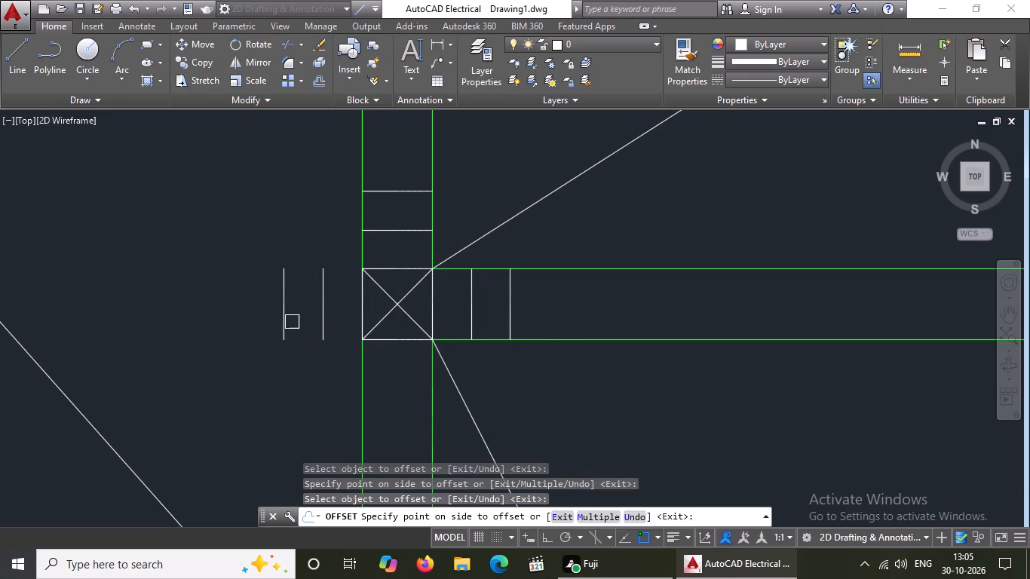
click(389, 342)
click(394, 371)
click(395, 376)
click(388, 399)
Offset the east and west edges of the column at the east end of the central bay's cross wall outward twice each at 5" spacing.
scroll(465, 282, down, 4)
scroll(697, 287, up, 2)
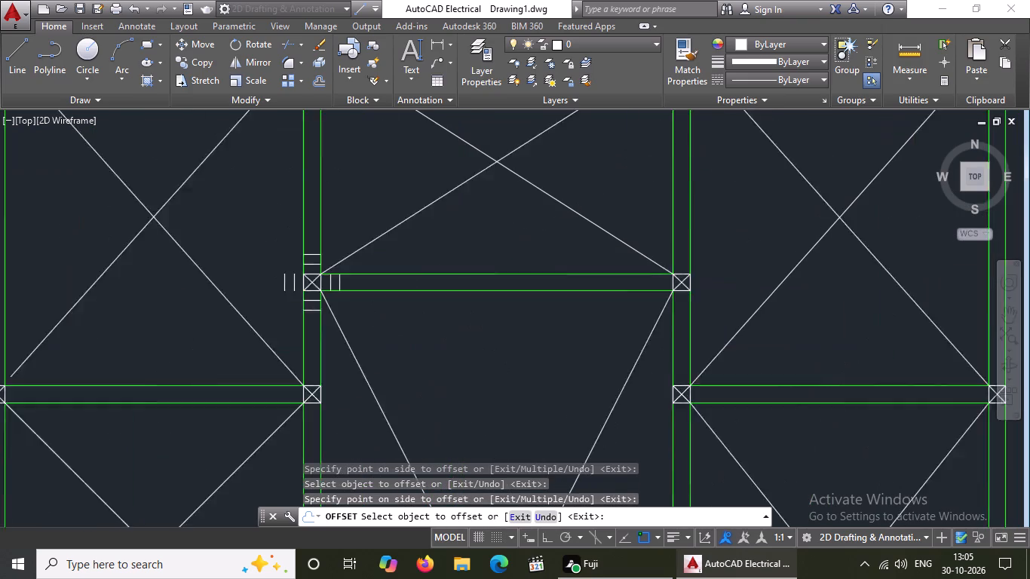
scroll(697, 287, up, 3)
click(651, 258)
click(739, 254)
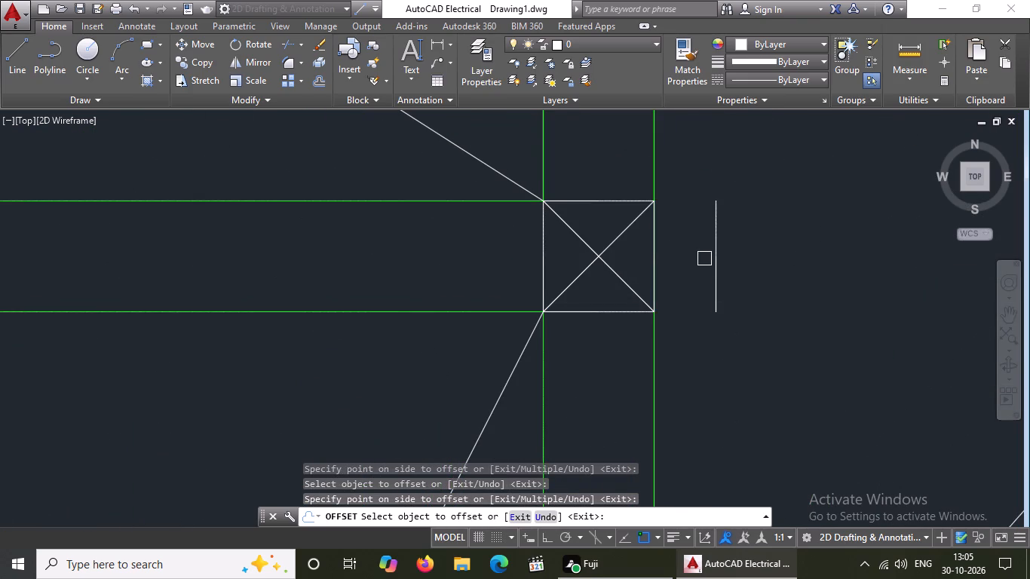
click(717, 251)
drag(790, 253, 772, 270)
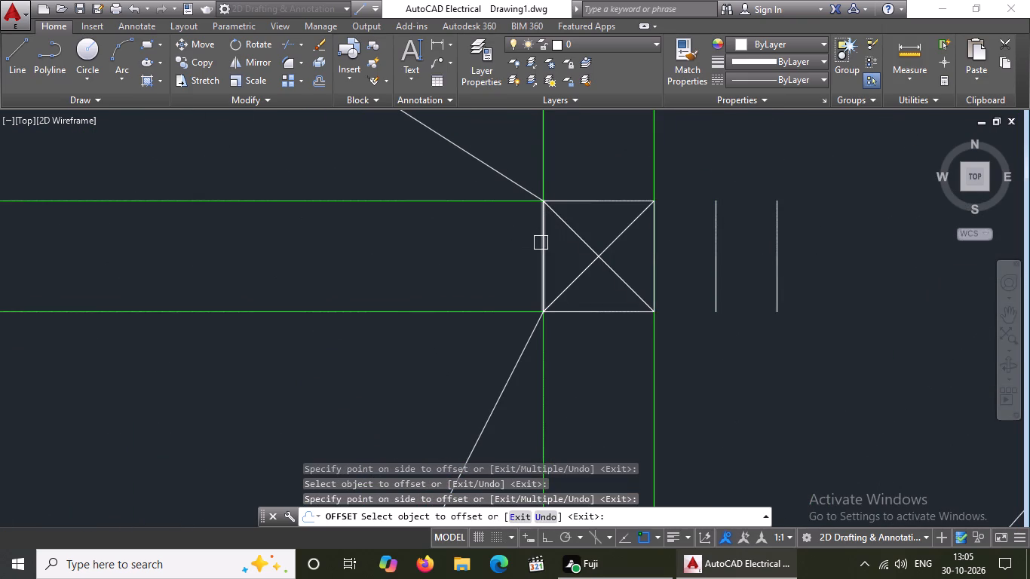
click(540, 243)
click(523, 253)
click(483, 272)
drag(466, 282, 464, 288)
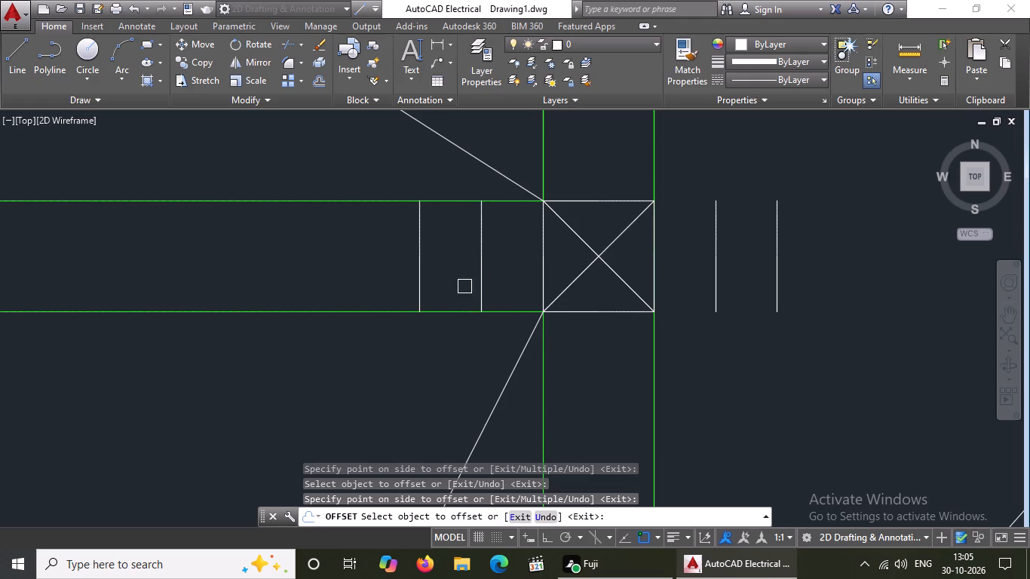
drag(464, 288, 466, 289)
Offset the south and north edges of the column at the cross wall's east end outward twice each at 5" spacing.
click(587, 311)
click(598, 362)
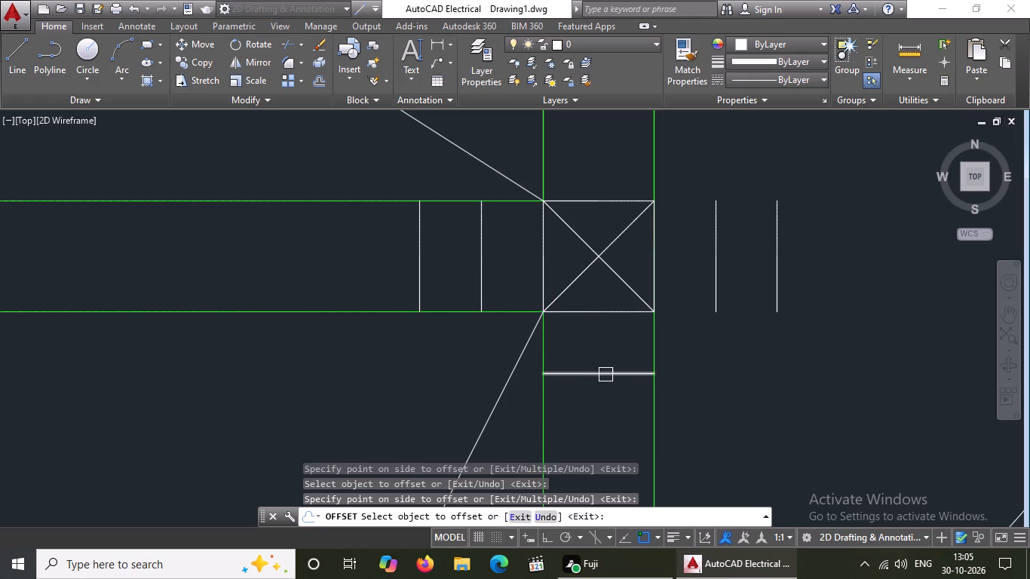
click(605, 376)
click(602, 390)
scroll(617, 302, down, 3)
scroll(612, 259, up, 2)
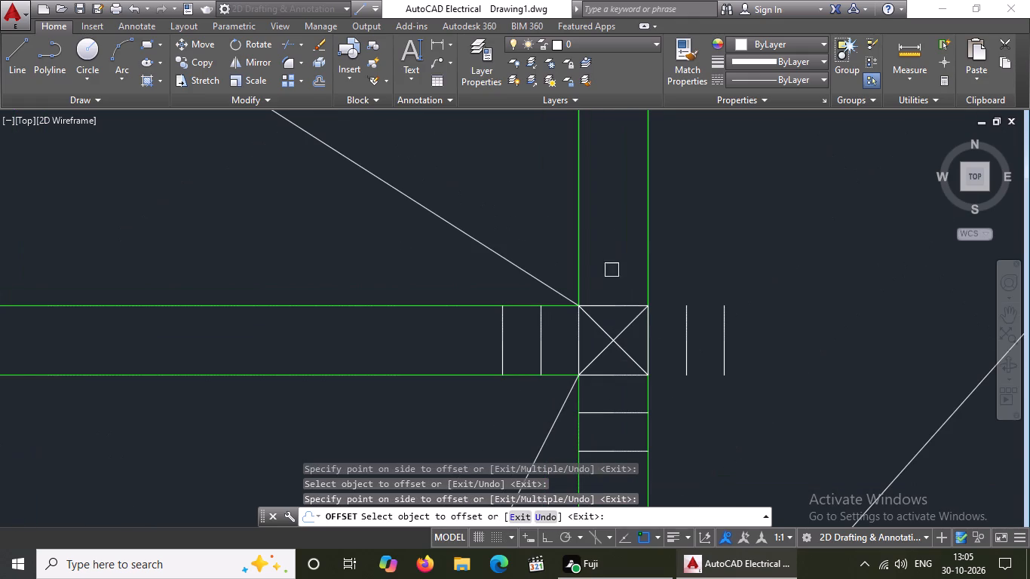
drag(610, 311, 608, 304)
click(613, 271)
click(613, 268)
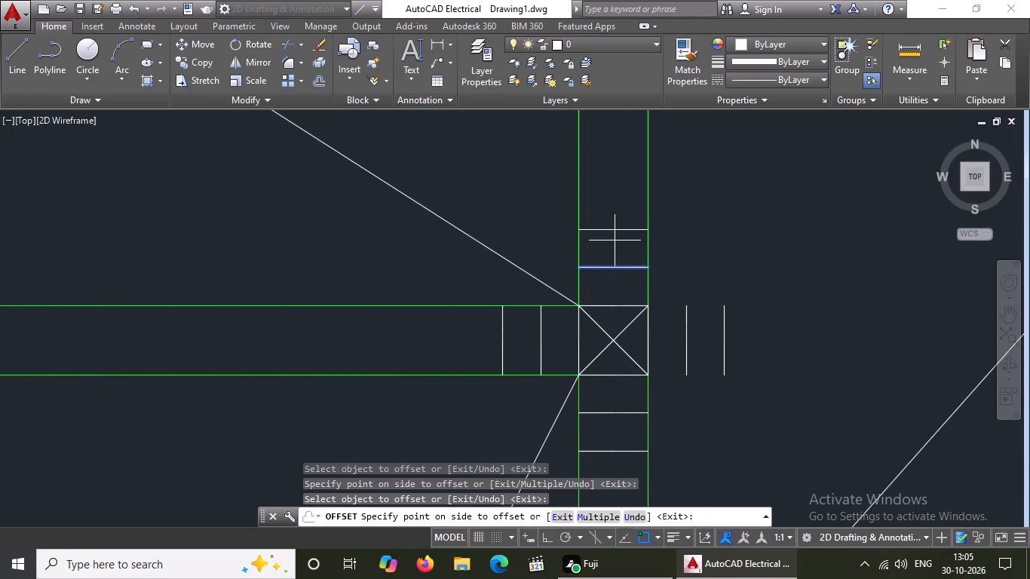
click(618, 225)
Offset the east and west edges of the column at the west end of the east bay's northern interior cross wall outward twice each at 5" spacing.
scroll(624, 196, down, 5)
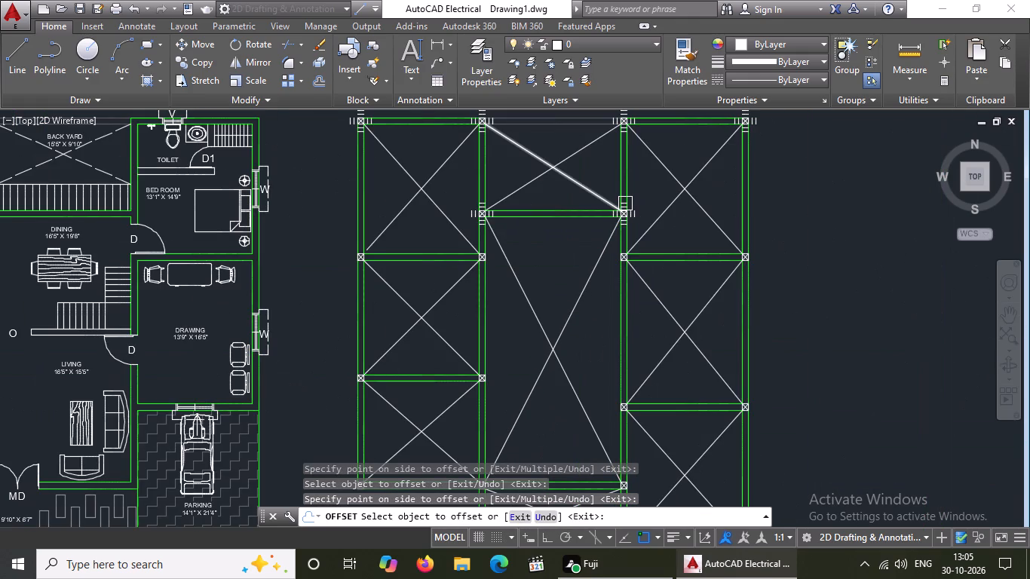
scroll(630, 255, up, 4)
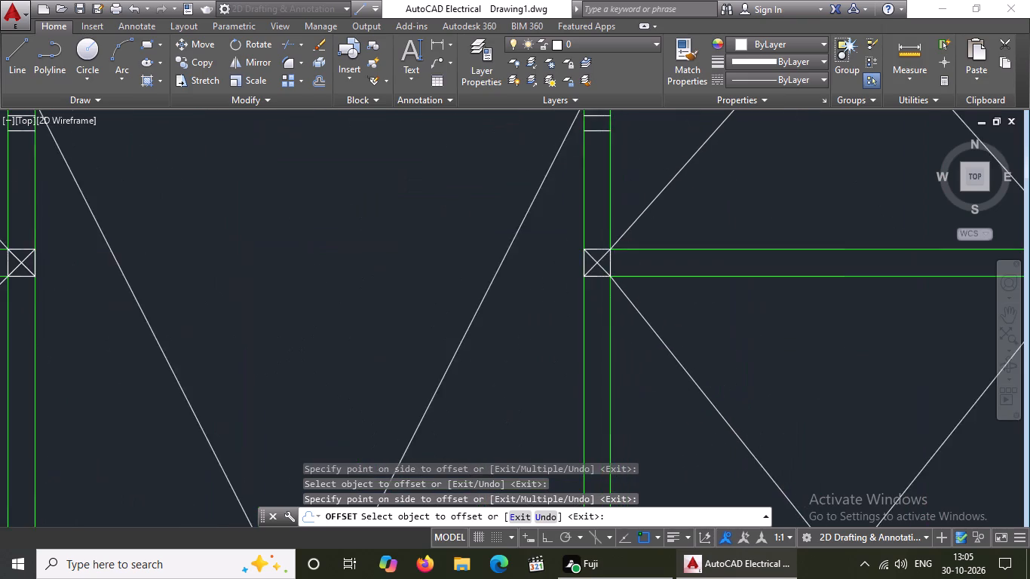
drag(600, 268, 607, 265)
click(648, 259)
drag(618, 268, 623, 268)
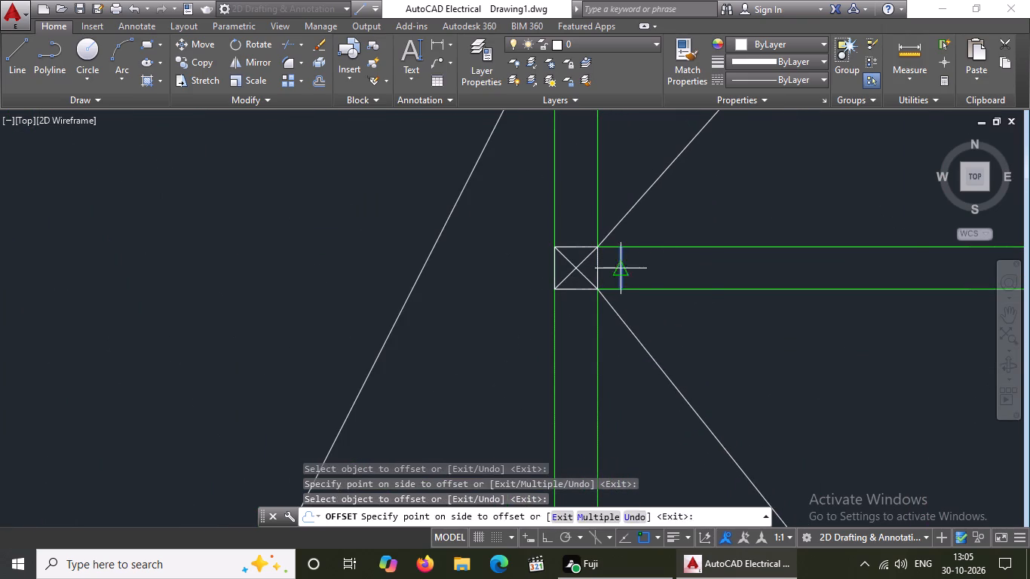
drag(623, 268, 654, 262)
click(712, 270)
click(552, 268)
click(520, 281)
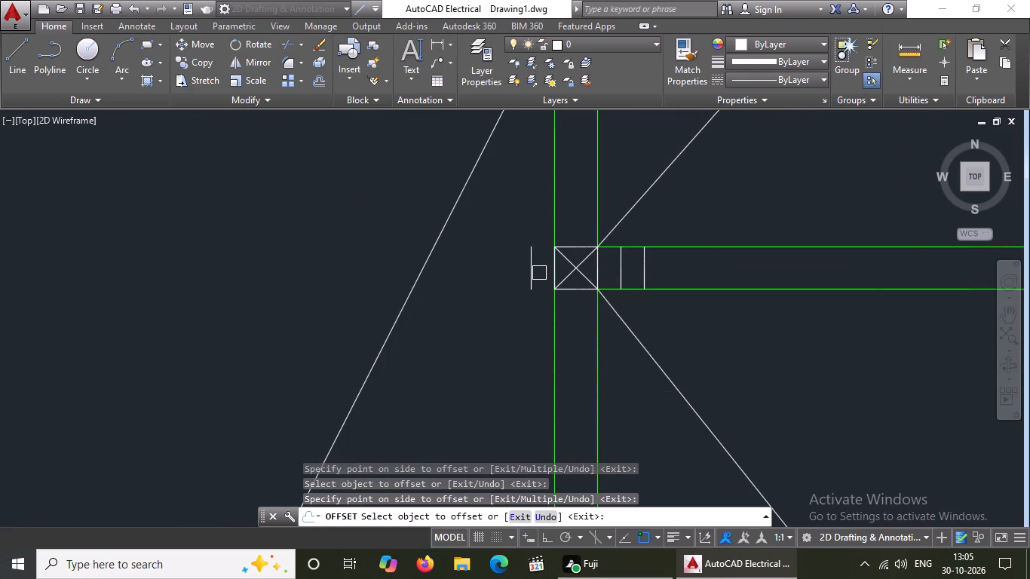
drag(535, 274, 523, 280)
drag(495, 289, 535, 275)
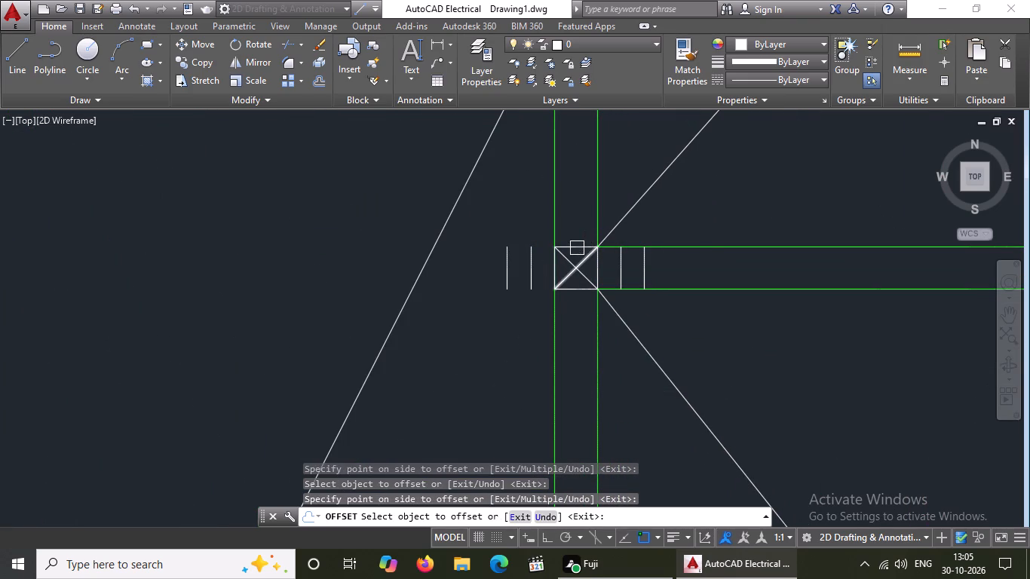
Offset the north and south edges of the column at that east-bay cross wall's west end outward twice each at 5" spacing.
click(572, 249)
click(575, 208)
click(575, 224)
click(569, 209)
drag(574, 293, 572, 328)
click(571, 326)
click(567, 311)
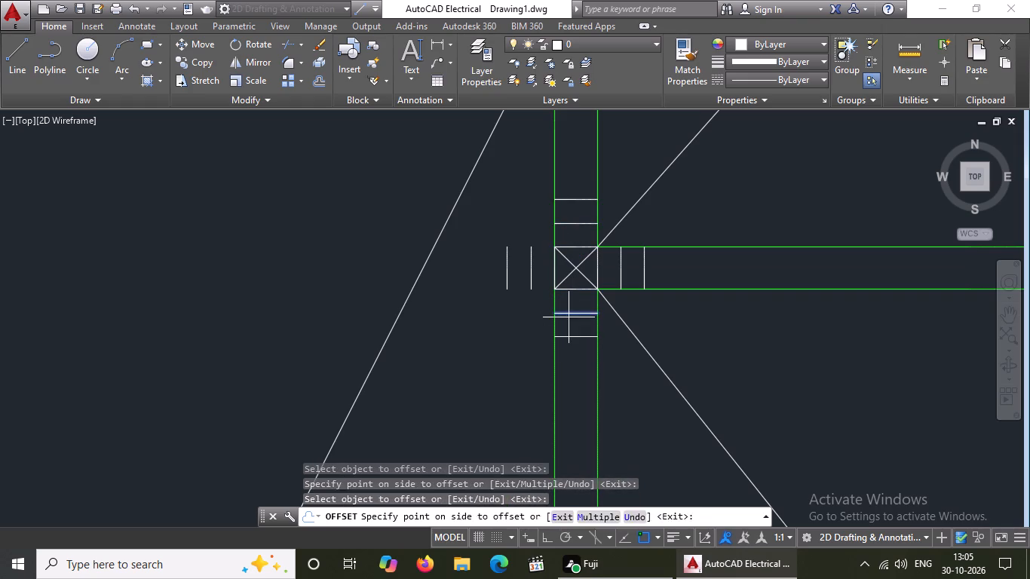
click(569, 349)
Offset the east and north edges of the column at the east-bay cross wall's east end outward twice each at 5" spacing.
scroll(514, 216, down, 3)
scroll(683, 219, up, 2)
scroll(808, 231, up, 2)
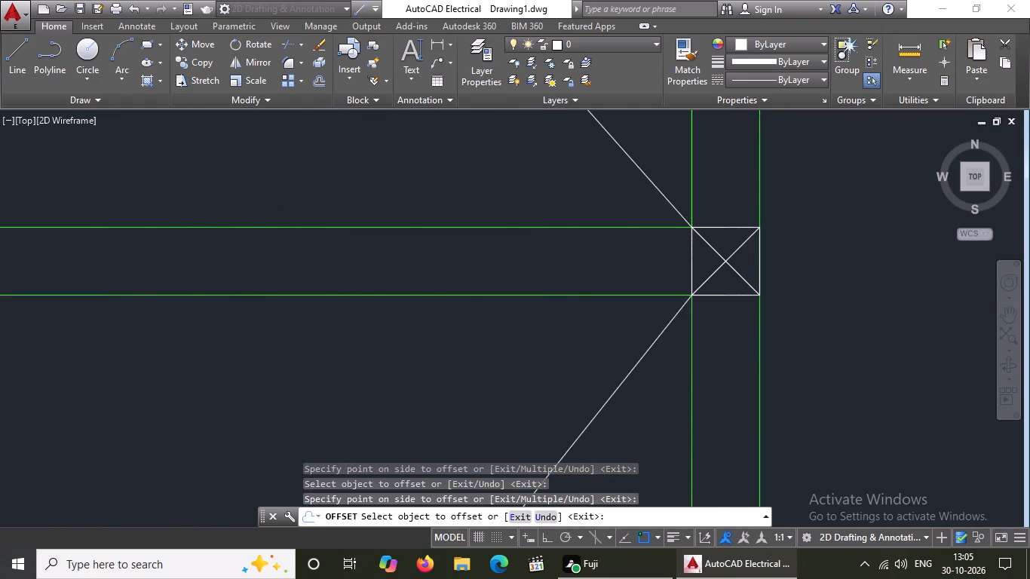
click(762, 249)
click(827, 246)
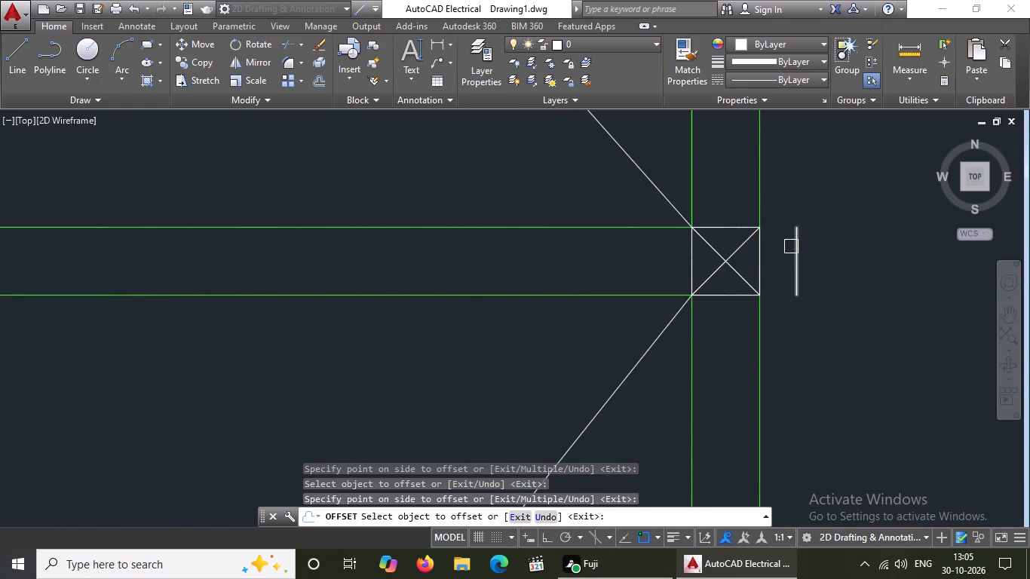
click(798, 247)
drag(820, 251, 820, 258)
click(721, 231)
click(703, 192)
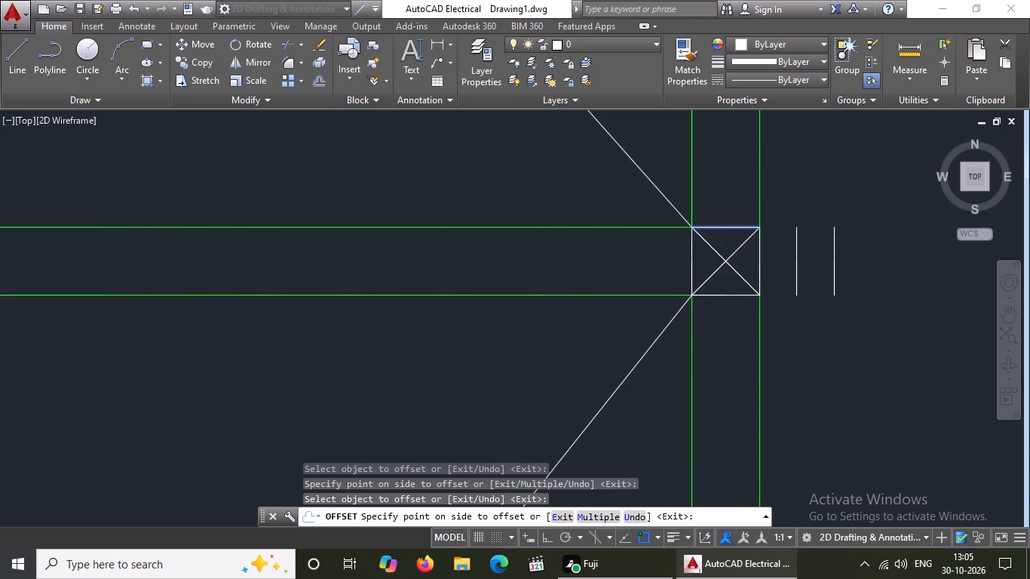
click(712, 195)
click(716, 166)
Offset the west and south edges of the column at the east-bay cross wall's east end outward twice each at 5" spacing.
click(688, 259)
click(664, 269)
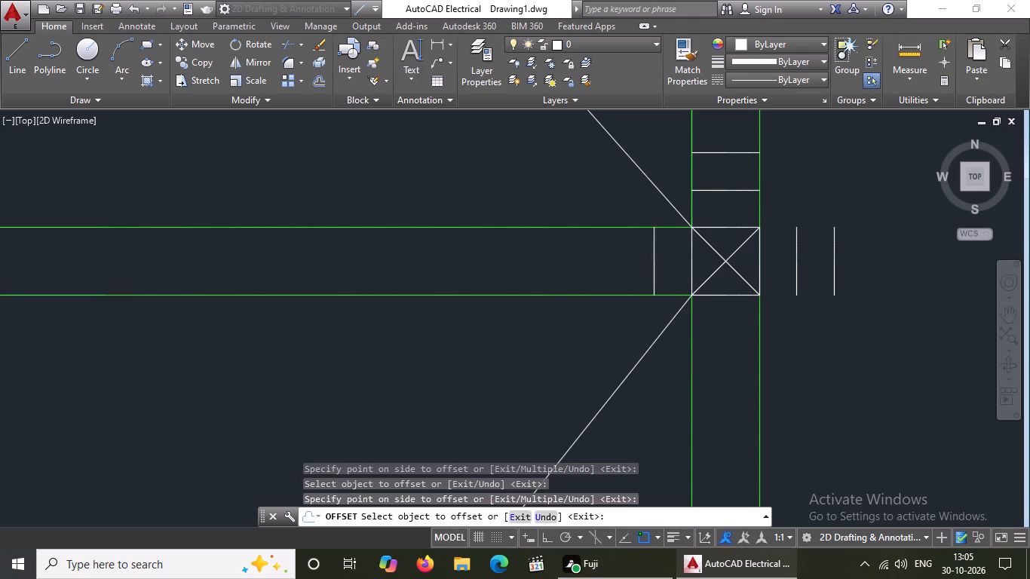
click(658, 268)
drag(624, 277, 681, 293)
click(713, 296)
click(719, 323)
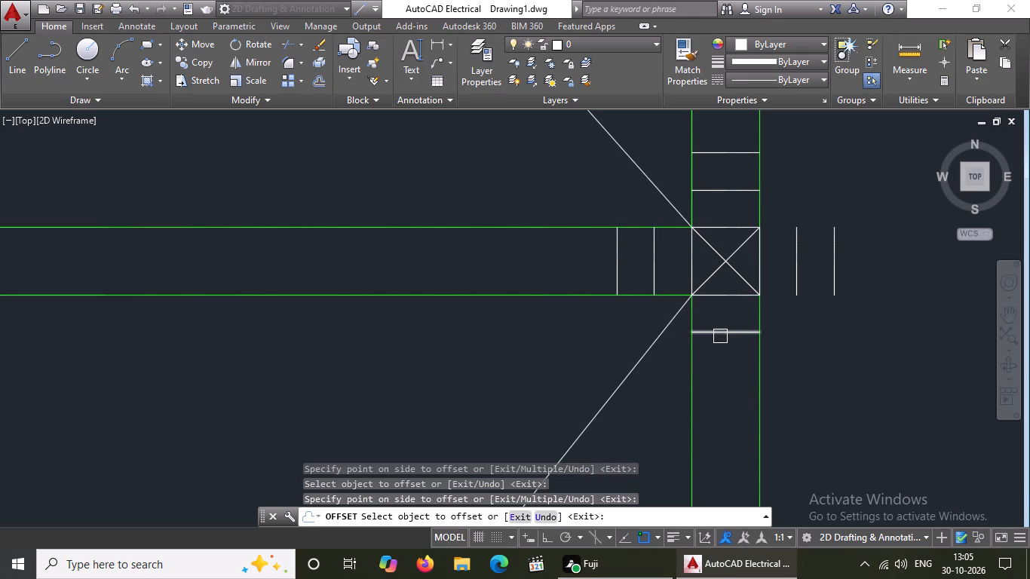
click(720, 336)
click(706, 378)
Offset the east and south edges of the column at the east end of the west bay's northern interior cross wall outward twice each at 5" spacing.
scroll(717, 317, down, 3)
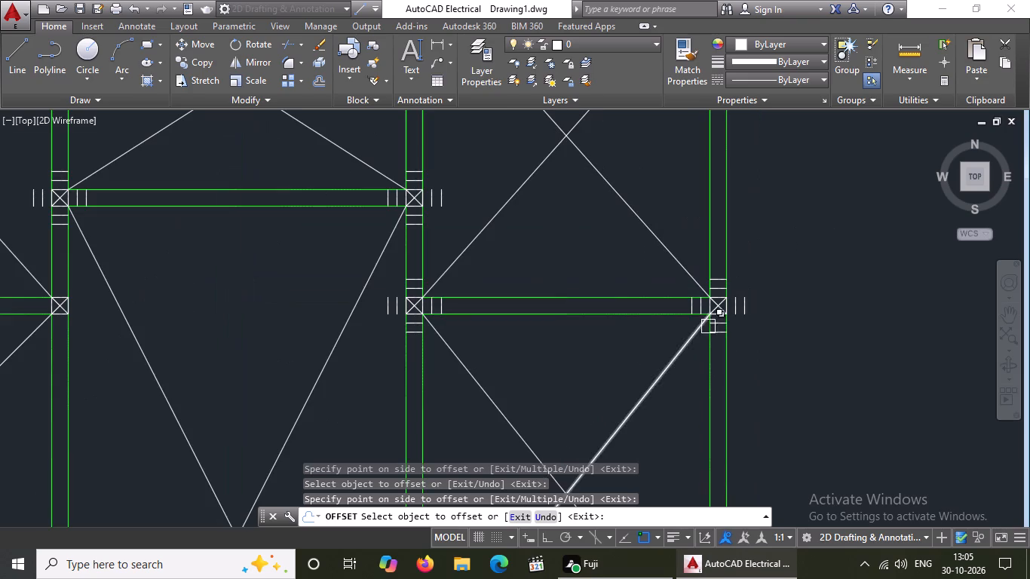
scroll(622, 292, down, 3)
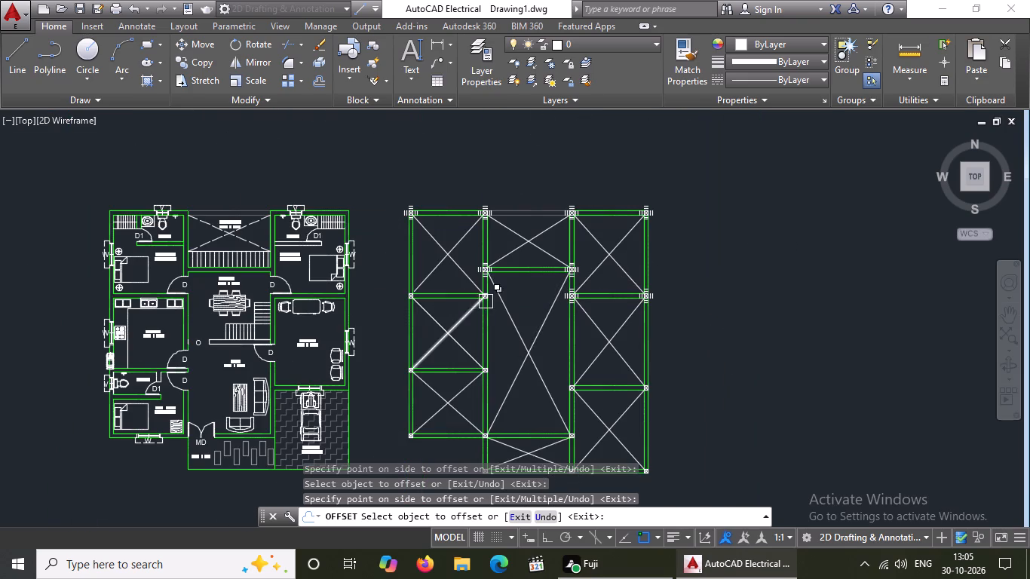
scroll(486, 302, up, 6)
drag(446, 222, 462, 219)
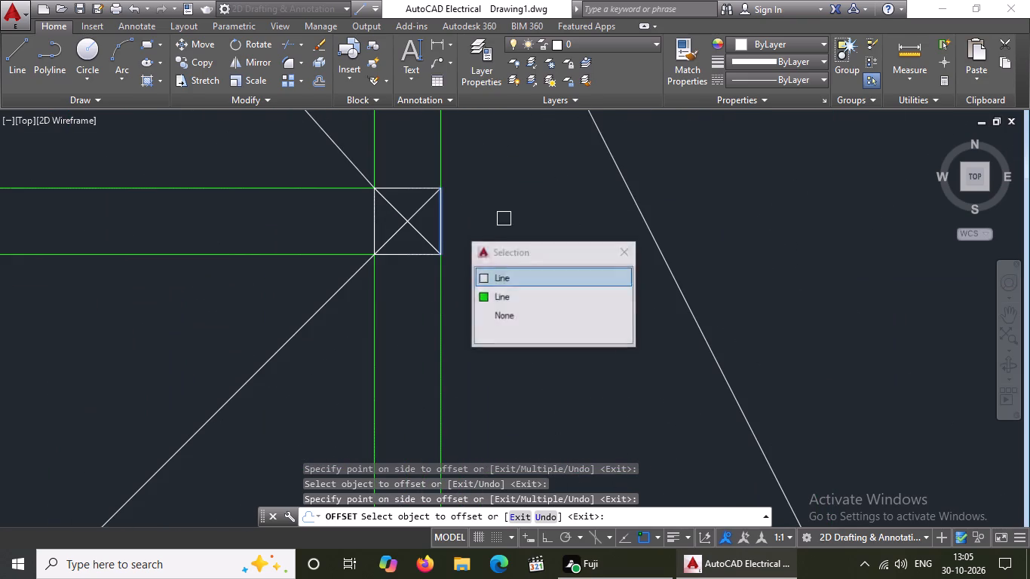
click(504, 219)
drag(478, 229, 486, 228)
click(507, 224)
drag(392, 256, 394, 271)
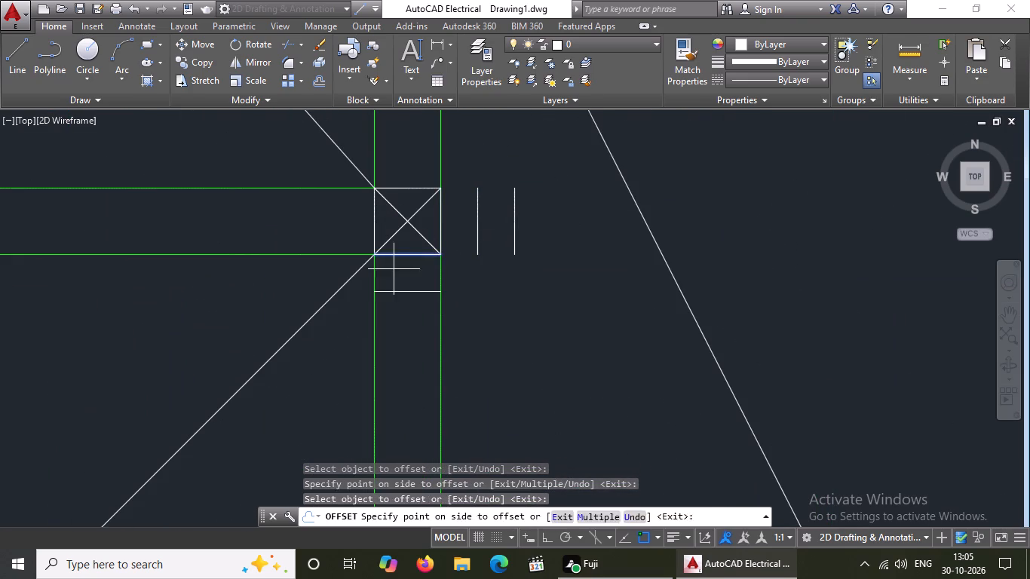
drag(394, 271, 394, 269)
click(395, 294)
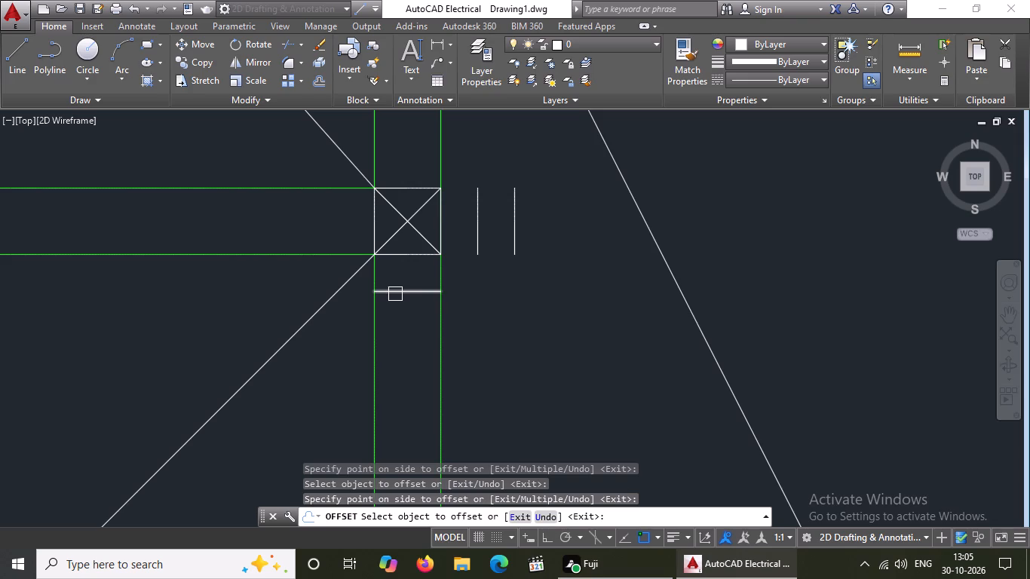
click(395, 294)
click(390, 323)
Offset the west and north edges of the column at that west-bay cross wall's east end outward twice each at 5" spacing.
scroll(493, 306, down, 6)
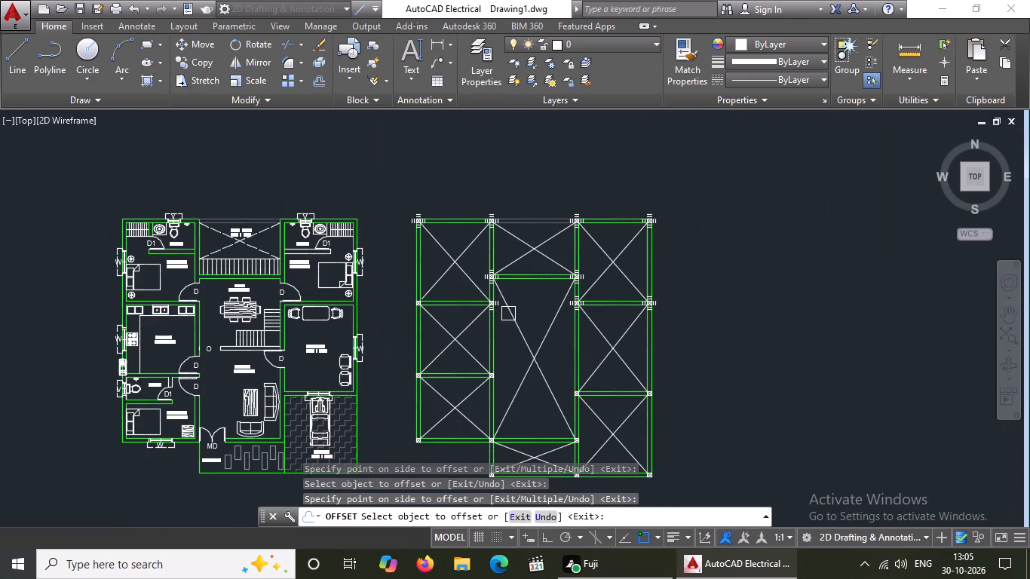
scroll(489, 312, up, 6)
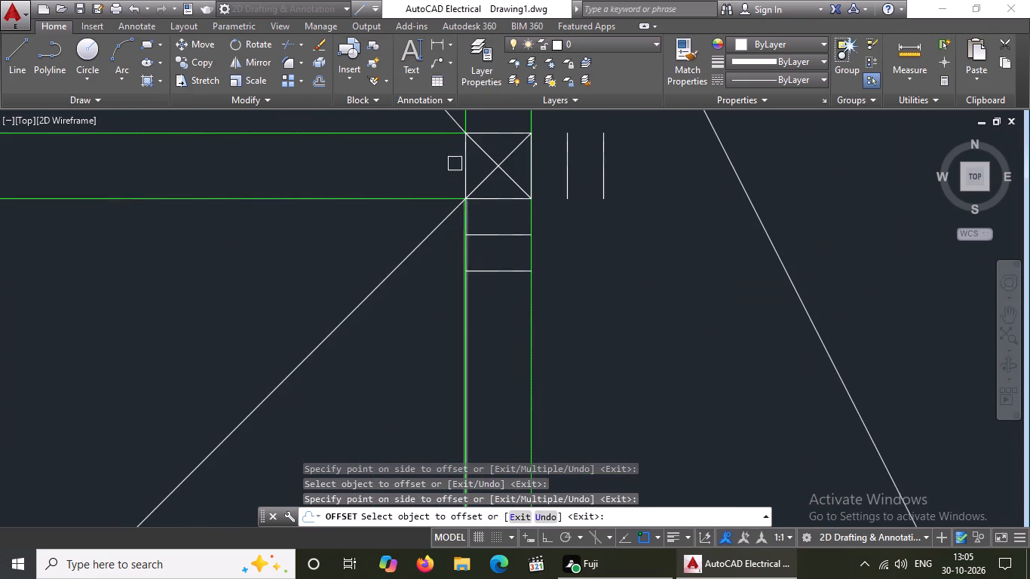
click(464, 165)
click(427, 177)
click(425, 176)
click(361, 178)
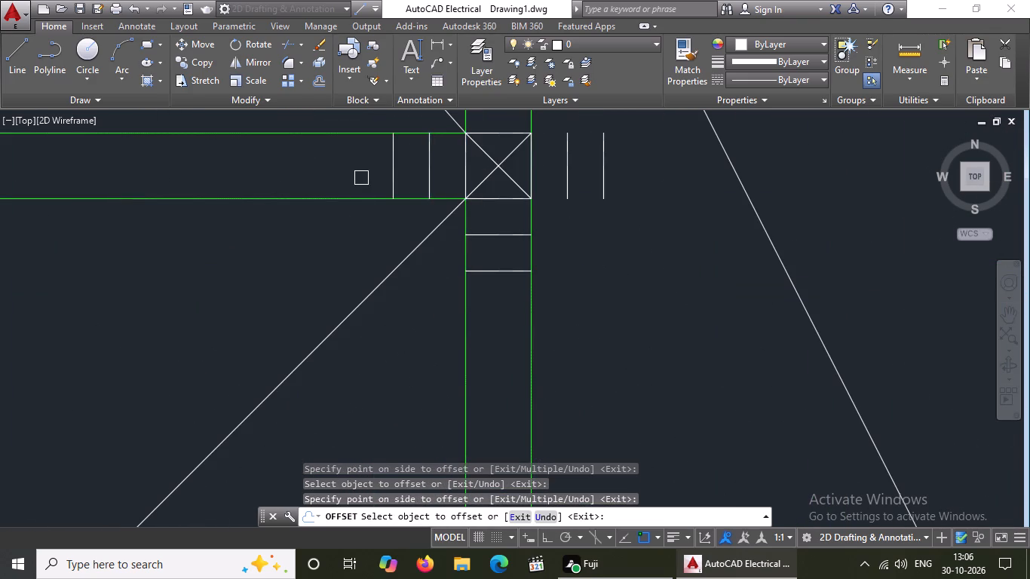
scroll(359, 178, down, 3)
scroll(397, 170, up, 3)
click(369, 185)
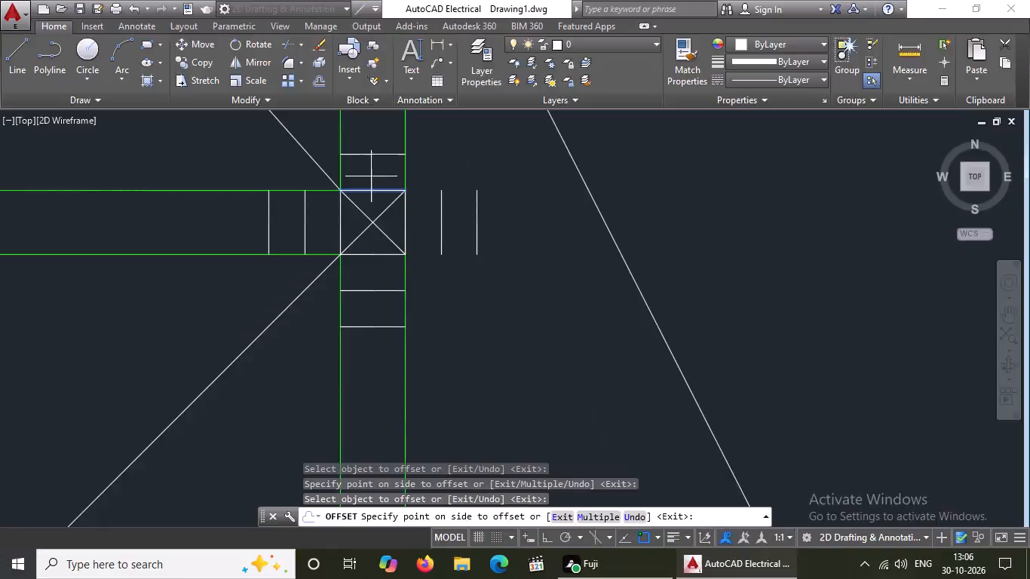
click(372, 175)
click(378, 157)
click(379, 141)
Offset the east and south edges of the column at the west-bay cross wall's west end outward twice each at 5" spacing.
scroll(379, 142, down, 4)
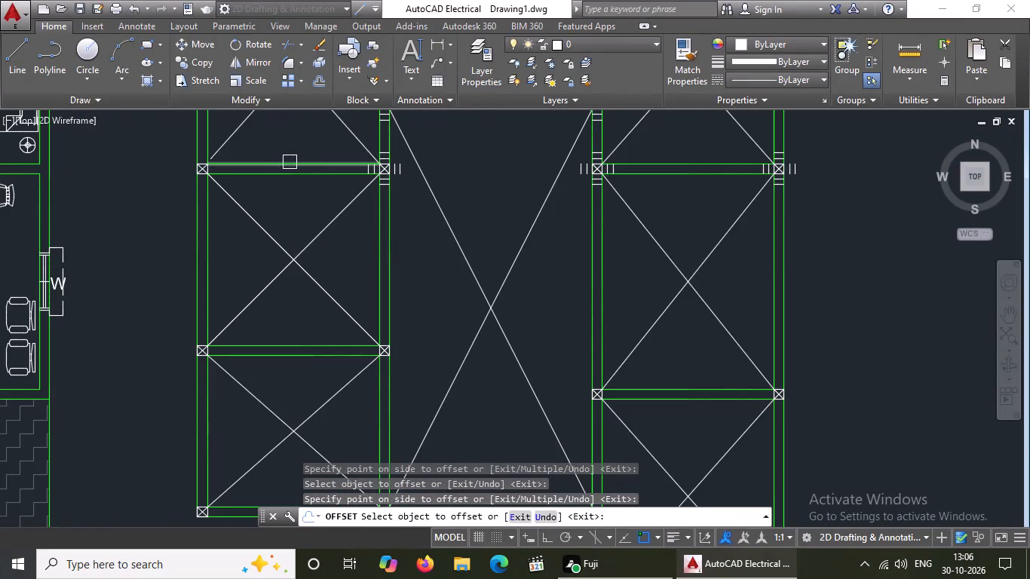
scroll(182, 160, up, 3)
drag(280, 204, 296, 201)
click(342, 198)
drag(299, 198, 308, 198)
drag(387, 207, 377, 211)
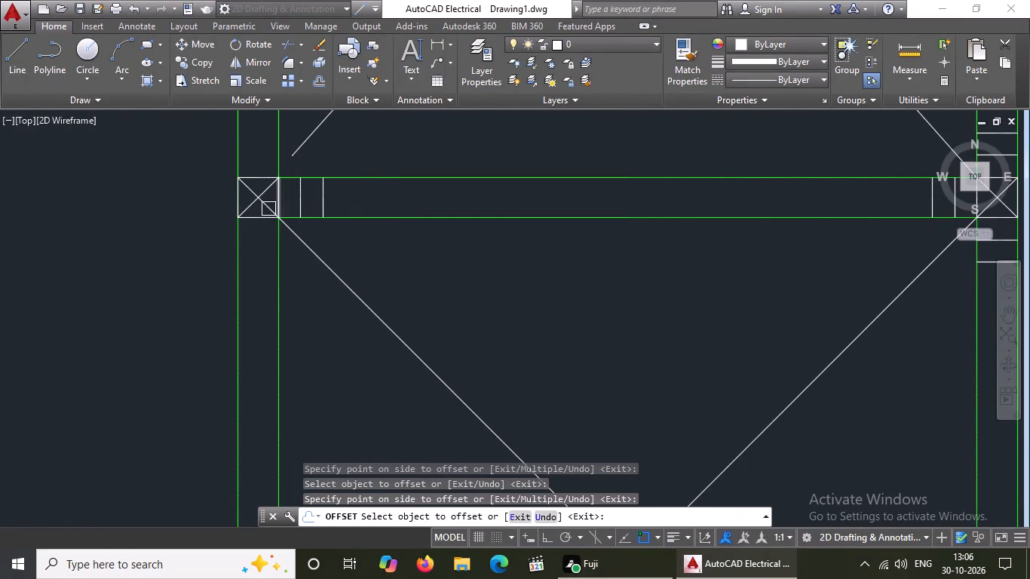
click(262, 217)
click(249, 258)
drag(244, 238, 238, 272)
click(232, 299)
Offset the west and north edges of the column at the west-bay cross wall's west end outward twice each at 5" spacing.
drag(239, 197, 232, 206)
drag(202, 220, 203, 213)
click(209, 211)
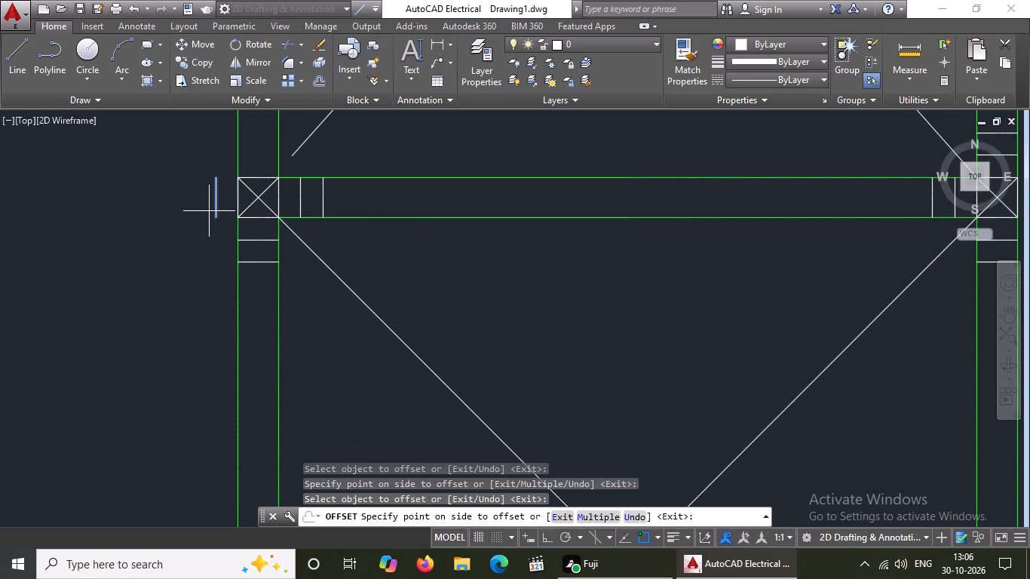
drag(146, 216, 186, 201)
click(260, 179)
click(265, 165)
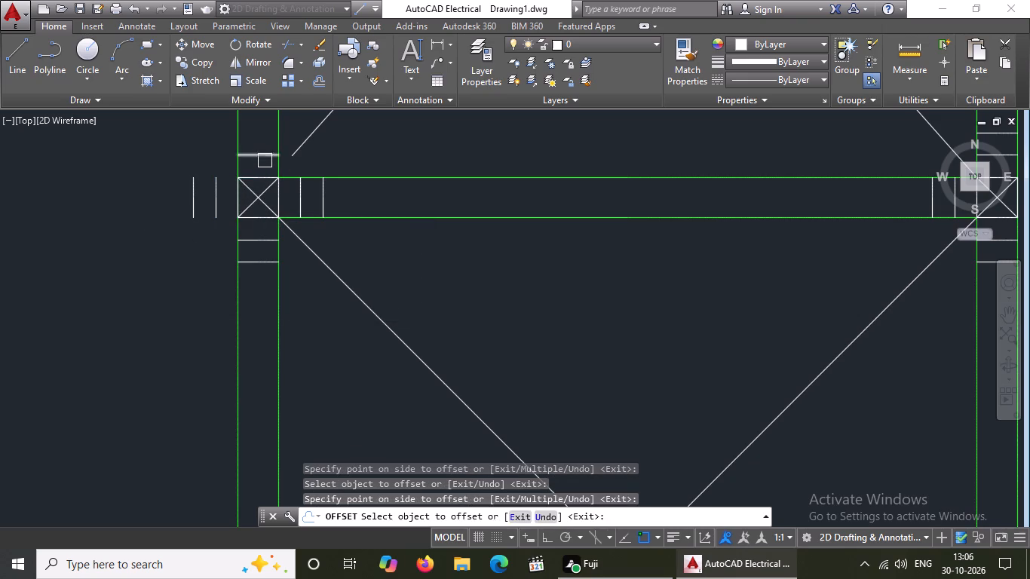
click(264, 155)
click(259, 139)
scroll(350, 164, down, 1)
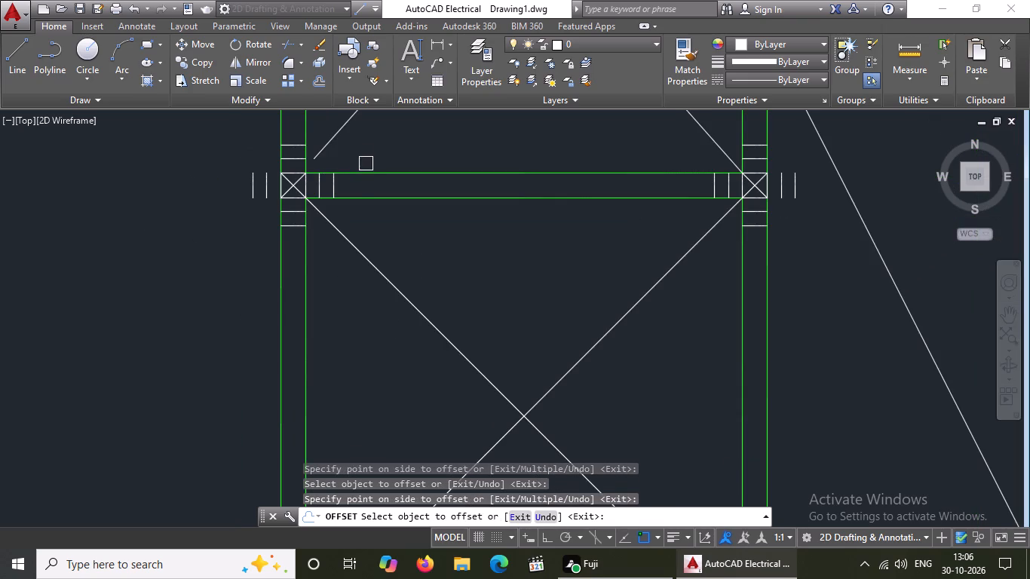
middle_drag(366, 187, 366, 244)
key(Escape)
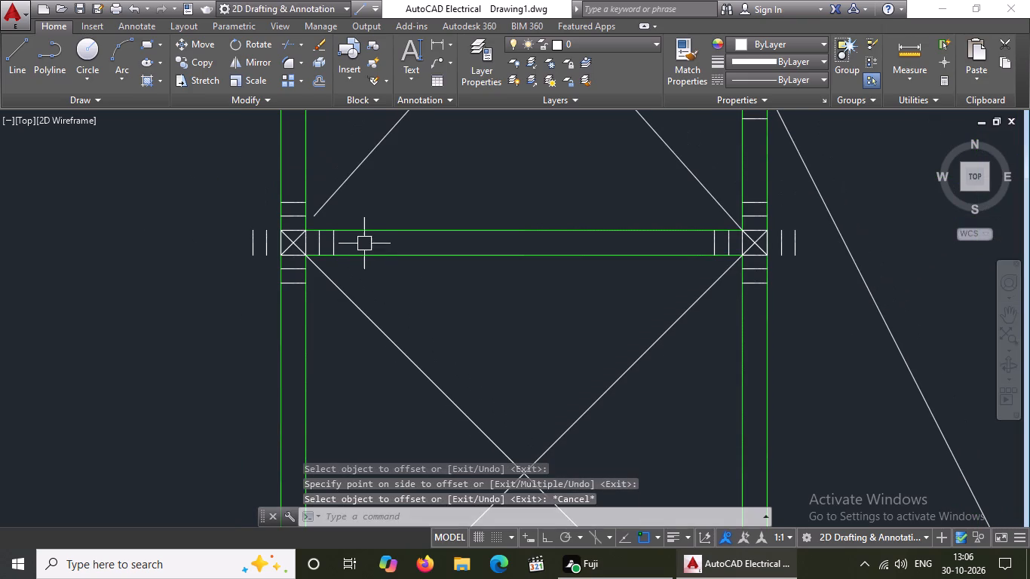
Extend the short diagonal of the northwest room into the column at the room's southwest corner.
key(e)
key(x)
key(space)
key(space)
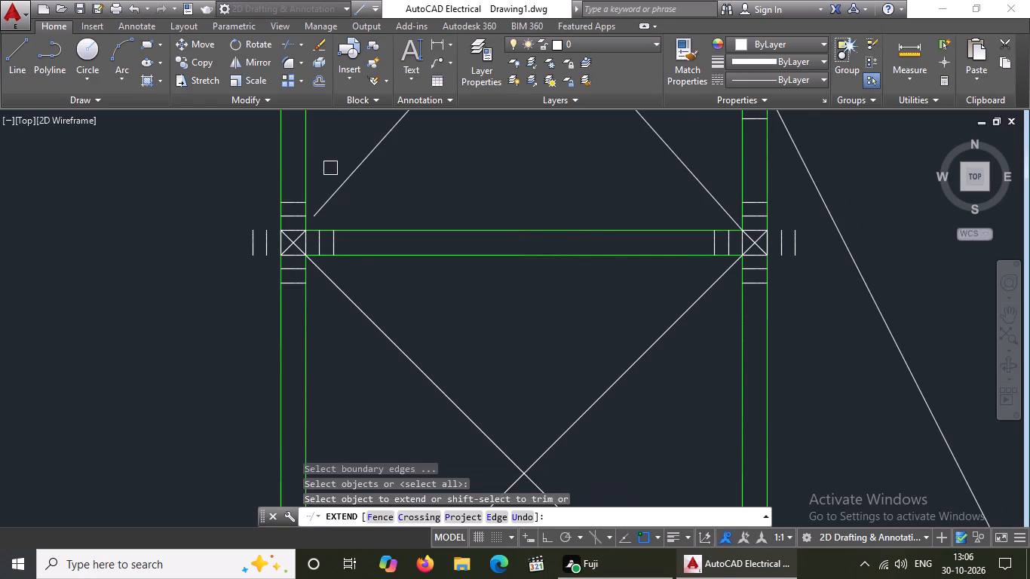
click(339, 189)
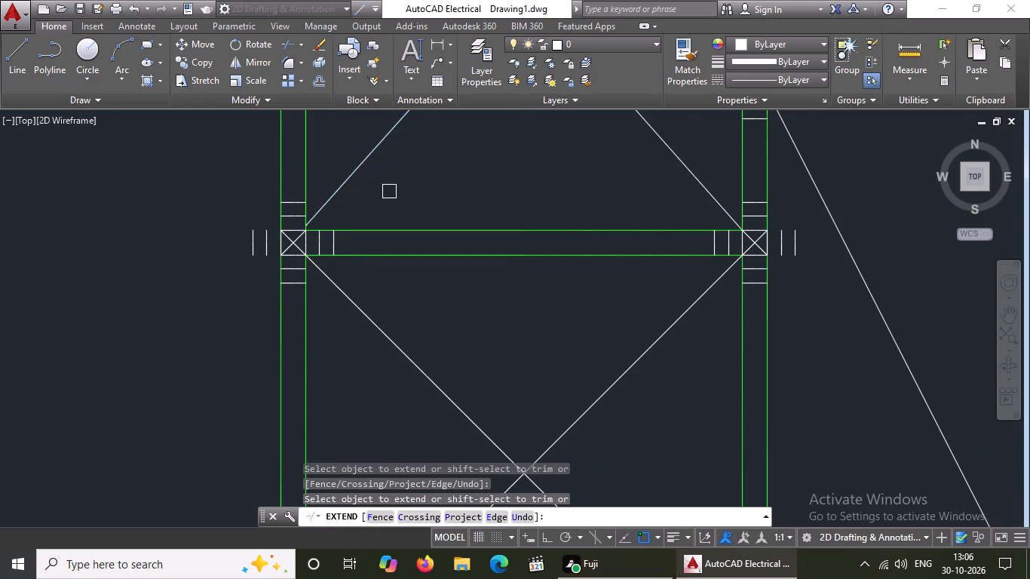
scroll(389, 191, down, 1)
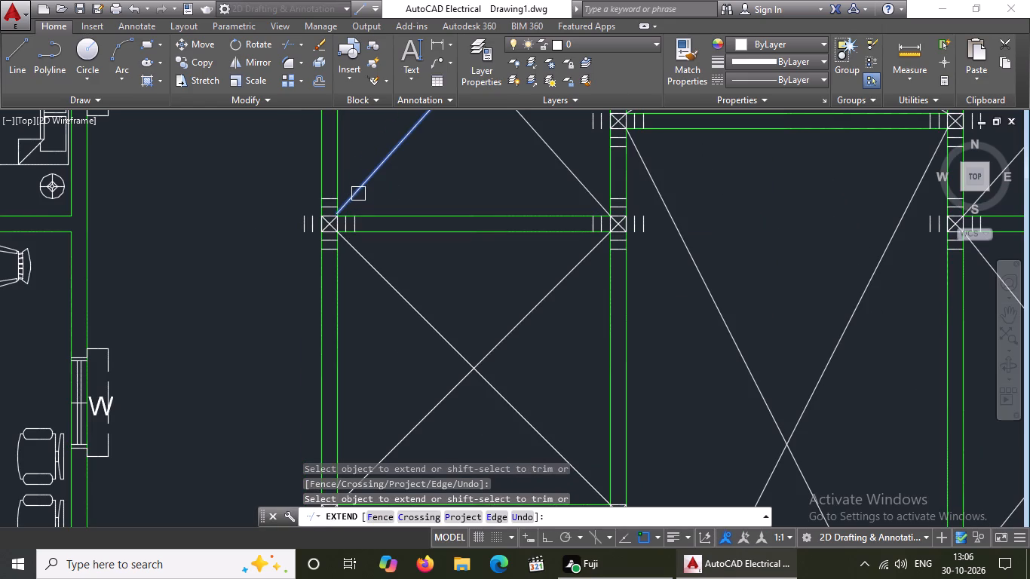
scroll(353, 194, up, 2)
click(330, 213)
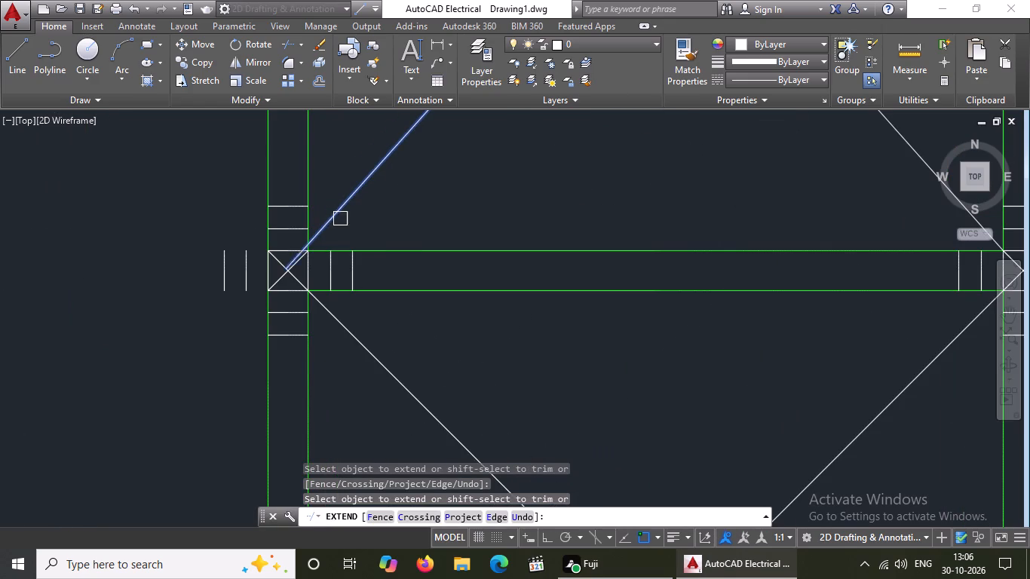
scroll(405, 225, down, 3)
key(Escape)
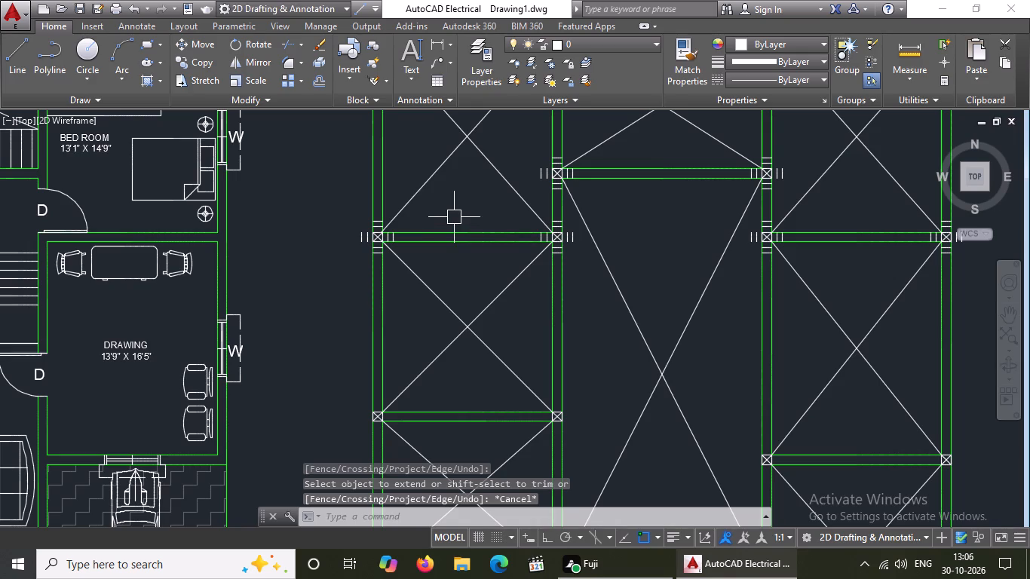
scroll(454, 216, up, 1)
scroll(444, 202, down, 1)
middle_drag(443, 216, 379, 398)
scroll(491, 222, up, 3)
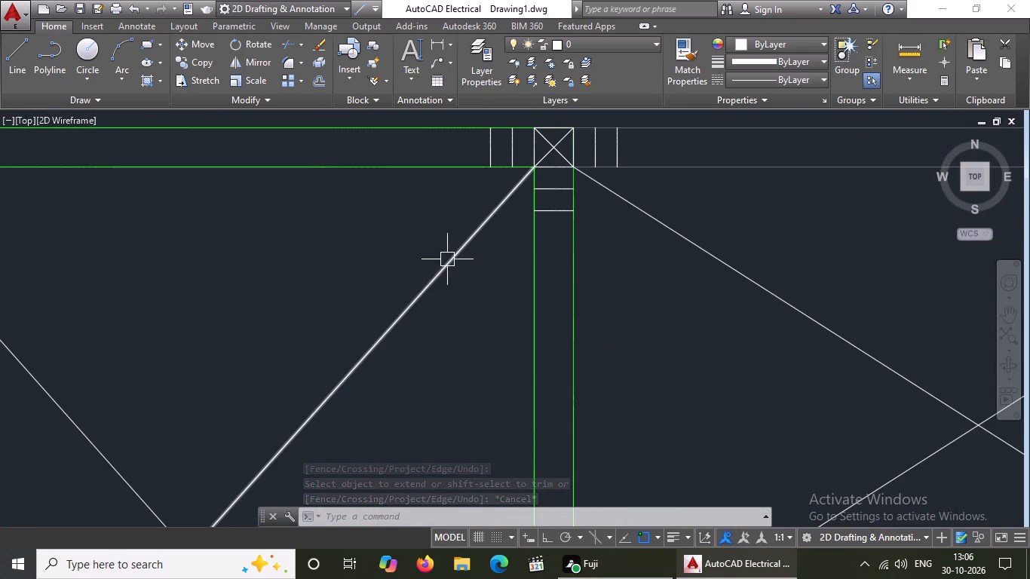
Erase the northwest room's diagonal that rises toward its northeast corner column.
click(447, 259)
key(Delete)
Draw a line across the northwest room from its southwest column's inner corner to its northeast column's inner corner.
scroll(437, 237, down, 3)
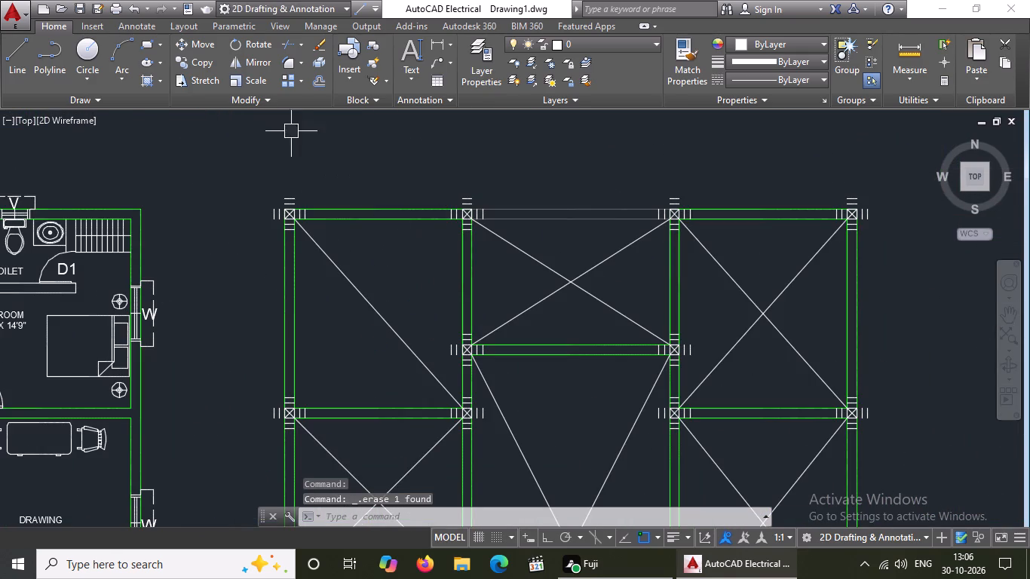
click(15, 55)
scroll(477, 337, up, 2)
scroll(283, 285, down, 1)
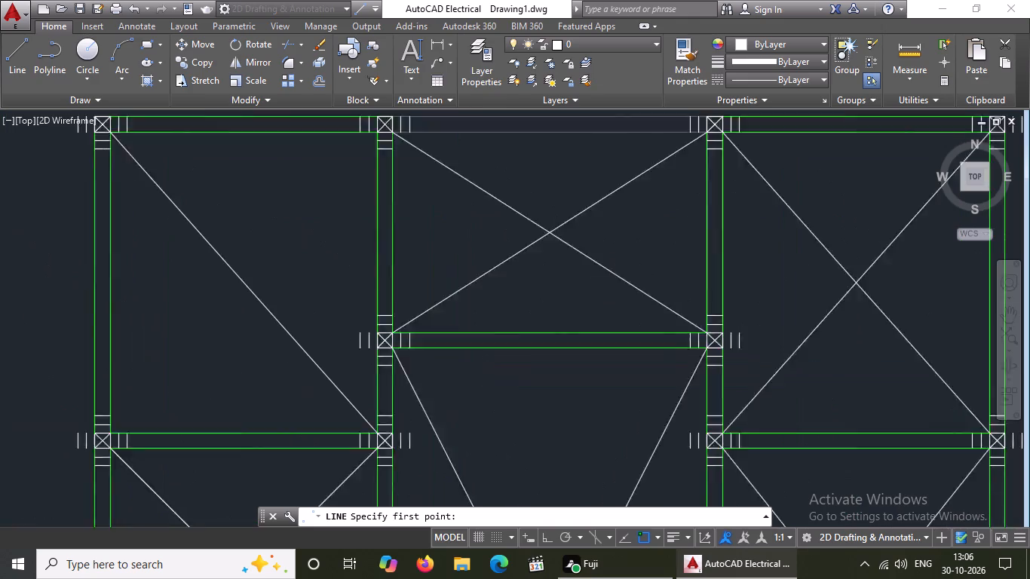
scroll(283, 285, down, 1)
scroll(172, 394, up, 5)
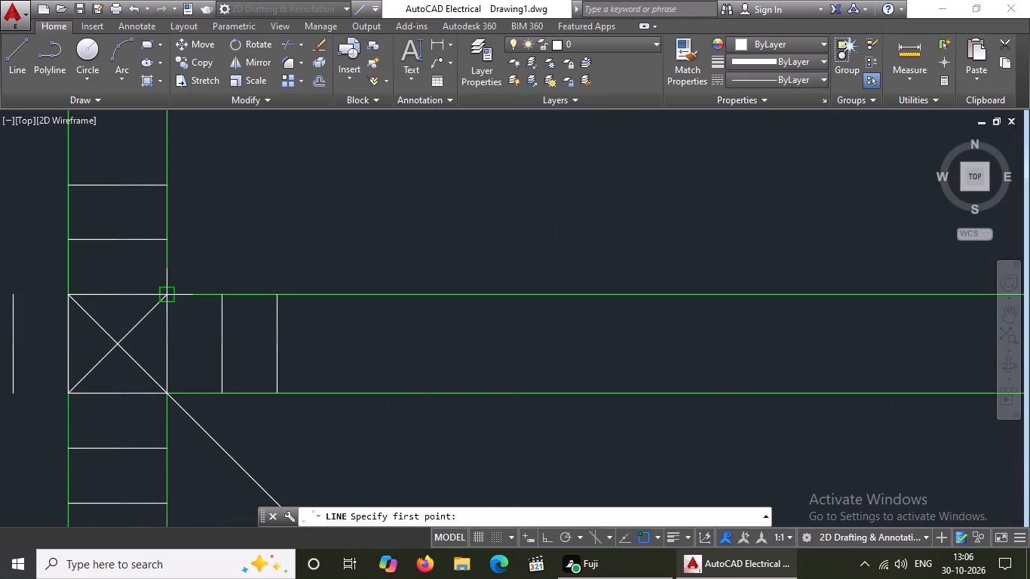
drag(161, 296, 184, 292)
scroll(266, 243, down, 4)
middle_drag(342, 242, 342, 284)
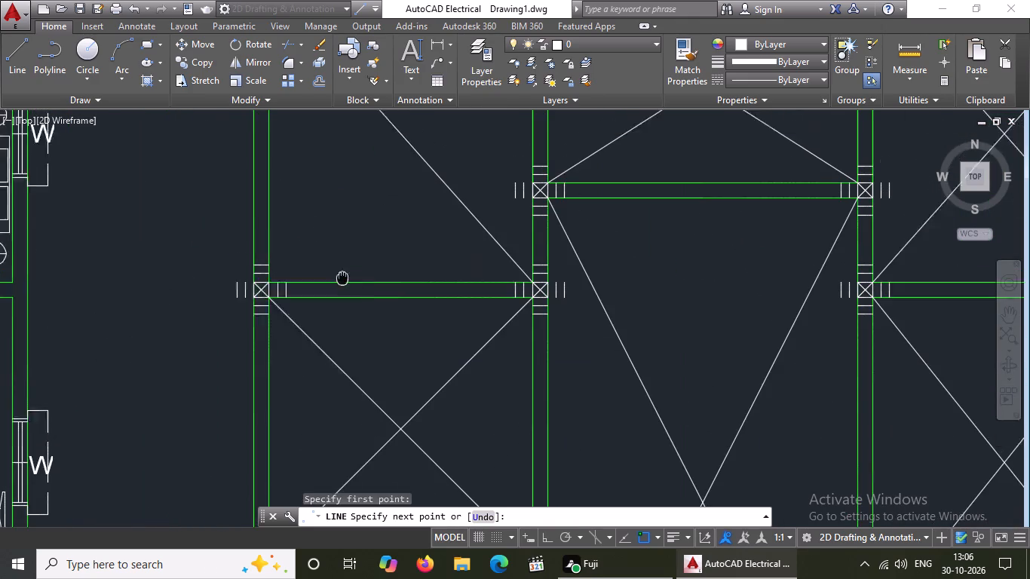
middle_drag(342, 284, 324, 493)
scroll(521, 230, up, 3)
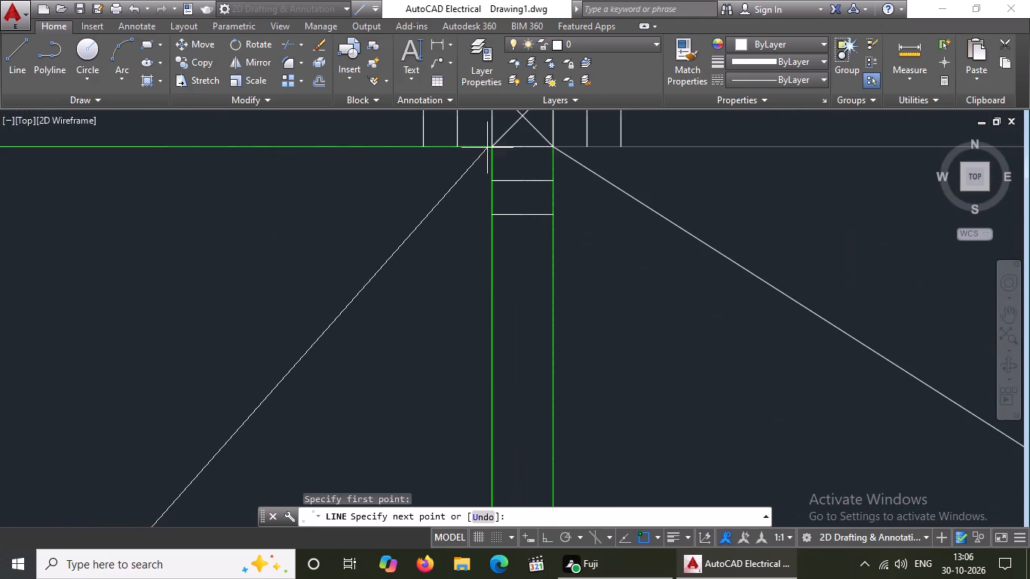
click(490, 146)
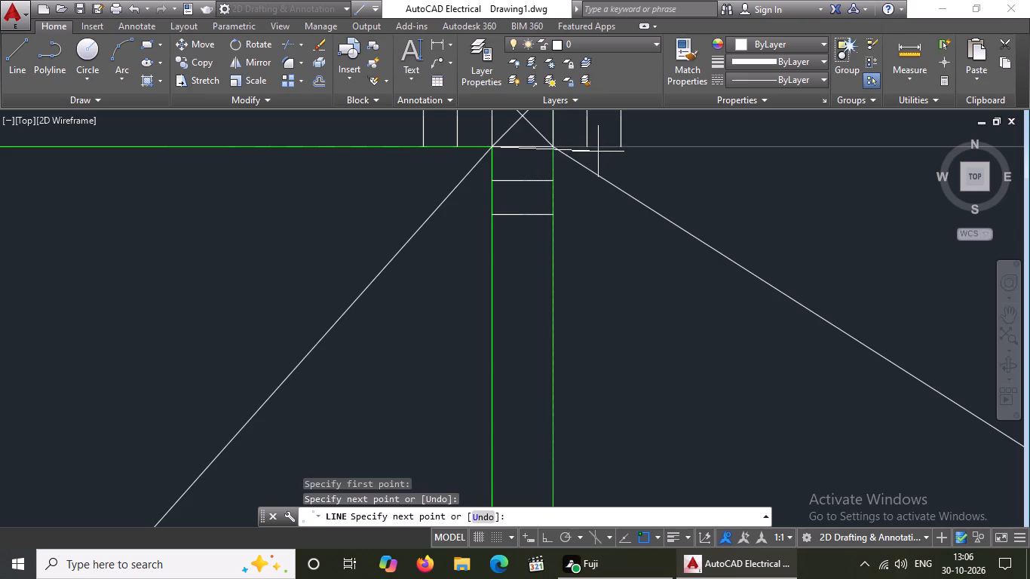
key(Return)
scroll(526, 223, down, 4)
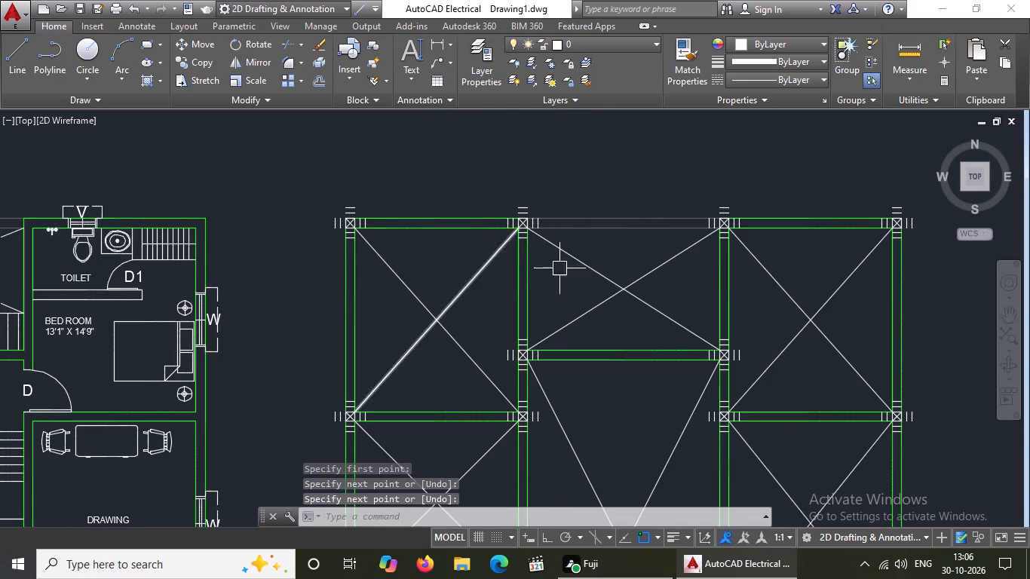
Offset the east edge of the column at the southern west-bay cross wall's west end outward twice at 5" spacing.
scroll(618, 250, down, 2)
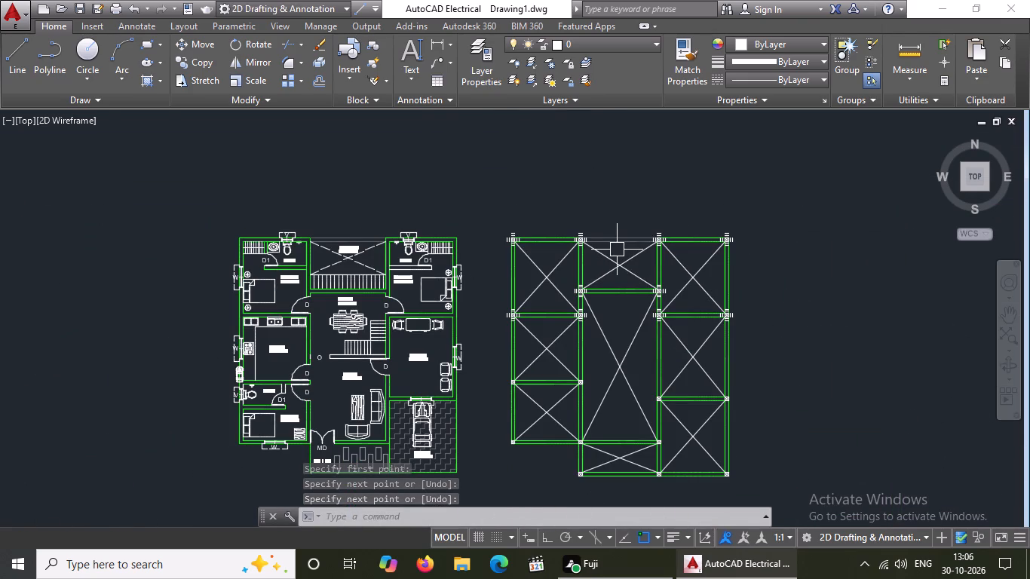
key(o)
key(Return)
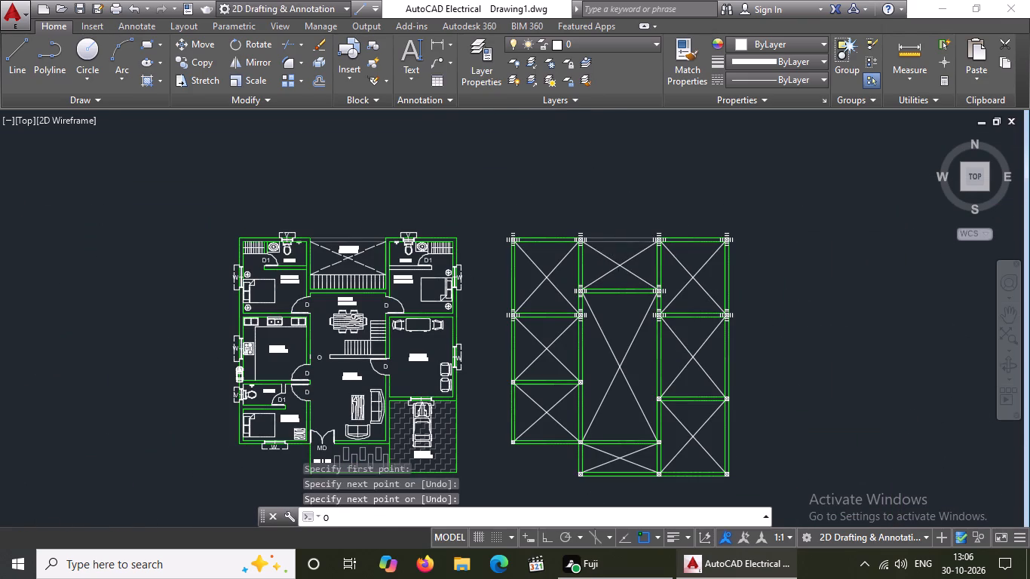
key(5)
key(shift+quotedbl)
key(Return)
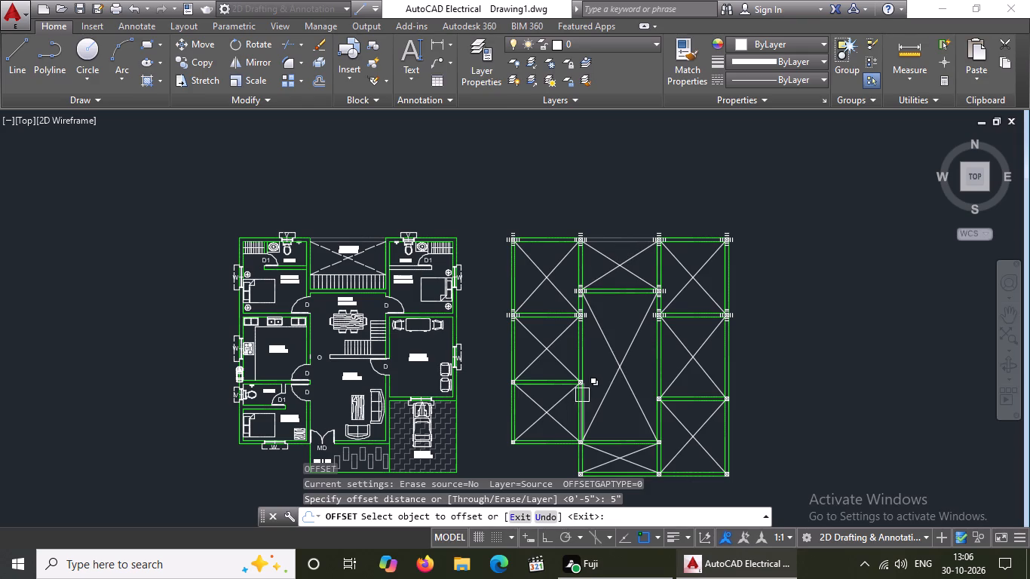
scroll(578, 394, up, 3)
scroll(330, 312, down, 1)
scroll(317, 346, up, 3)
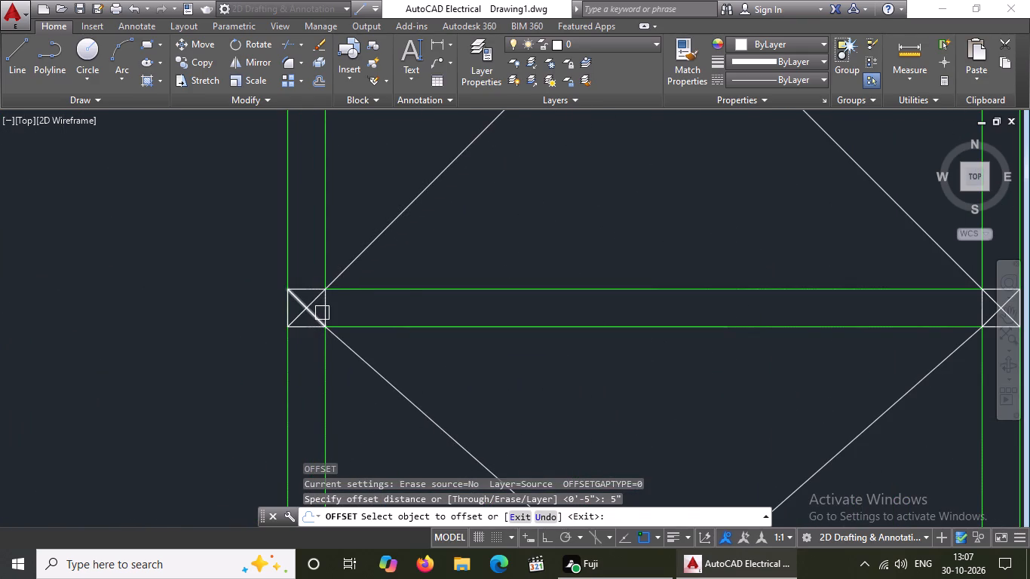
drag(325, 309, 337, 311)
click(360, 313)
drag(347, 312, 361, 310)
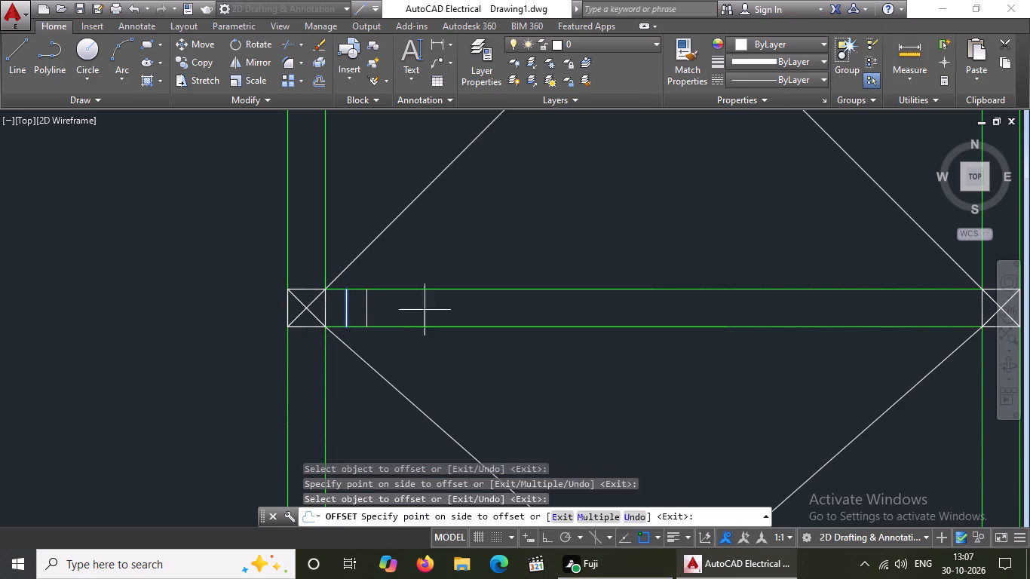
click(425, 310)
Offset the south edge of the column at the southern west-bay cross wall's west end outward twice at 5" spacing.
click(299, 327)
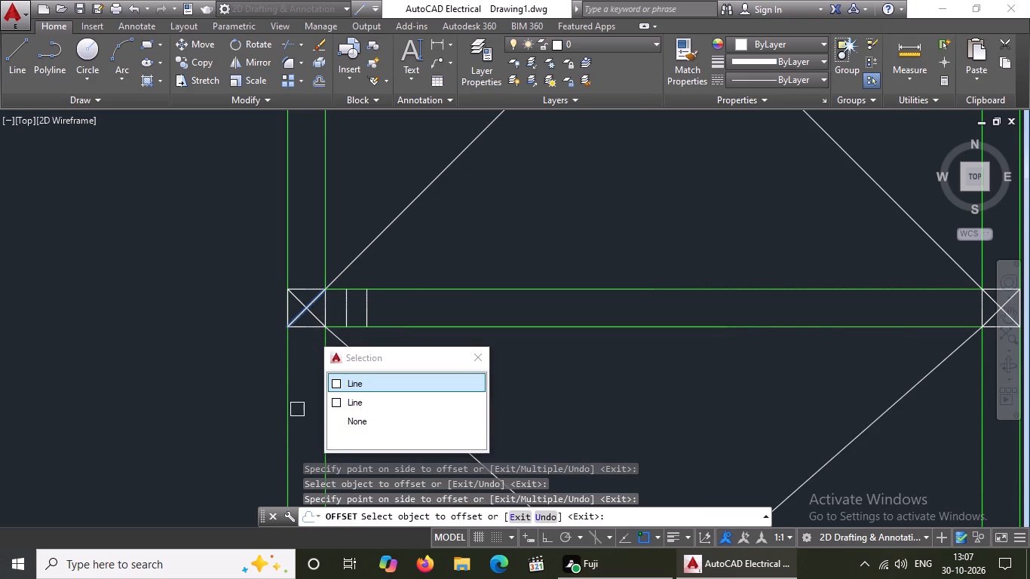
click(361, 427)
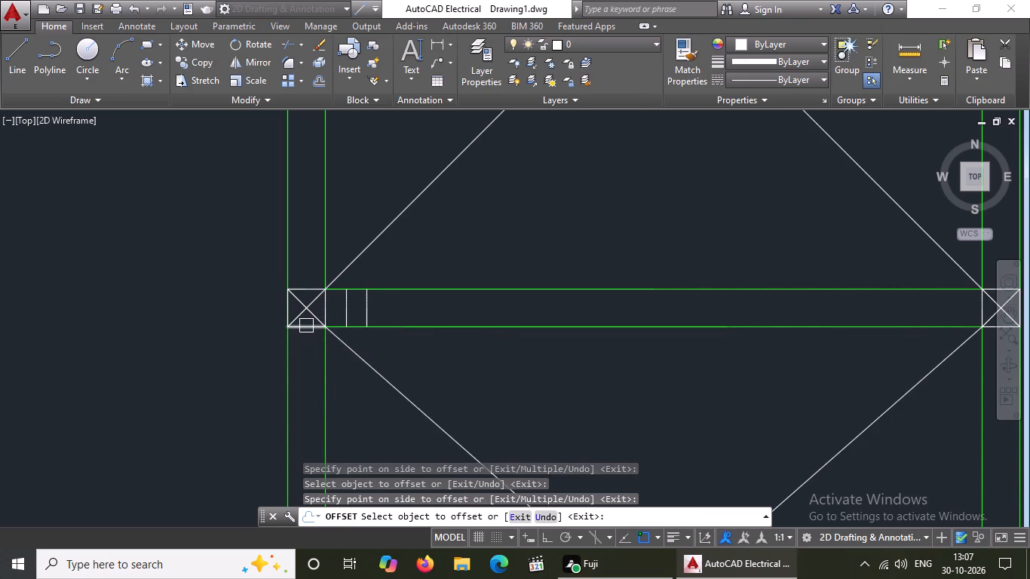
click(299, 328)
click(299, 384)
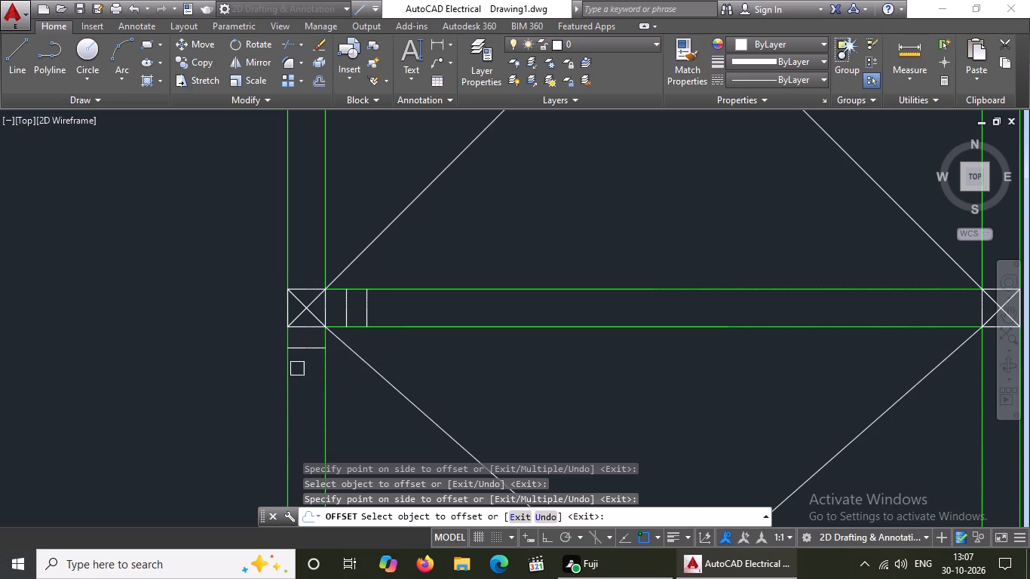
click(303, 352)
click(306, 428)
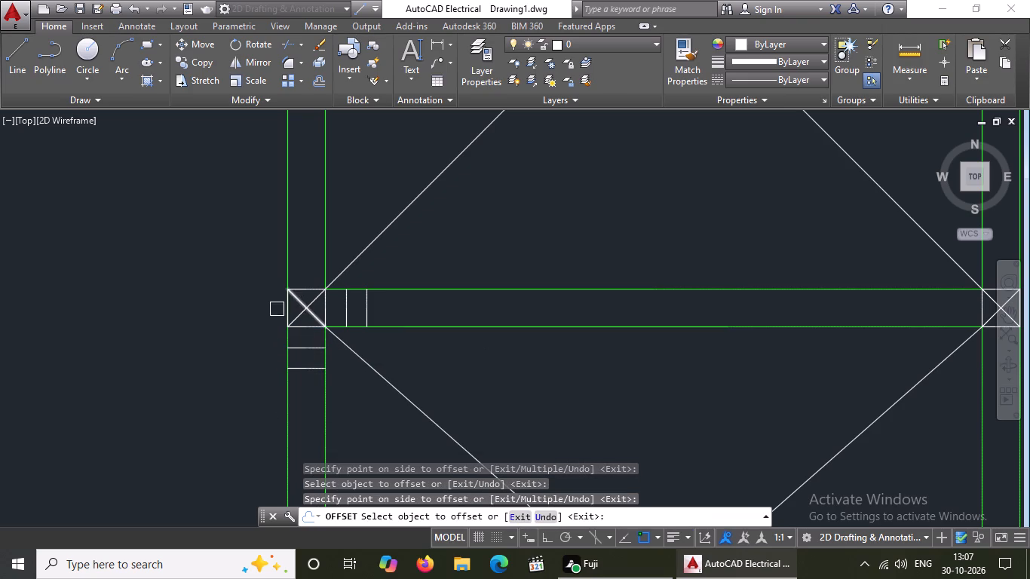
Offset the west and north edges of the column at the southern west-bay cross wall's west end outward twice each at 5" spacing.
click(286, 307)
click(247, 345)
click(267, 308)
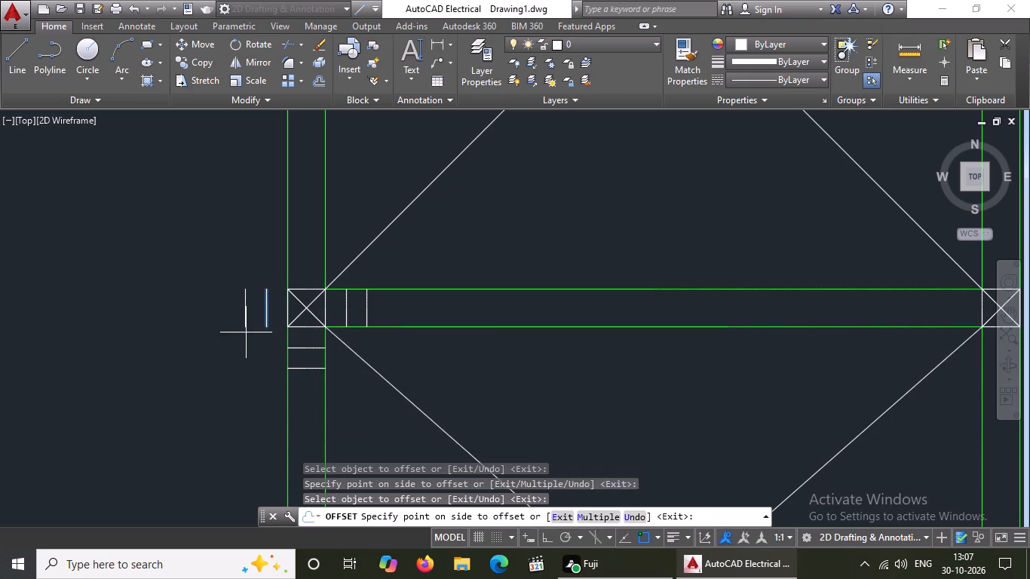
click(246, 334)
click(305, 286)
click(304, 258)
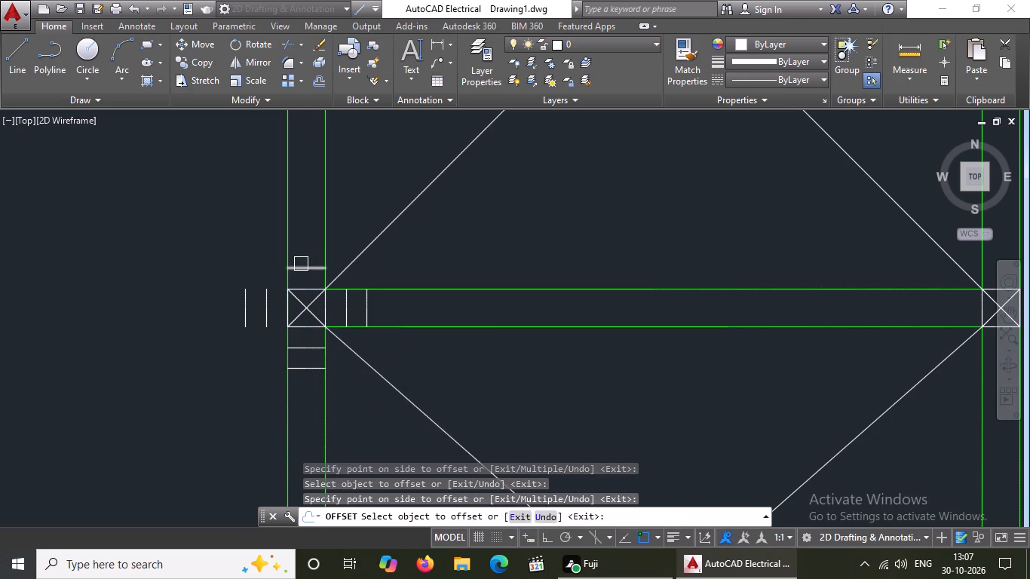
click(299, 269)
click(302, 239)
Offset the south and west edges of the column at the west bay's southwest corner outward twice each at 5" spacing.
scroll(336, 223, down, 3)
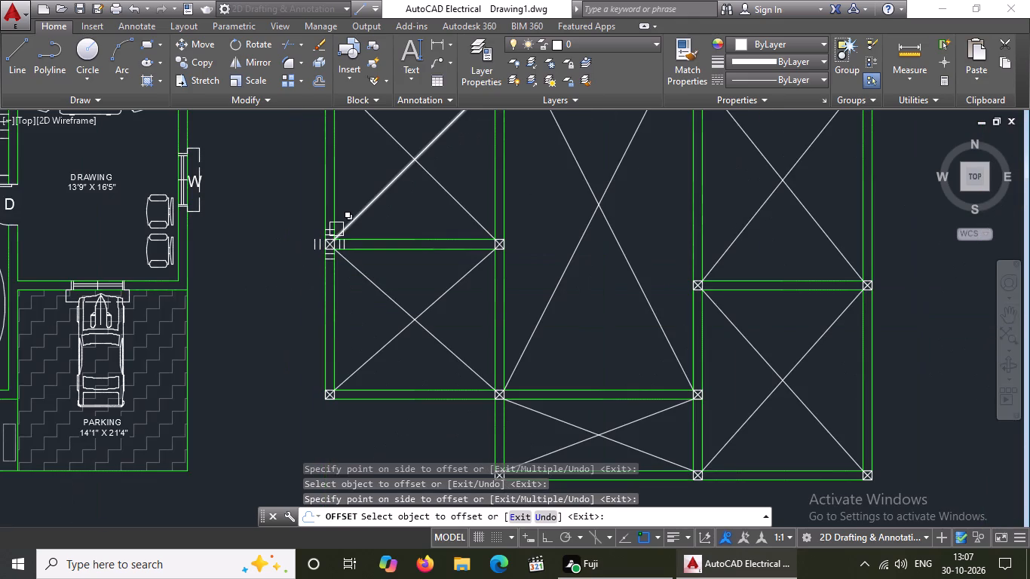
scroll(339, 228, down, 3)
middle_drag(339, 245, 339, 314)
scroll(333, 345, up, 7)
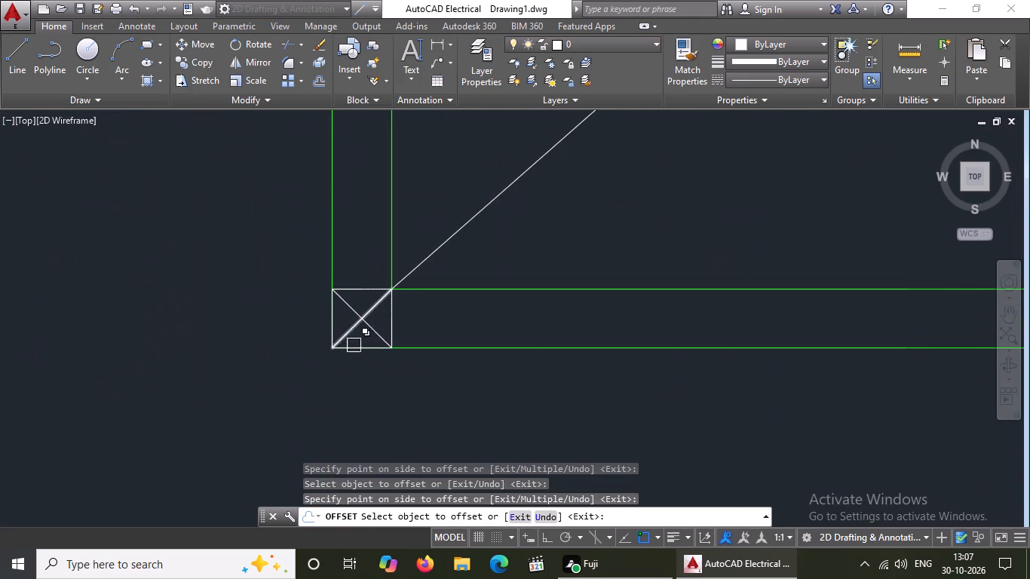
click(363, 345)
click(351, 392)
drag(359, 377, 357, 387)
drag(336, 421, 342, 409)
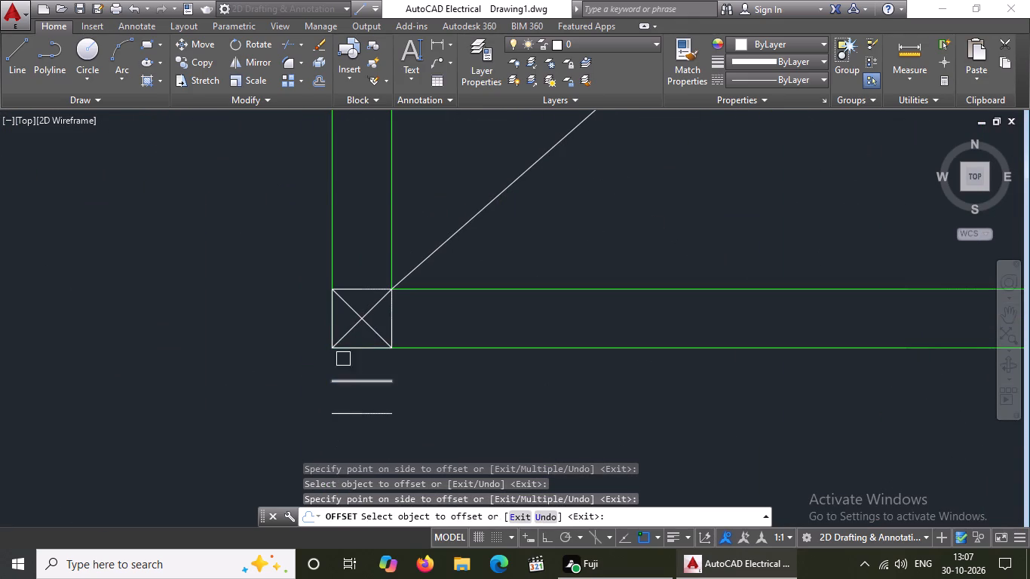
click(332, 323)
click(295, 343)
click(296, 325)
drag(241, 357, 243, 354)
drag(243, 354, 258, 342)
Offset the north and east edges of the column at the west bay's southwest corner outward twice each at 5" spacing.
click(356, 289)
click(357, 260)
drag(358, 258, 360, 250)
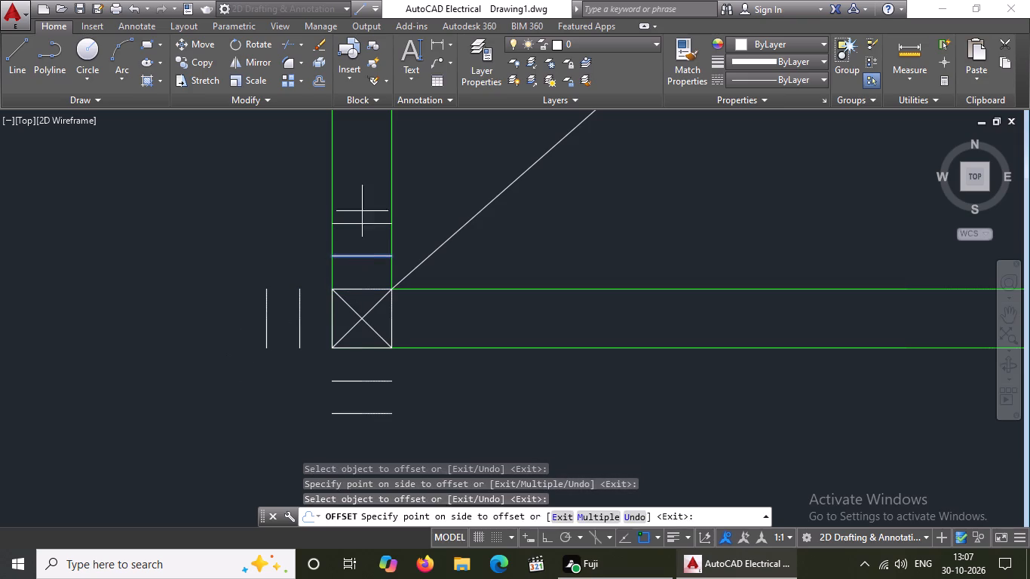
click(362, 211)
drag(394, 311, 413, 306)
click(421, 305)
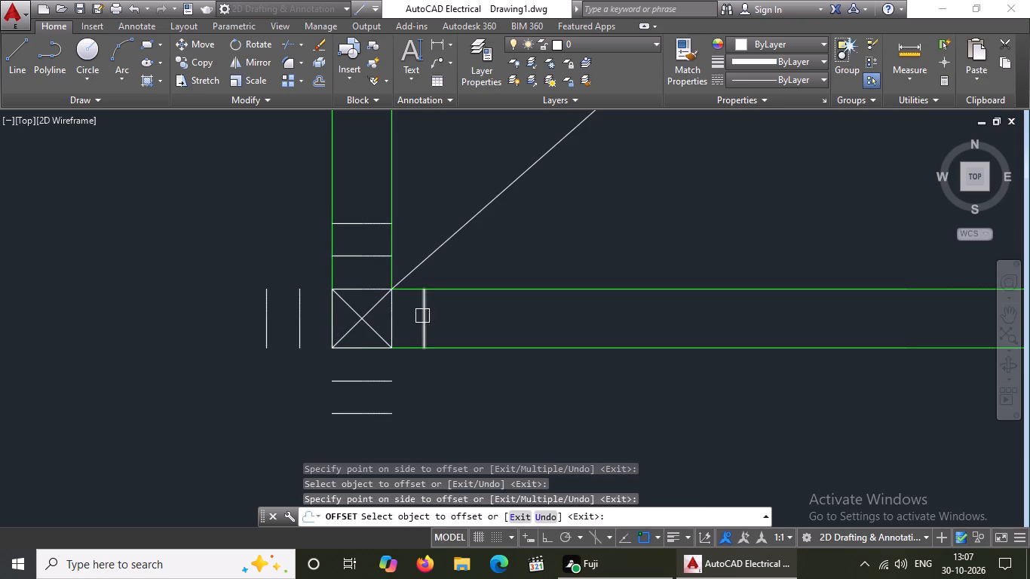
click(425, 317)
click(480, 316)
Offset the east and west edges of the column at the southern west-bay cross wall's east end outward twice each at 5" spacing.
scroll(480, 316, down, 3)
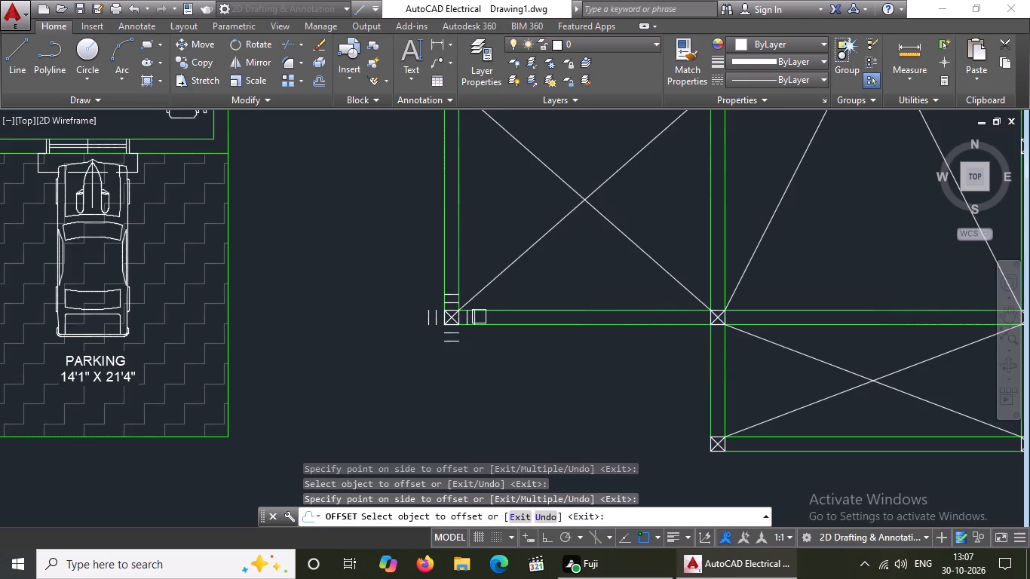
scroll(479, 317, down, 3)
scroll(527, 259, up, 6)
click(581, 284)
click(608, 268)
click(608, 277)
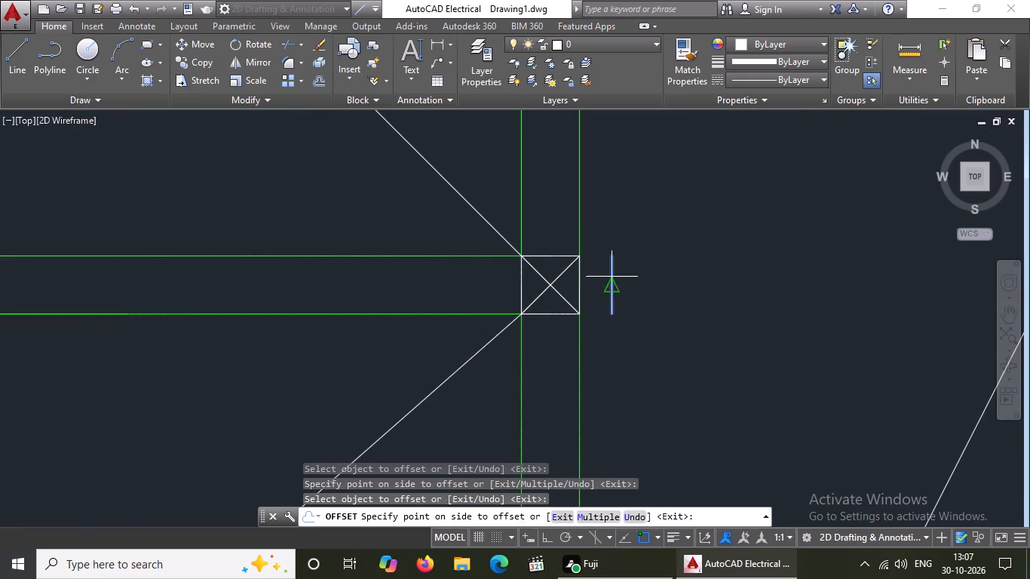
drag(649, 268, 650, 276)
click(525, 280)
click(462, 297)
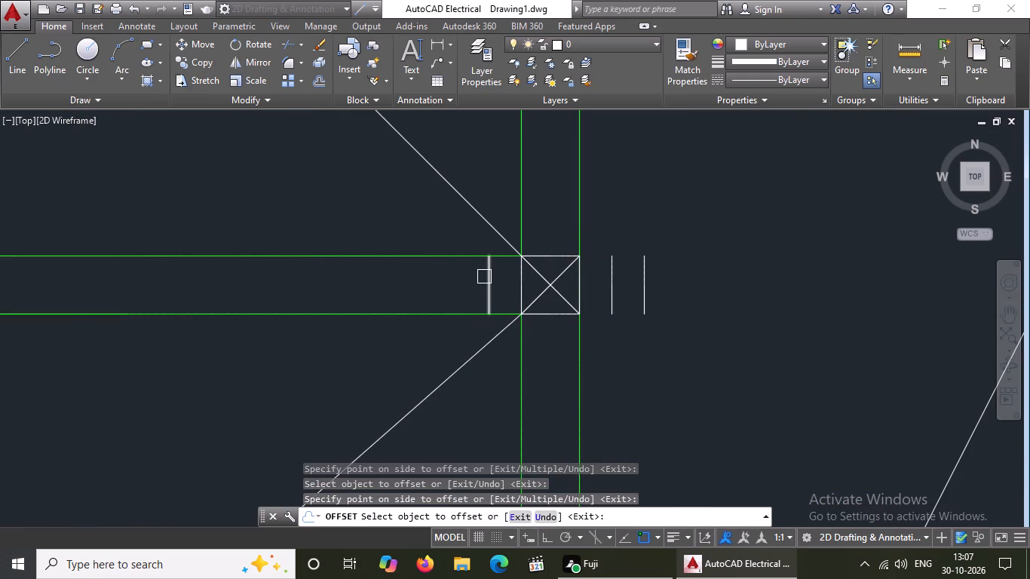
drag(486, 275, 465, 298)
drag(348, 349, 376, 320)
Offset the north and south edges of the column at the southern west-bay cross wall's east end outward twice each at 5" spacing.
click(551, 261)
click(556, 224)
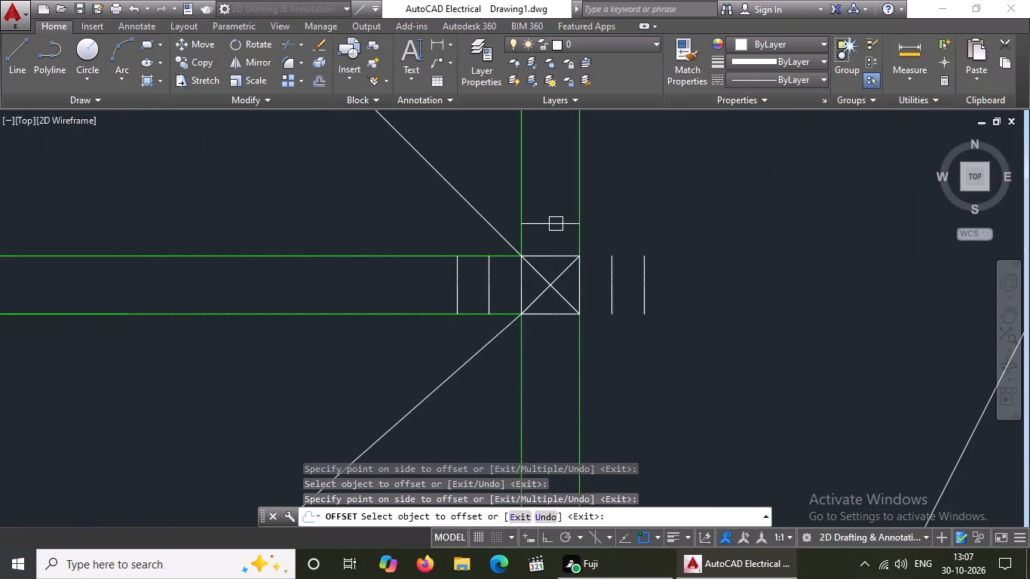
click(556, 224)
drag(556, 193, 559, 228)
drag(547, 227, 554, 207)
drag(559, 177, 559, 195)
click(545, 315)
click(546, 352)
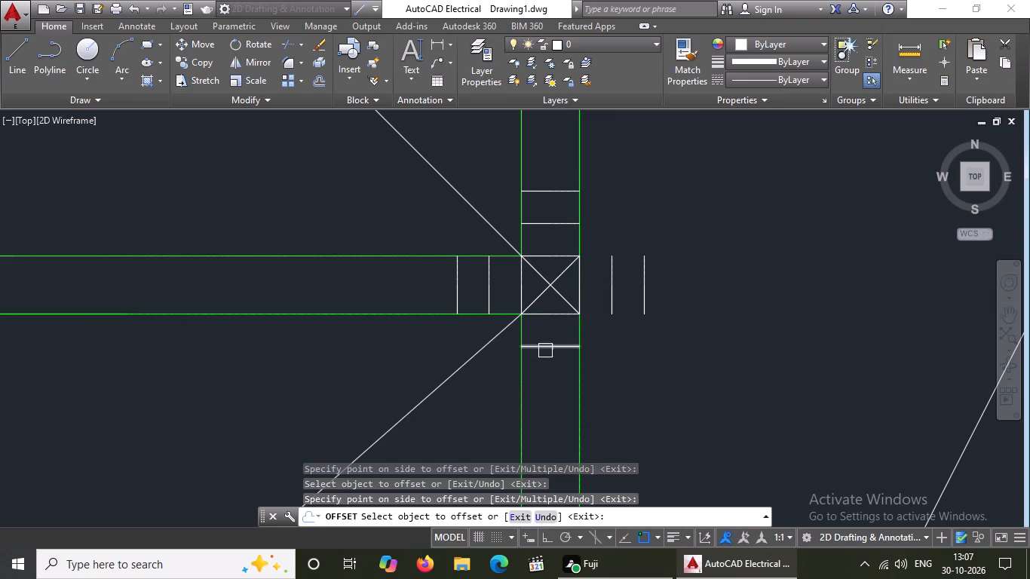
click(546, 348)
click(557, 400)
Offset the south and east edges of the column at the central hall's southwest corner outward twice each at 5" spacing.
scroll(572, 358, down, 6)
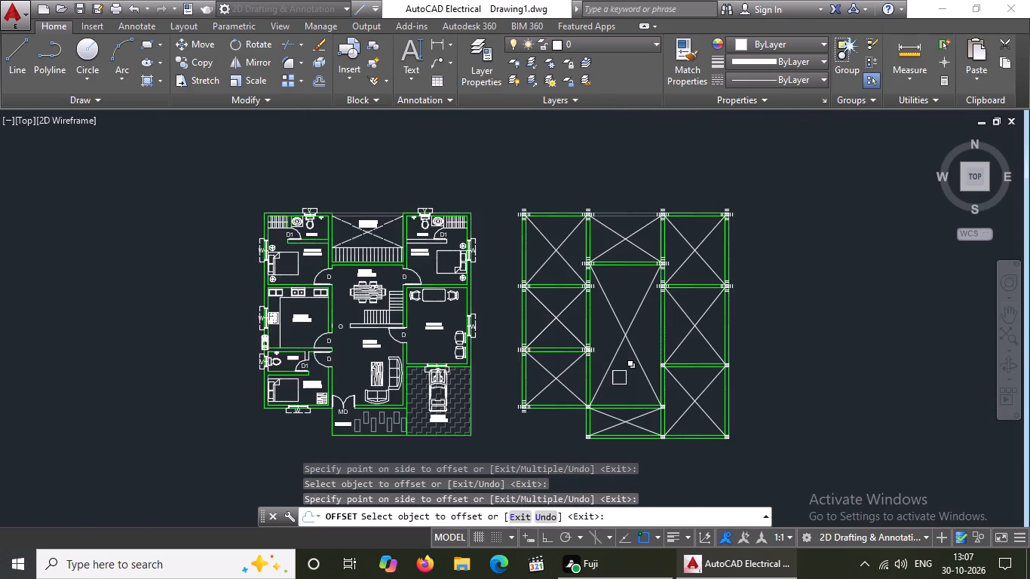
scroll(635, 437, up, 2)
scroll(550, 390, up, 2)
scroll(450, 335, up, 3)
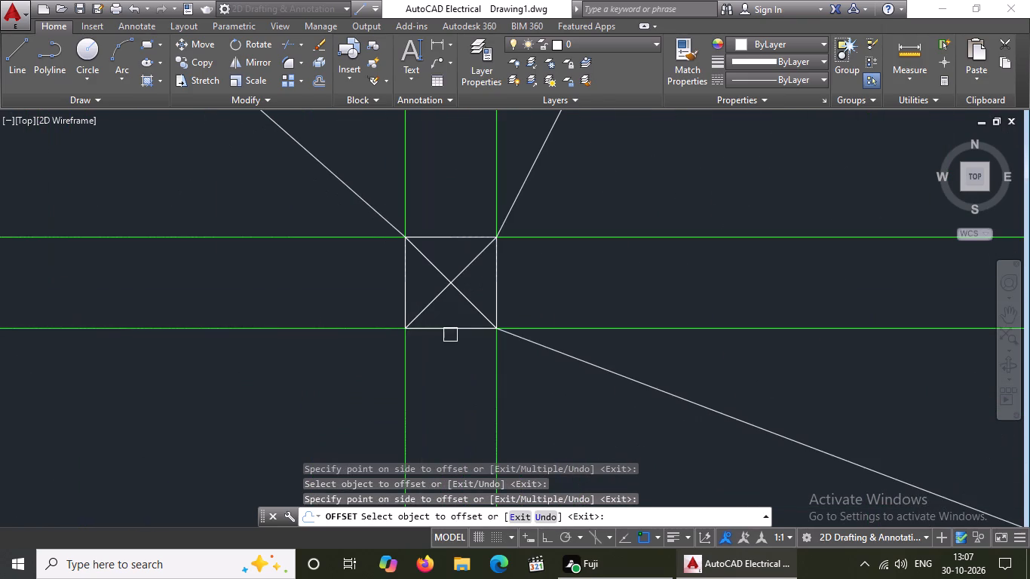
click(449, 327)
click(452, 363)
drag(451, 381, 451, 413)
drag(446, 462, 452, 449)
click(499, 289)
click(533, 284)
click(548, 289)
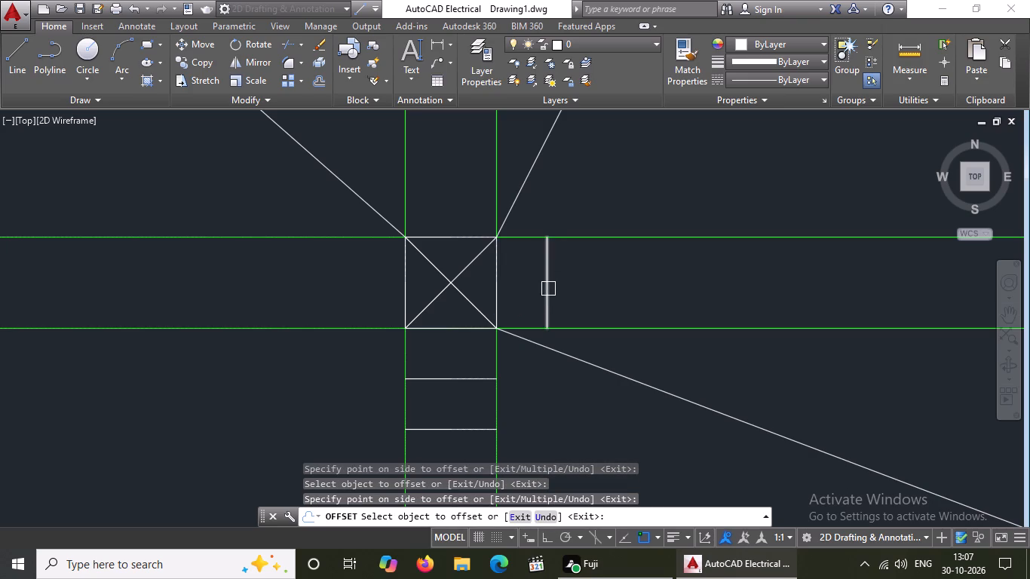
click(560, 285)
Offset the west and north edges of the column at the central hall's southwest corner outward twice each at 5" spacing.
click(401, 293)
click(348, 311)
click(354, 289)
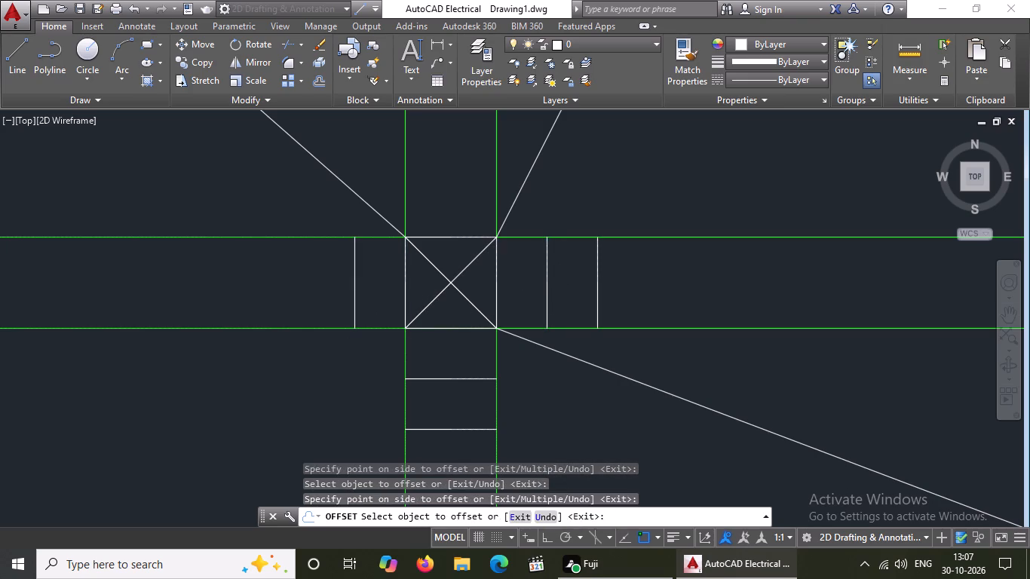
click(302, 323)
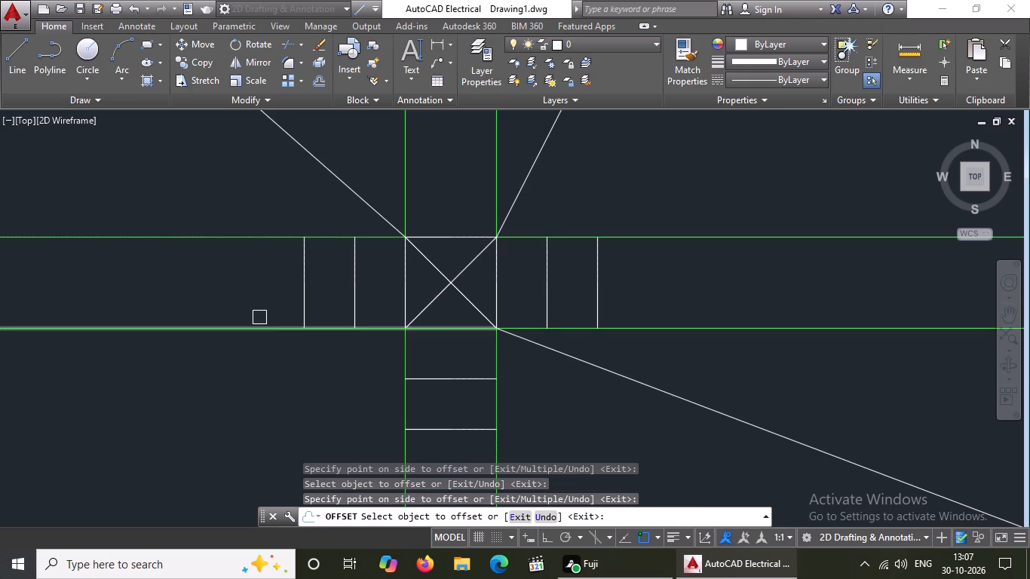
click(446, 239)
click(448, 200)
click(454, 185)
click(454, 170)
Offset the south and east edges of the column at the south-central bay's southwest corner outward twice each at 5" spacing.
scroll(455, 169, down, 5)
middle_drag(456, 214, 425, 370)
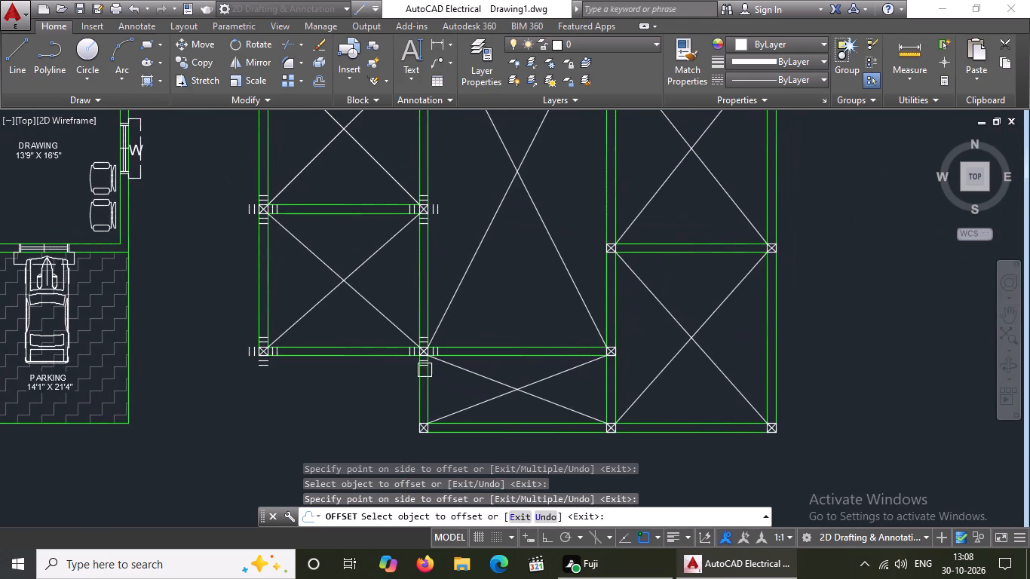
scroll(488, 311, down, 2)
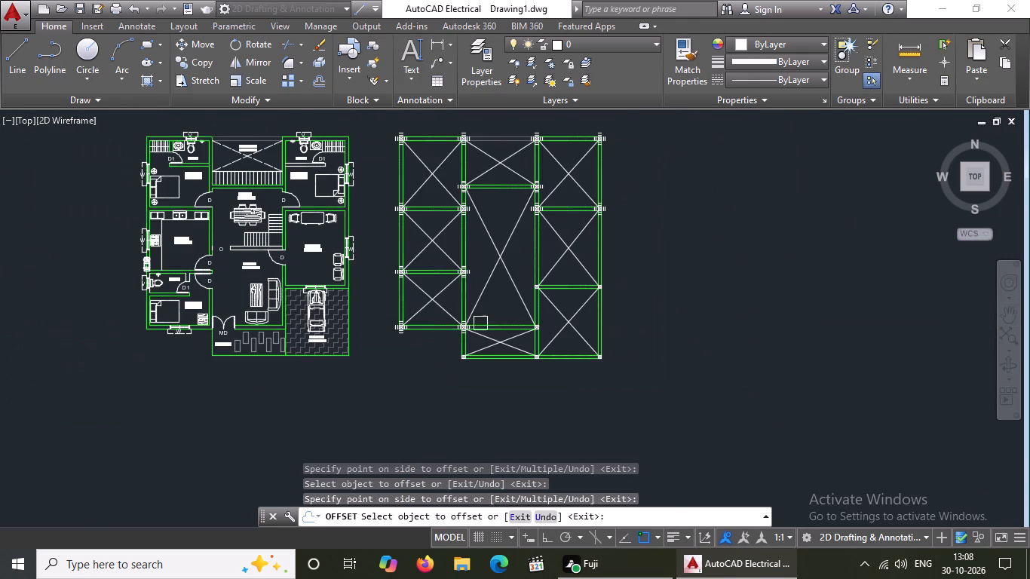
scroll(444, 380, up, 2)
scroll(504, 318, up, 4)
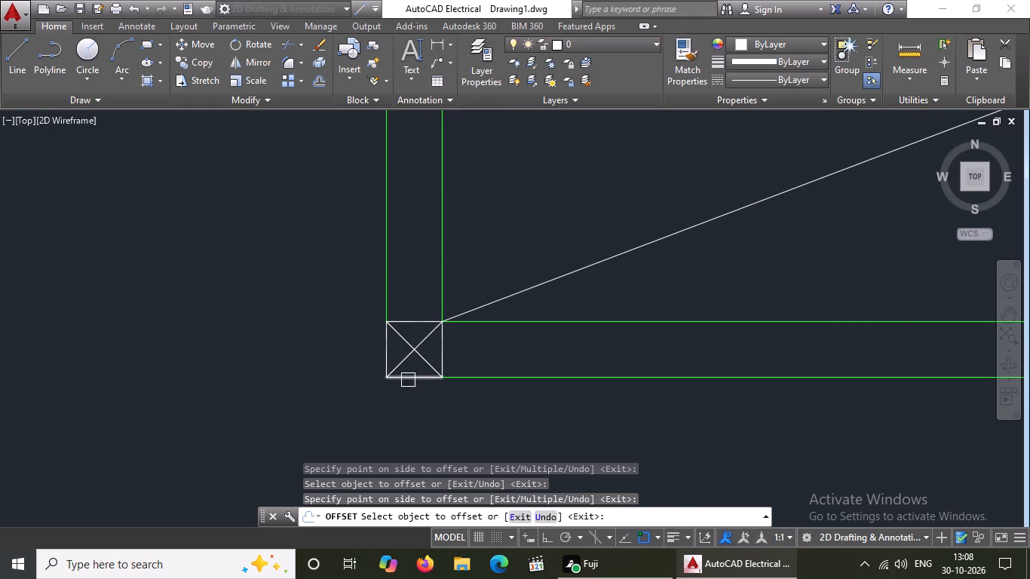
click(409, 379)
click(413, 417)
drag(415, 410, 406, 436)
click(395, 461)
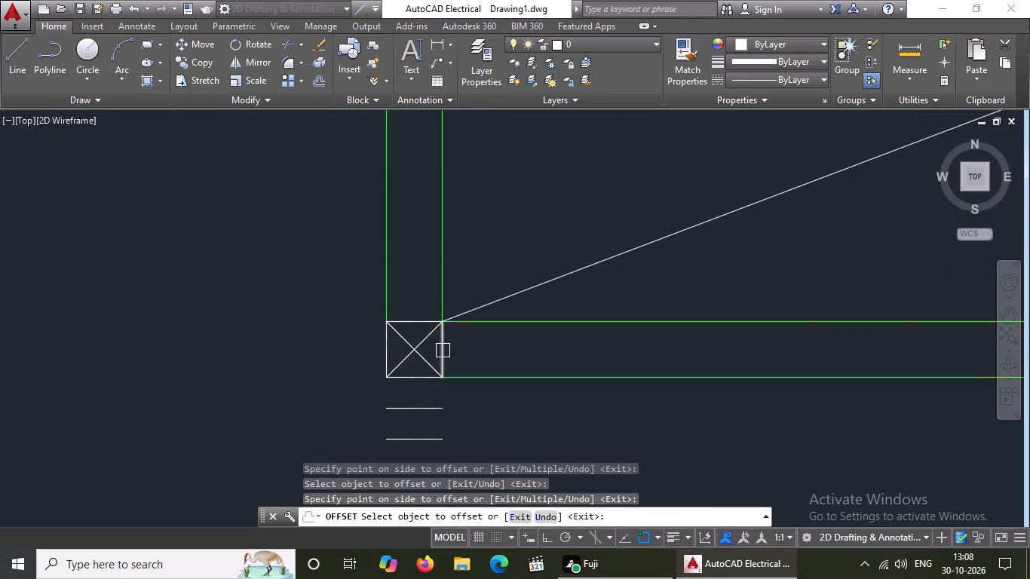
click(442, 350)
click(469, 346)
drag(470, 350, 489, 351)
click(541, 359)
Offset the west and north edges of the column at the south-central bay's southwest corner outward twice each at 5" spacing.
drag(385, 342, 377, 346)
drag(335, 357, 351, 351)
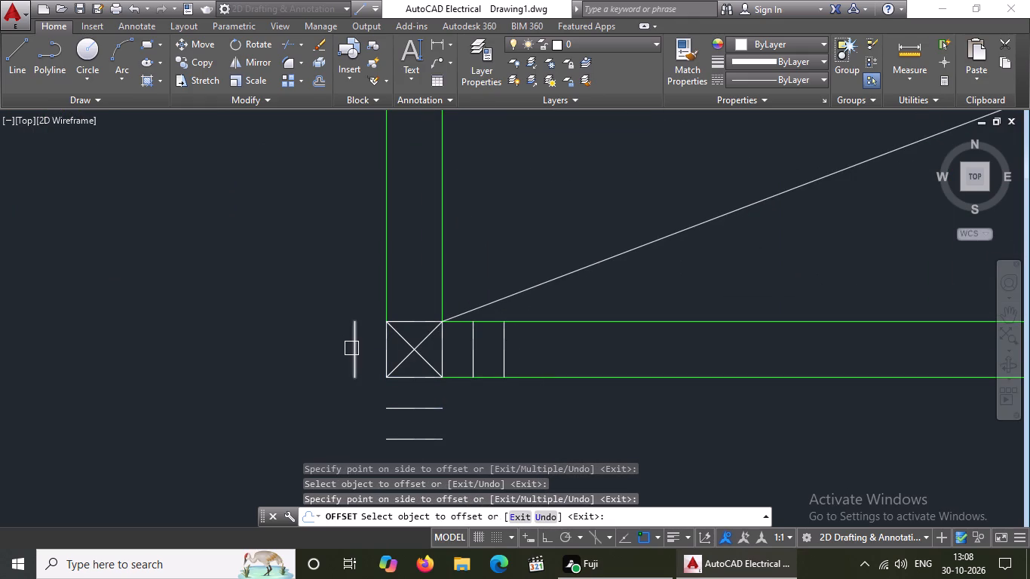
click(351, 348)
drag(315, 361, 335, 354)
drag(405, 327, 409, 317)
click(412, 296)
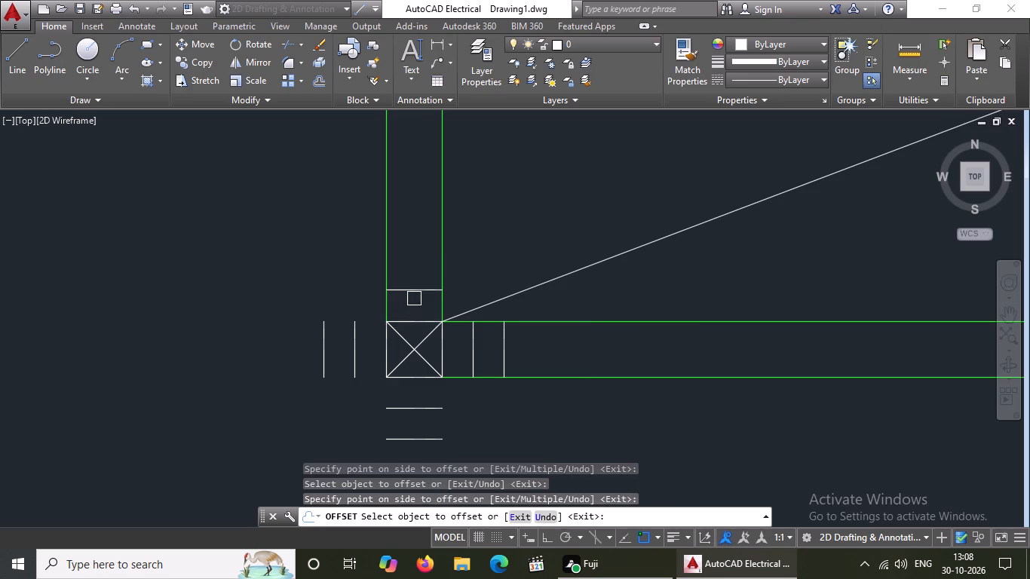
click(414, 289)
click(414, 274)
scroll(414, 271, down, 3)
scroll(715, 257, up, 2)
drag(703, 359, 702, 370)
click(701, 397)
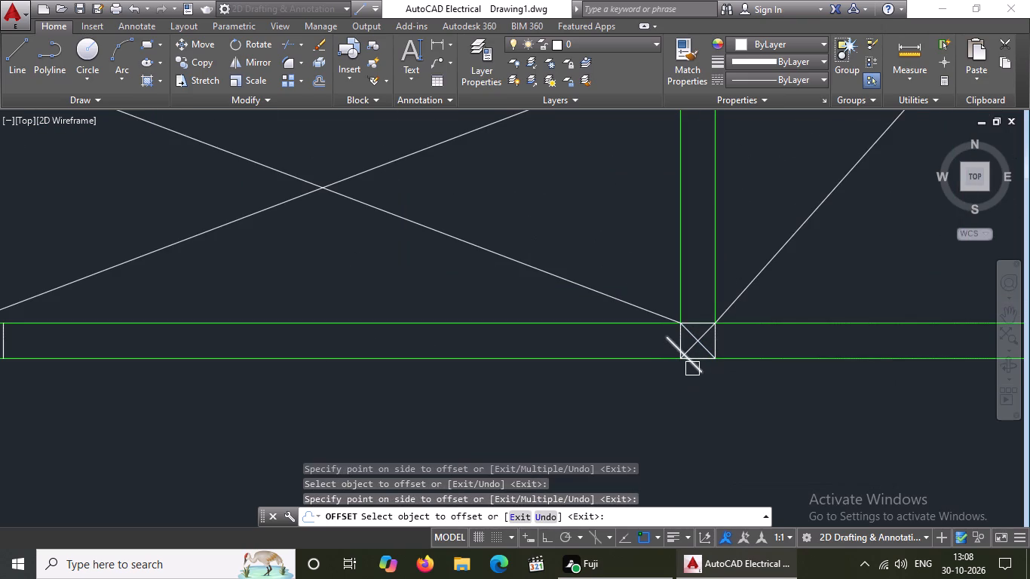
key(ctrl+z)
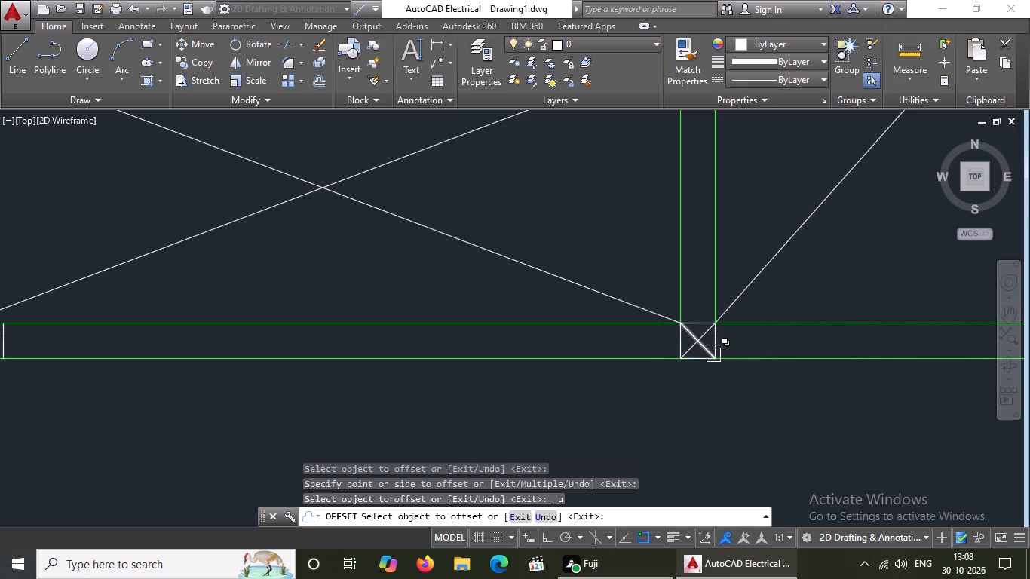
Offset the south and east edges of the column at the south-central bay's southeast corner outward twice each at 5" spacing.
scroll(698, 357, up, 2)
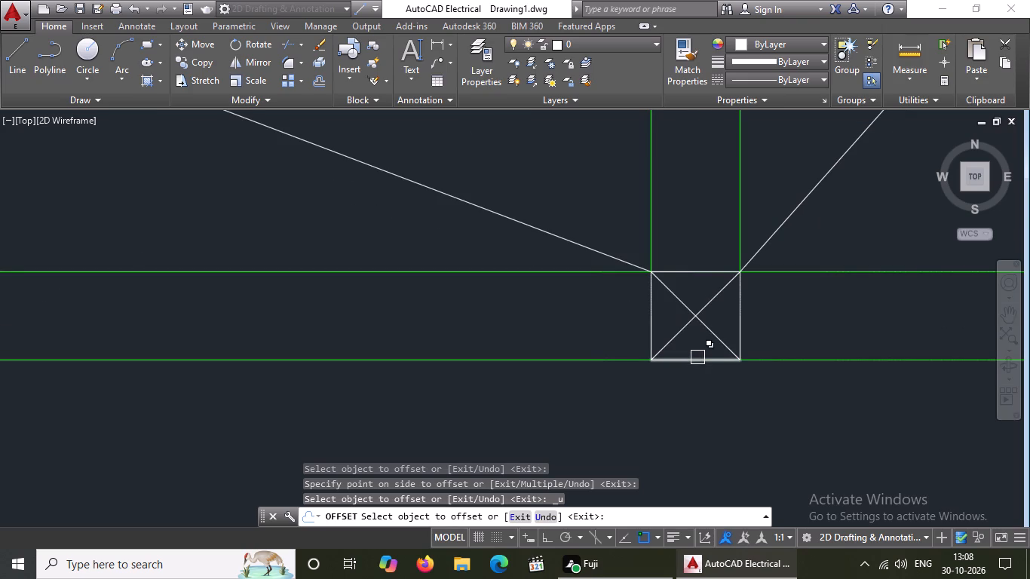
click(695, 361)
click(705, 406)
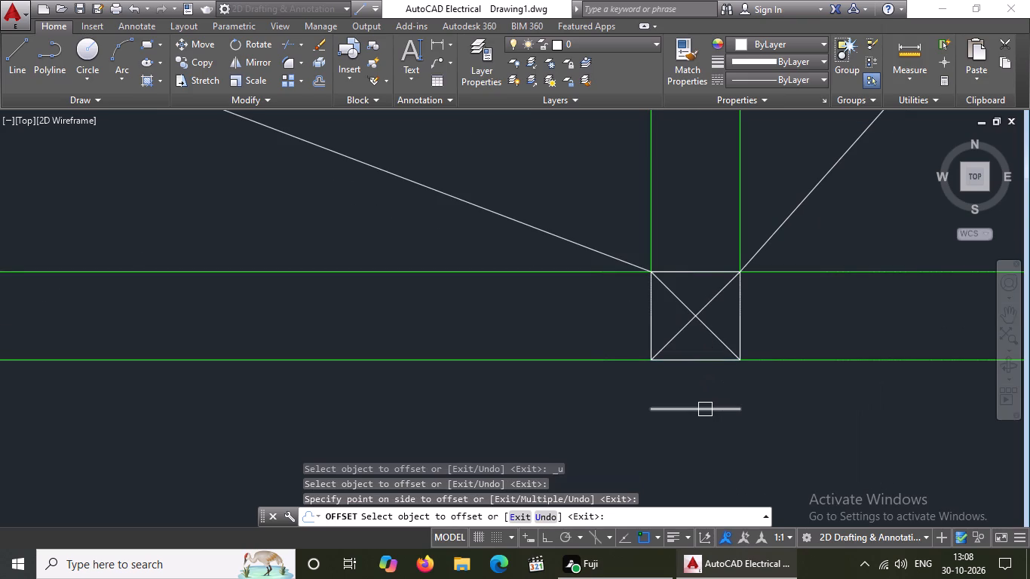
click(739, 314)
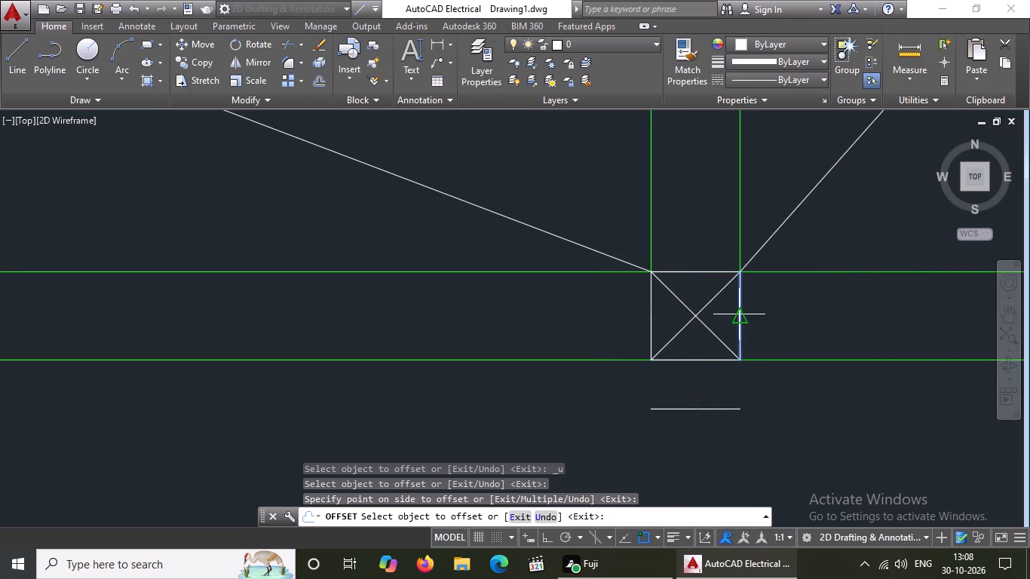
click(816, 332)
click(788, 320)
click(825, 317)
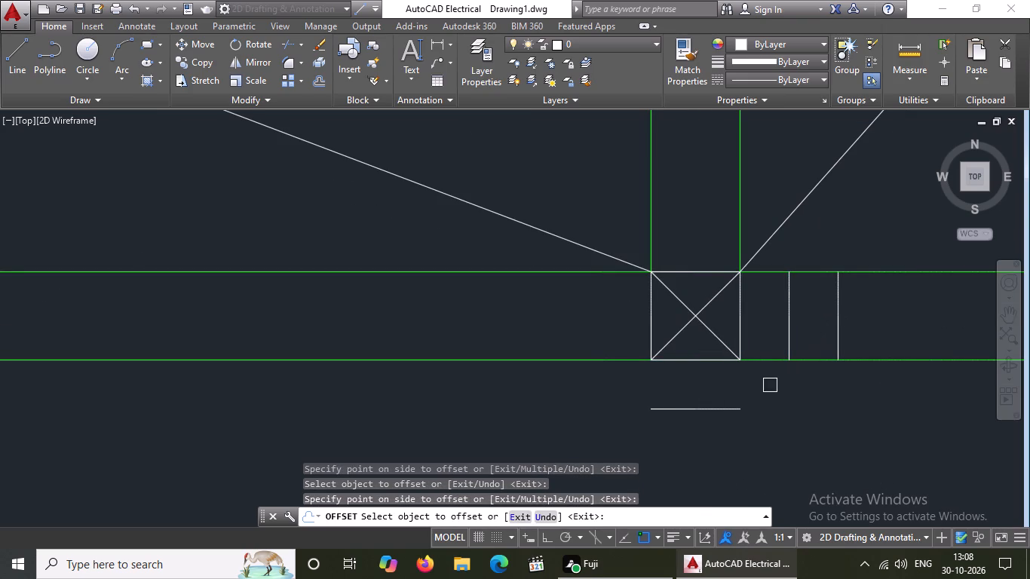
click(714, 412)
click(714, 472)
Offset the west and north edges of the column at the south-central bay's southeast corner outward twice each at 5" spacing.
click(651, 323)
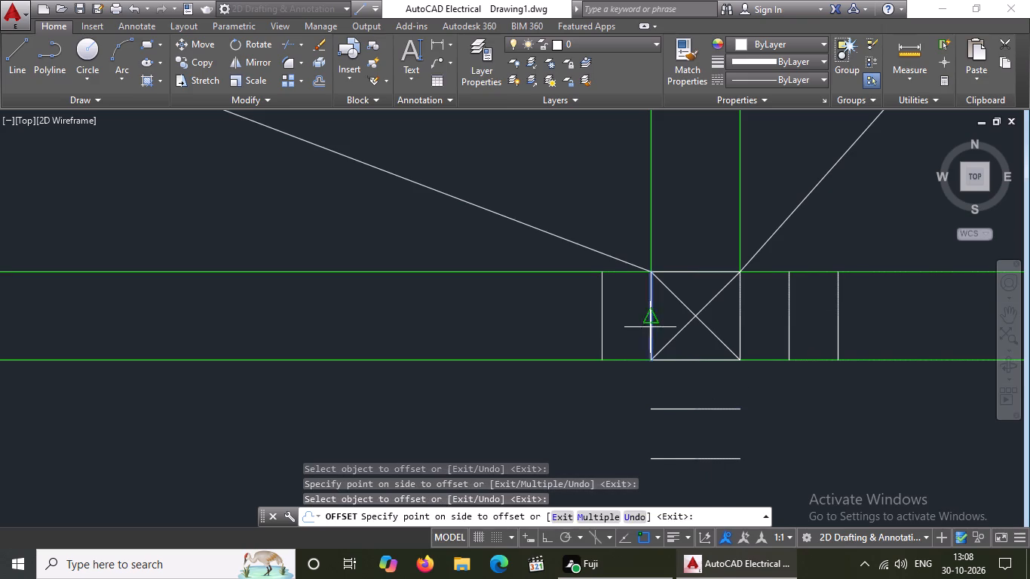
click(610, 354)
drag(607, 330, 597, 338)
click(550, 353)
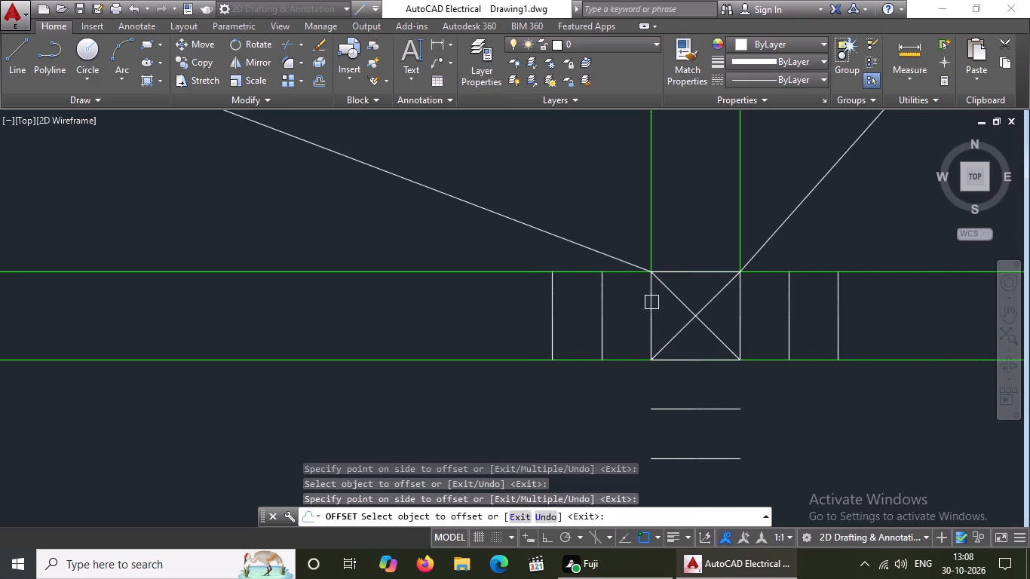
drag(679, 277, 680, 268)
click(686, 244)
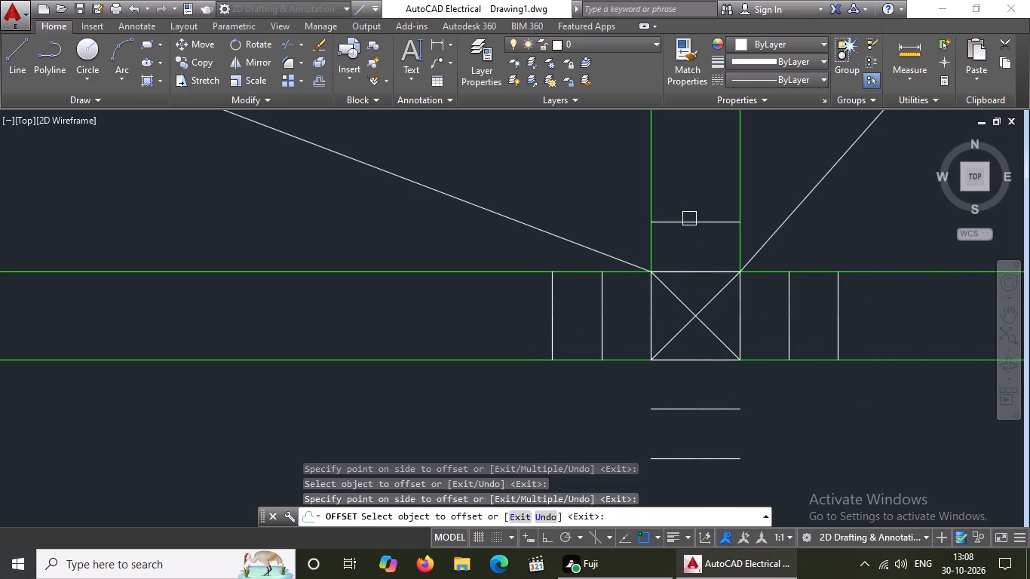
click(689, 225)
click(689, 200)
Offset the south and east edges of the column at the east bay's southeast corner outward twice each at 5" spacing.
scroll(581, 302, down, 5)
middle_drag(558, 305, 558, 406)
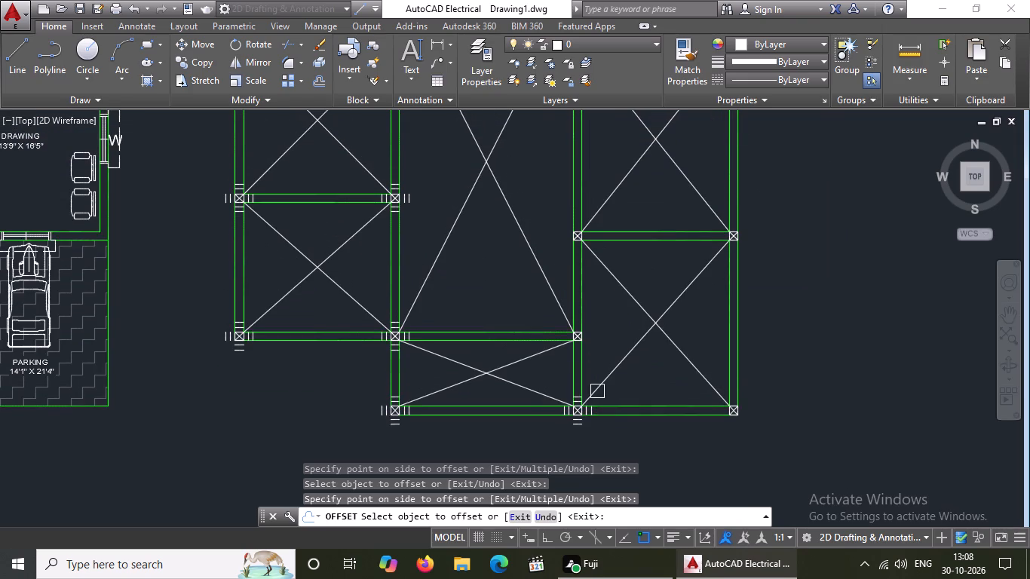
scroll(771, 418, up, 2)
scroll(648, 402, up, 2)
drag(707, 427, 710, 437)
click(721, 489)
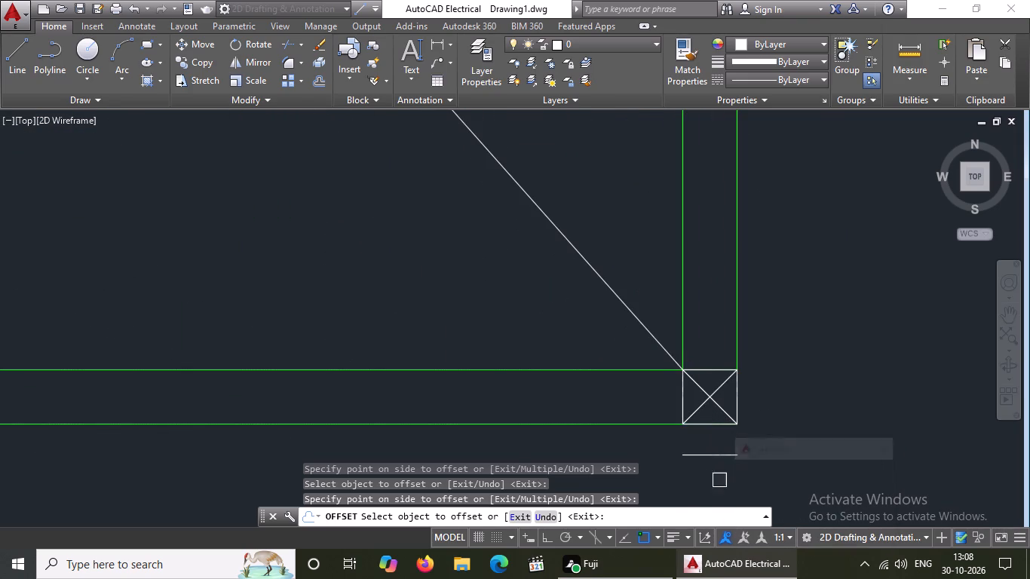
click(710, 454)
drag(711, 480, 715, 471)
drag(735, 391, 749, 388)
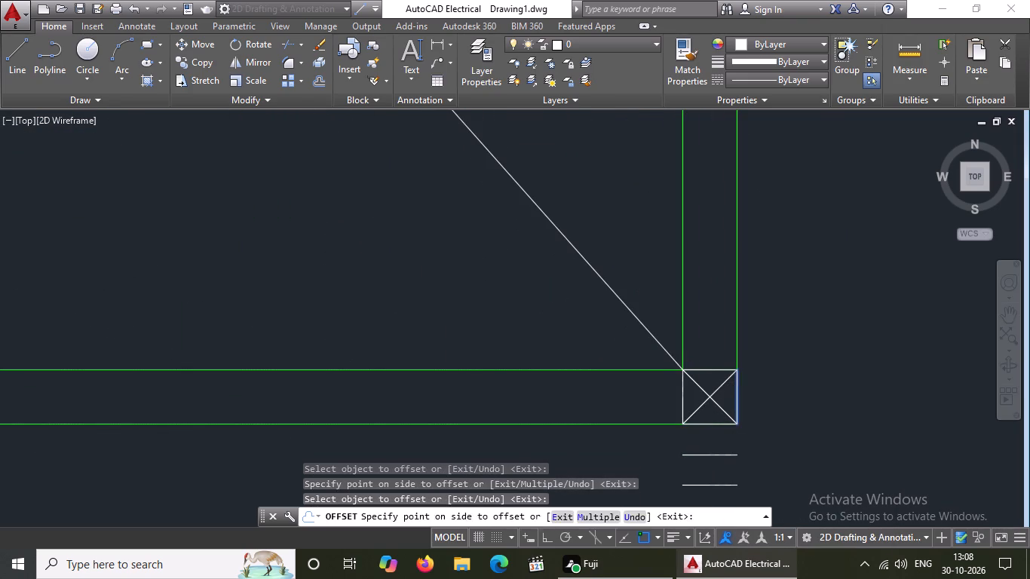
click(769, 383)
click(771, 393)
click(784, 386)
Offset the north and west edges of the column at the east bay's southeast corner outward twice each at 5" spacing.
drag(701, 371, 704, 326)
click(704, 323)
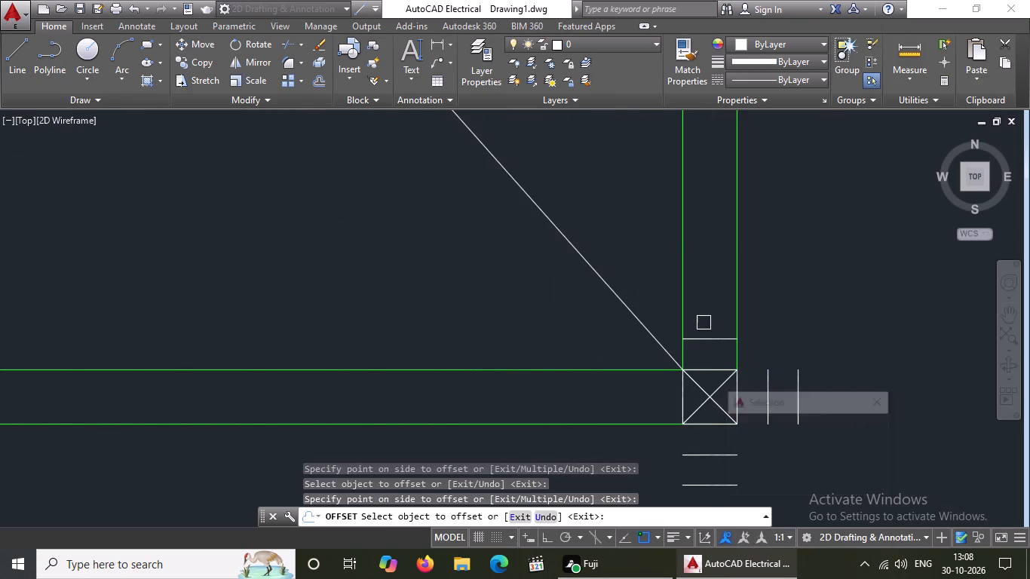
click(703, 337)
drag(702, 317, 702, 335)
click(686, 399)
click(667, 410)
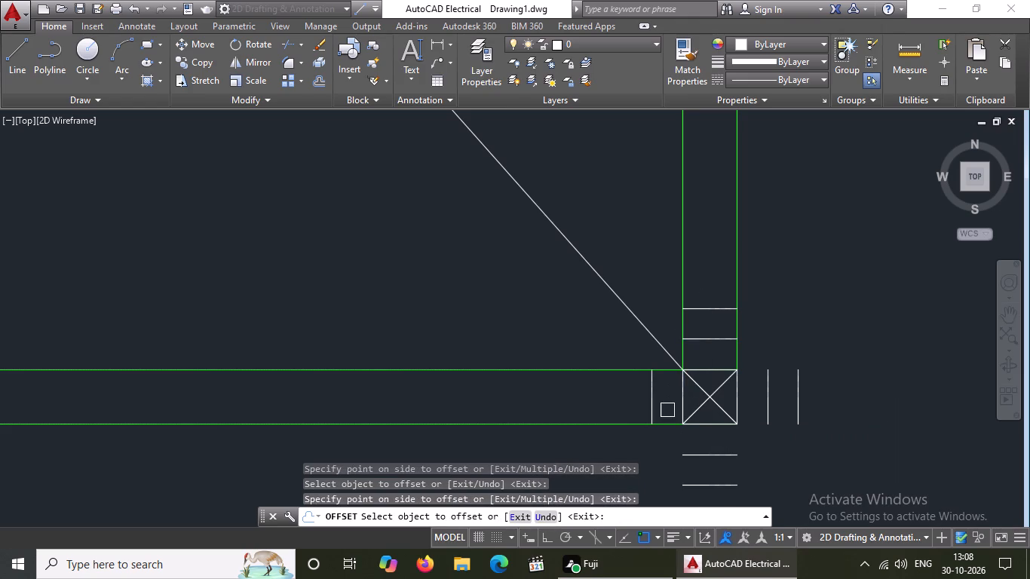
drag(651, 401, 643, 403)
click(599, 408)
Offset the east and south edges of the column at the central hall's southeast corner outward twice each at 5" spacing.
scroll(602, 404, down, 3)
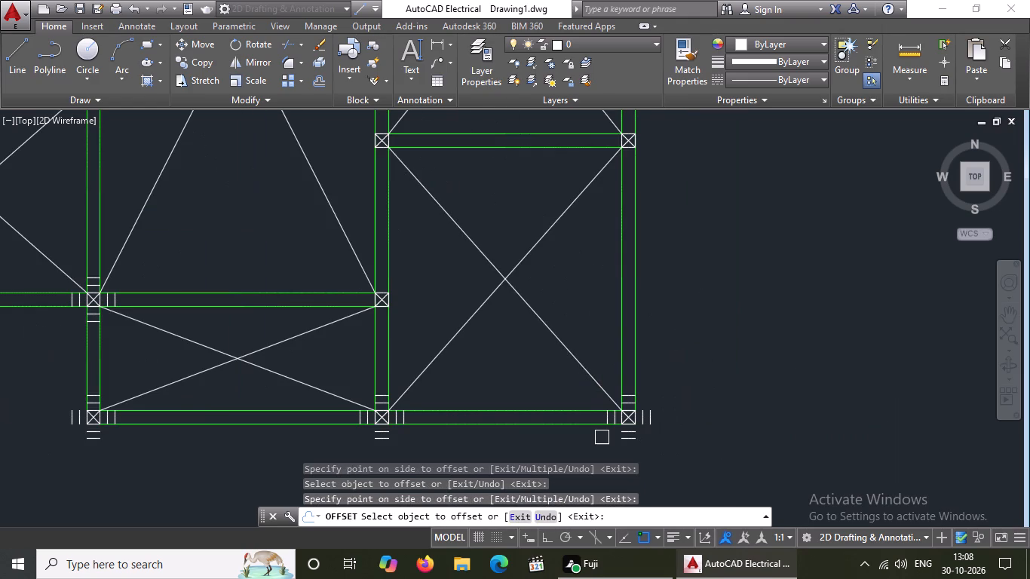
scroll(602, 438, down, 1)
scroll(444, 354, up, 4)
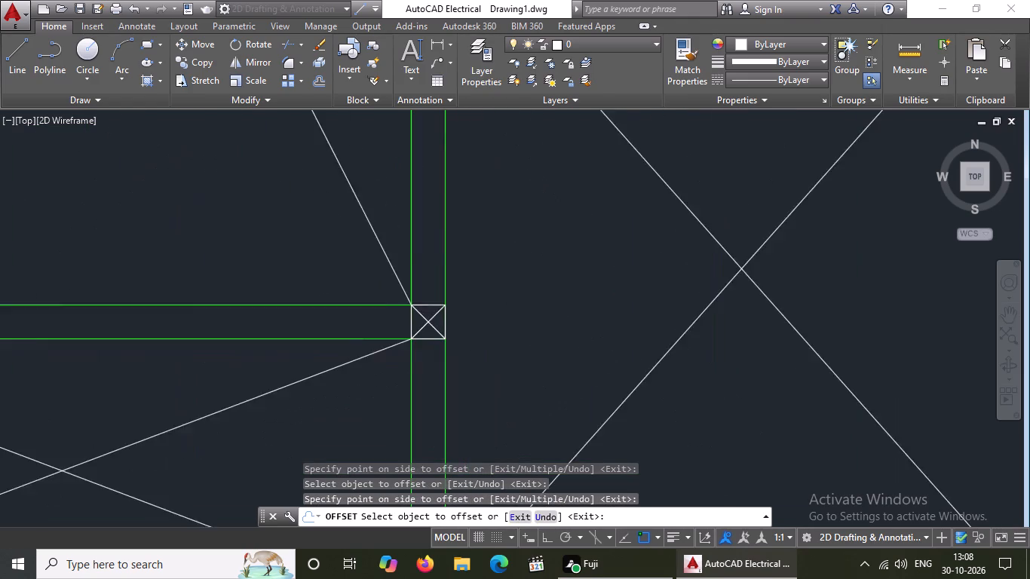
drag(412, 295, 444, 300)
click(498, 311)
click(440, 301)
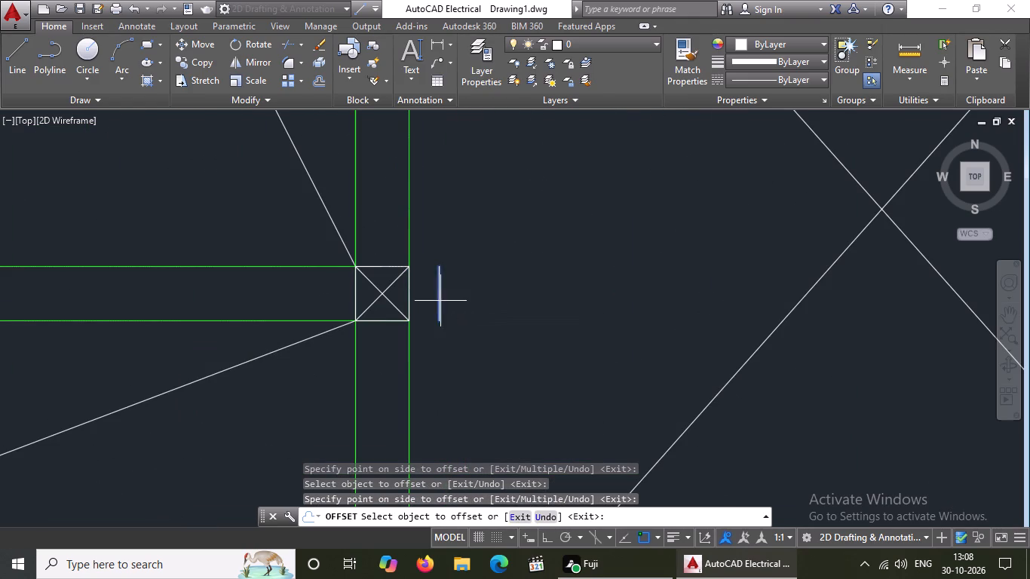
click(528, 314)
click(385, 320)
click(388, 372)
drag(382, 351, 381, 361)
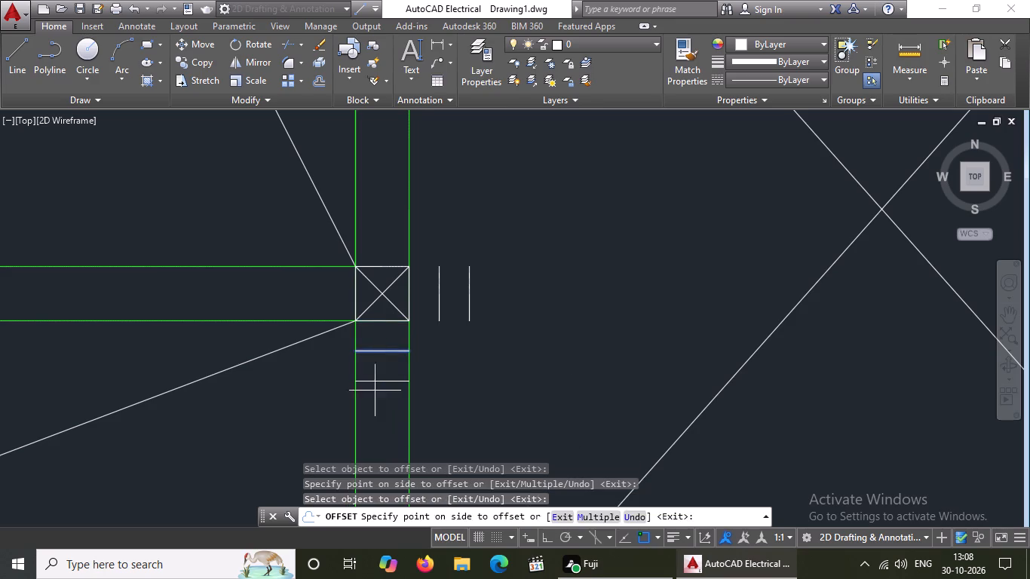
click(374, 404)
Offset the west and north edges of the column at the central hall's southeast corner outward twice each at 5" spacing.
click(352, 299)
click(320, 308)
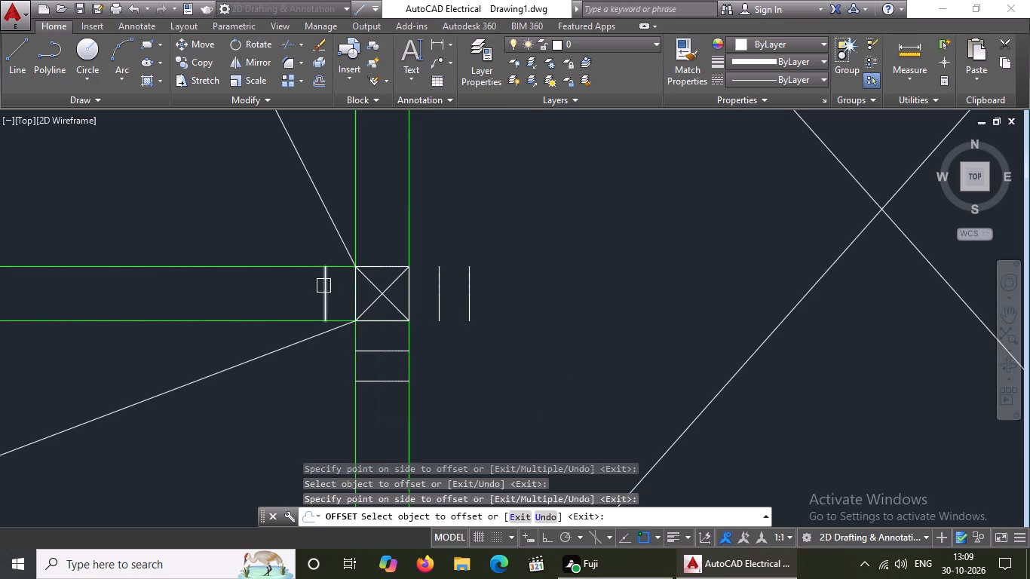
drag(323, 286, 309, 305)
drag(229, 342, 259, 315)
drag(394, 263, 398, 252)
click(400, 235)
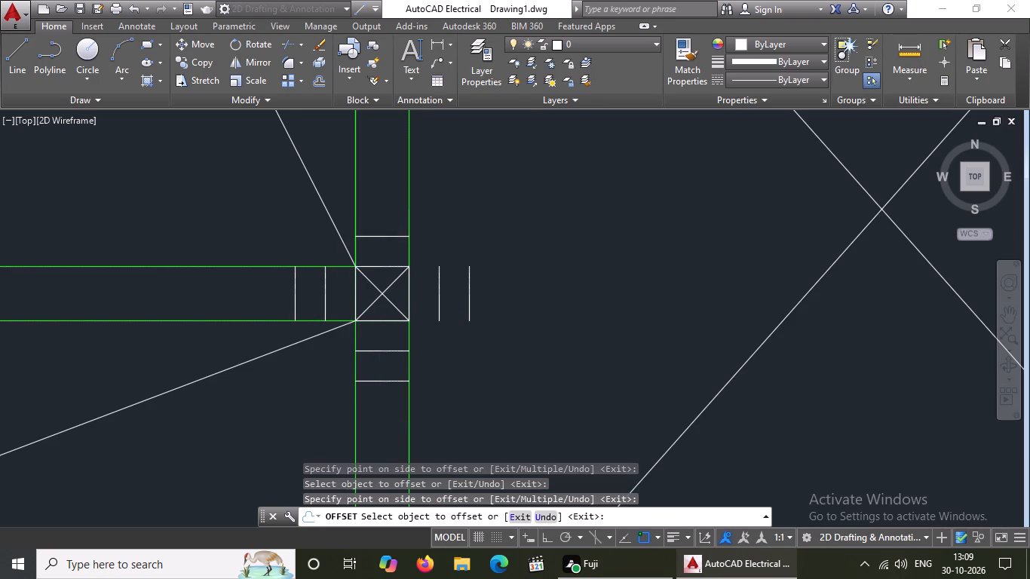
click(385, 237)
click(393, 207)
Offset the east and west edges of the column at the southern east-bay cross wall's west end outward twice each at 5" spacing.
scroll(501, 205, down, 7)
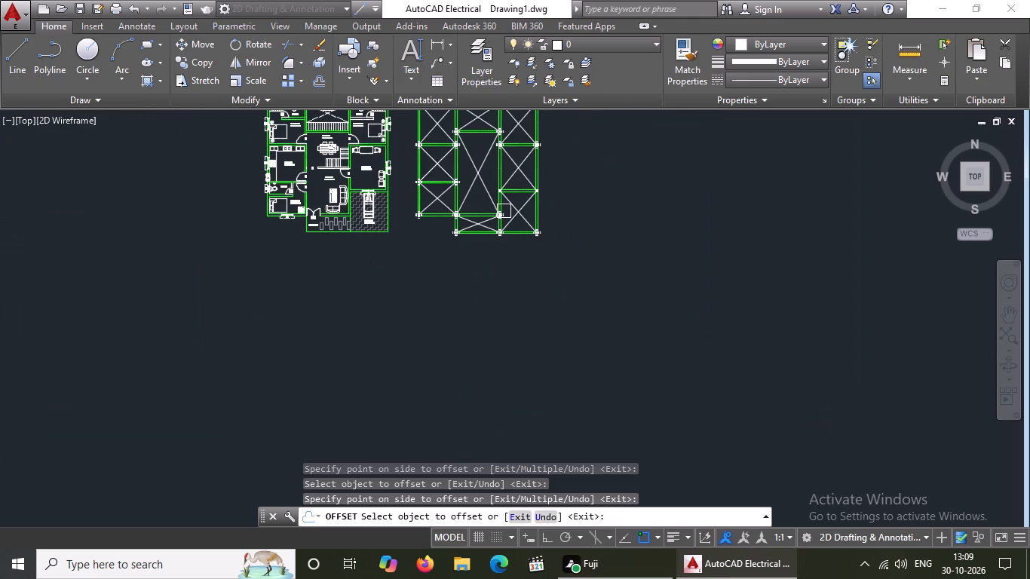
middle_drag(504, 213, 482, 282)
scroll(464, 253, up, 2)
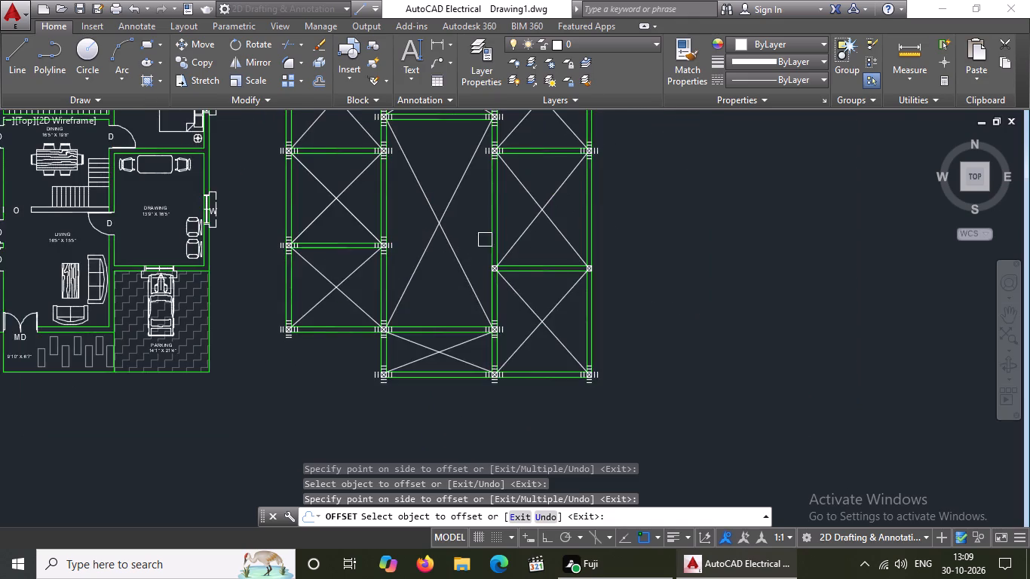
scroll(511, 250, up, 5)
click(461, 310)
click(503, 306)
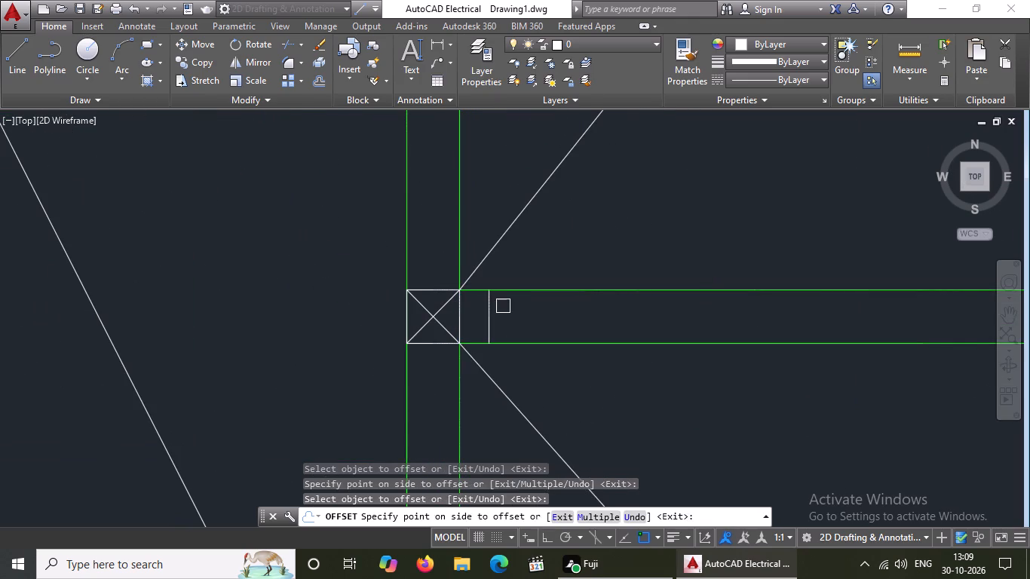
drag(492, 311, 544, 315)
drag(575, 317, 566, 324)
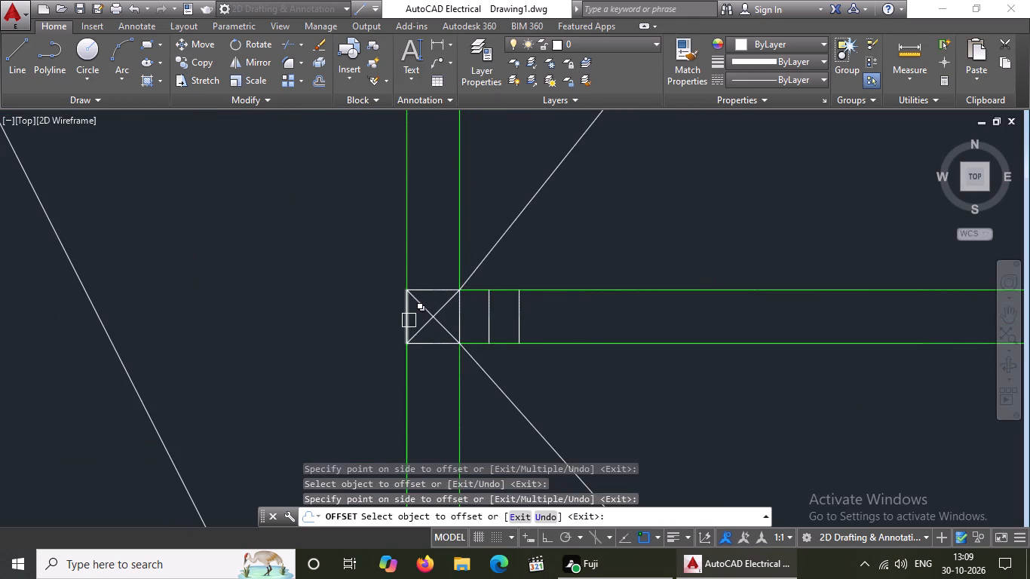
click(409, 320)
click(354, 323)
drag(376, 309, 366, 311)
drag(306, 314, 339, 300)
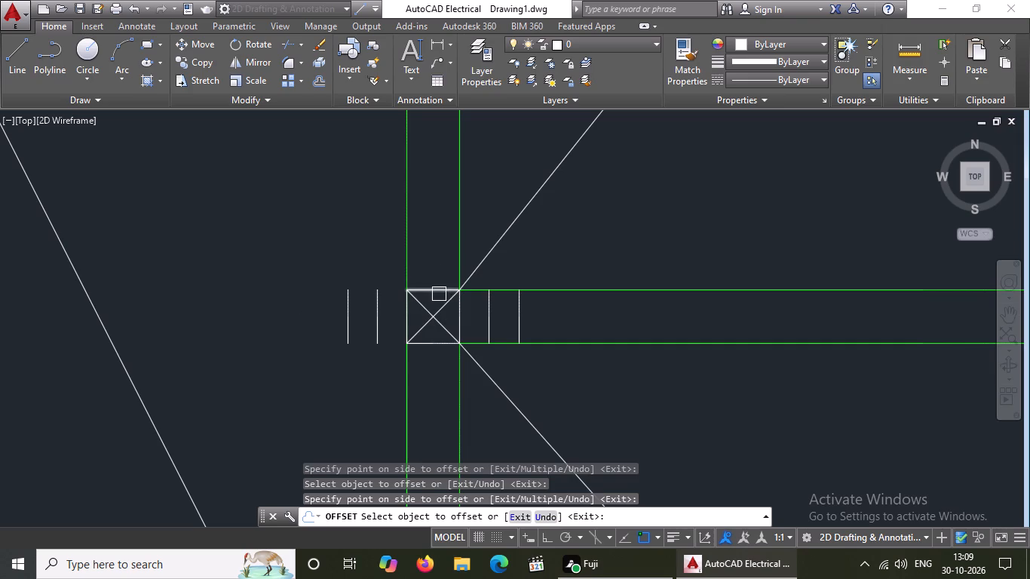
Offset the north and south edges of the column at the southern east-bay cross wall's west end outward twice each at 5" spacing.
click(433, 288)
click(430, 270)
drag(427, 259, 428, 247)
drag(431, 224, 431, 234)
click(433, 342)
drag(415, 388, 408, 412)
click(429, 371)
click(411, 426)
Offset the west and east edges of the column at the southern east-bay cross wall's east end outward twice each at 5" spacing.
scroll(408, 289, down, 3)
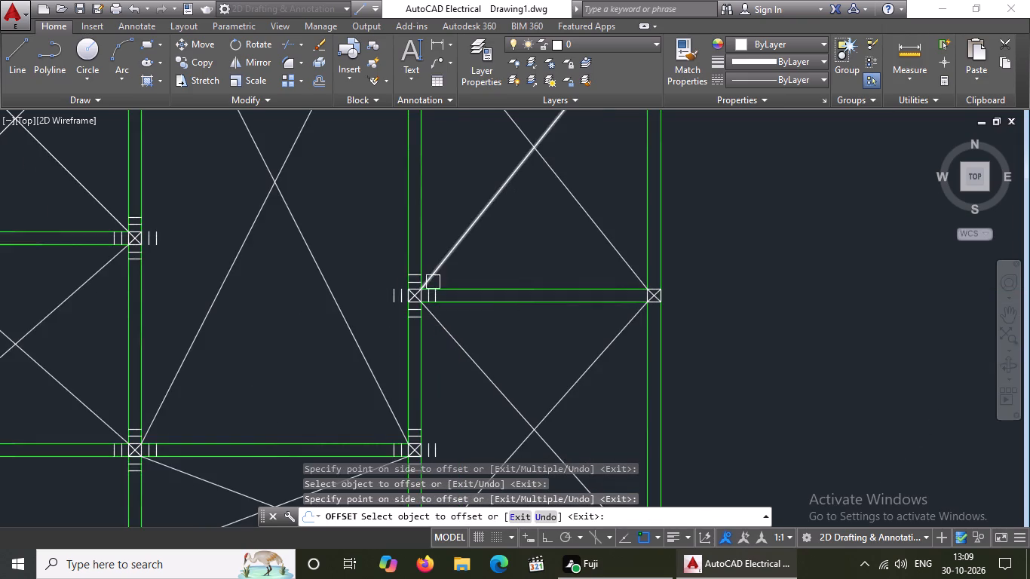
scroll(435, 282, down, 3)
scroll(504, 286, up, 3)
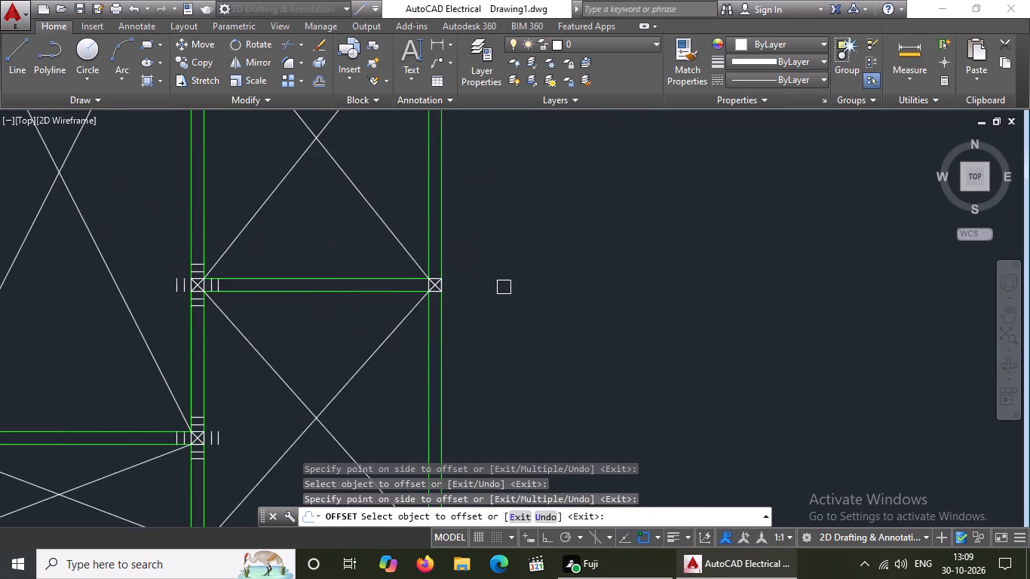
scroll(427, 277, up, 3)
click(423, 308)
click(380, 312)
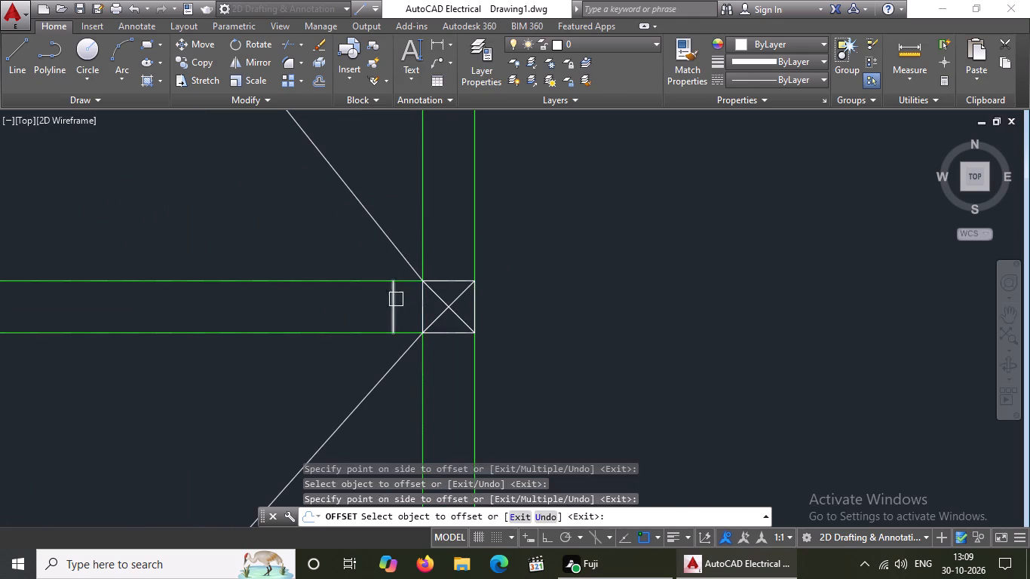
click(396, 299)
drag(329, 319, 357, 315)
drag(471, 309, 492, 308)
click(519, 307)
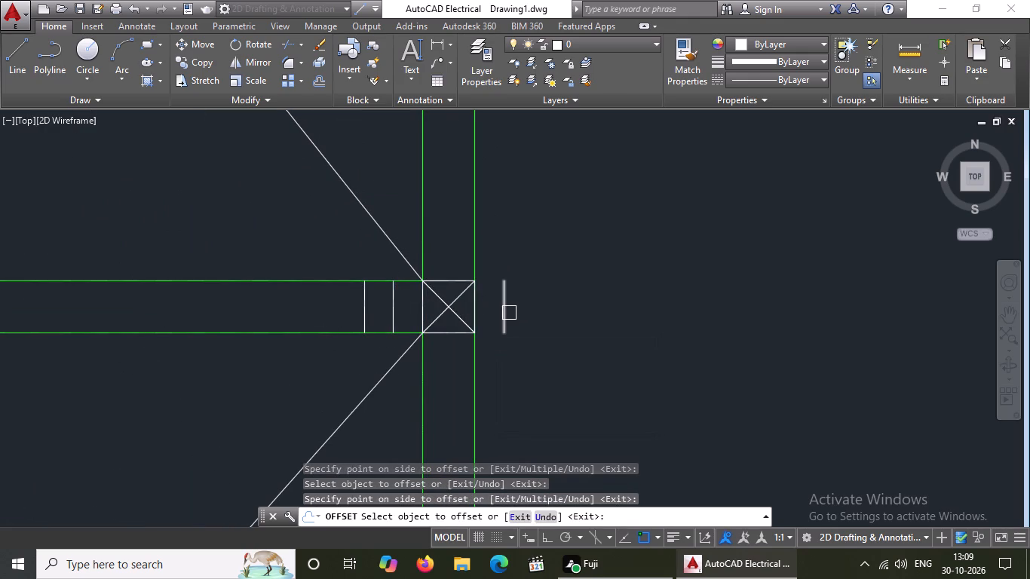
click(507, 311)
click(555, 309)
Offset the north and south edges of the column at the southern east-bay cross wall's east end outward twice each at 5" spacing.
drag(446, 280, 446, 272)
click(446, 258)
click(447, 249)
drag(445, 220, 449, 232)
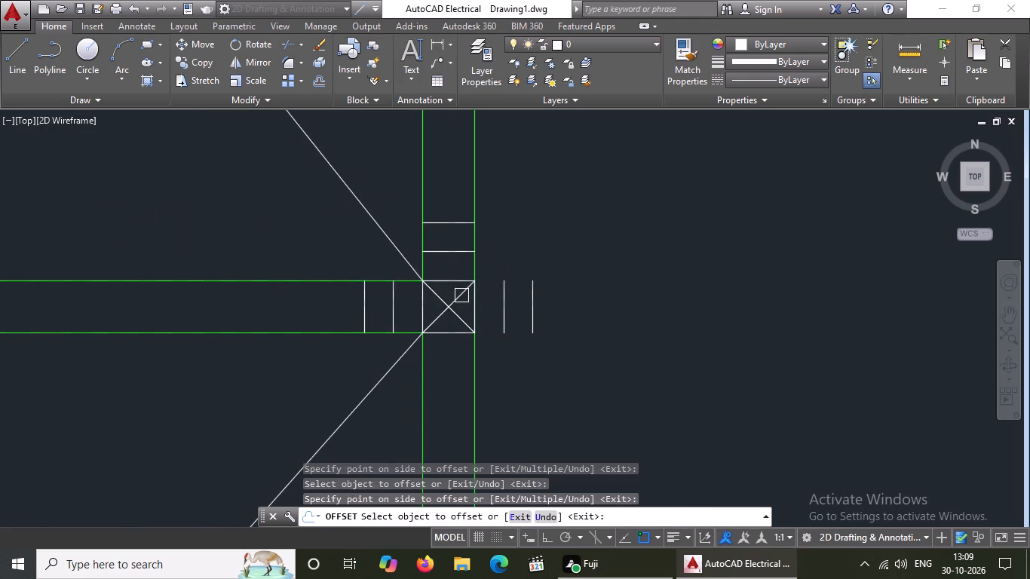
click(452, 334)
click(443, 374)
click(452, 362)
click(448, 397)
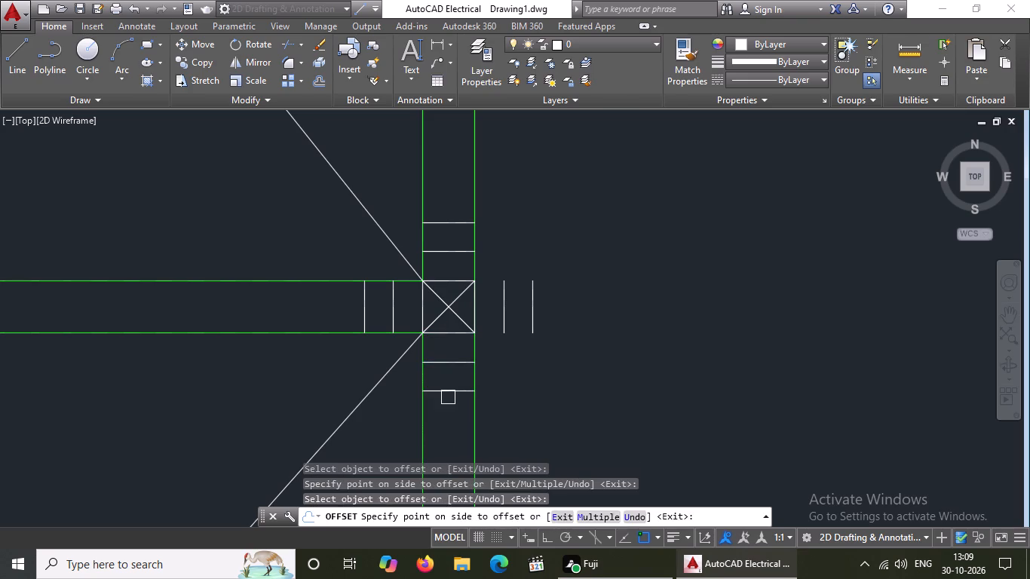
scroll(509, 339, down, 5)
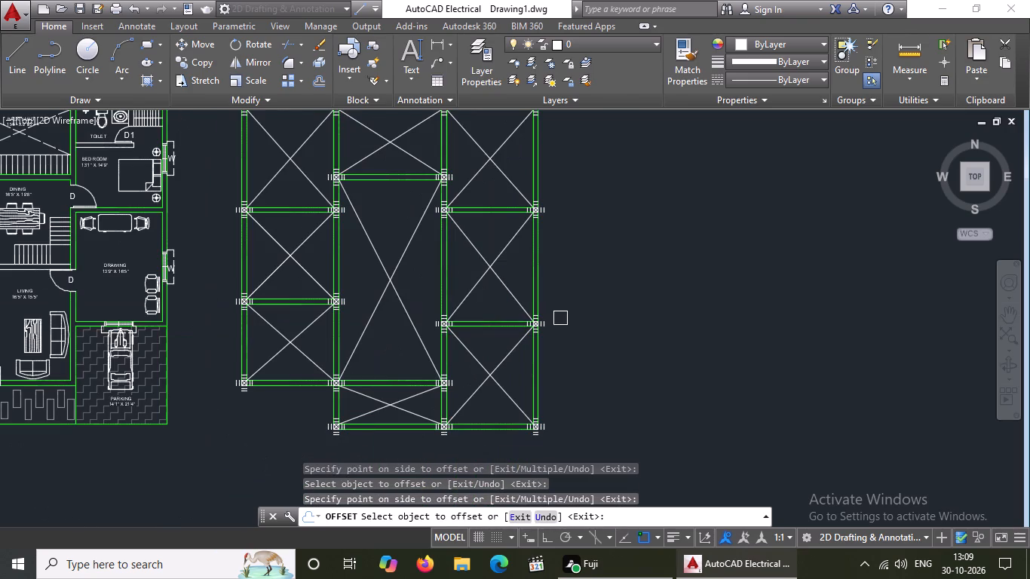
scroll(561, 317, down, 1)
middle_click(599, 293)
middle_drag(600, 293, 608, 332)
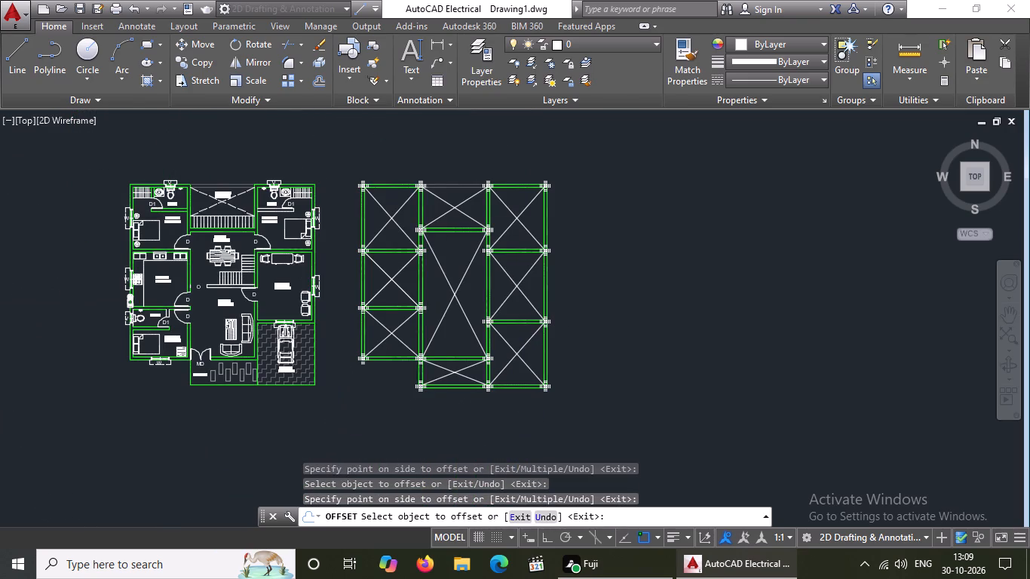
middle_drag(608, 332, 627, 406)
scroll(575, 327, down, 1)
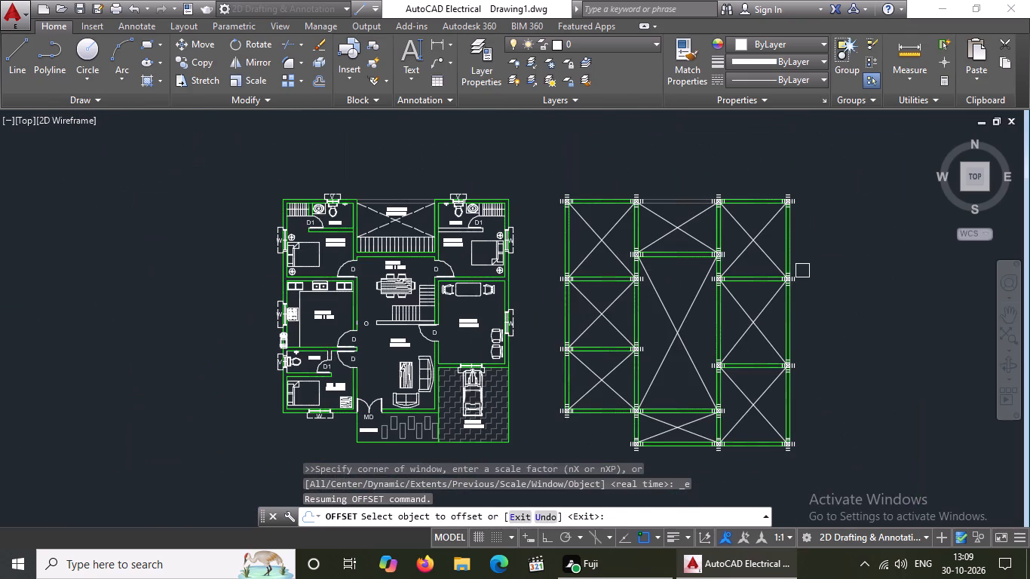
key(Escape)
key(Escape)
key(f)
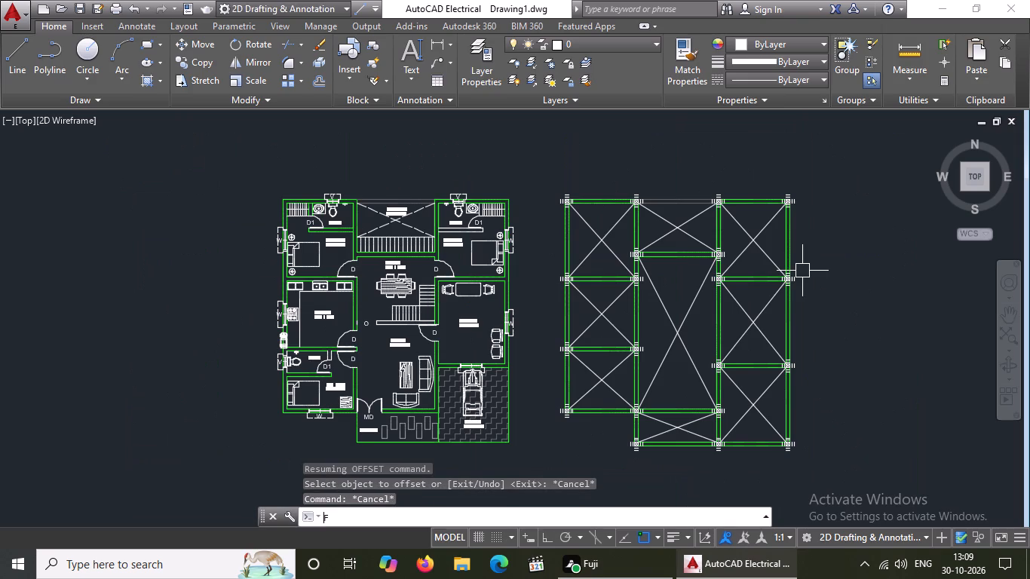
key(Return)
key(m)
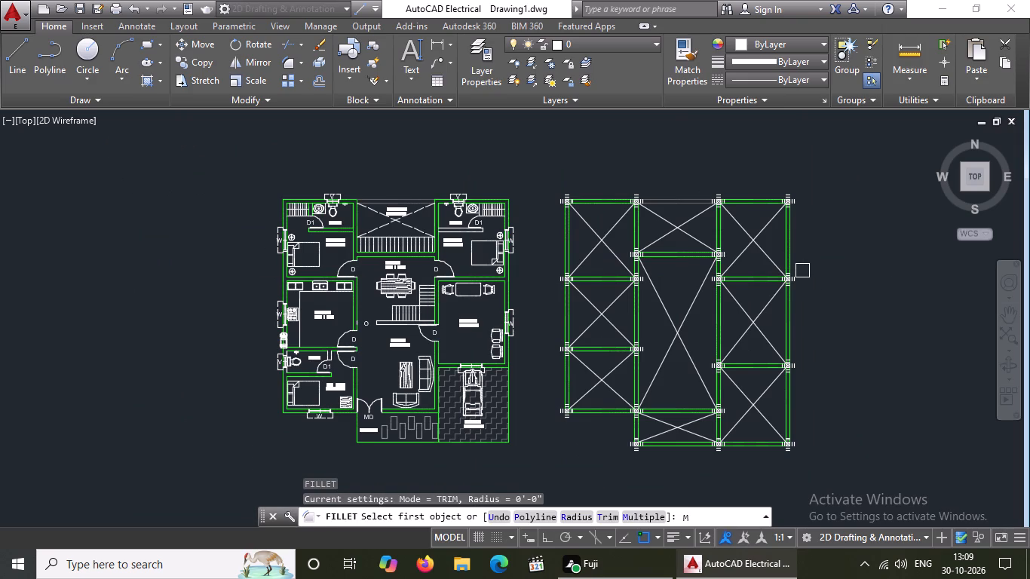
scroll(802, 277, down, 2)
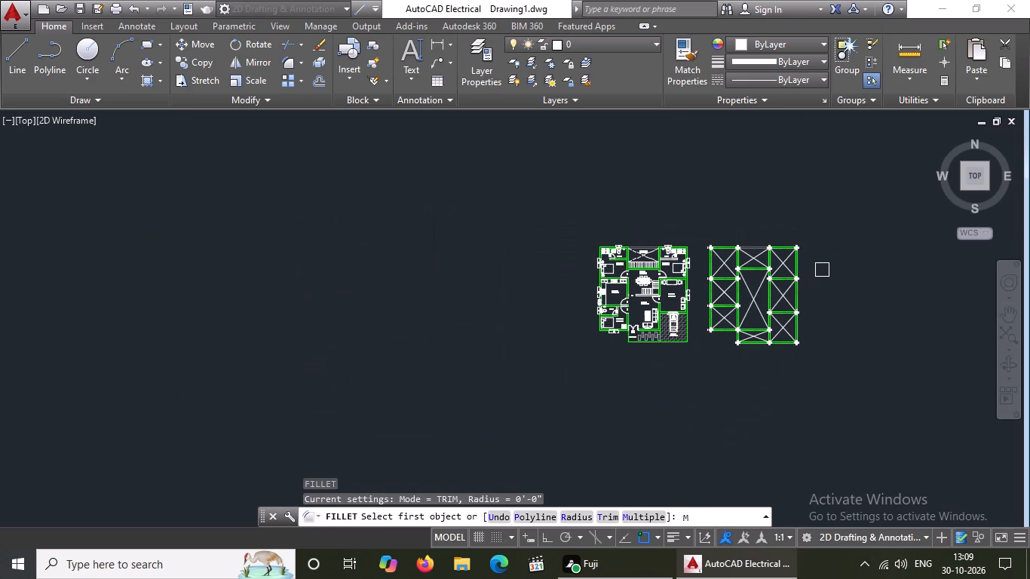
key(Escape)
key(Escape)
Using Fillet in Multiple mode with radius 0, join the inner and outer offset lines at both north corners around the layout's northwest column.
key(f)
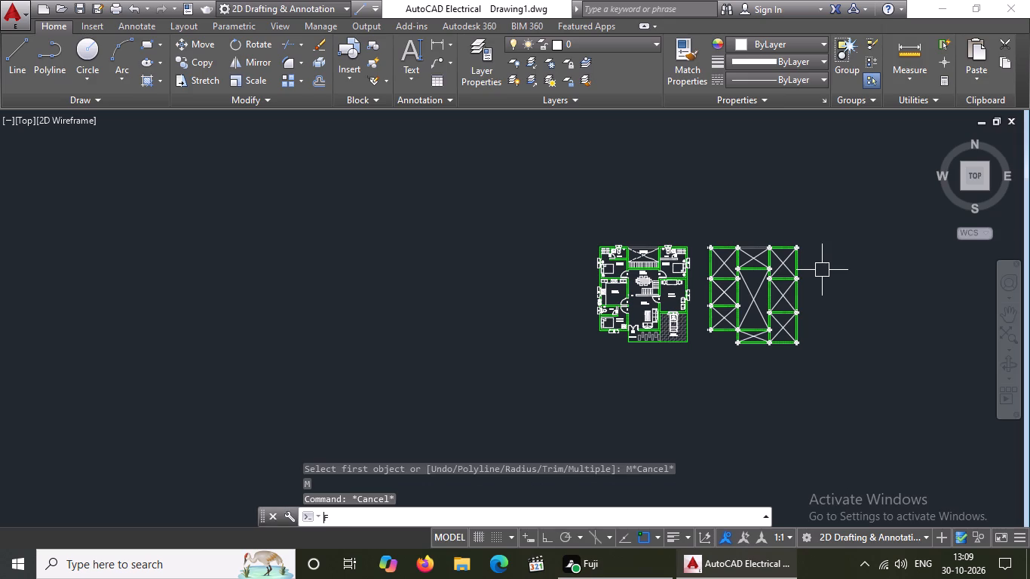
key(Return)
key(m)
key(Return)
key(r)
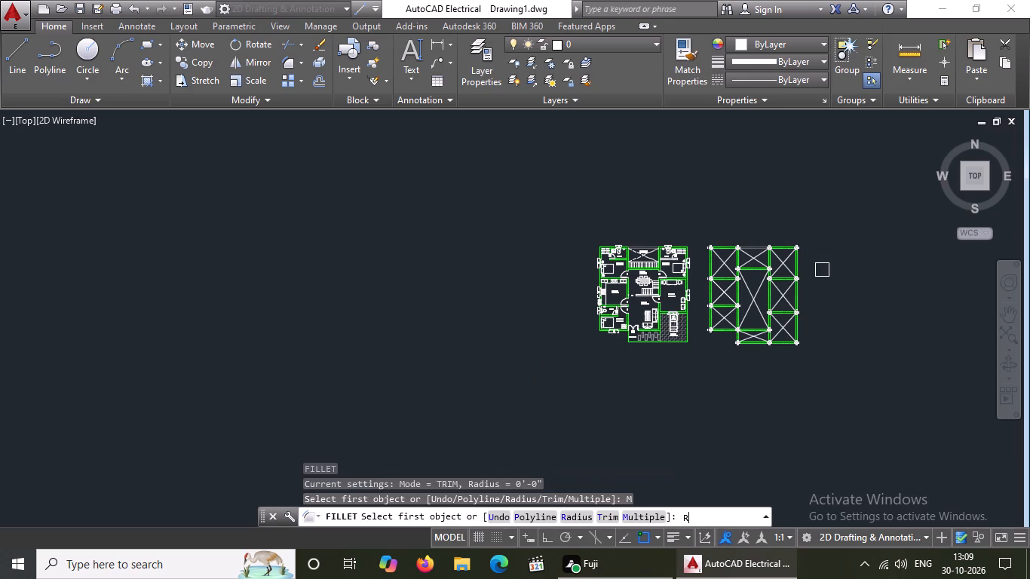
key(Return)
key(0)
key(Return)
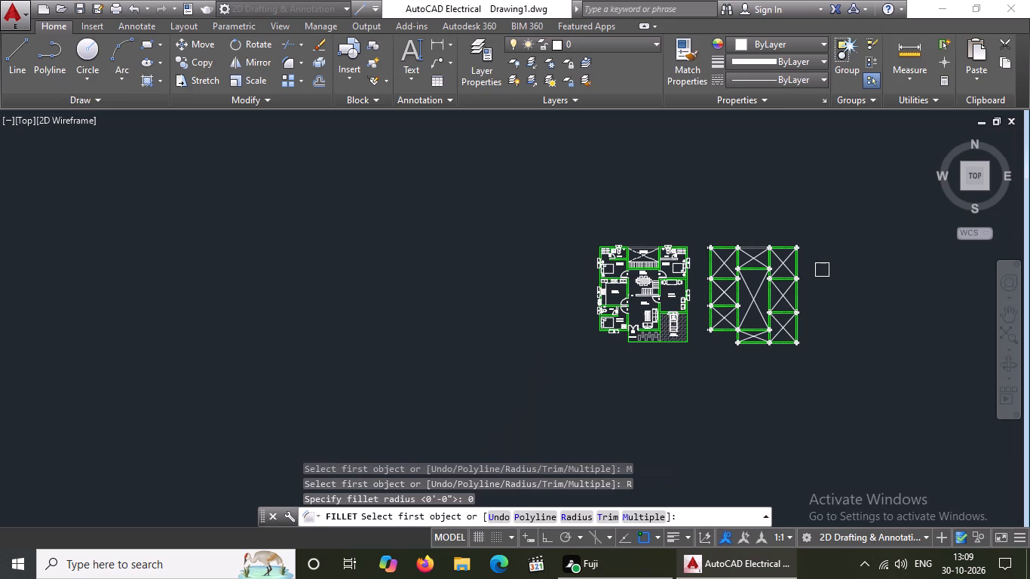
scroll(805, 234, up, 3)
scroll(390, 280, up, 5)
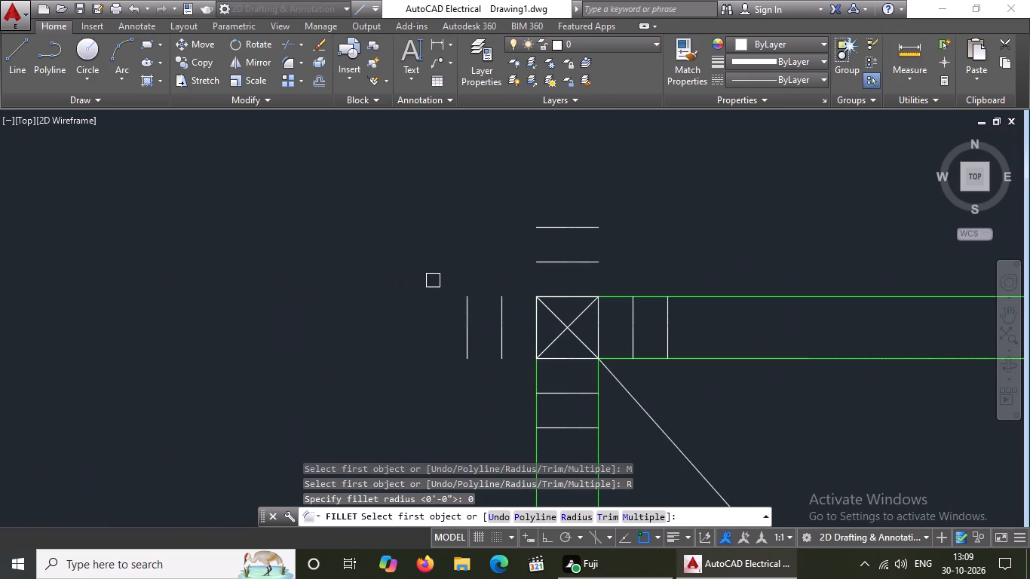
click(503, 313)
click(551, 265)
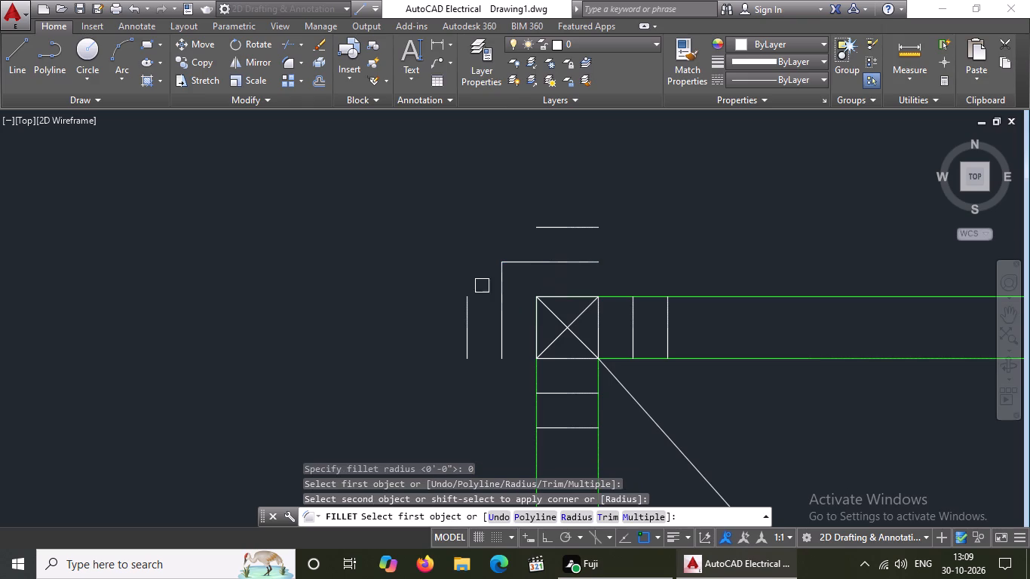
click(464, 316)
click(558, 227)
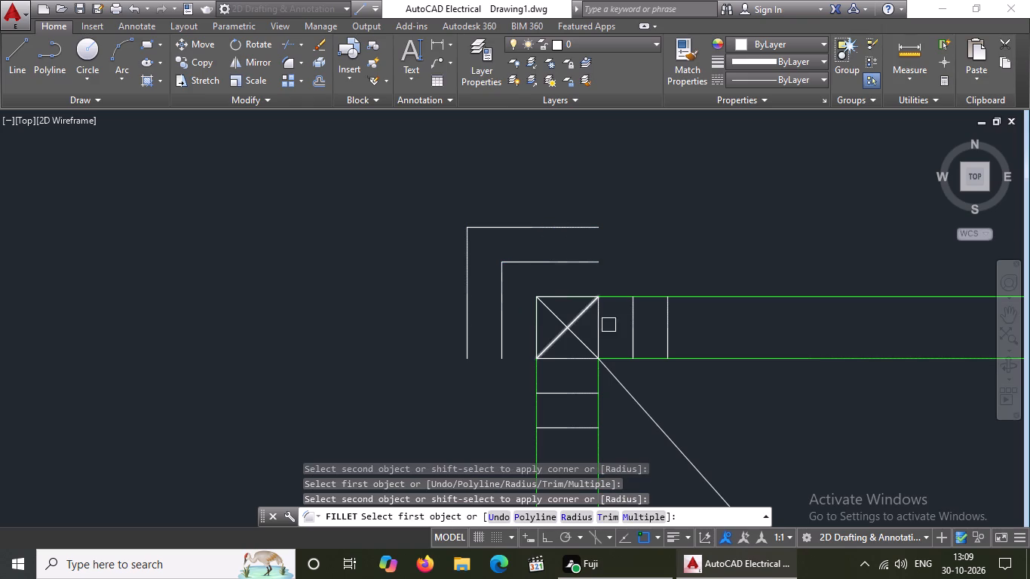
click(632, 321)
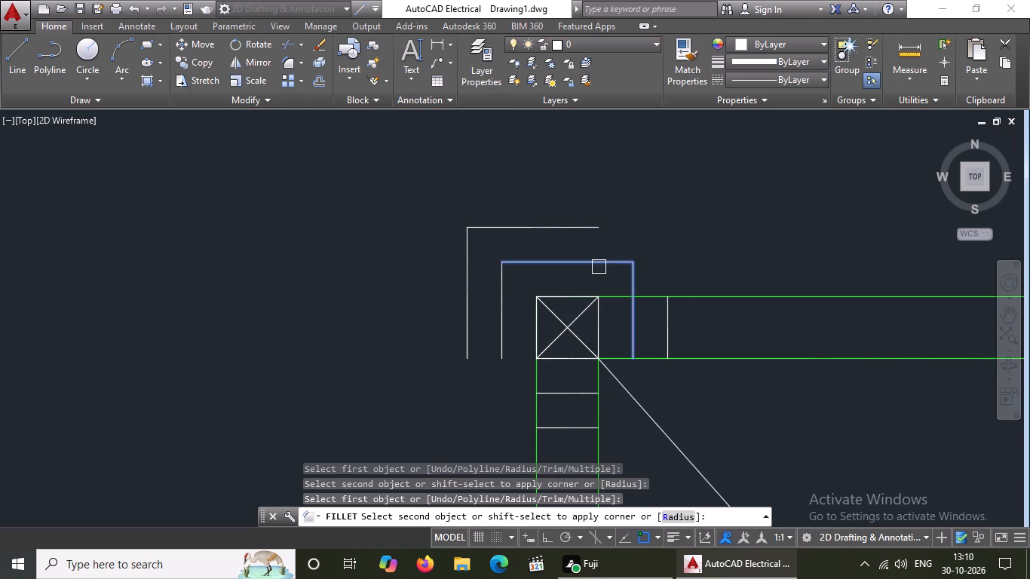
click(598, 266)
click(667, 317)
click(600, 226)
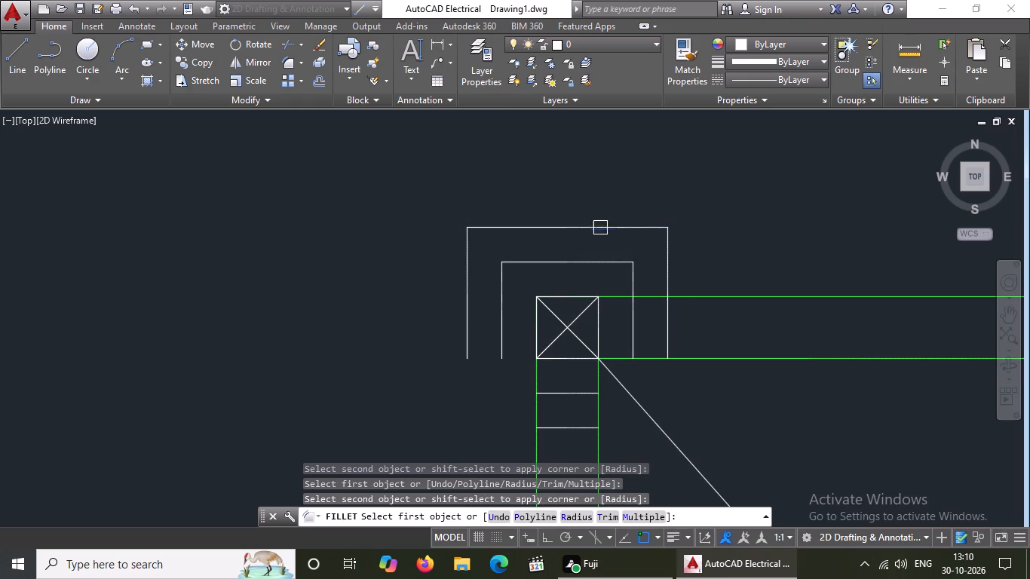
Fillet the inner and outer offset lines at both south corners of the northwest column to close the two concentric squares.
click(501, 346)
click(564, 392)
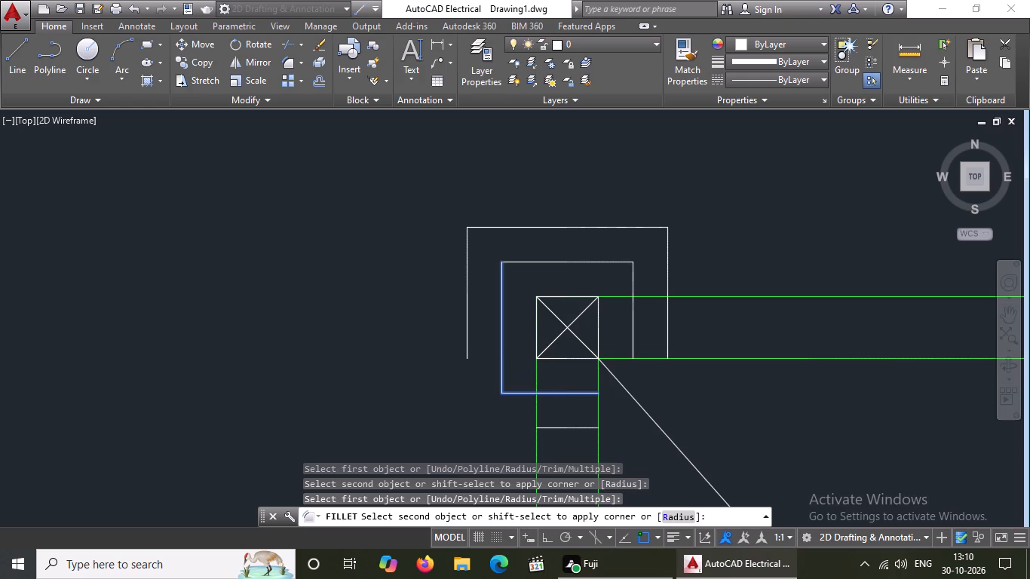
click(470, 326)
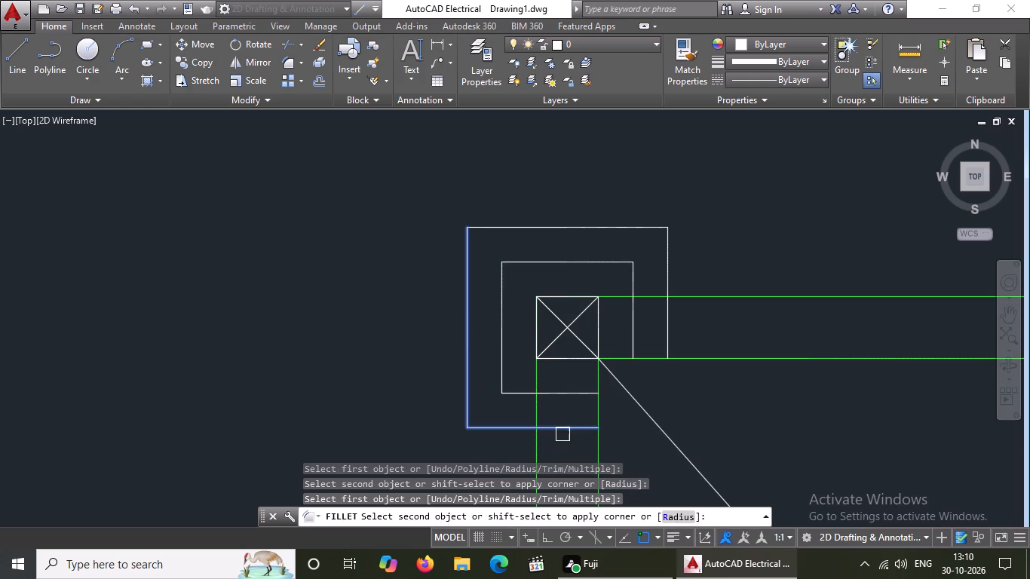
click(564, 432)
click(575, 391)
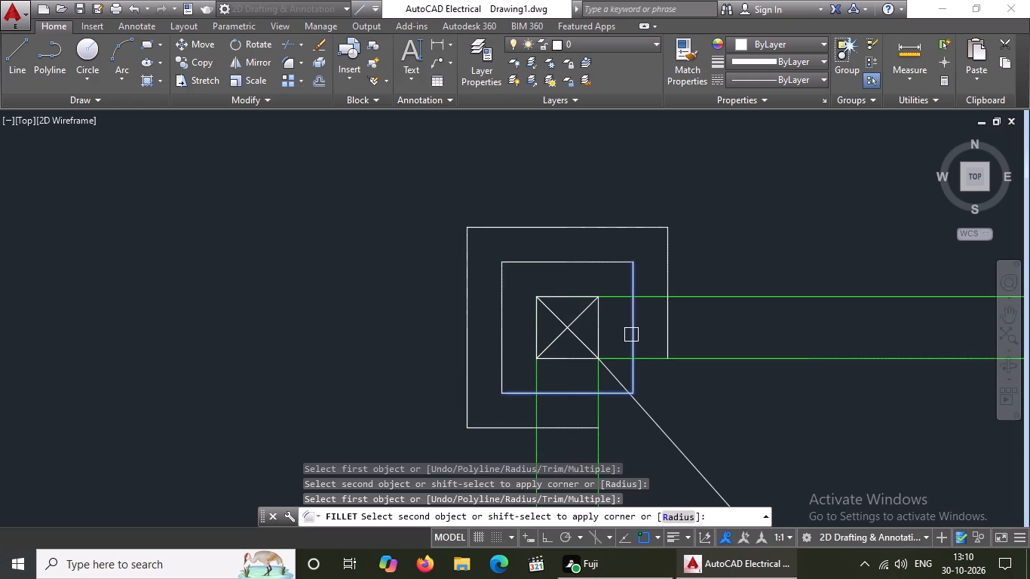
click(633, 334)
click(569, 430)
click(668, 332)
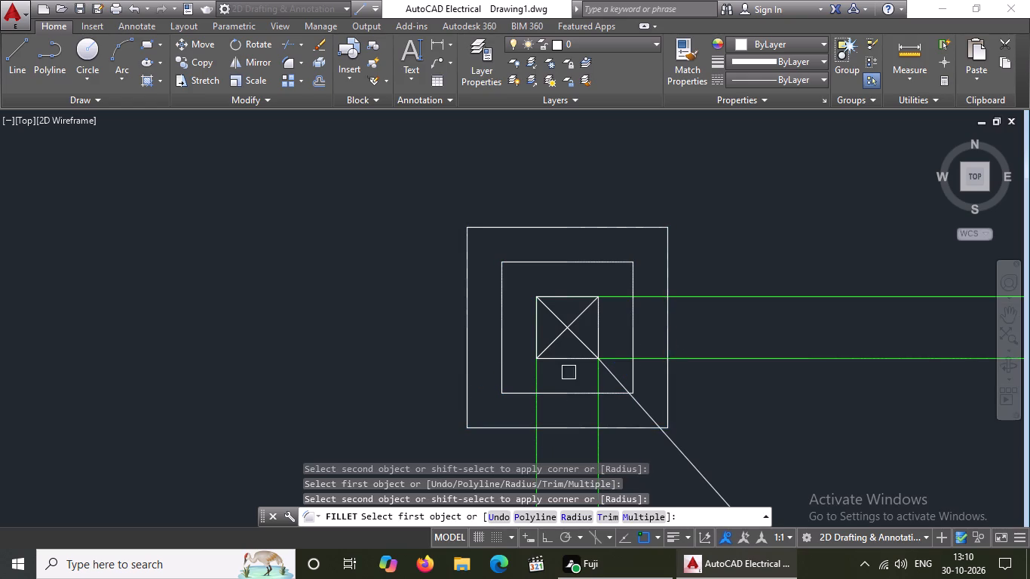
Fillet the inner and outer offset lines at both north corners around the north-wall column between the west and central bays.
scroll(492, 363, down, 3)
scroll(792, 367, up, 3)
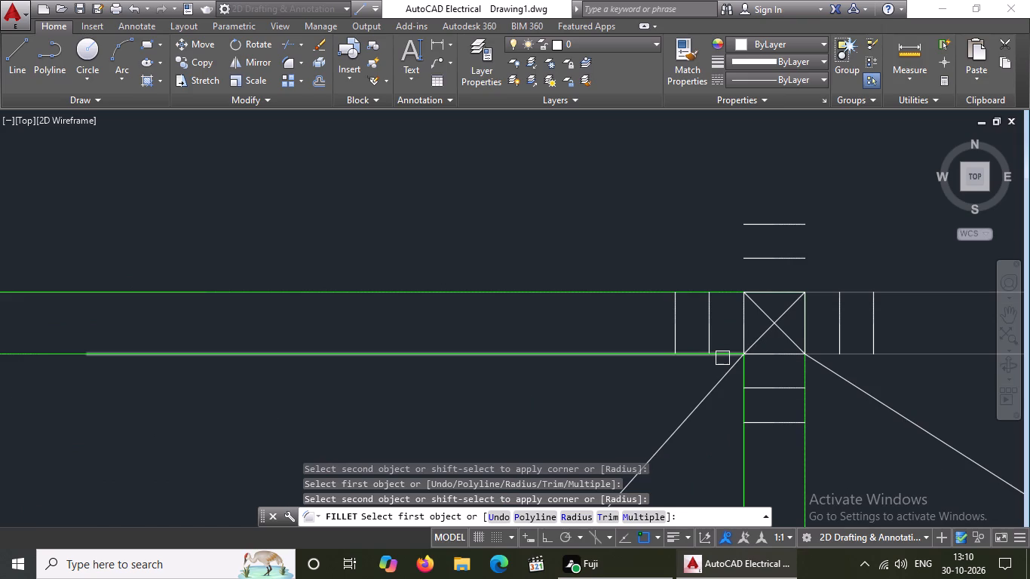
click(710, 317)
click(766, 258)
drag(670, 305, 676, 299)
click(763, 230)
click(837, 321)
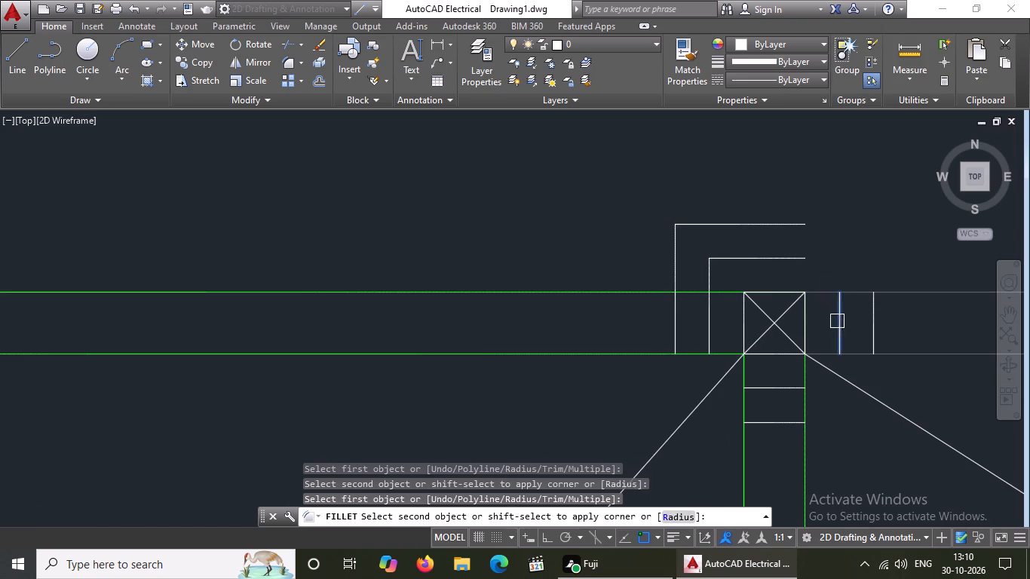
click(786, 261)
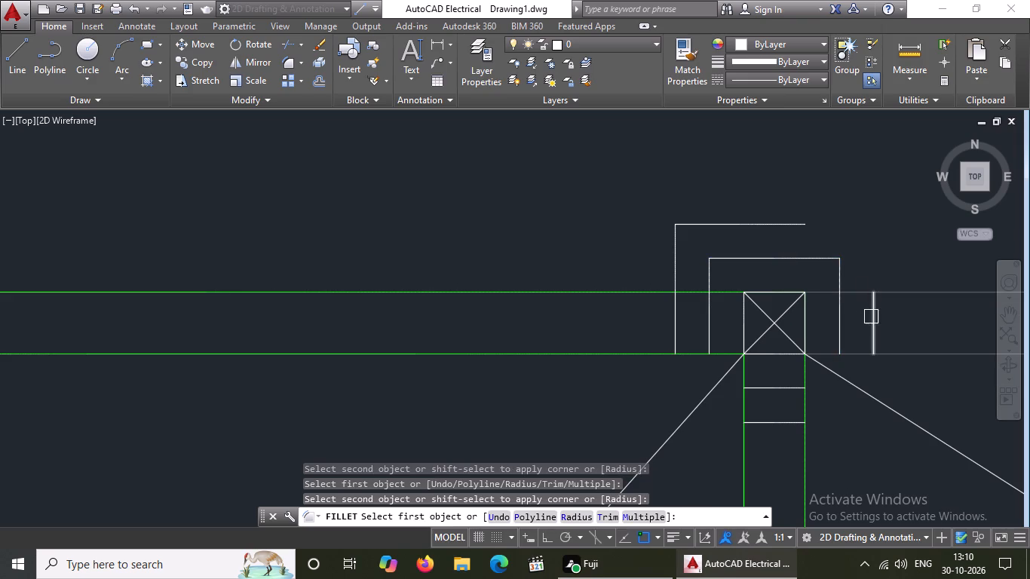
click(872, 317)
click(782, 225)
Fillet the inner and outer offset lines at both south corners of that north-wall column to close its two squares.
click(709, 327)
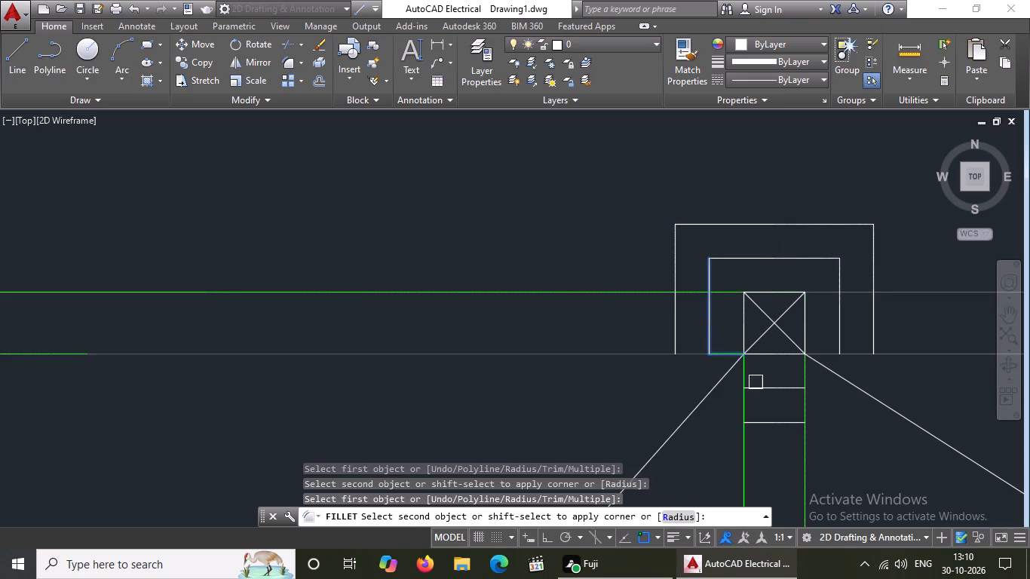
click(786, 392)
click(676, 330)
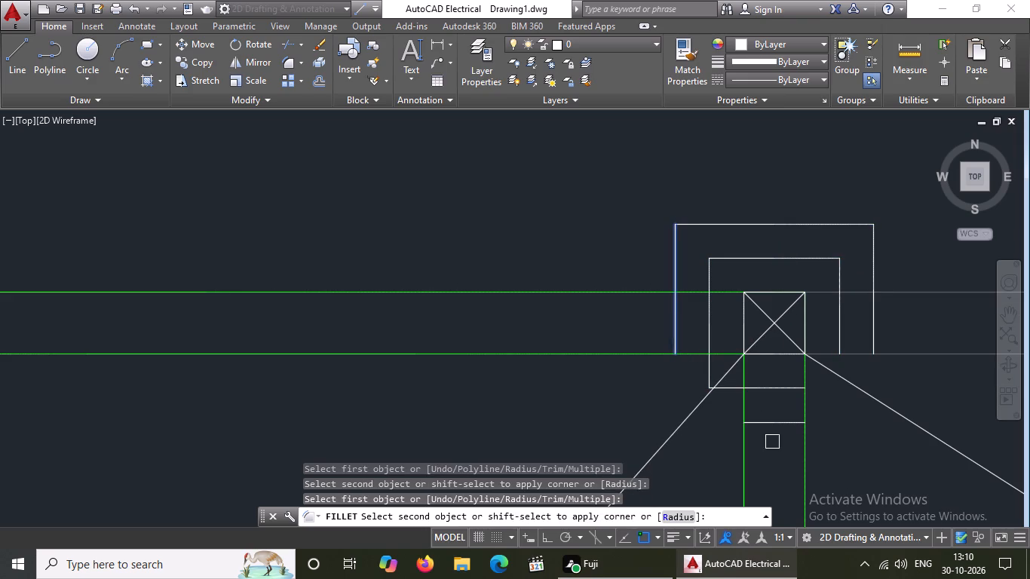
click(772, 424)
click(786, 384)
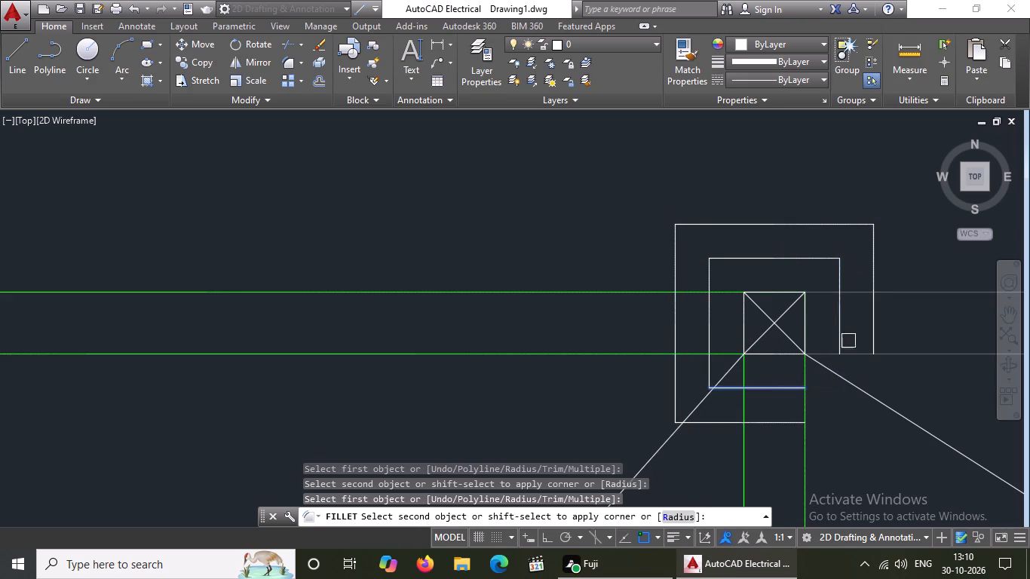
click(842, 334)
drag(777, 424, 782, 416)
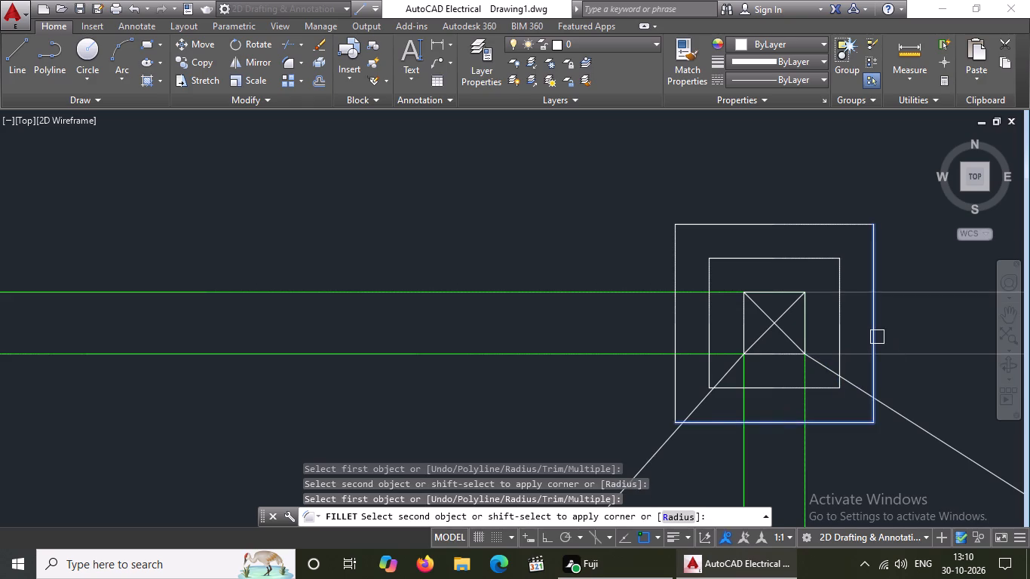
click(877, 337)
scroll(685, 383, down, 4)
right_click(683, 382)
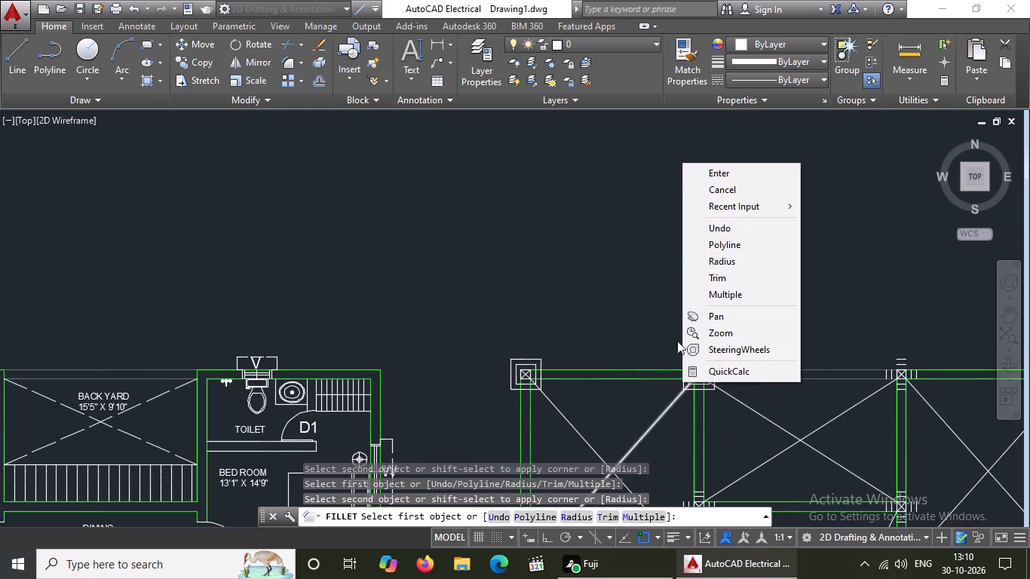
click(885, 265)
click(738, 289)
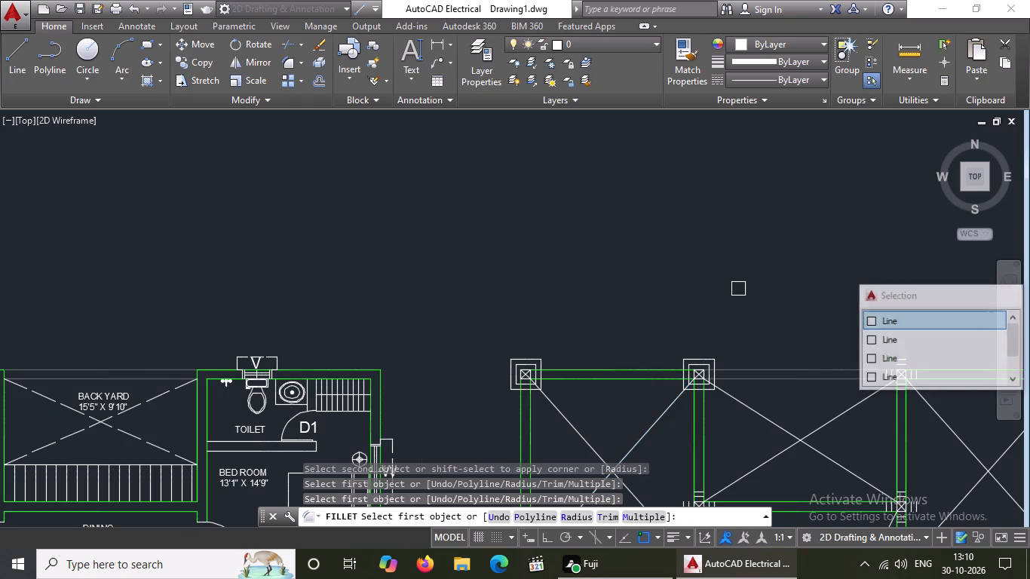
Fillet the inner and outer offset lines at both west corners around the north-wall column between the central and east bays.
scroll(811, 369, down, 2)
scroll(832, 384, up, 4)
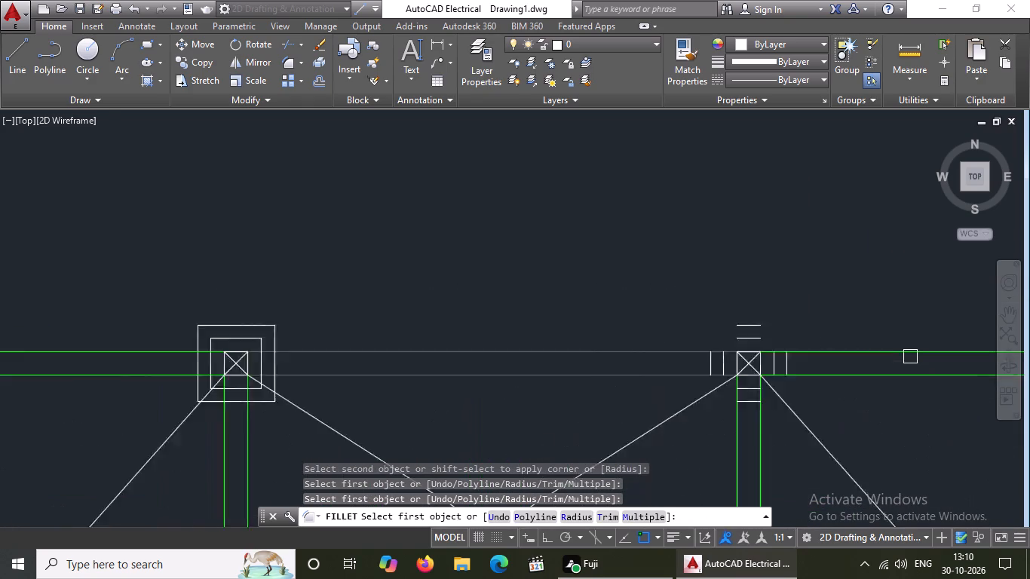
scroll(910, 357, up, 1)
drag(607, 368, 615, 363)
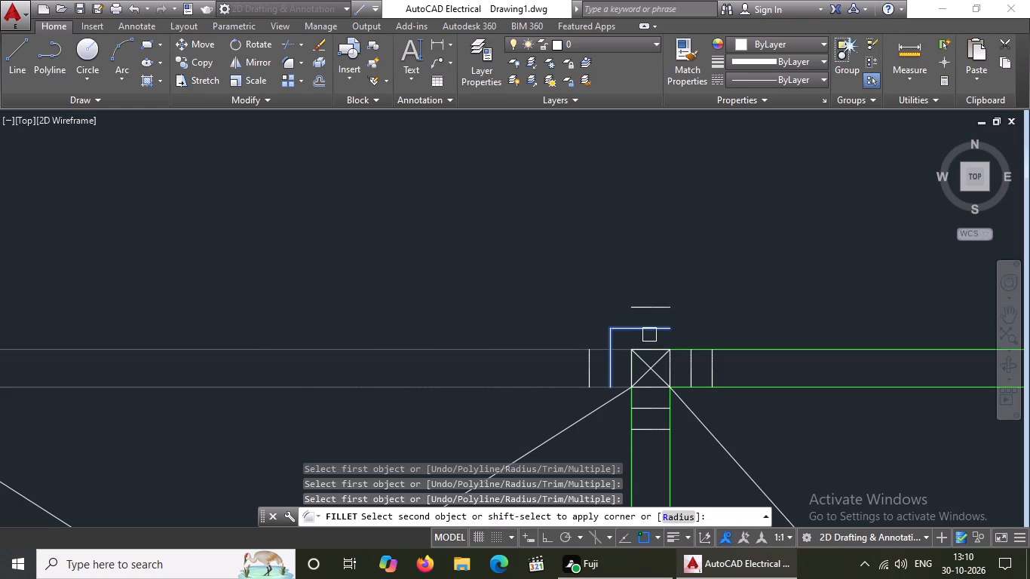
click(650, 334)
drag(596, 372, 599, 363)
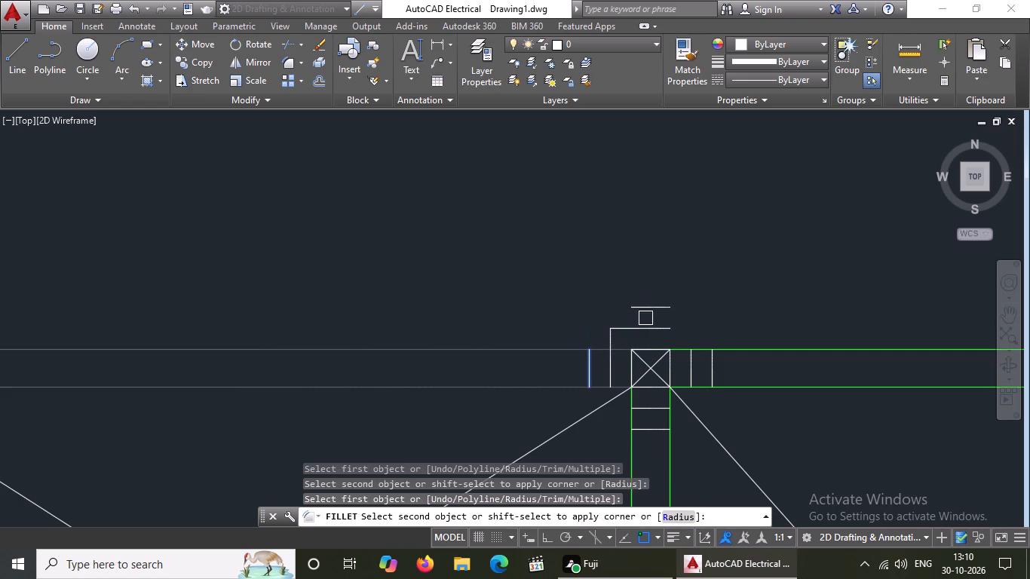
click(649, 305)
click(613, 372)
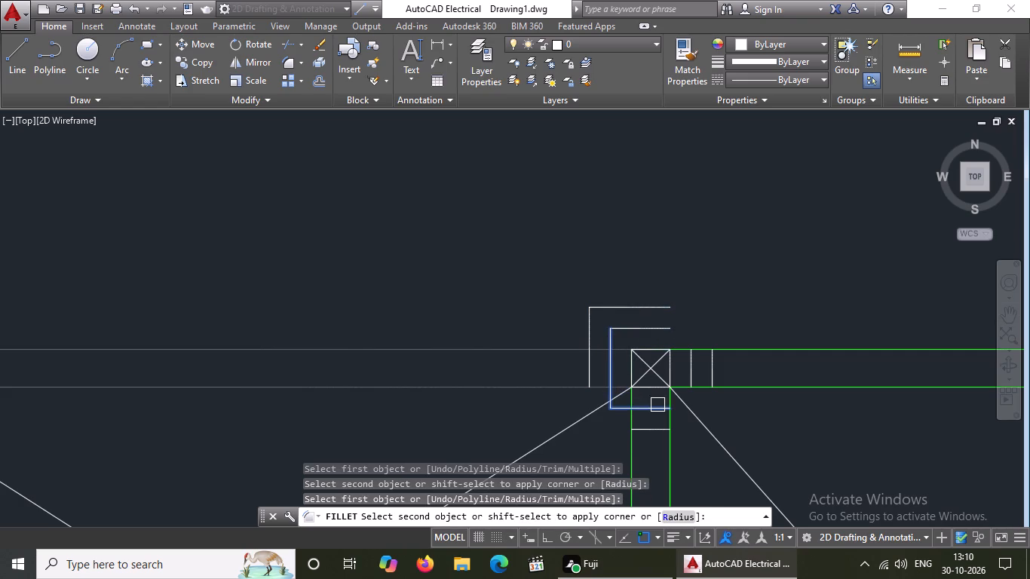
click(658, 405)
click(584, 357)
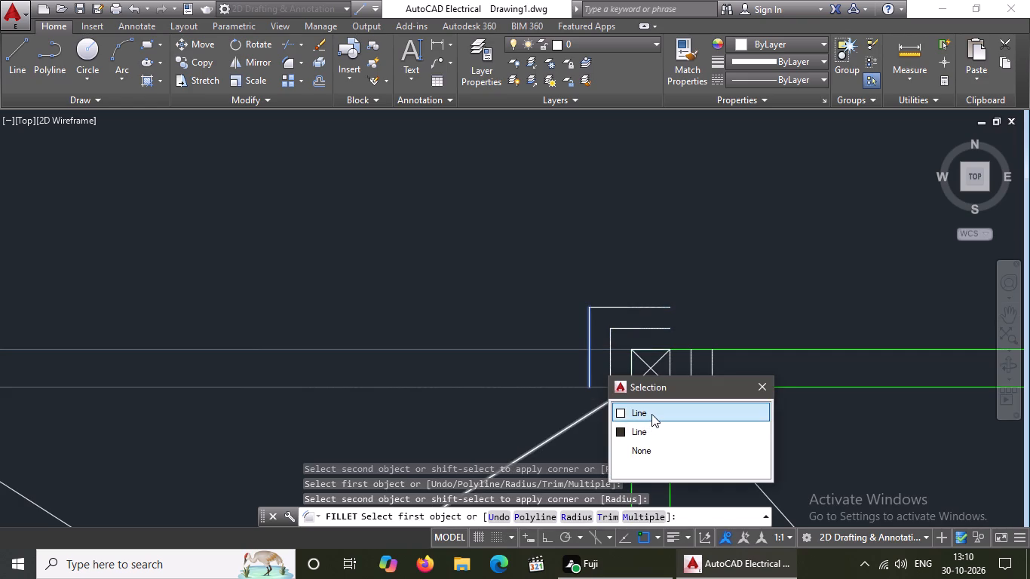
click(651, 414)
click(645, 429)
Fillet the inner and outer offset lines at both east corners of that north-wall column to close its two concentric squares.
click(651, 328)
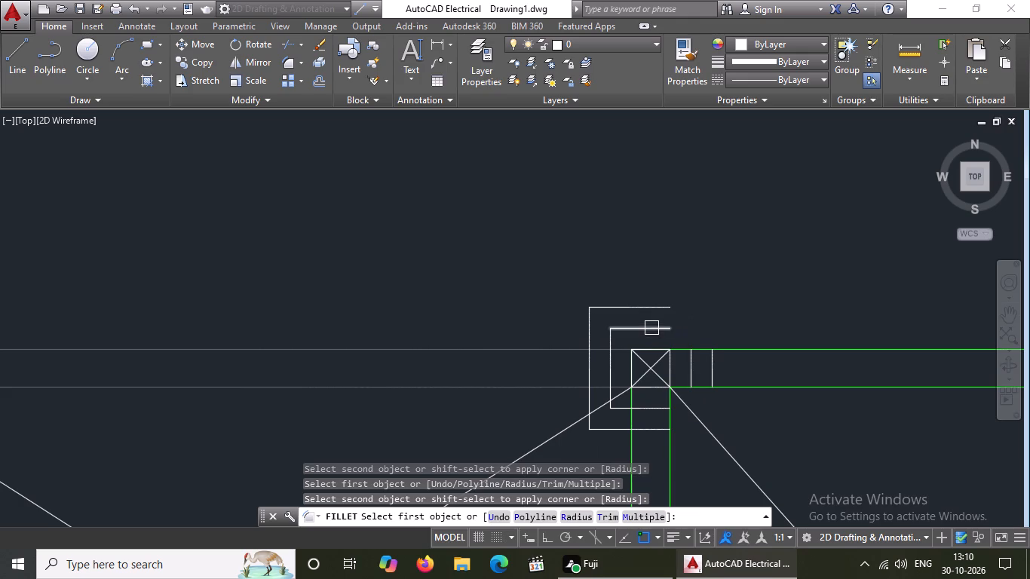
click(690, 368)
click(654, 310)
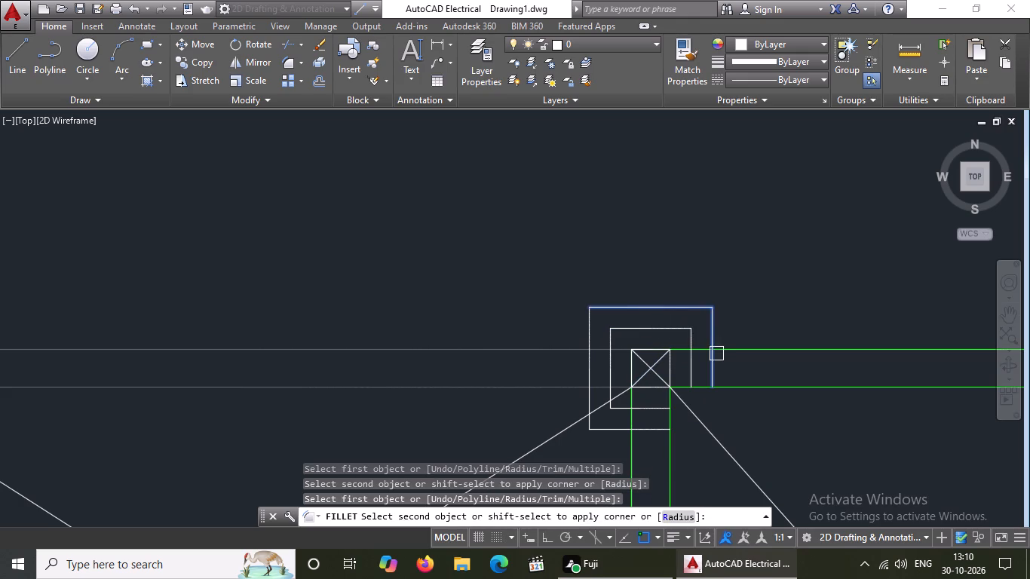
click(717, 357)
click(645, 407)
click(695, 372)
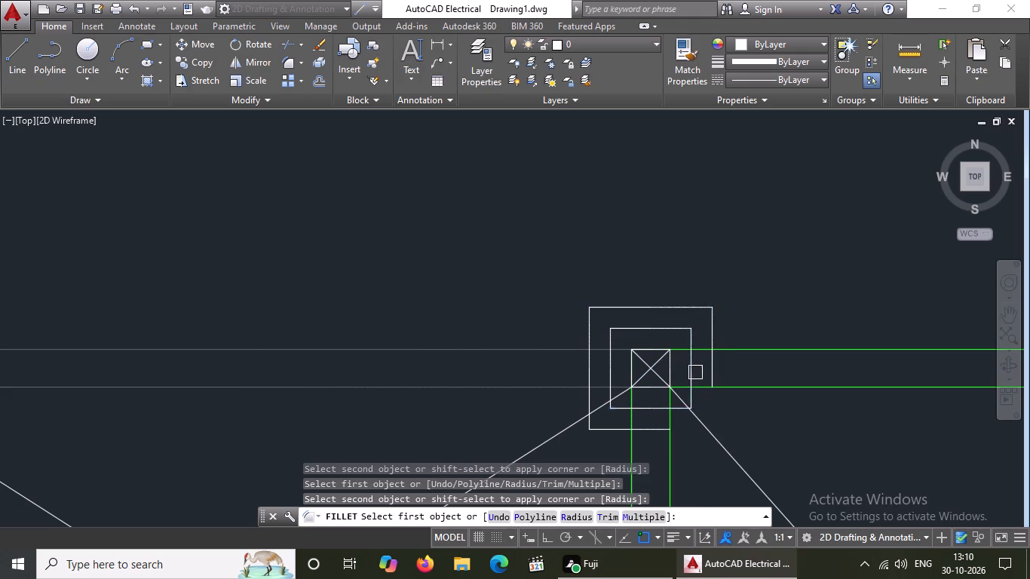
click(653, 429)
click(712, 372)
Fillet the inner and outer offset lines at both south corners around the layout's northeast column.
scroll(706, 378, down, 4)
scroll(799, 409, up, 3)
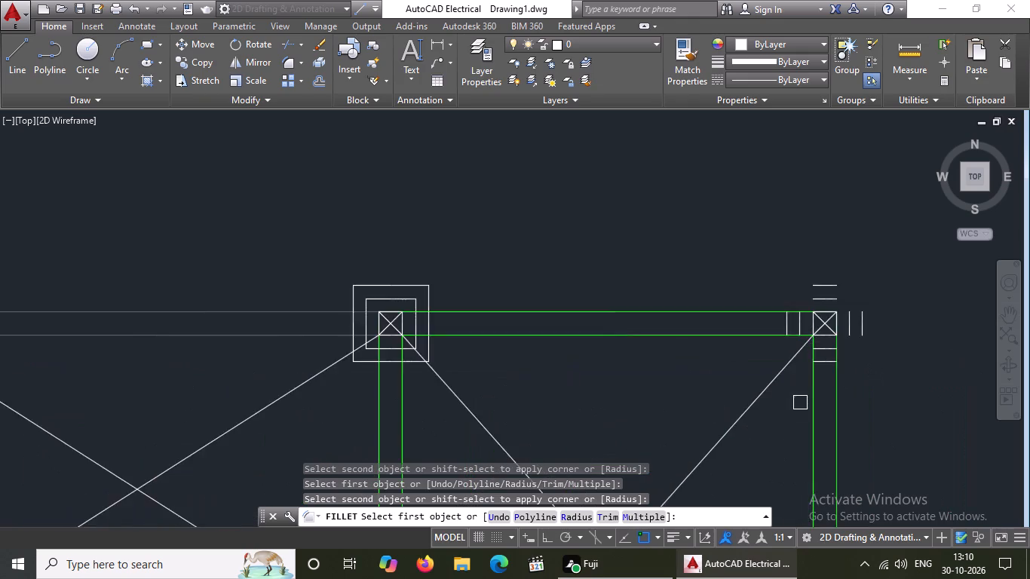
scroll(800, 403, up, 1)
click(803, 279)
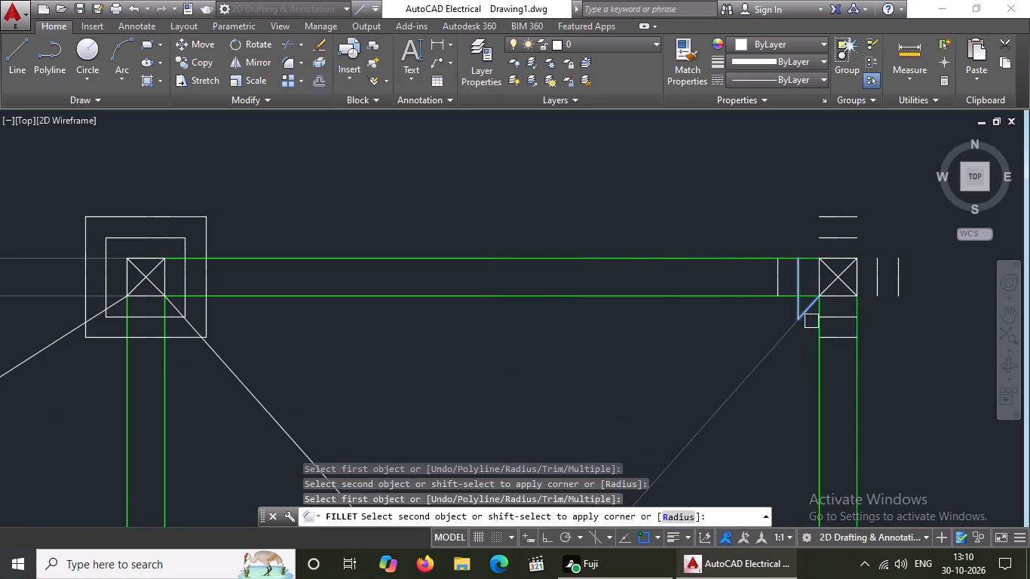
click(839, 319)
drag(776, 273, 776, 274)
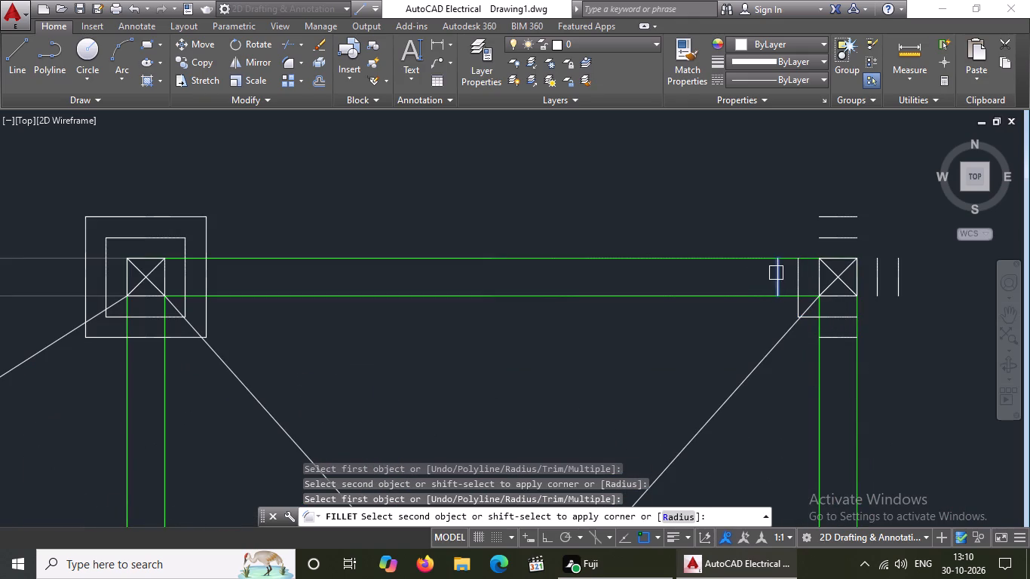
drag(776, 274, 780, 295)
click(835, 341)
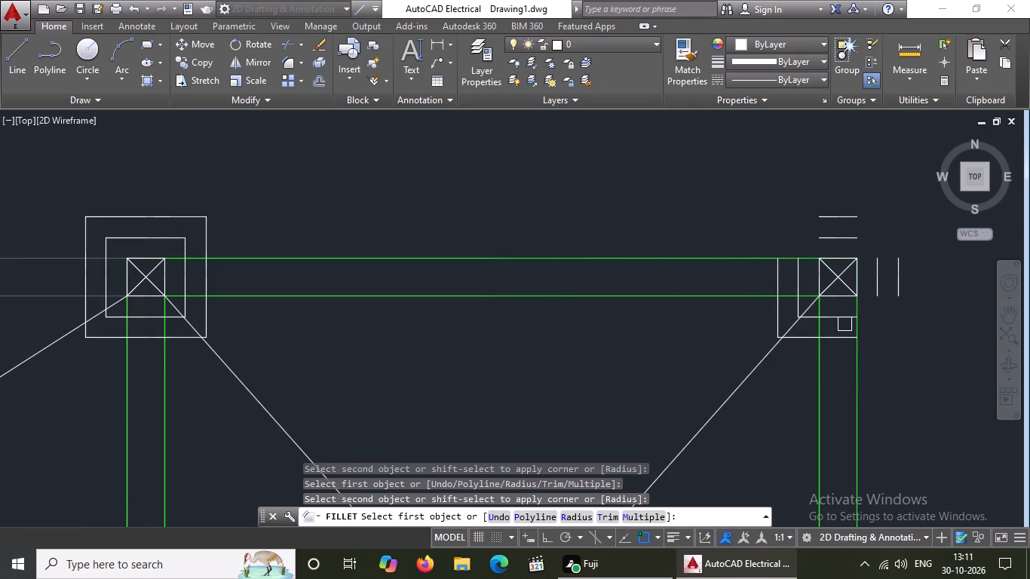
click(848, 315)
click(877, 280)
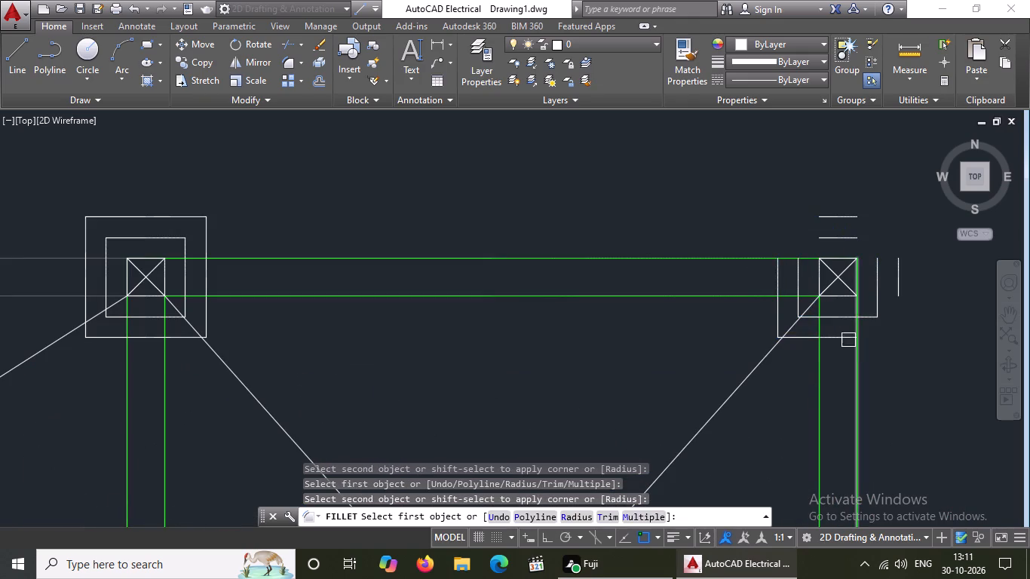
click(839, 336)
click(900, 280)
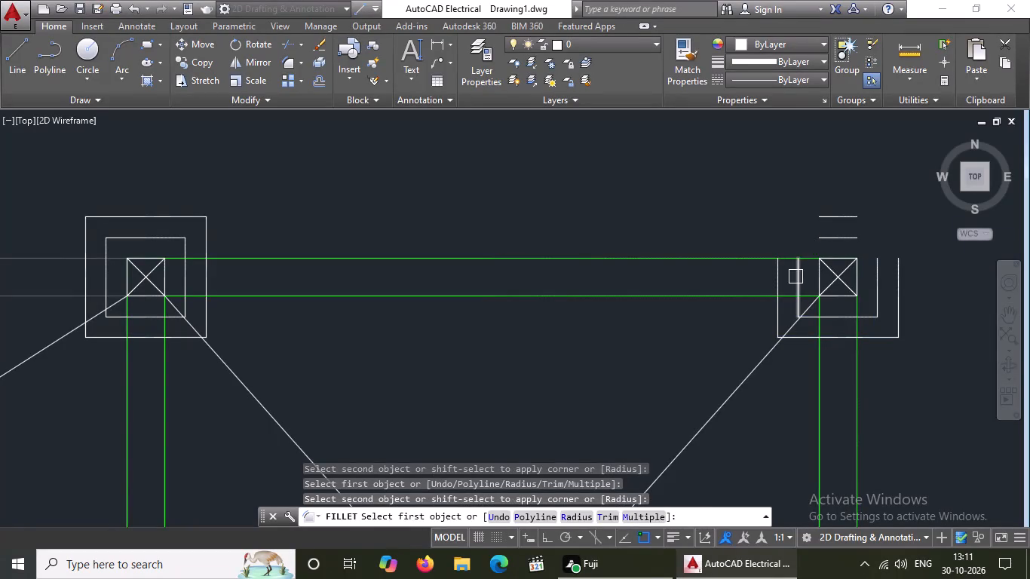
Fillet the inner and outer offset lines at both north corners of the northeast column to close its two concentric squares.
click(795, 277)
click(814, 240)
drag(777, 283, 781, 272)
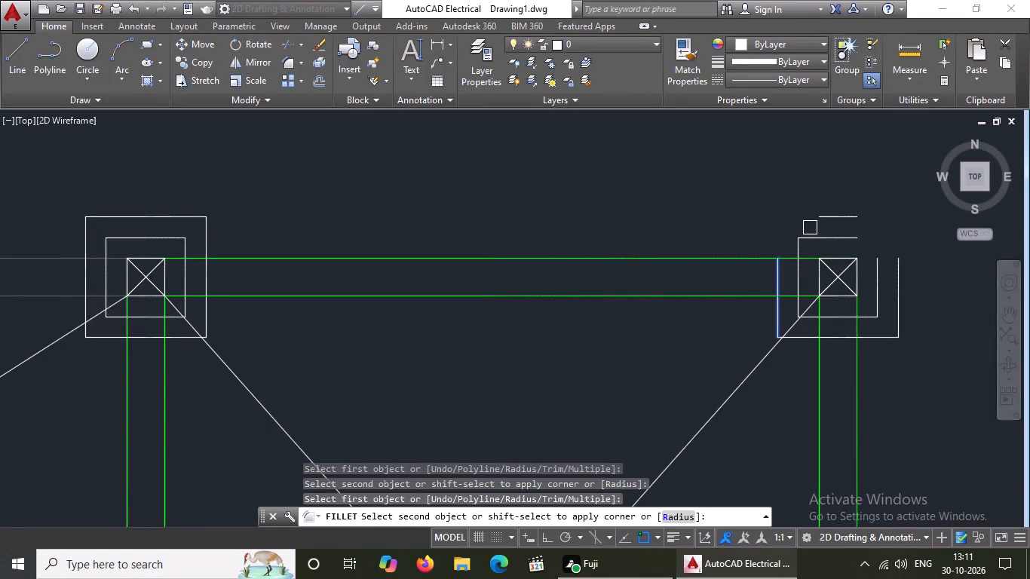
click(817, 219)
click(875, 276)
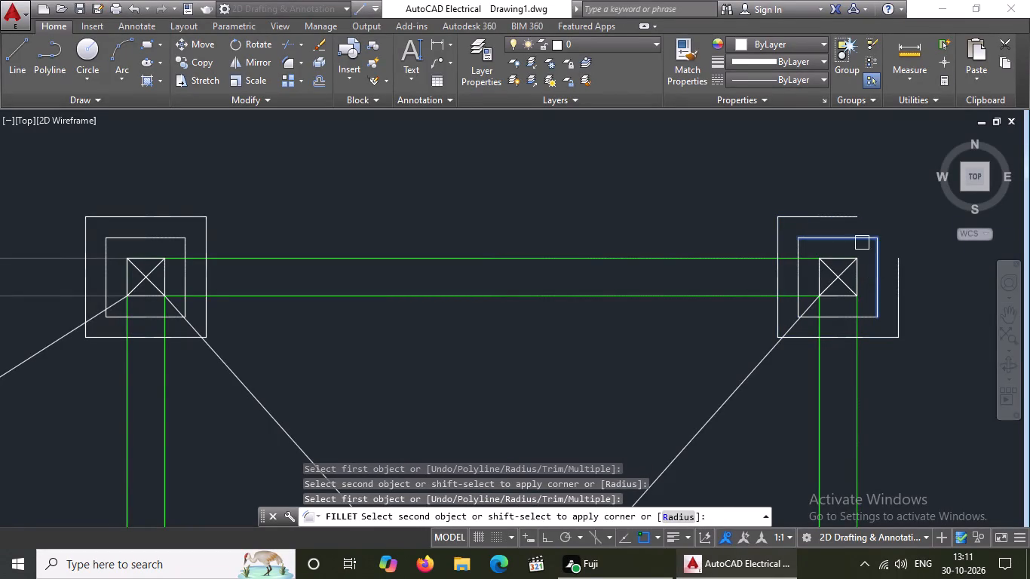
click(846, 243)
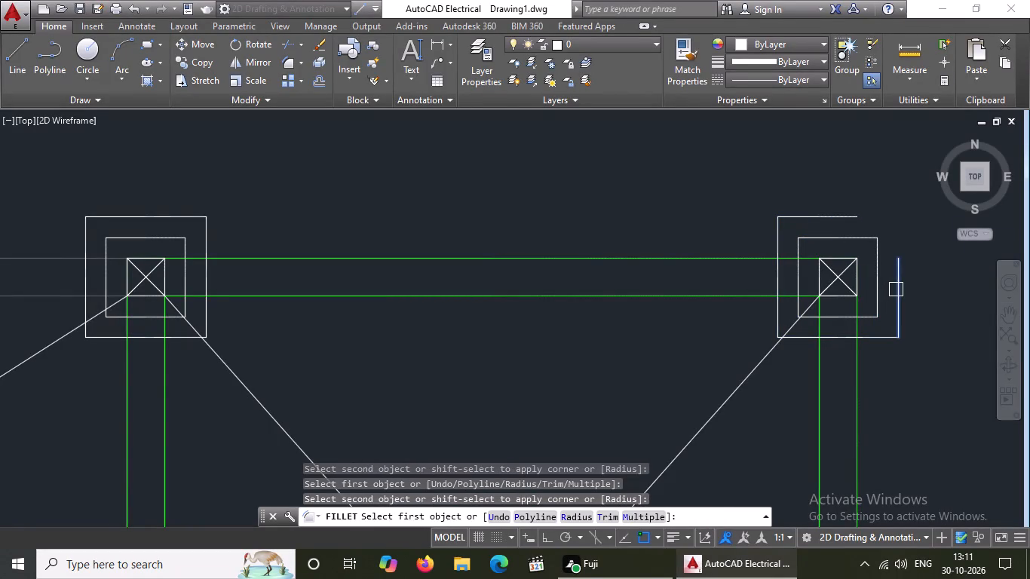
click(896, 289)
click(830, 220)
Fillet the inner and outer offset lines at both north corners around the column at the west end of the central bay's upper cross wall.
scroll(829, 230, down, 4)
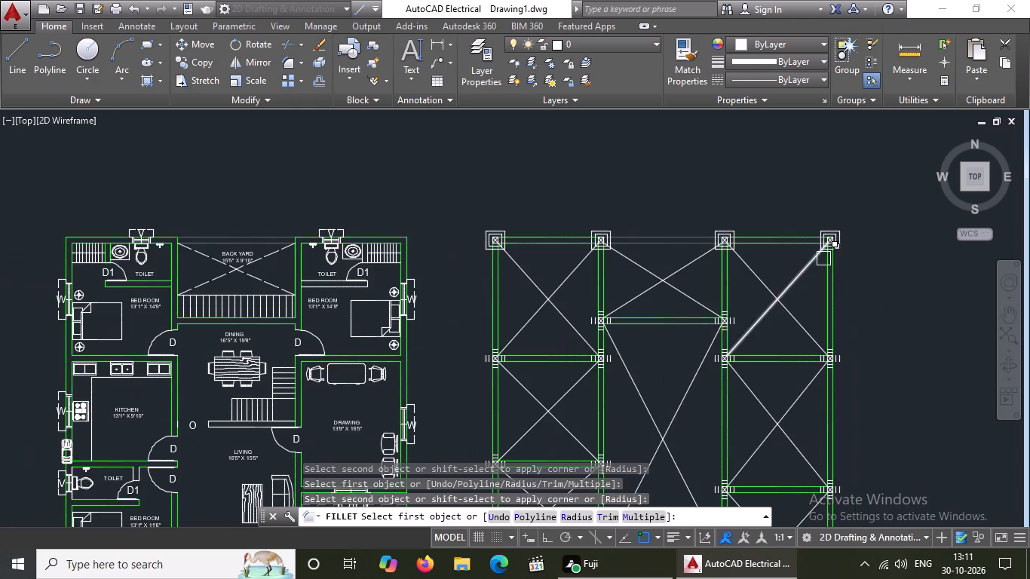
scroll(632, 305, up, 3)
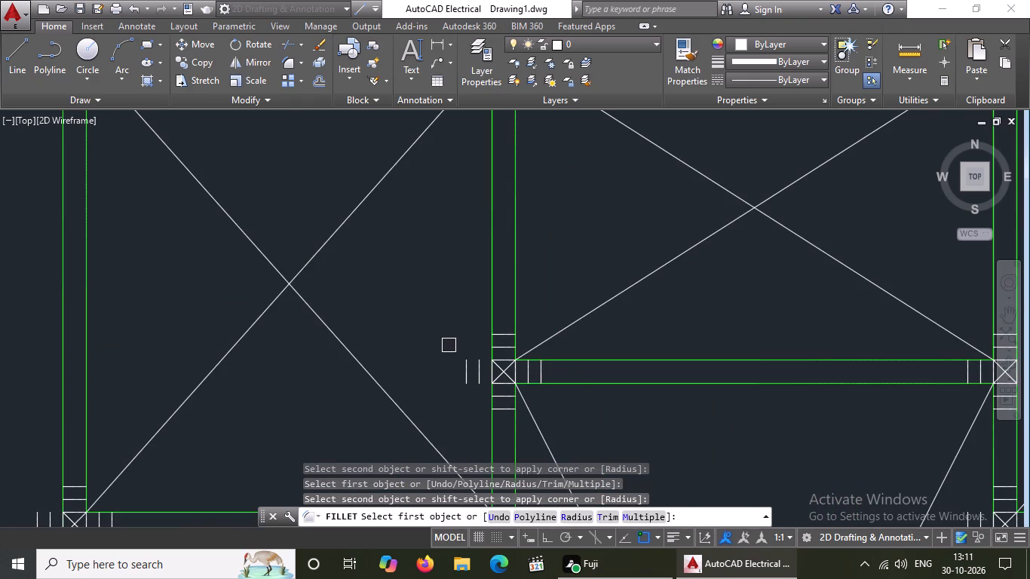
scroll(478, 360, up, 1)
click(476, 368)
click(520, 335)
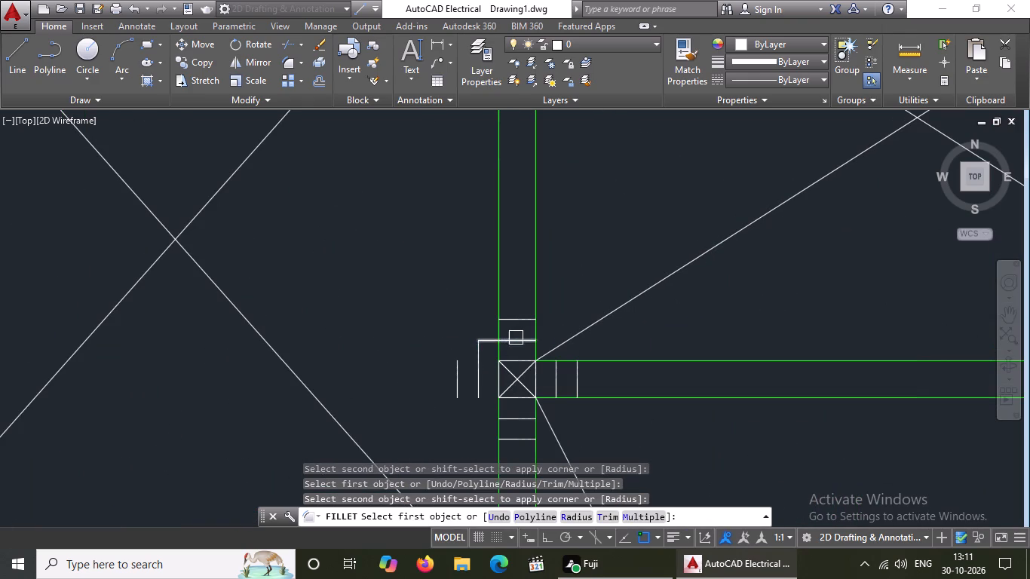
click(458, 363)
click(517, 330)
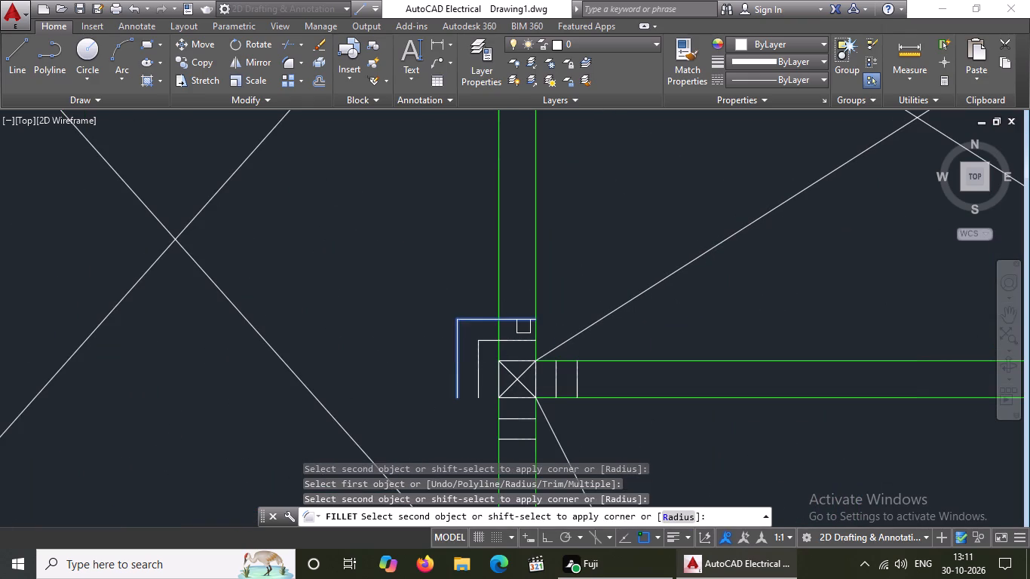
click(524, 326)
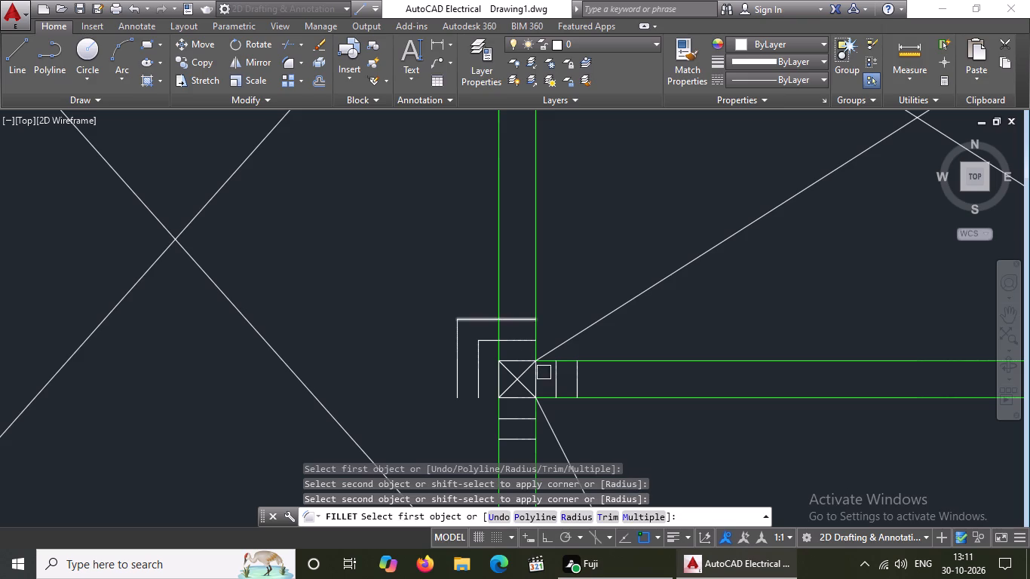
click(556, 381)
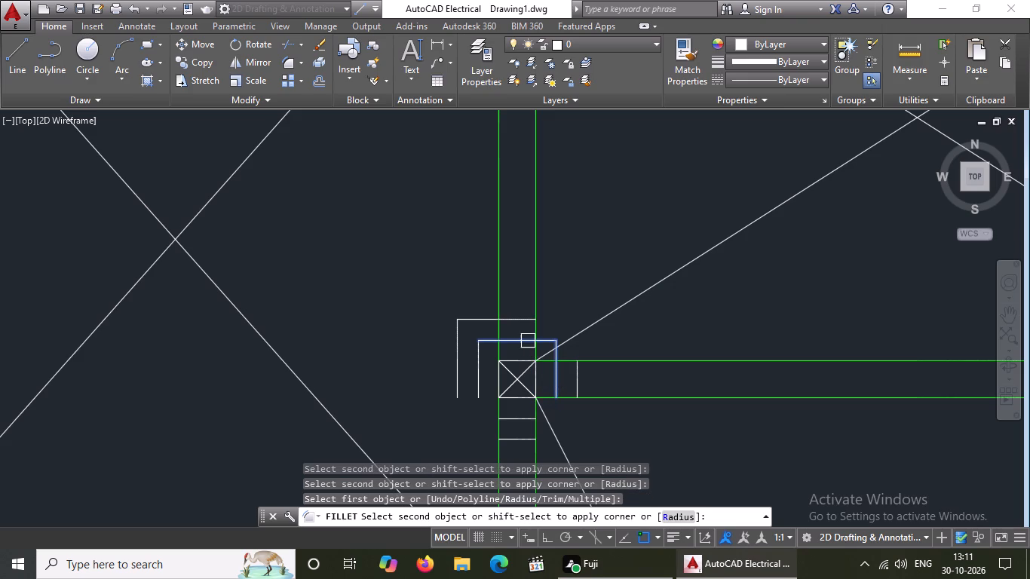
click(528, 341)
click(511, 323)
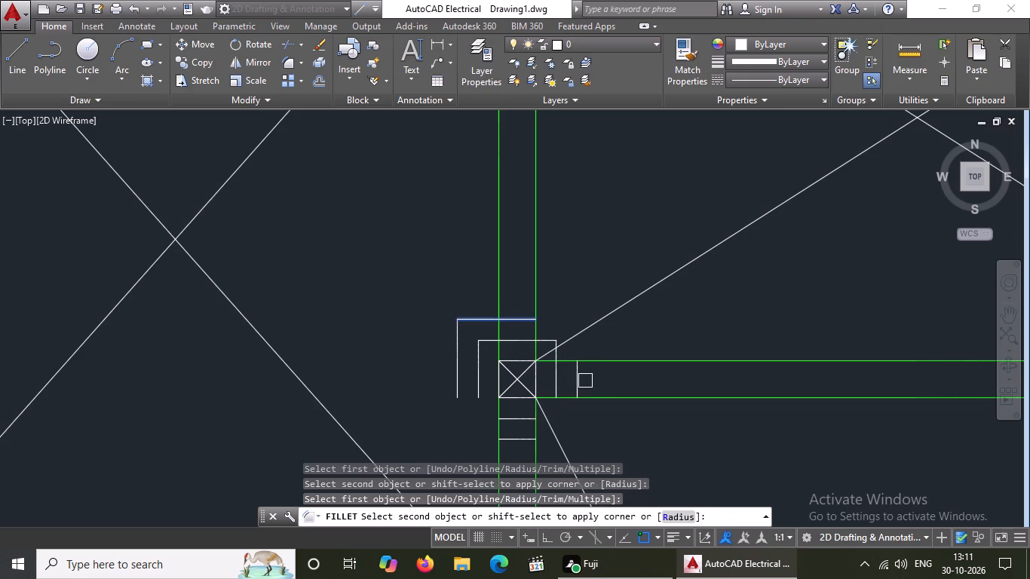
click(584, 381)
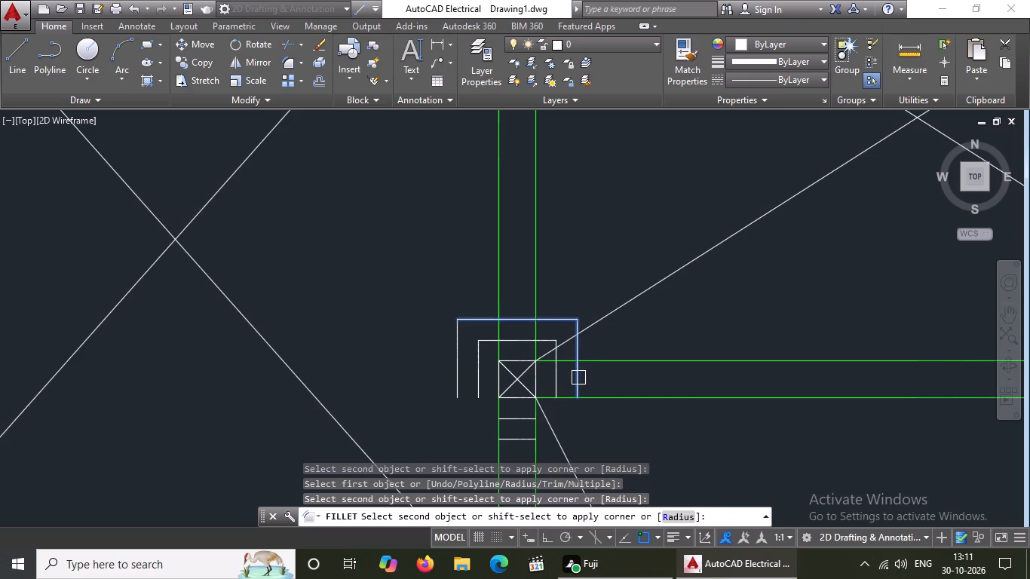
click(579, 378)
Fillet the inner and outer offset lines at both south corners of that cross-wall column to close its two concentric squares.
click(480, 382)
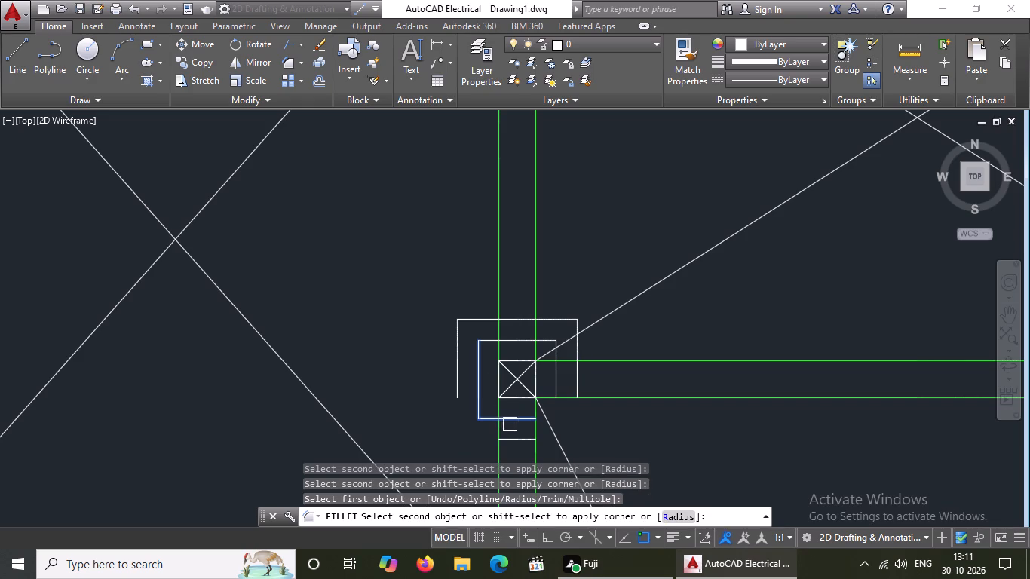
click(512, 423)
click(455, 380)
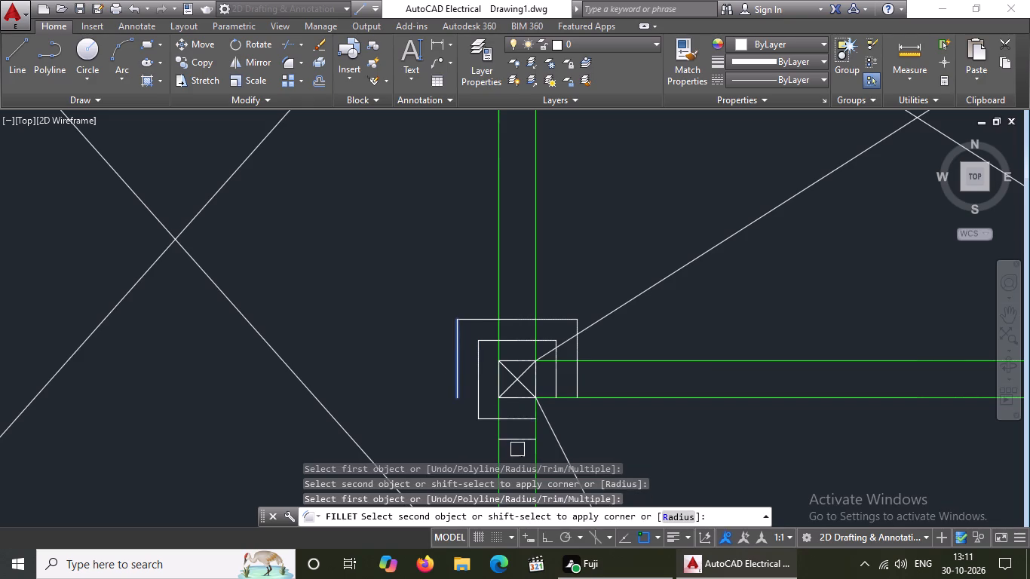
click(518, 443)
click(518, 420)
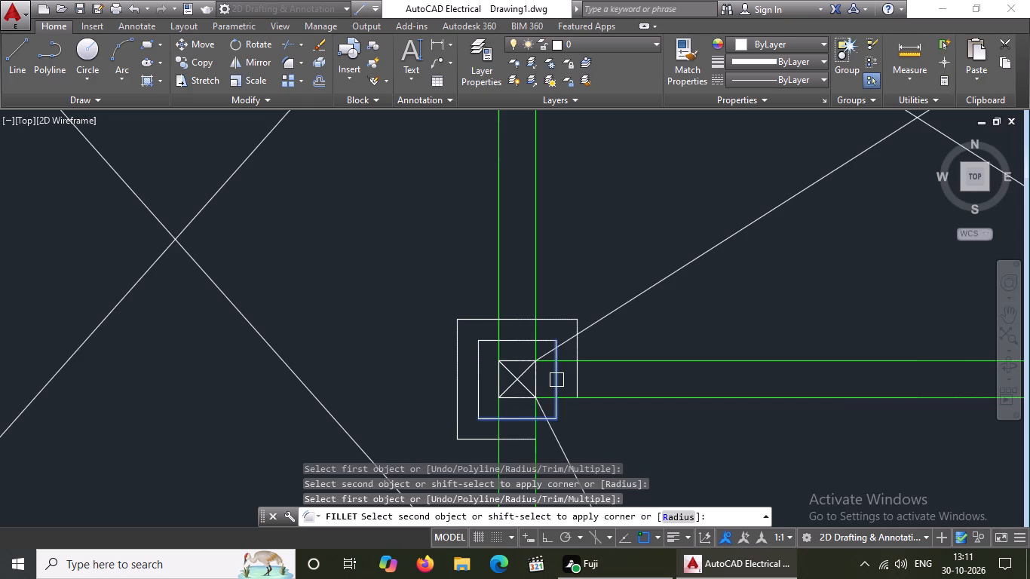
click(556, 380)
click(520, 440)
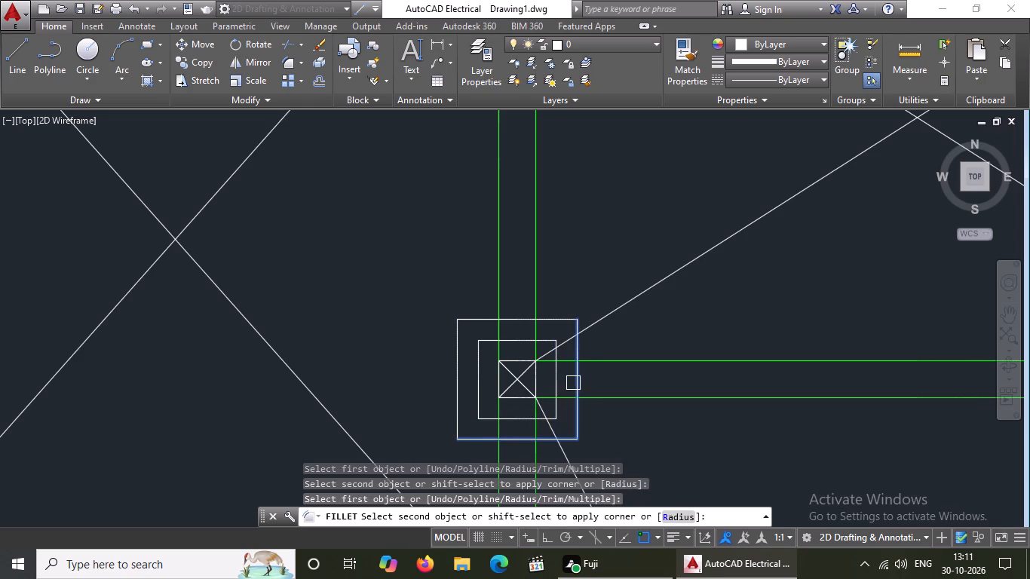
click(574, 382)
Fillet the inner and outer offset lines at both north corners around the column at the east end of the central bay's upper cross wall.
scroll(529, 385, down, 3)
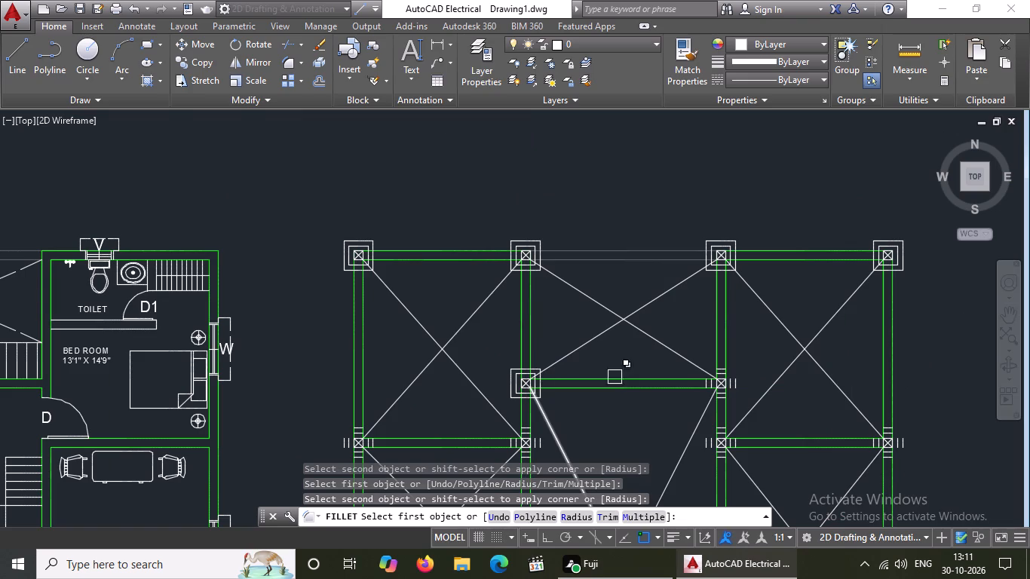
scroll(765, 384, up, 2)
scroll(691, 384, up, 1)
click(586, 381)
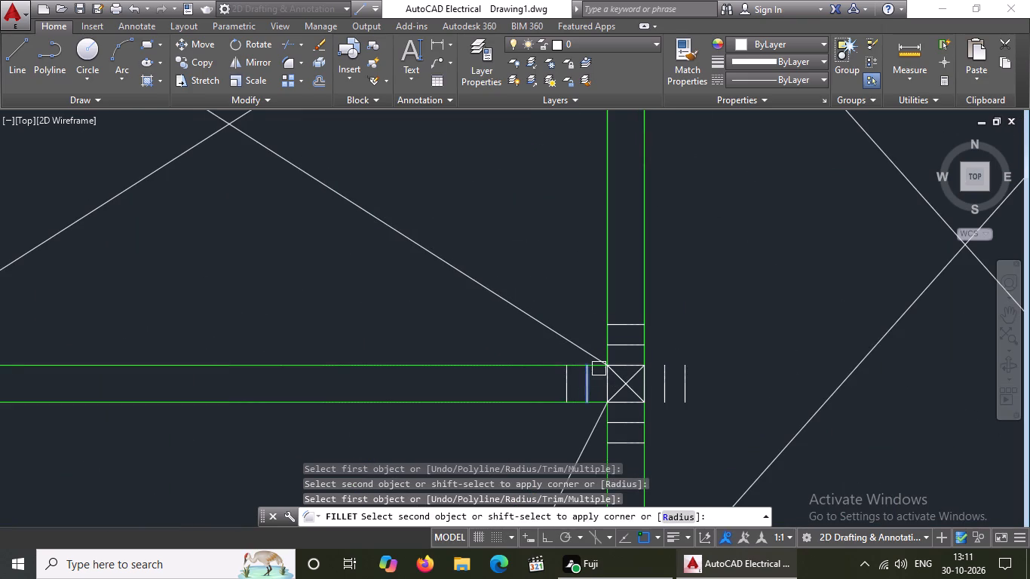
click(630, 347)
click(567, 391)
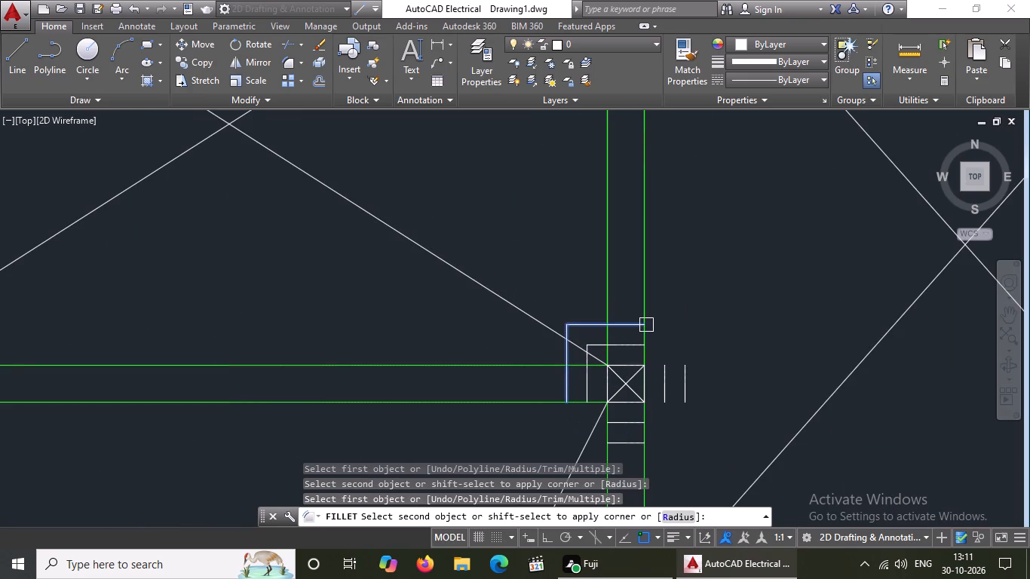
click(633, 322)
click(660, 381)
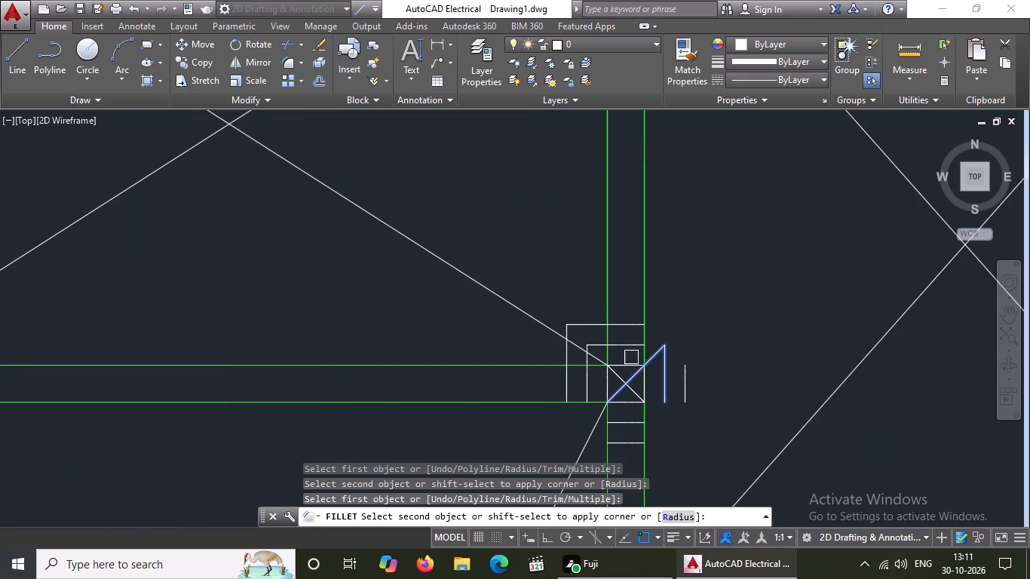
click(619, 350)
click(691, 379)
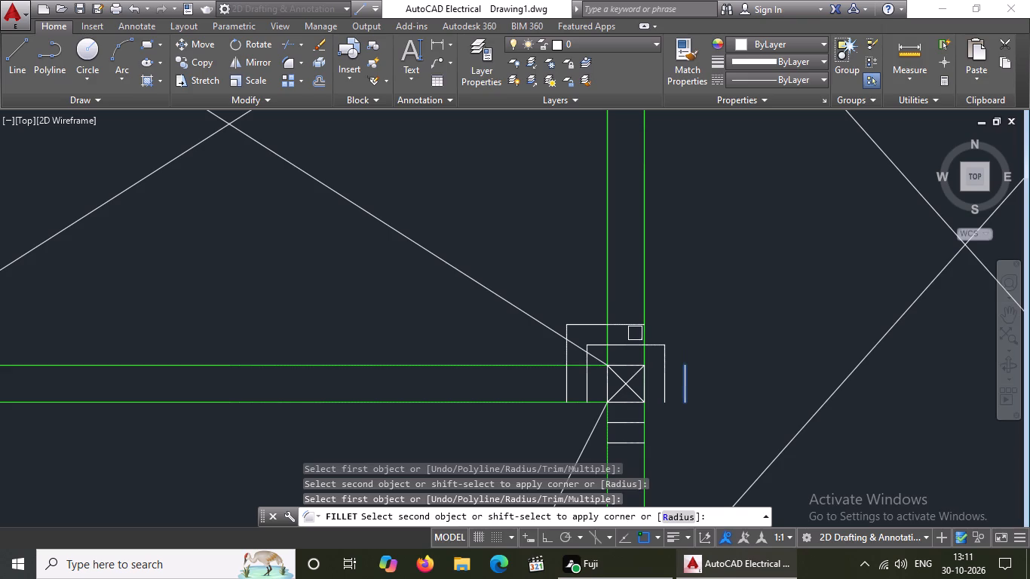
click(630, 328)
Fillet the inner and outer offset lines at both south corners of that east cross-wall column to close its two concentric squares.
click(587, 387)
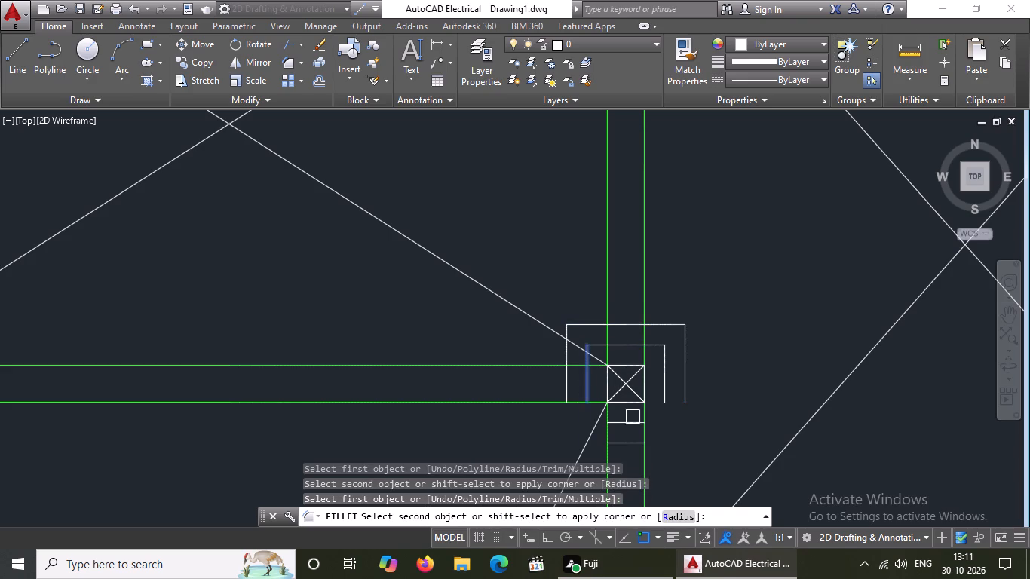
click(636, 418)
click(563, 386)
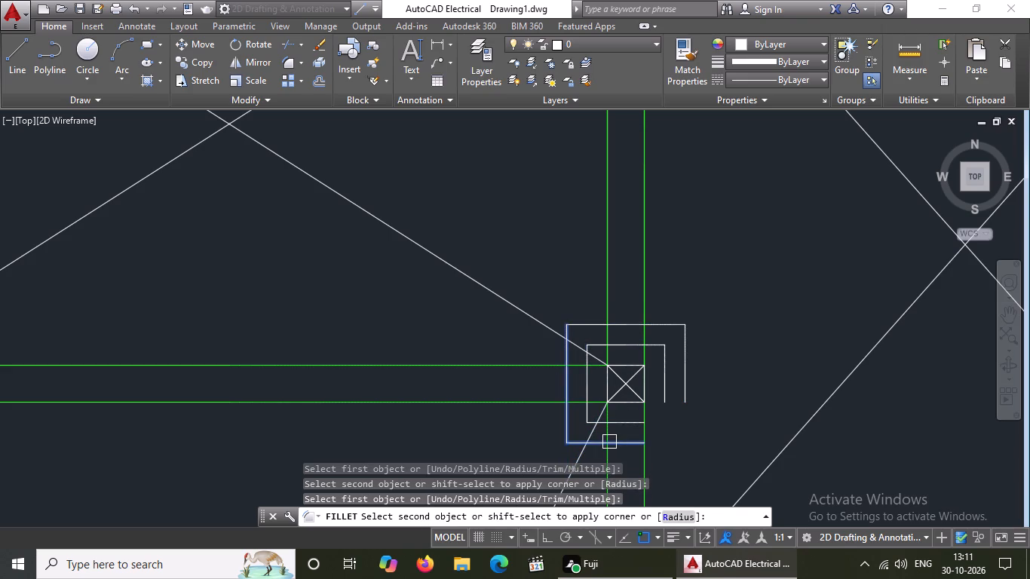
click(612, 442)
click(609, 424)
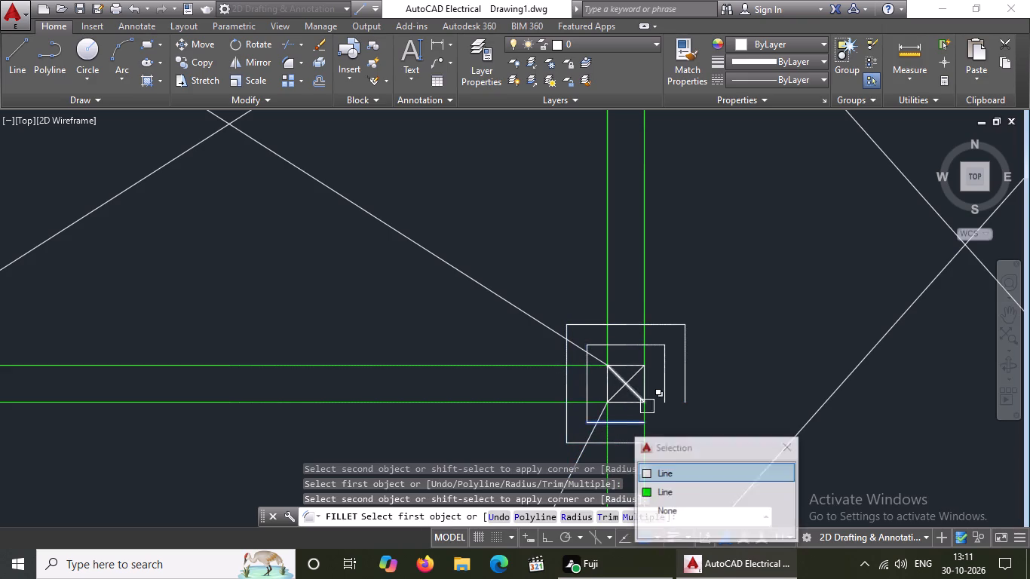
click(670, 397)
click(628, 439)
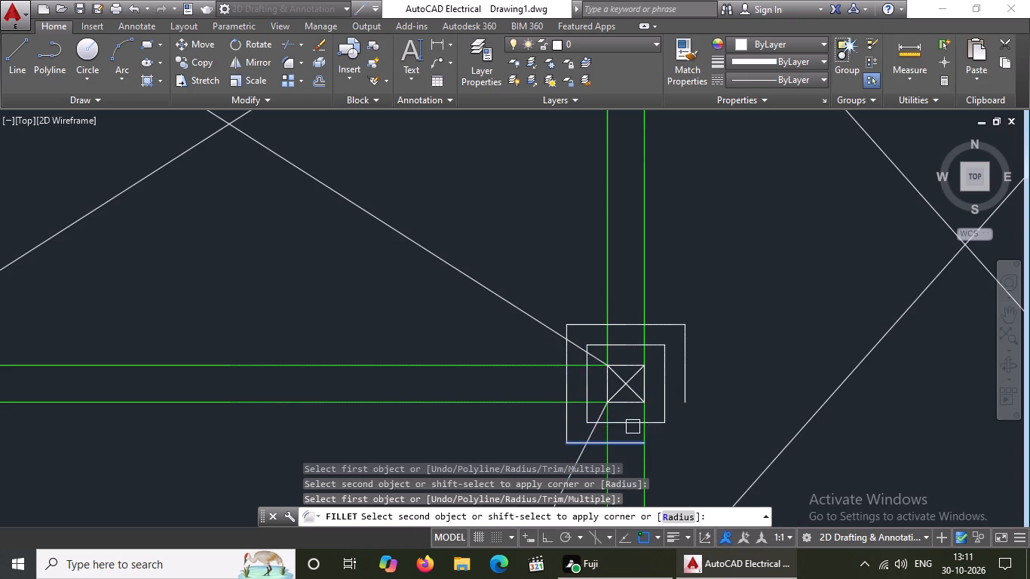
click(690, 378)
Fillet the inner and outer offset lines at both south corners around the column at the west end of the west bay's upper cross wall.
scroll(554, 452, down, 2)
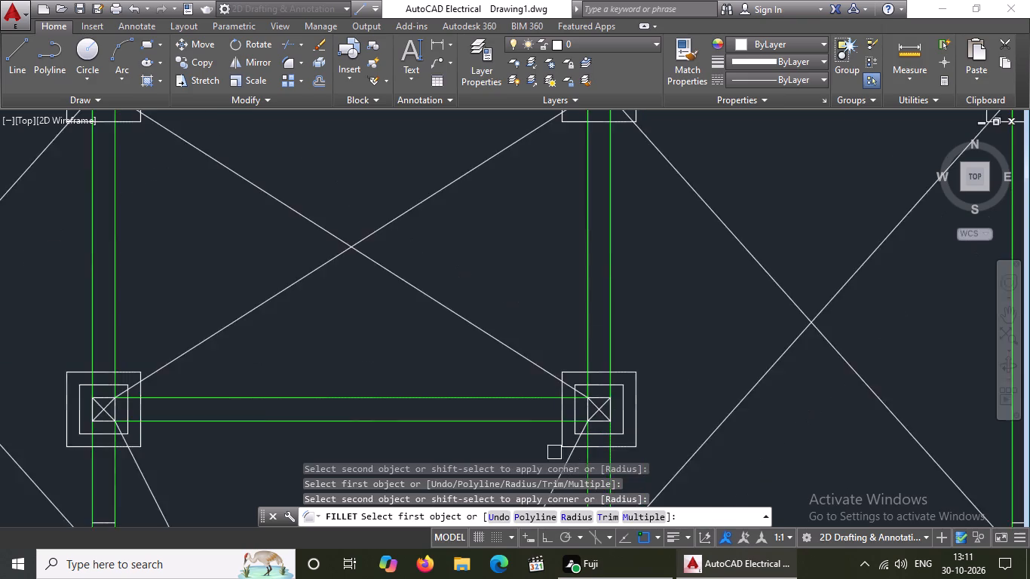
scroll(551, 486, down, 4)
middle_drag(561, 446, 578, 418)
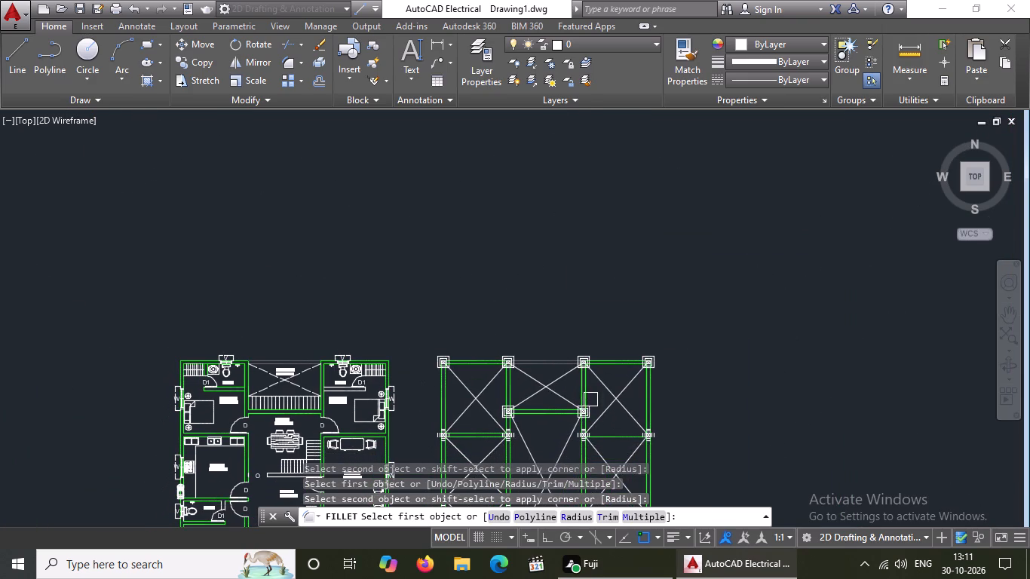
scroll(475, 464, up, 5)
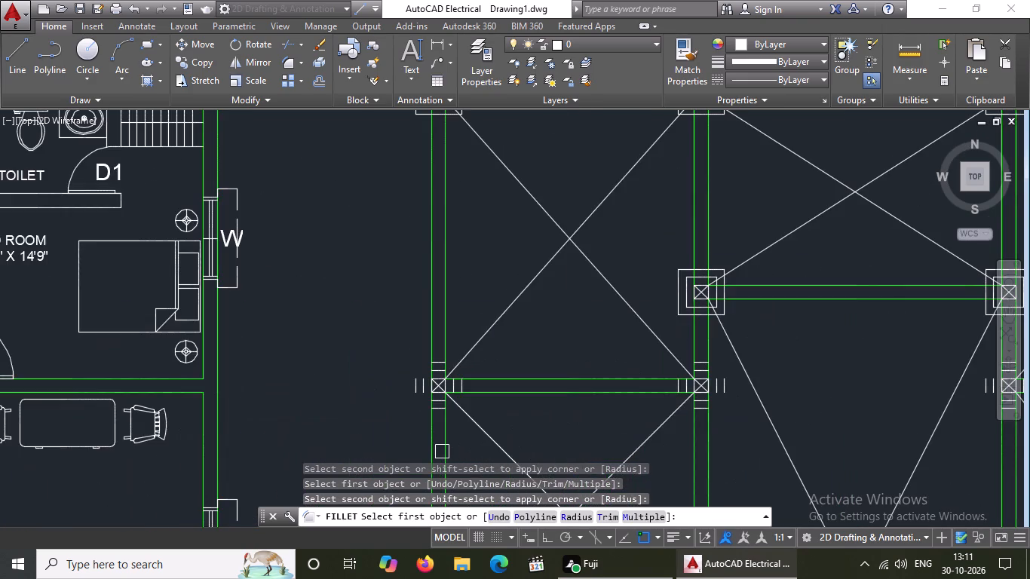
scroll(474, 417, up, 2)
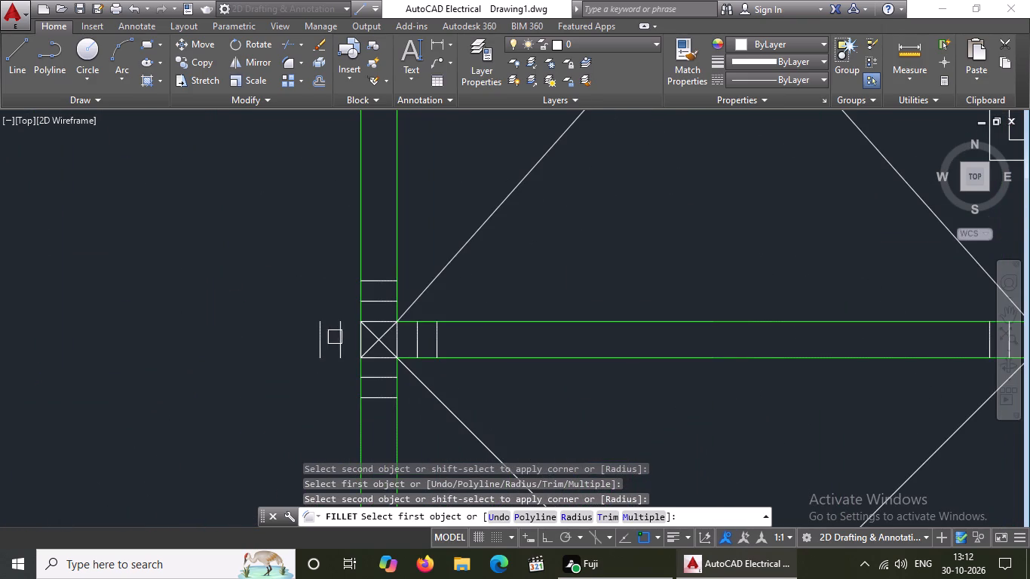
click(342, 333)
click(383, 381)
click(315, 354)
click(369, 399)
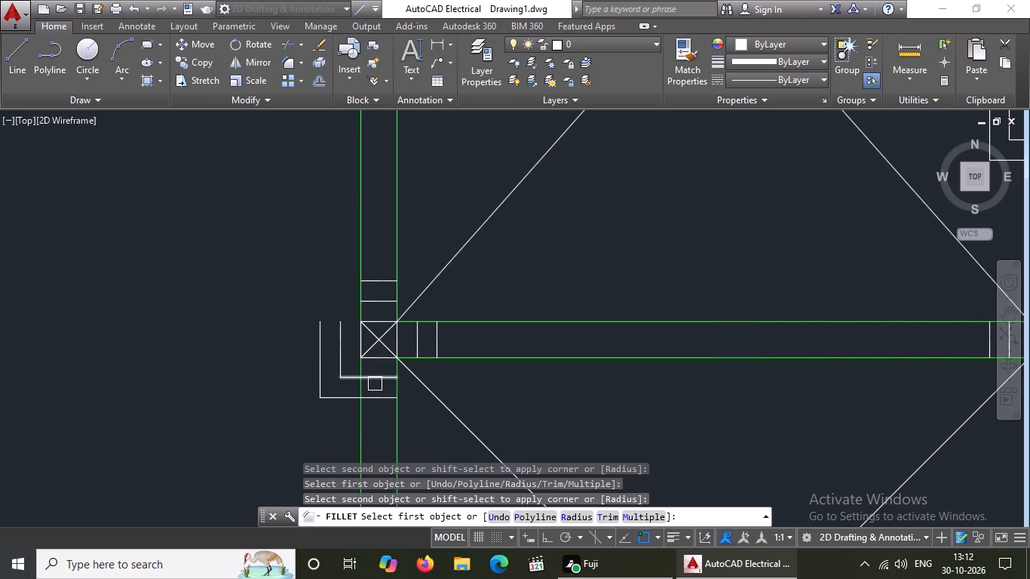
click(376, 383)
click(415, 343)
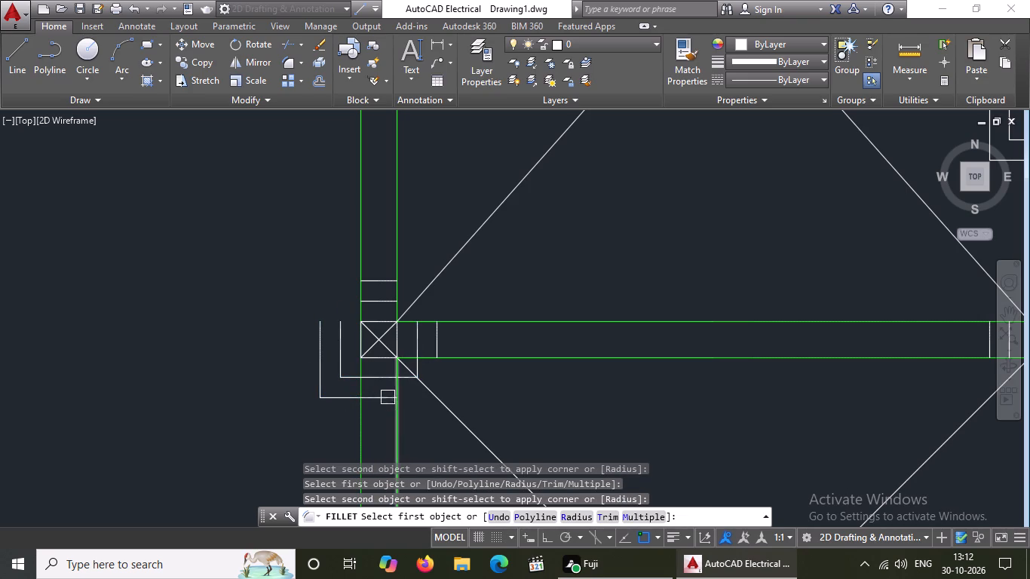
click(386, 394)
click(434, 341)
Fillet the inner and outer offset lines at both north corners of that west exterior-wall column to close its two concentric squares.
click(342, 333)
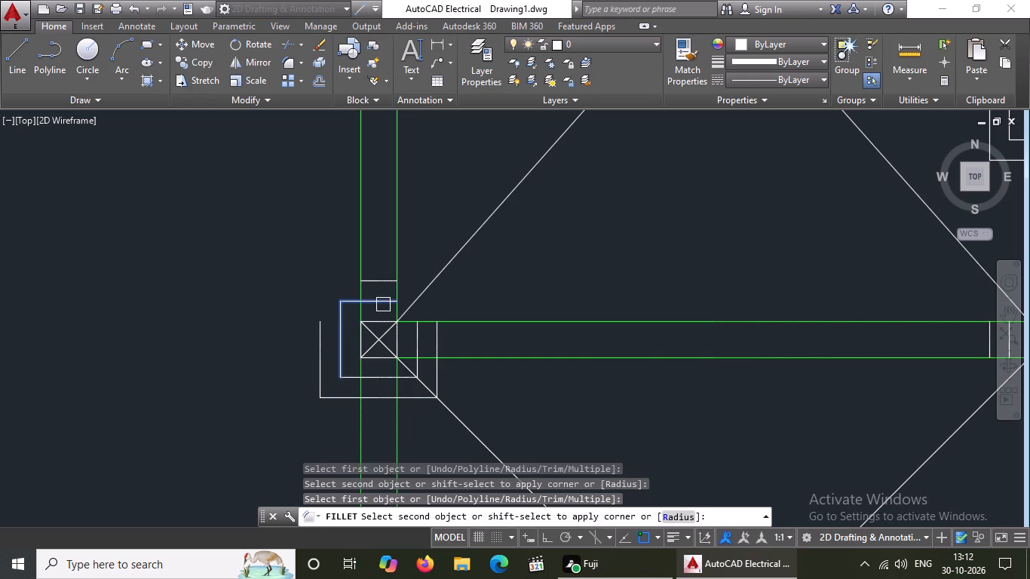
click(385, 302)
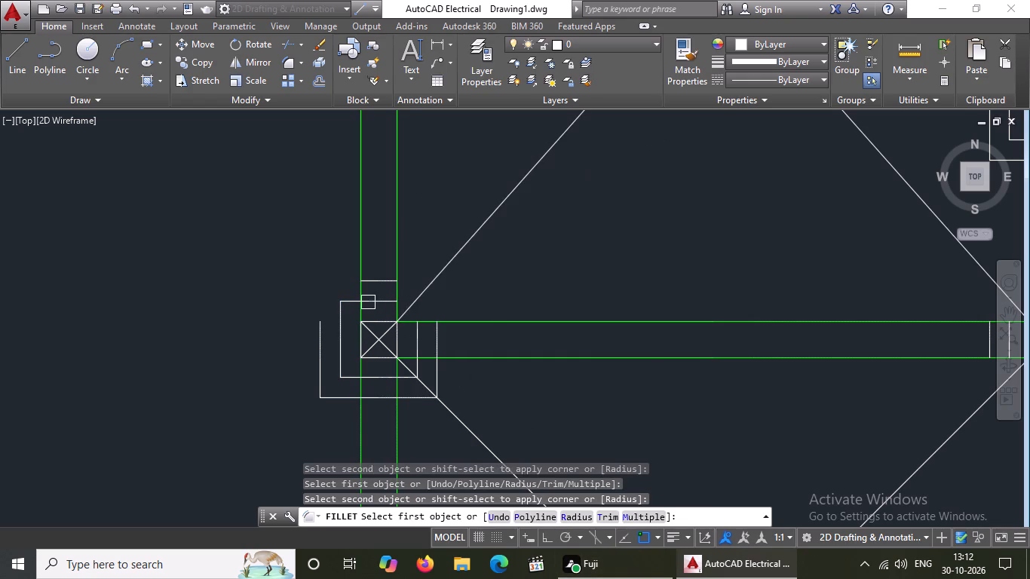
click(368, 302)
click(418, 332)
click(315, 333)
click(379, 277)
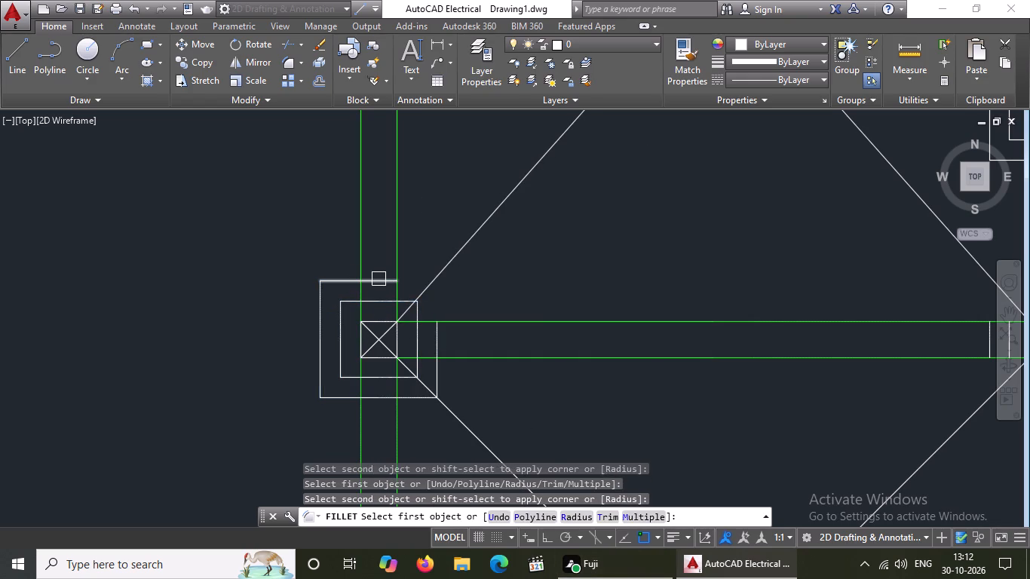
click(379, 280)
click(437, 338)
Fillet the inner and outer offset lines at both south corners around the column at the east end of the west bay's upper cross wall.
scroll(430, 339, down, 2)
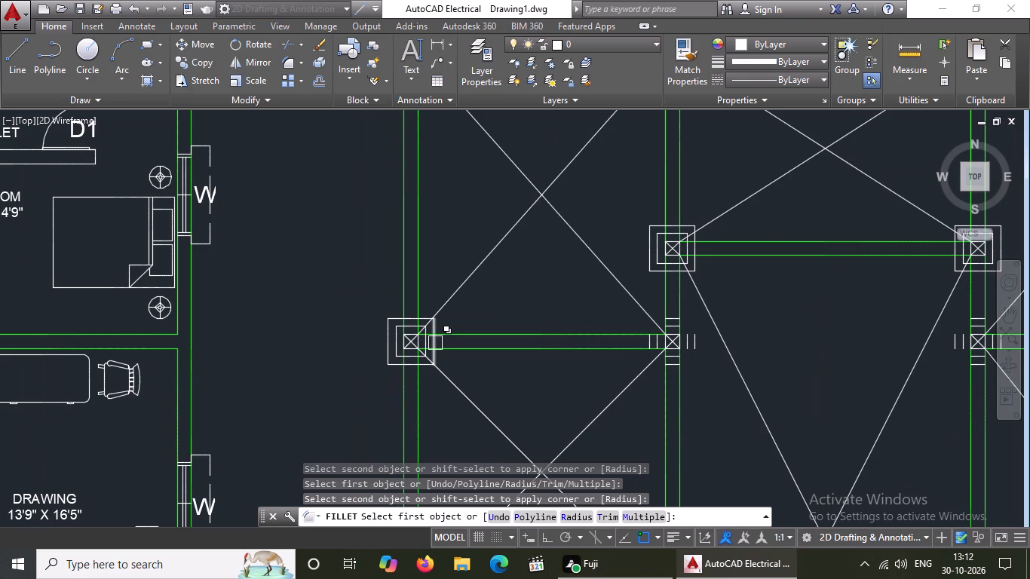
scroll(664, 352, up, 3)
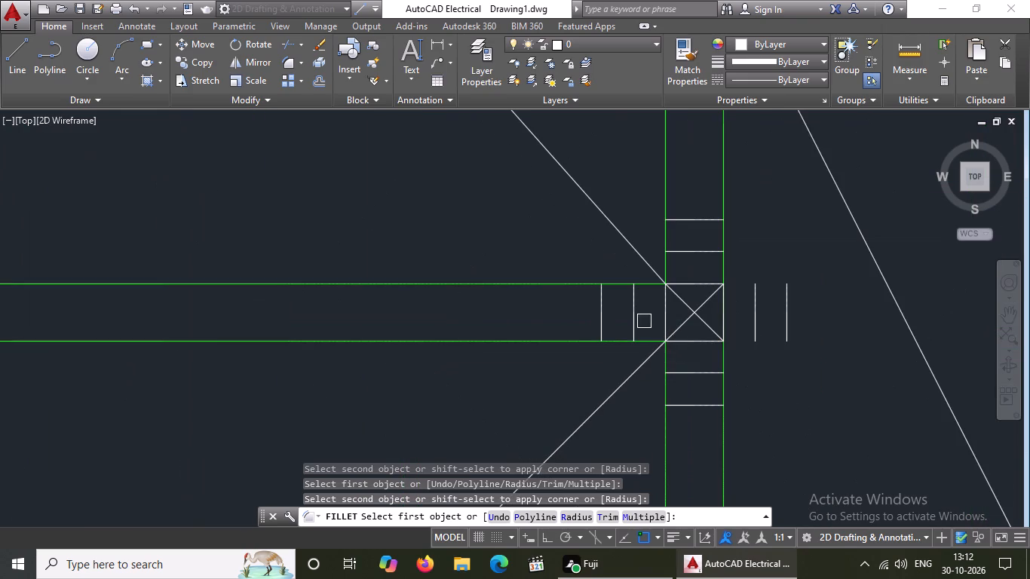
click(636, 319)
click(686, 374)
click(596, 312)
click(702, 413)
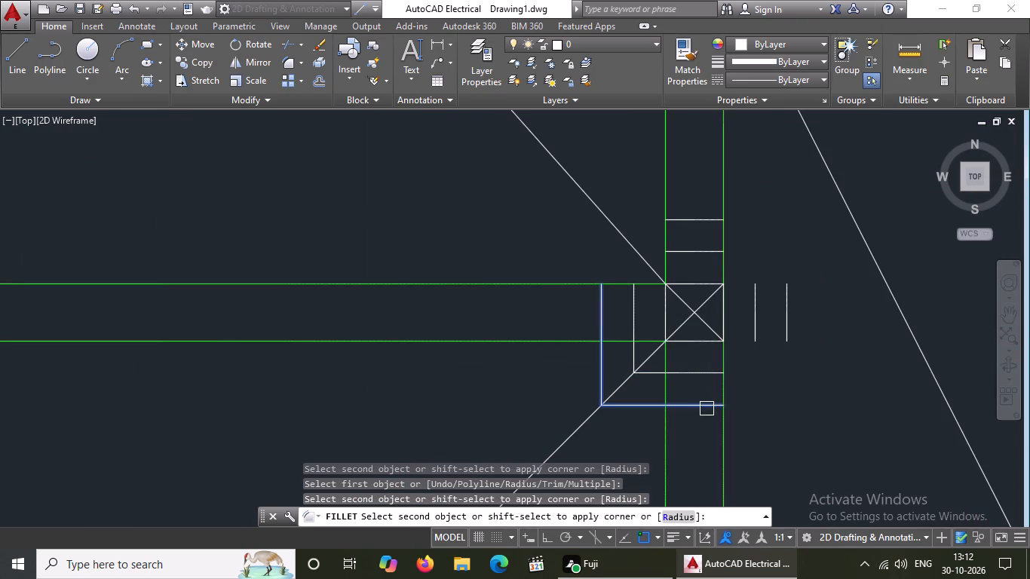
click(697, 406)
click(706, 372)
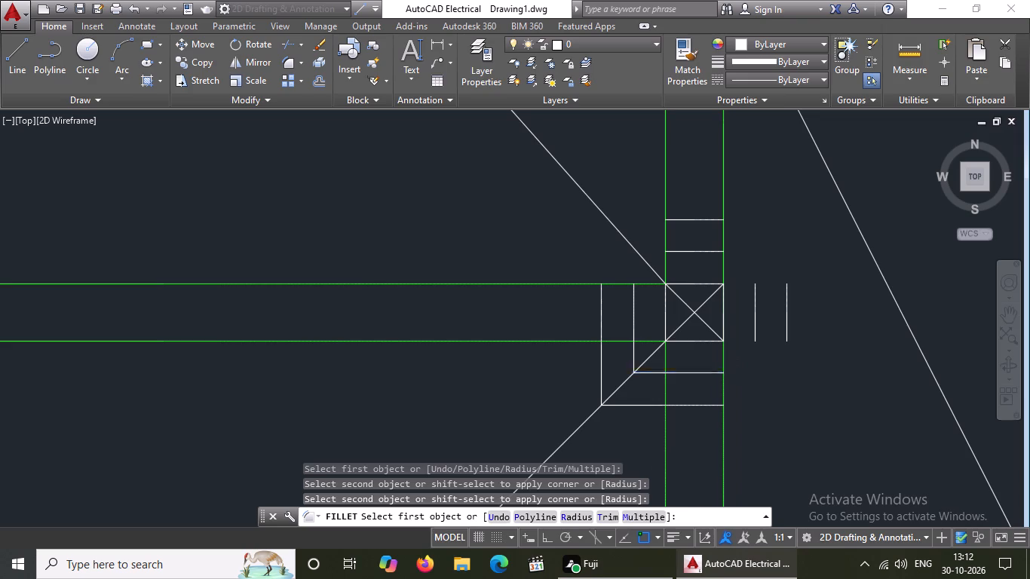
drag(753, 309, 751, 322)
drag(677, 409, 697, 397)
click(787, 323)
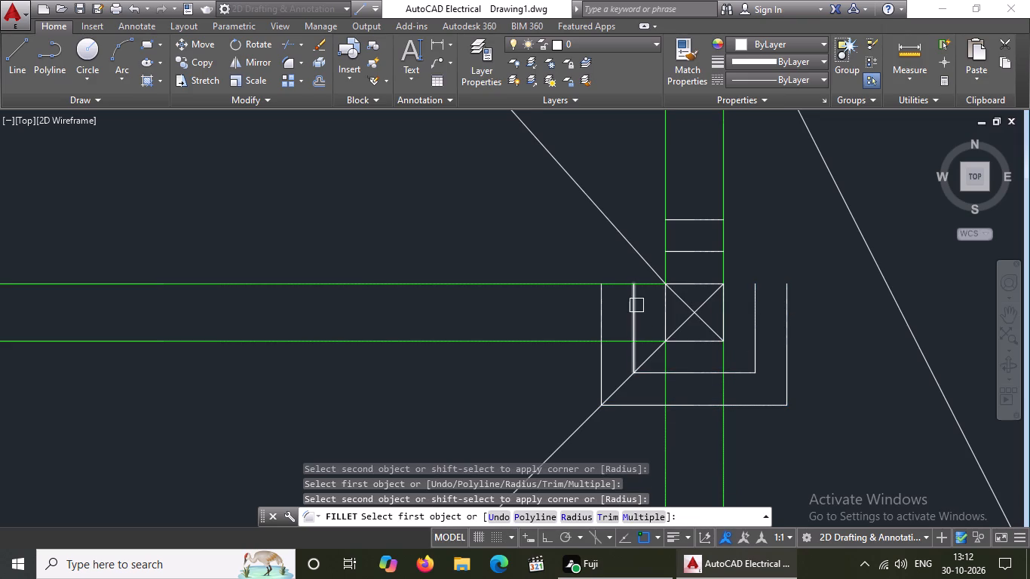
Fillet the inner and outer offset lines at both north corners of that column to close its two concentric squares.
click(636, 305)
click(687, 254)
click(602, 305)
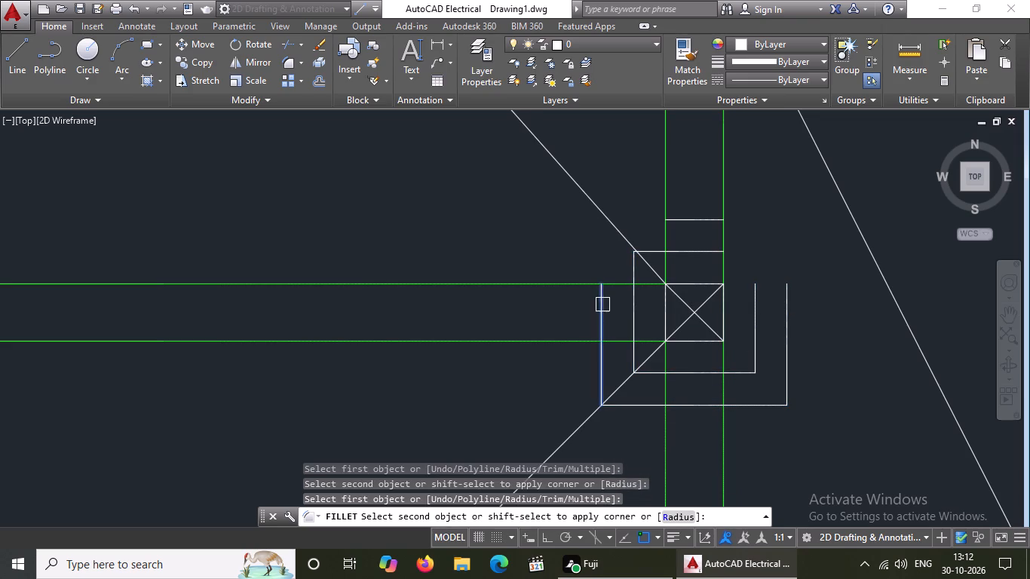
click(707, 217)
click(757, 305)
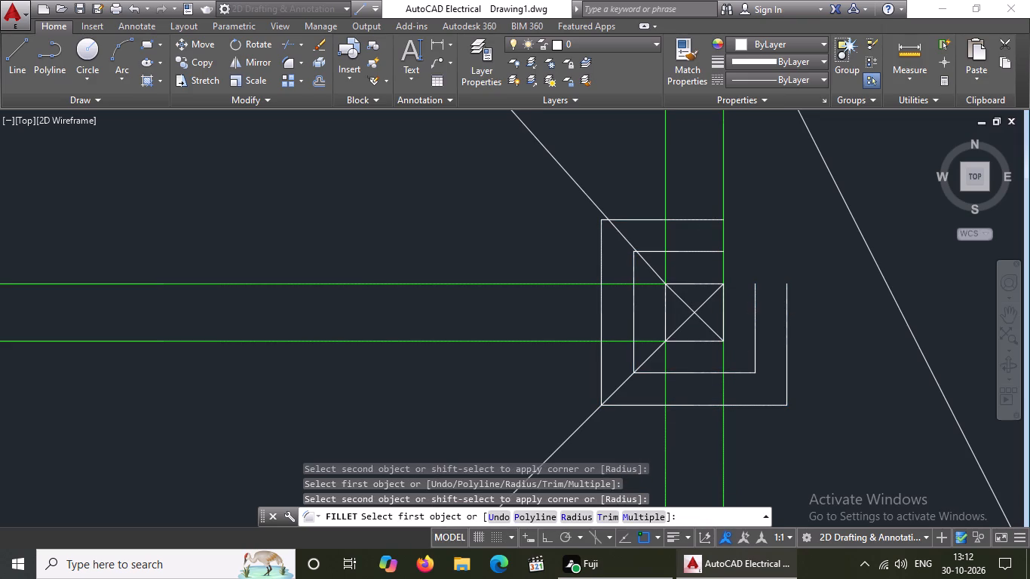
click(713, 254)
click(707, 221)
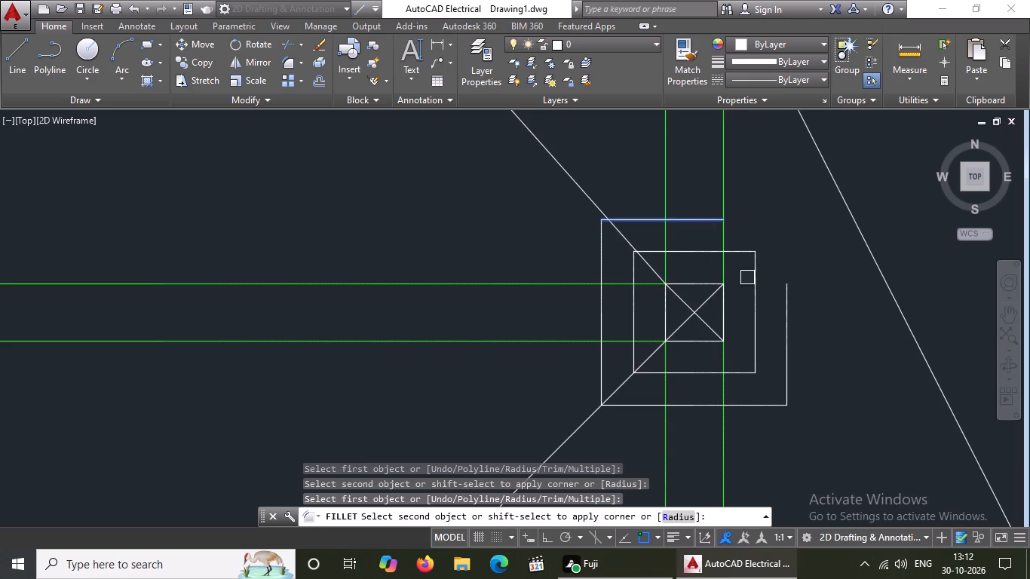
drag(789, 301, 774, 313)
Fillet the inner and outer offset lines at both south corners around the column at the west end of the east bay's upper cross wall.
scroll(407, 288, down, 4)
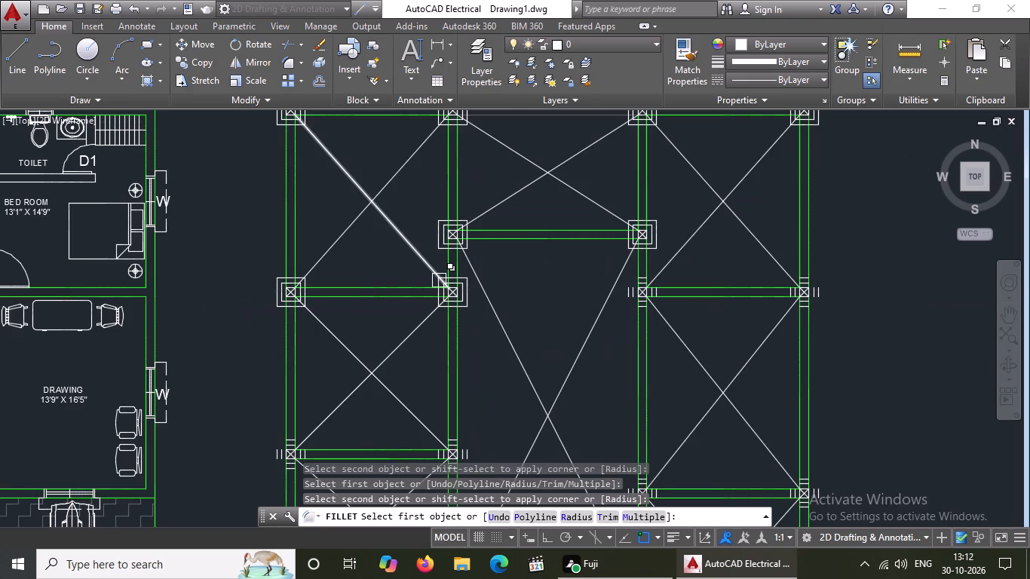
scroll(577, 293, up, 1)
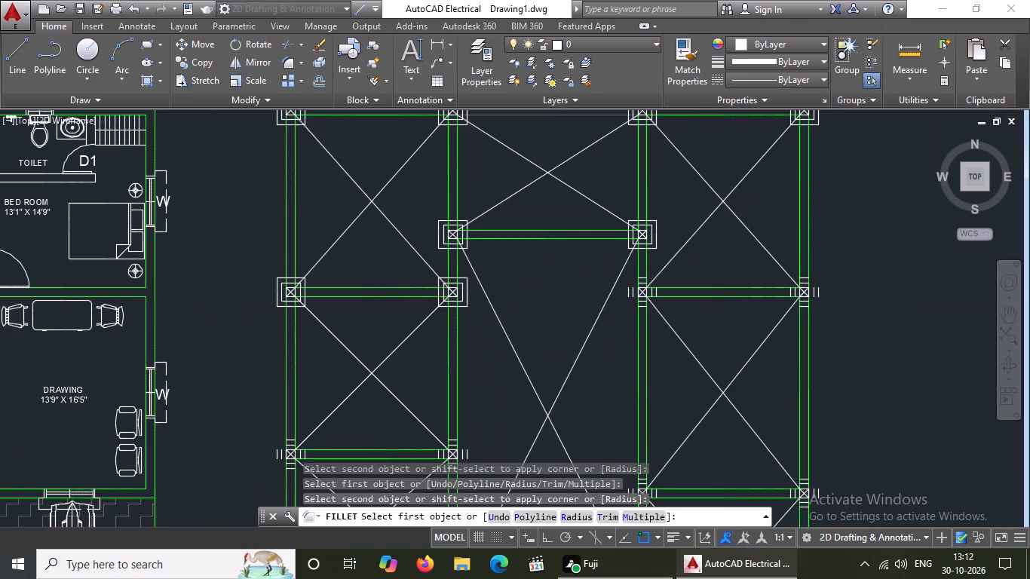
scroll(577, 293, up, 1)
scroll(753, 295, up, 3)
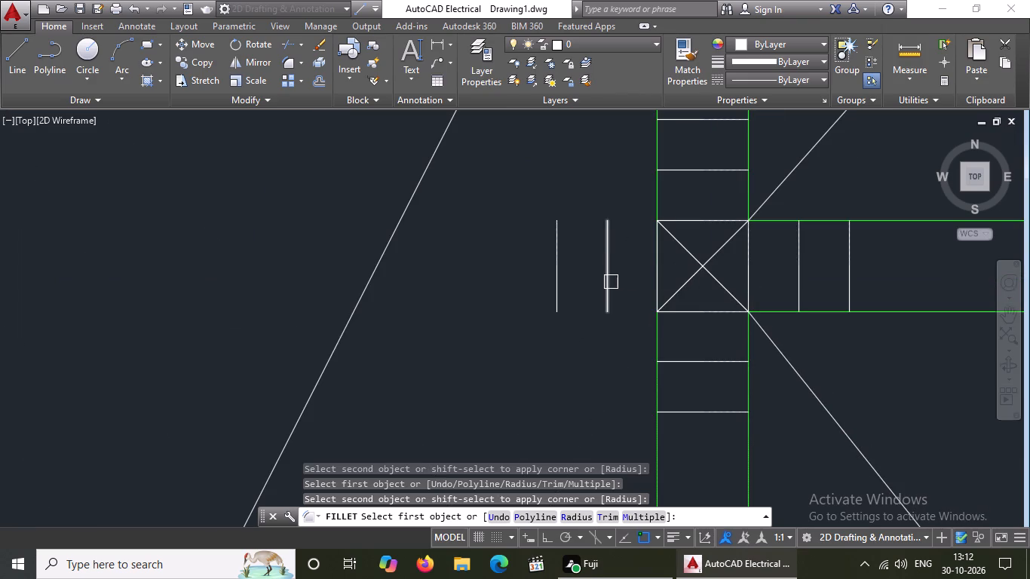
click(608, 283)
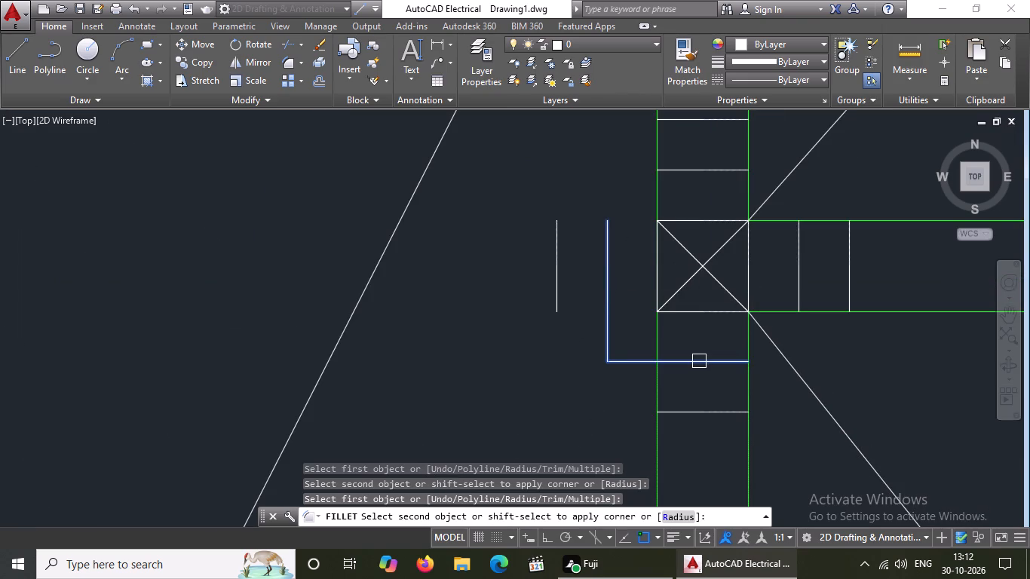
click(699, 361)
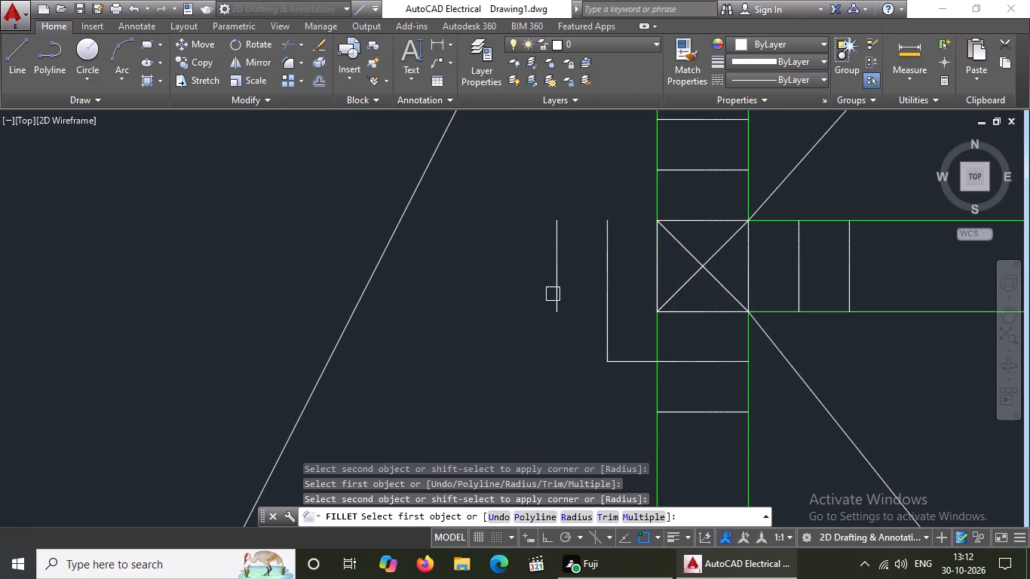
click(557, 292)
click(676, 409)
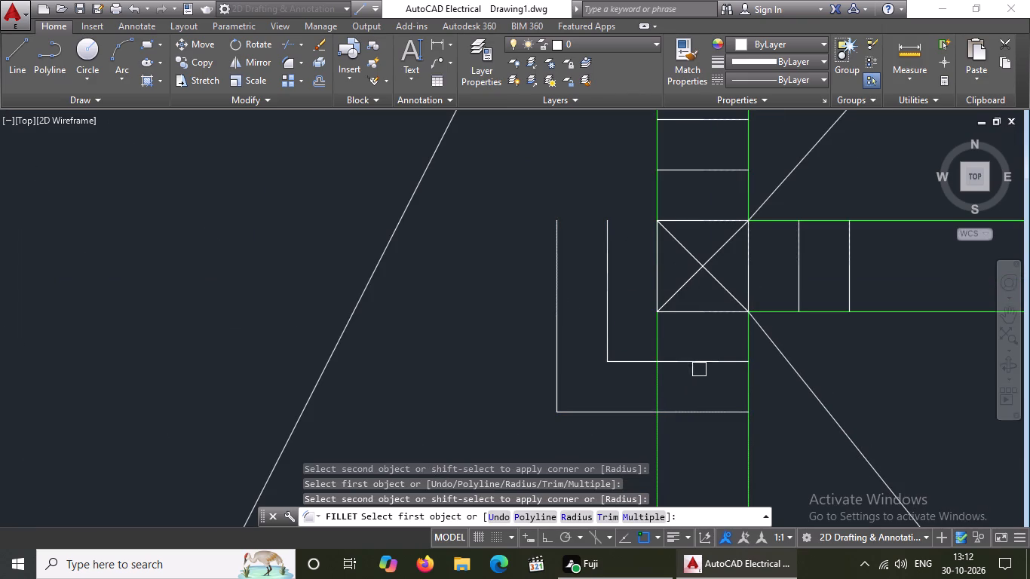
click(704, 363)
click(801, 282)
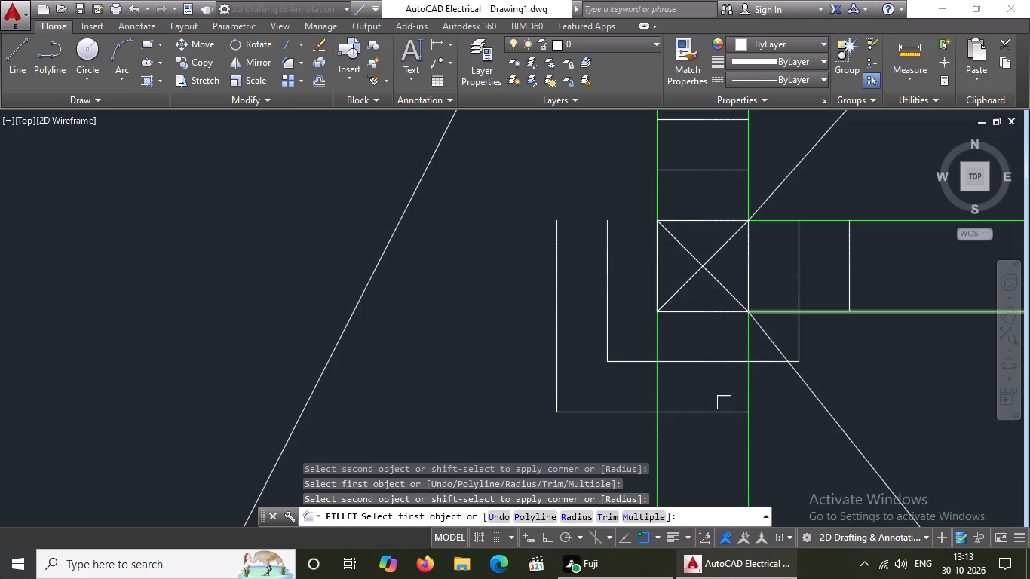
drag(719, 410, 732, 384)
click(851, 289)
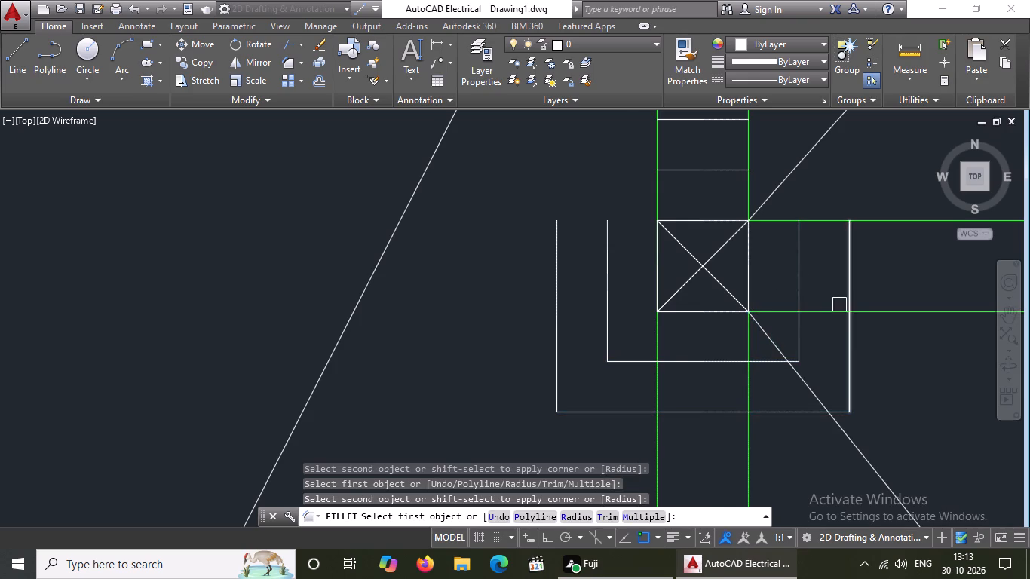
Fillet the inner and outer offset lines at both north corners of that column to close its two concentric squares.
scroll(548, 386, down, 3)
scroll(574, 345, up, 2)
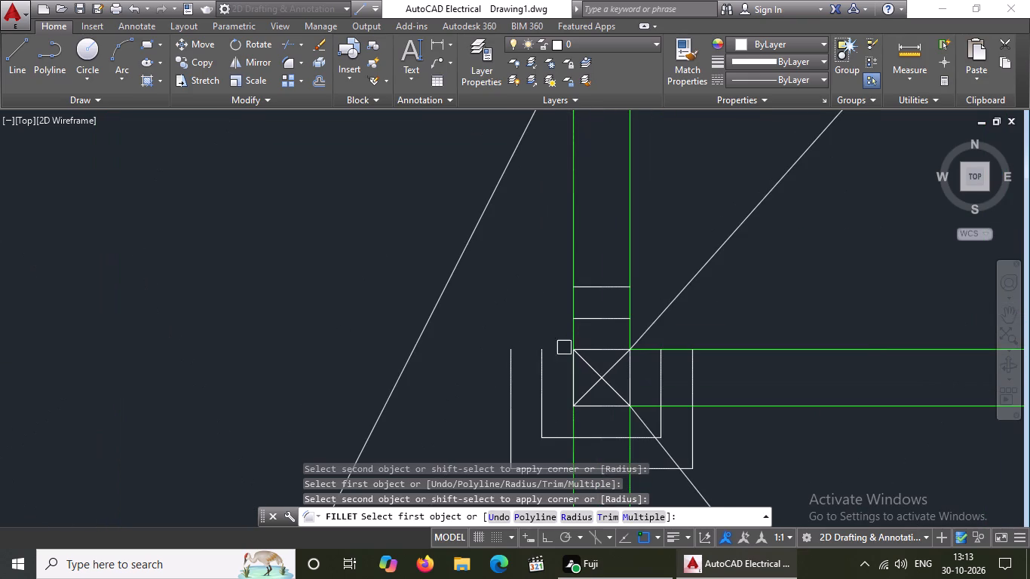
click(541, 357)
click(597, 314)
click(506, 363)
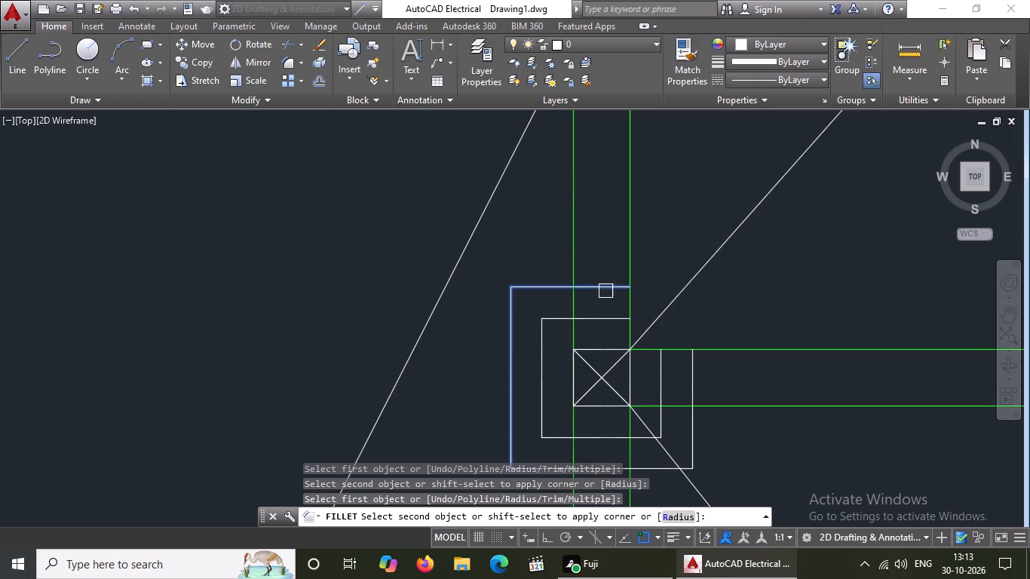
click(607, 286)
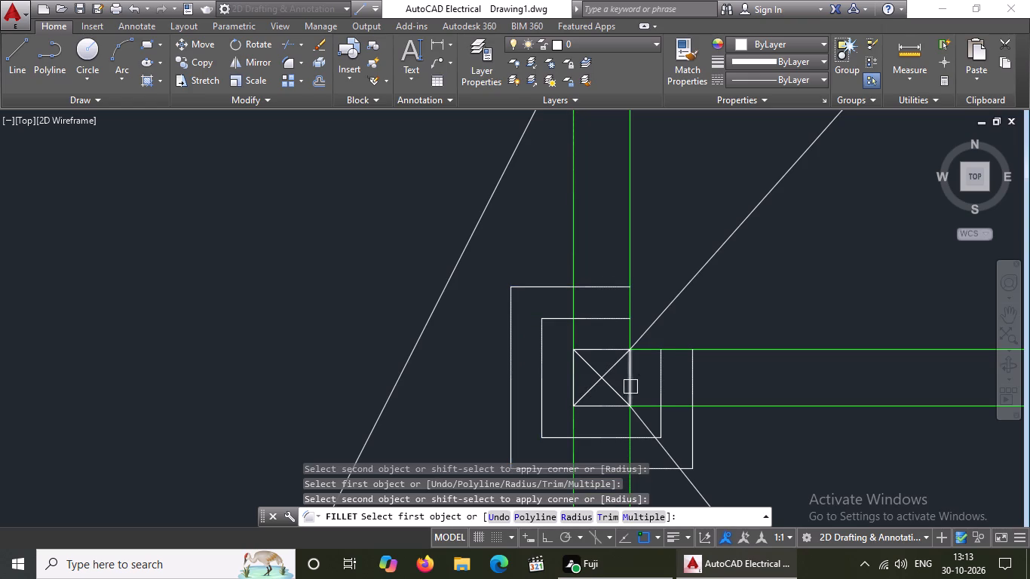
click(656, 378)
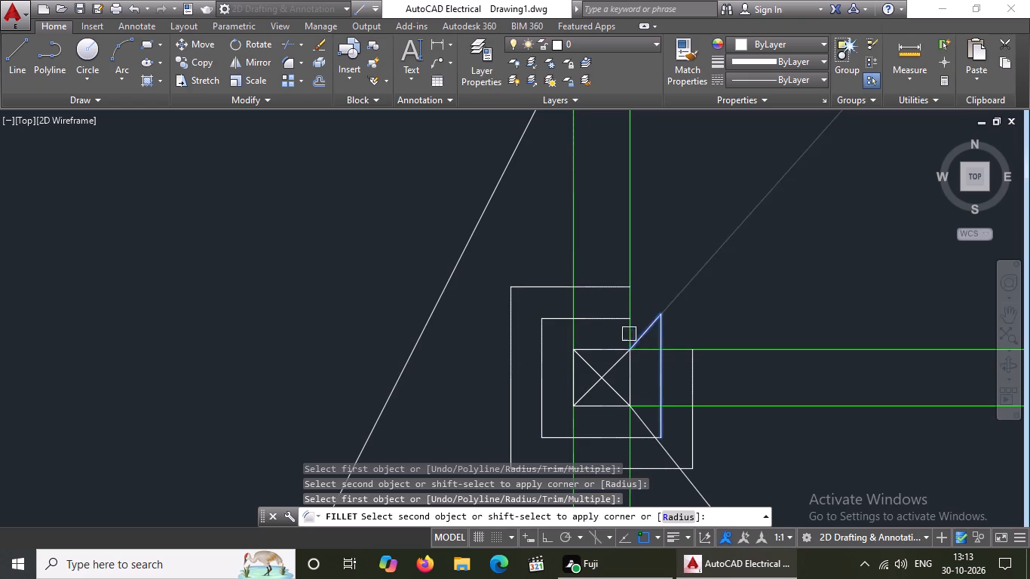
click(623, 323)
click(615, 287)
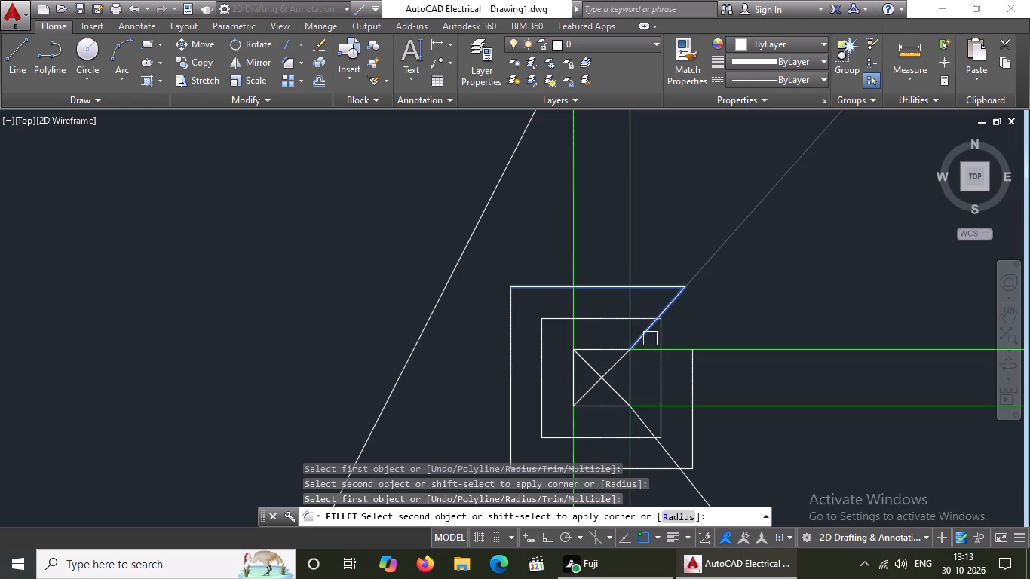
click(697, 375)
Fillet the inner and outer offset lines at both north corners around the column at the east end of the east bay's upper cross wall.
scroll(552, 359, down, 3)
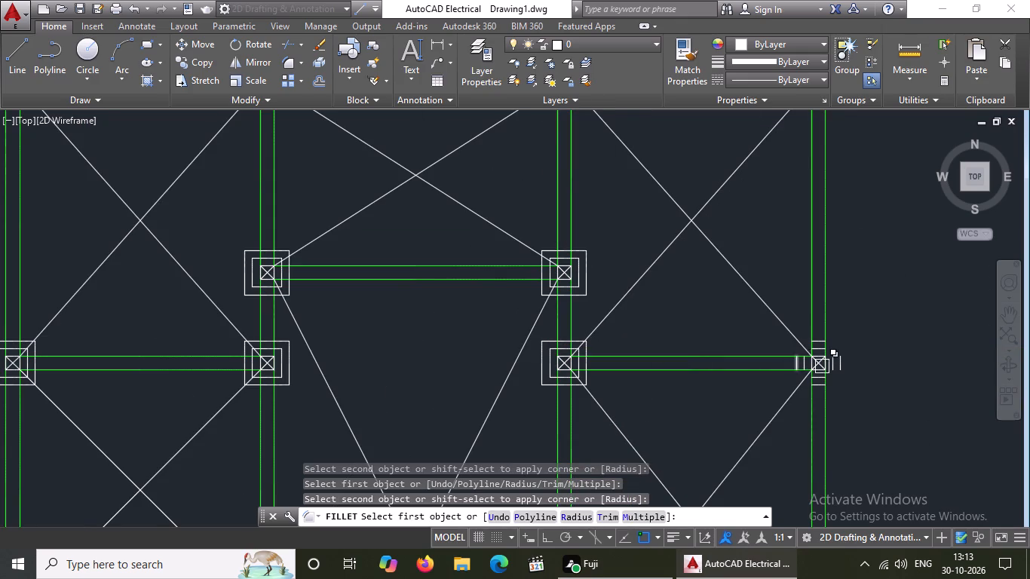
scroll(826, 364, up, 4)
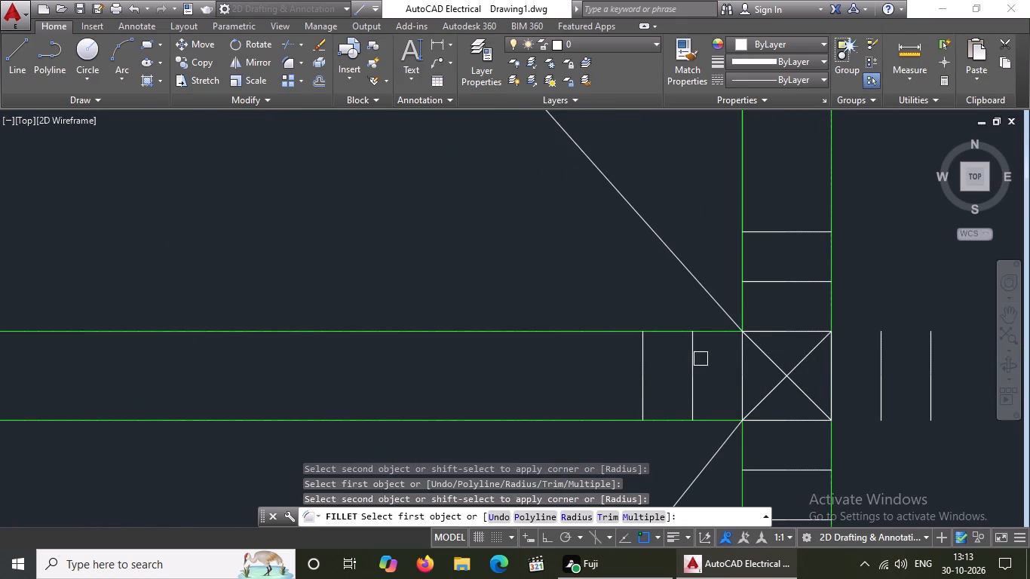
click(696, 361)
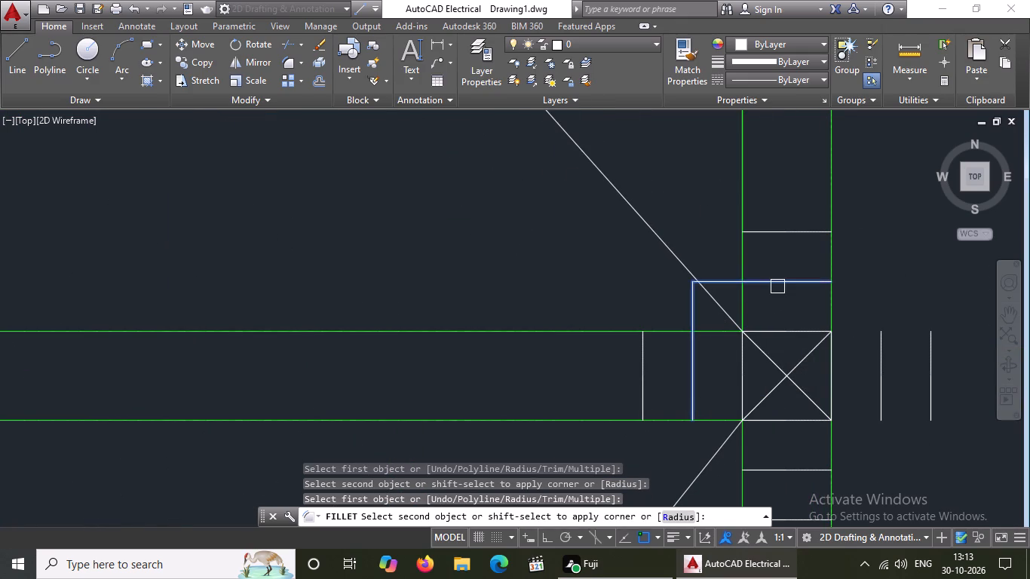
click(777, 286)
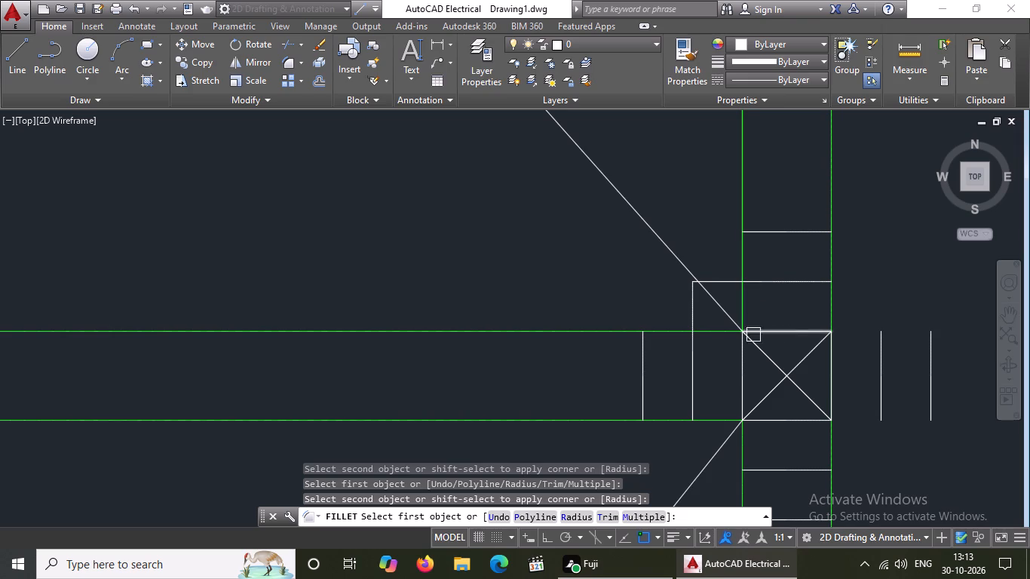
drag(643, 365, 645, 358)
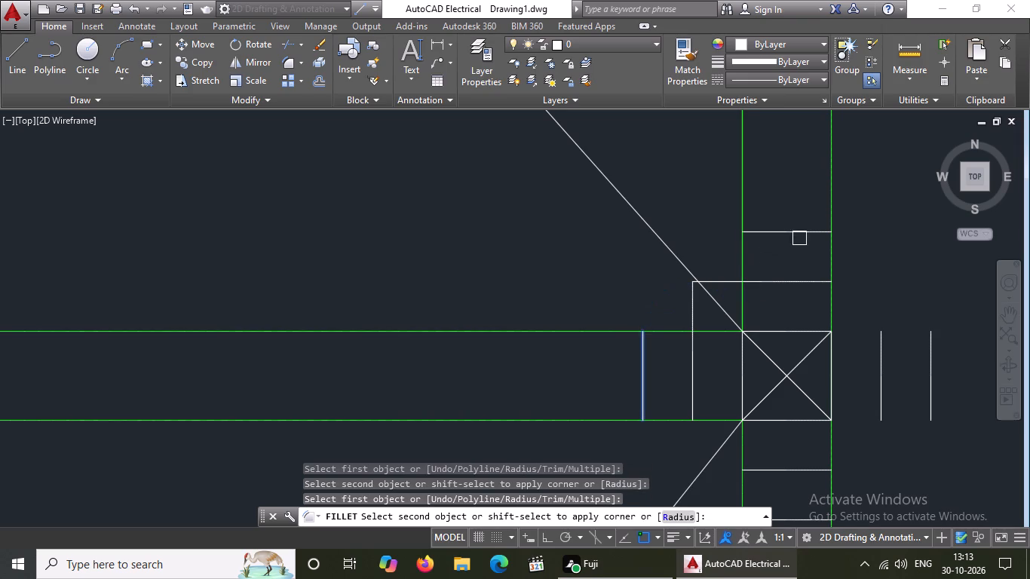
click(793, 231)
click(881, 354)
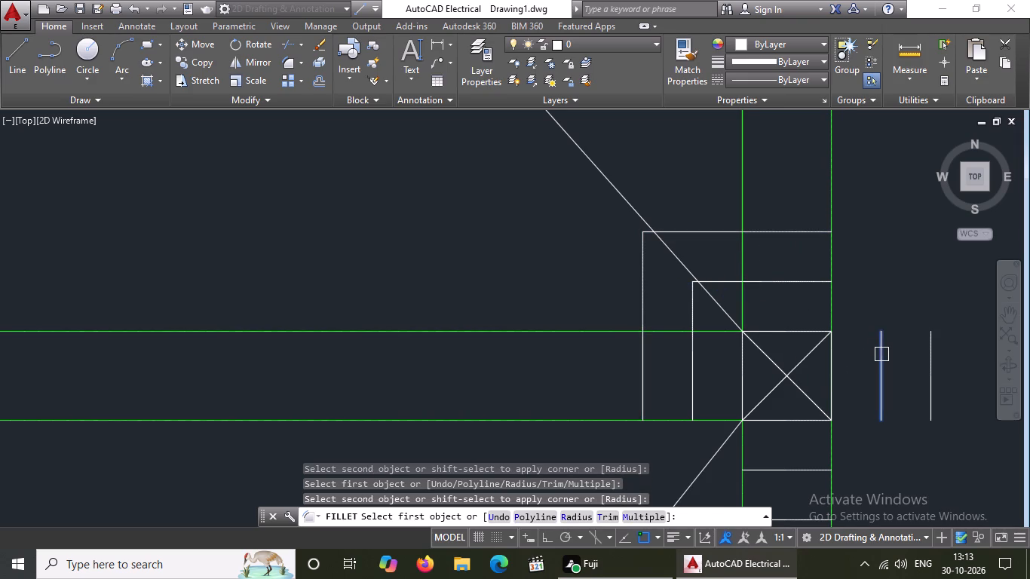
click(801, 284)
scroll(763, 360, down, 1)
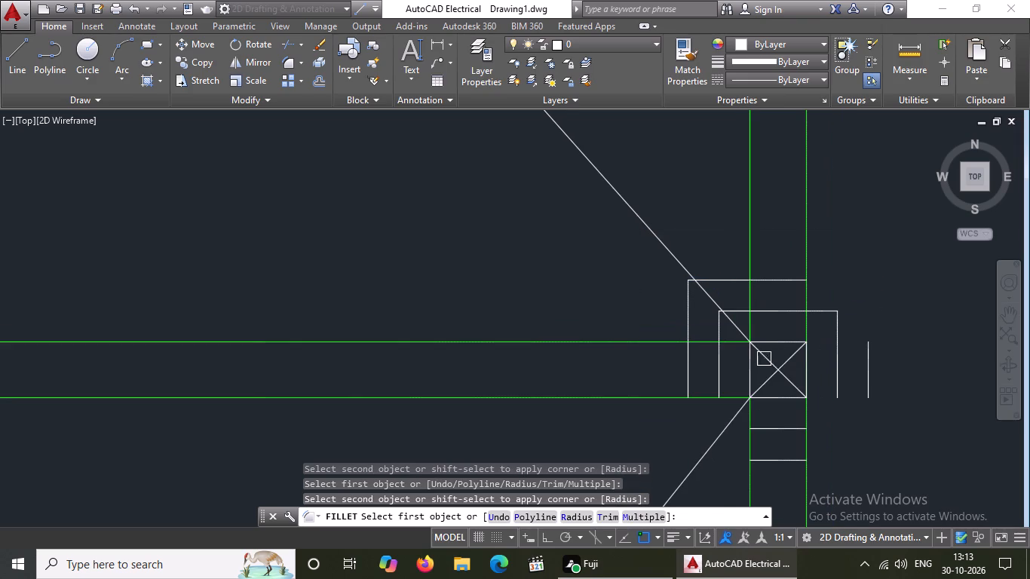
click(866, 351)
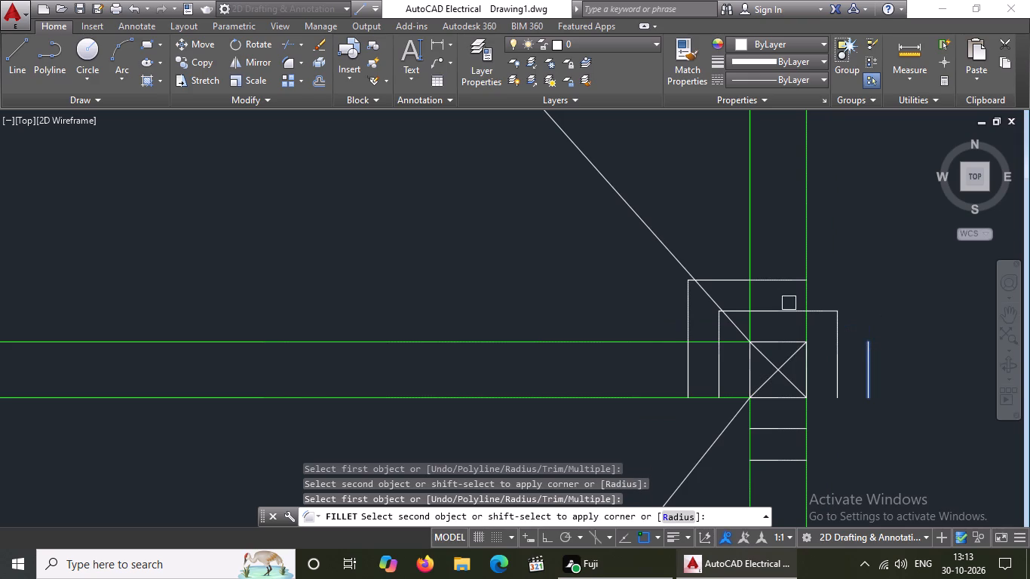
click(783, 284)
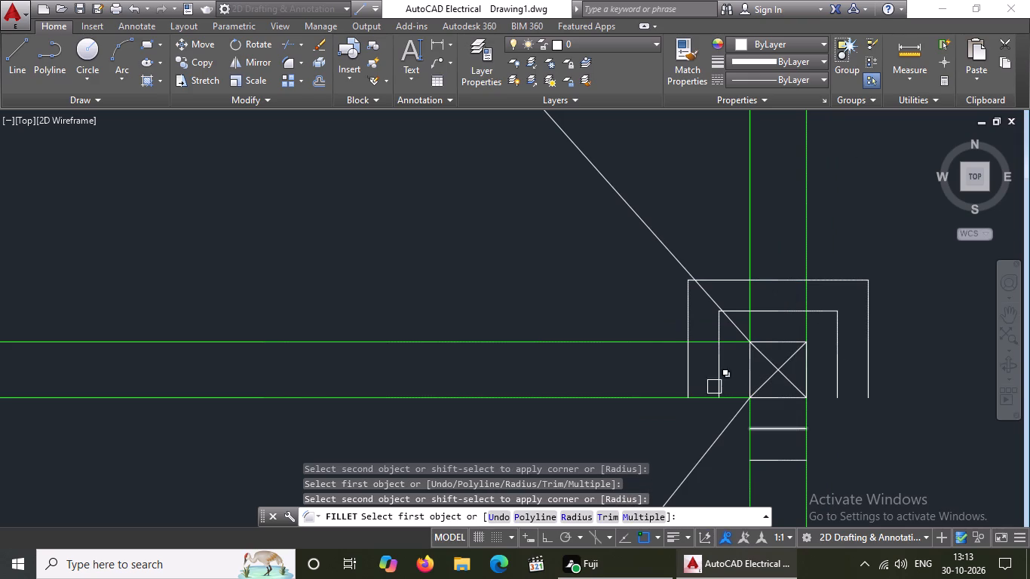
Fillet the inner and outer offset lines at both south corners of that east exterior-wall column to close its two concentric squares.
click(722, 370)
click(788, 433)
click(691, 370)
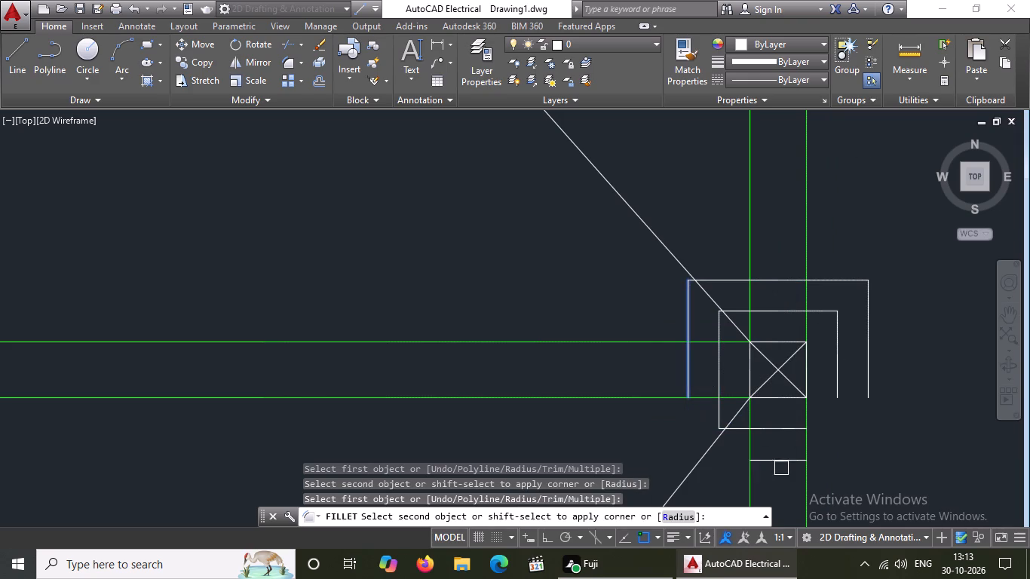
click(778, 461)
click(768, 432)
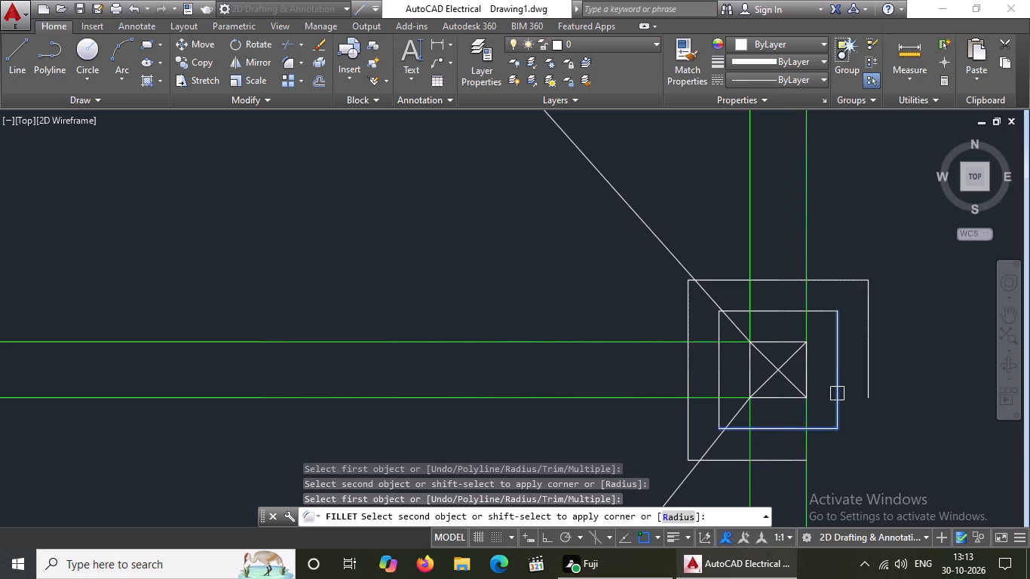
click(837, 389)
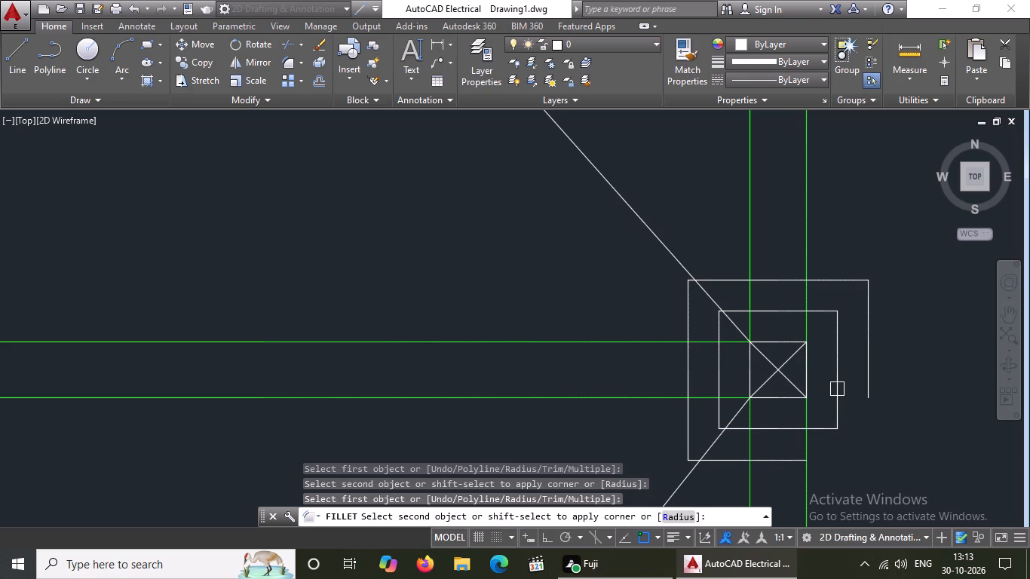
click(786, 460)
click(870, 387)
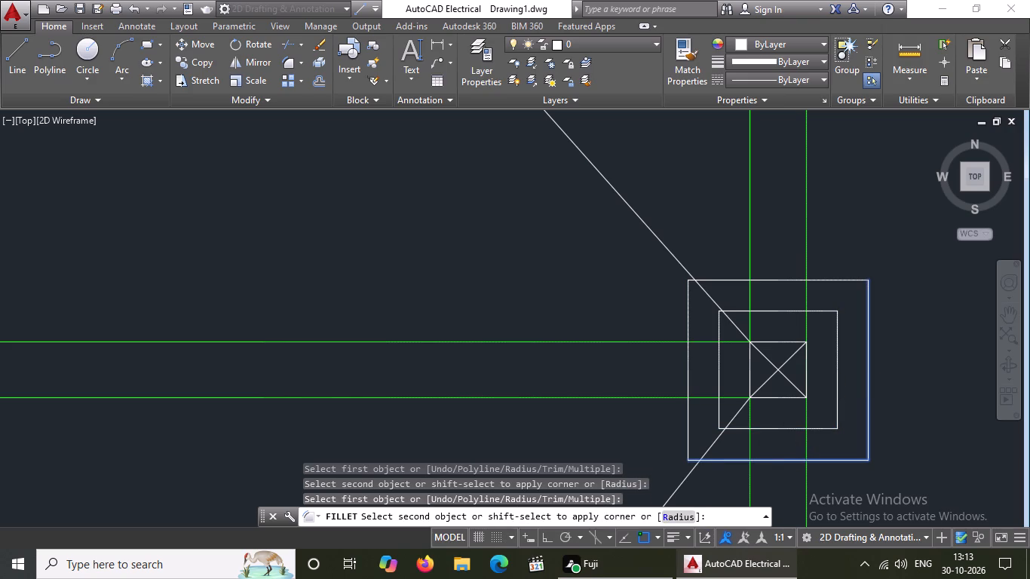
Fillet the inner and outer offset lines at both north corners around the column at the west end of the west bay's lower cross wall.
scroll(814, 342, down, 3)
scroll(765, 281, down, 2)
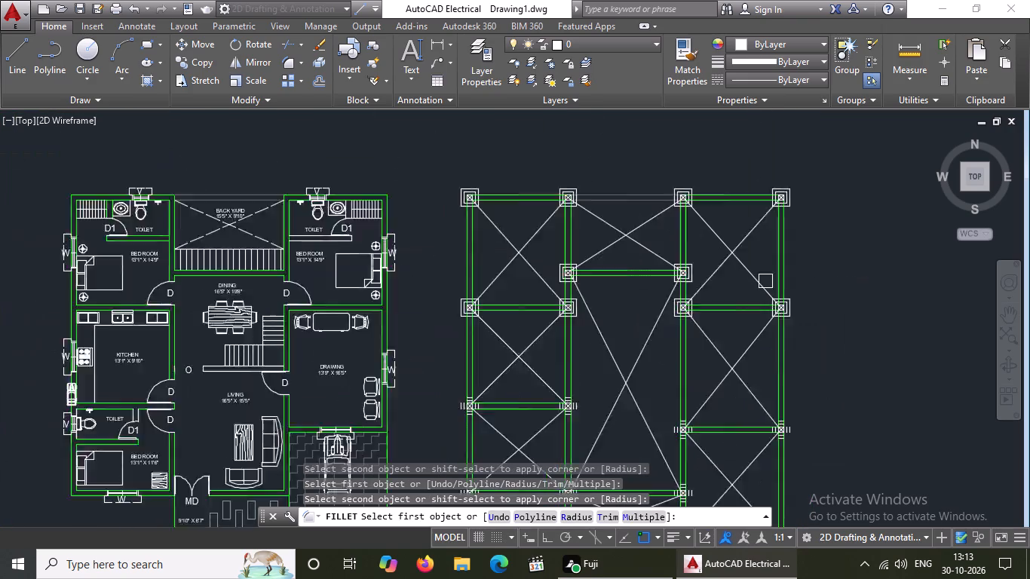
scroll(765, 281, down, 1)
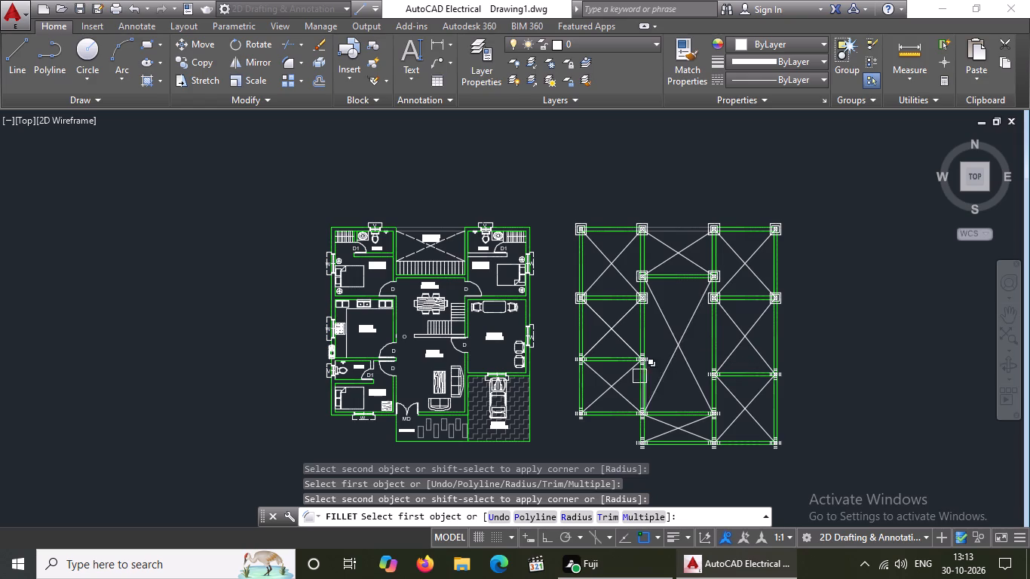
scroll(599, 363, up, 3)
scroll(523, 346, up, 2)
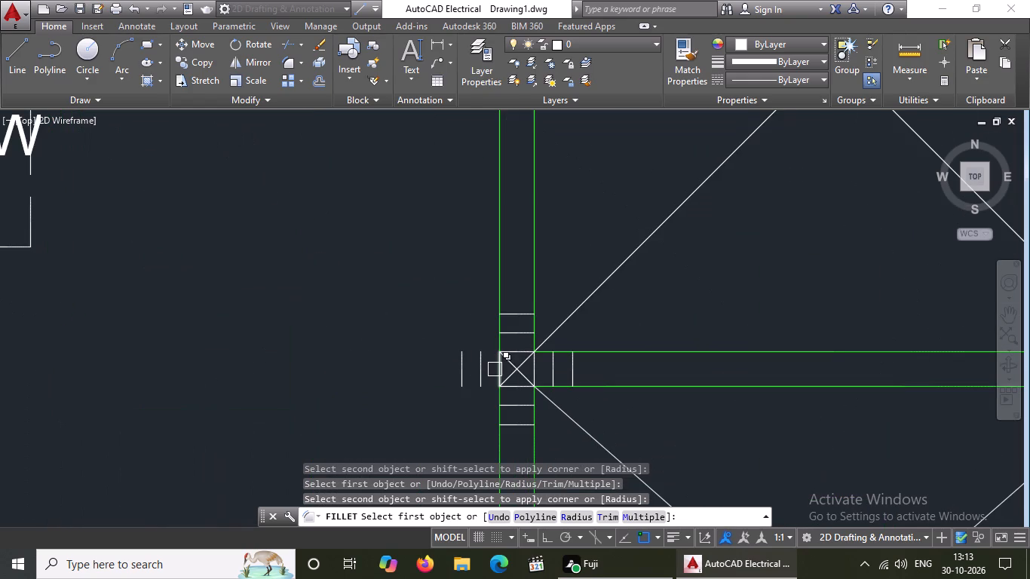
click(484, 369)
click(519, 336)
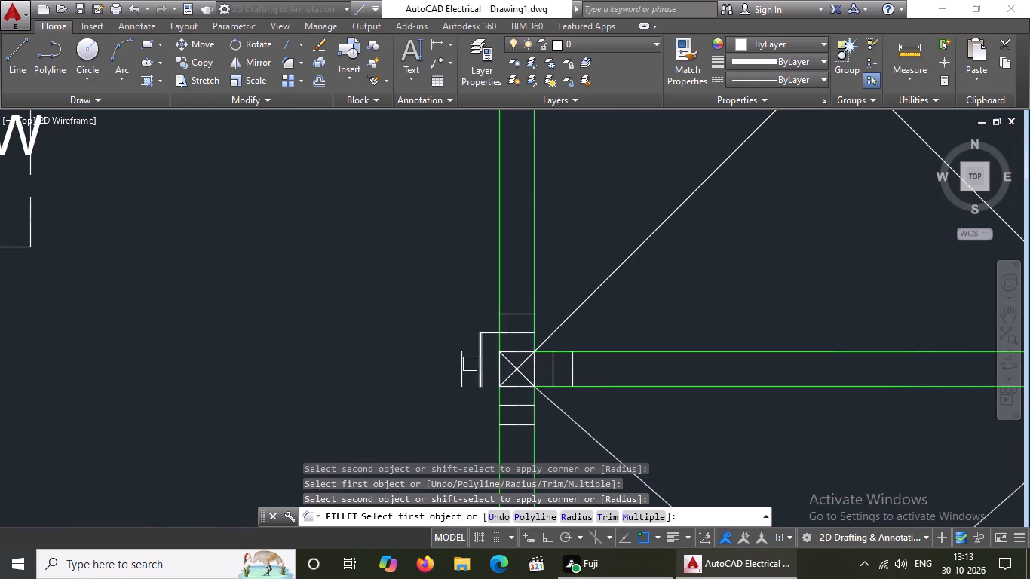
click(462, 366)
click(526, 311)
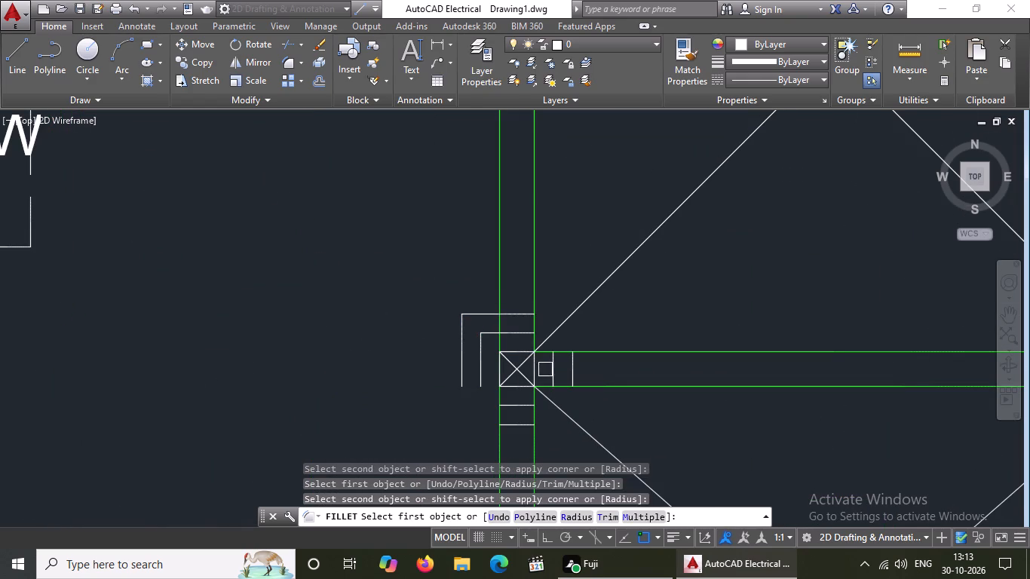
click(553, 368)
click(525, 327)
click(578, 367)
click(522, 316)
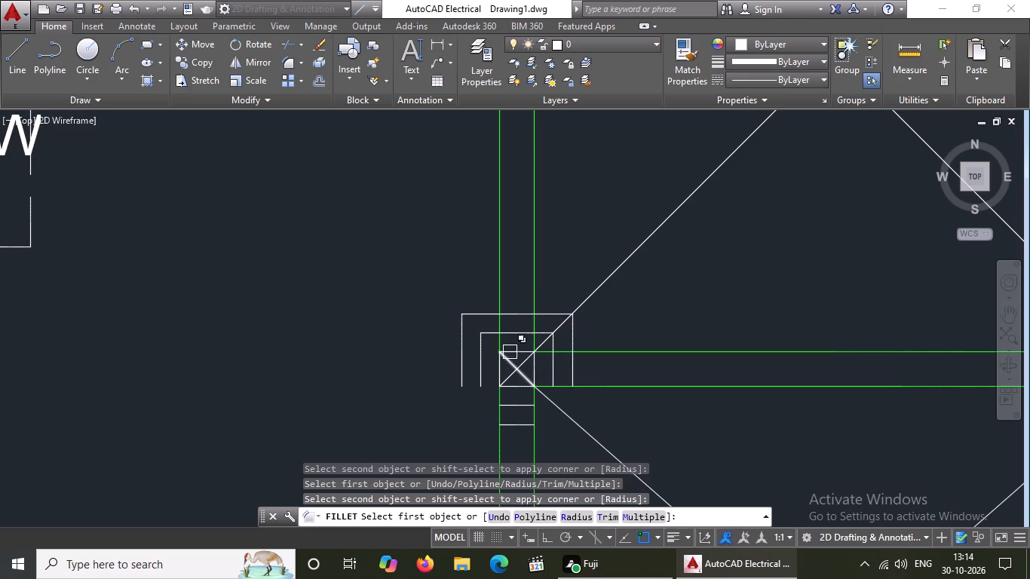
Fillet the inner and outer offset lines at both south corners of that column to close its two concentric squares.
click(485, 369)
click(511, 406)
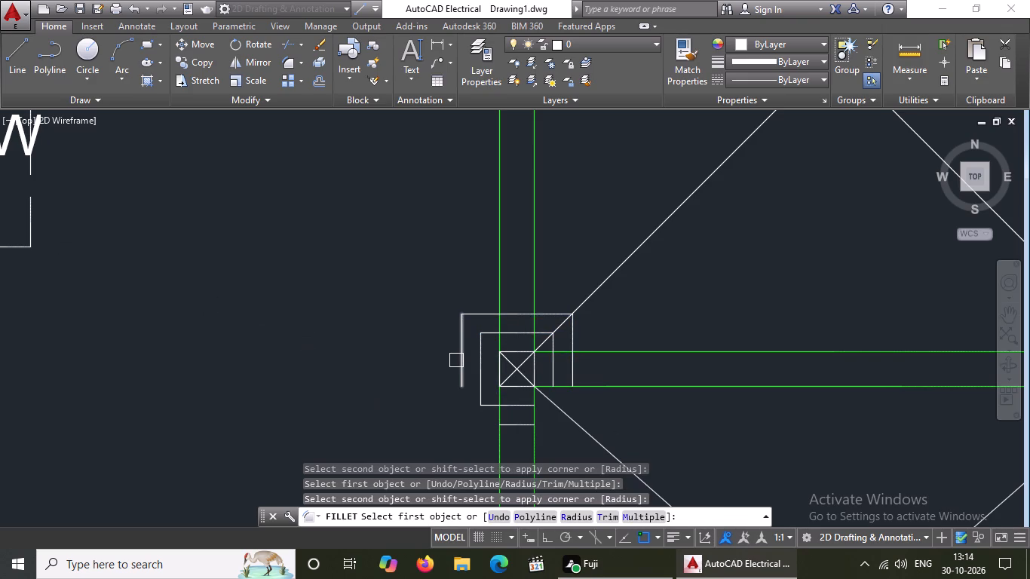
click(456, 360)
click(515, 431)
drag(517, 406, 531, 403)
click(551, 365)
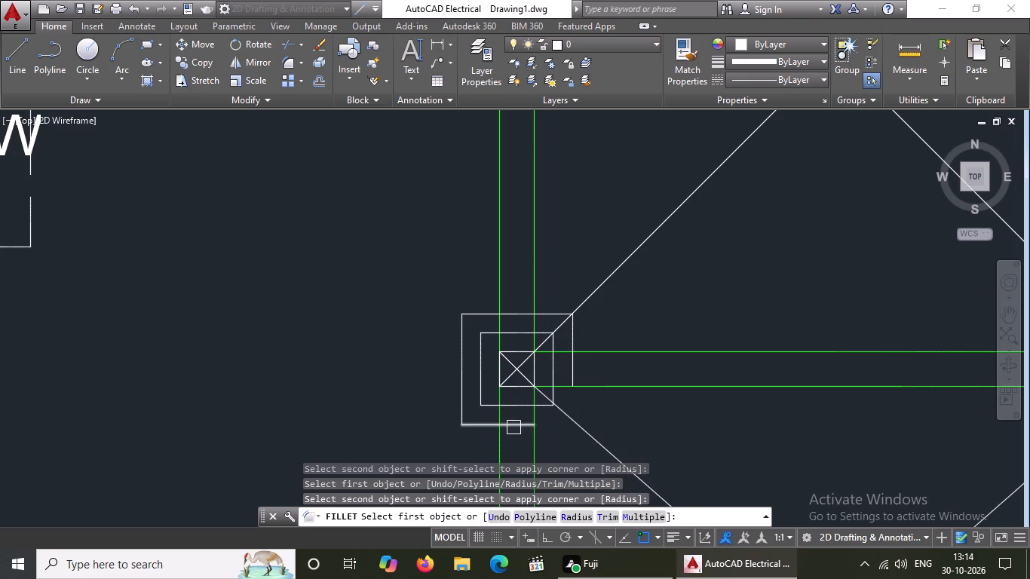
drag(513, 426, 526, 420)
click(569, 369)
Fillet the inner and outer offset lines at both south corners around the column at the east end of the west bay's lower cross wall.
scroll(368, 297, down, 3)
scroll(552, 319, up, 4)
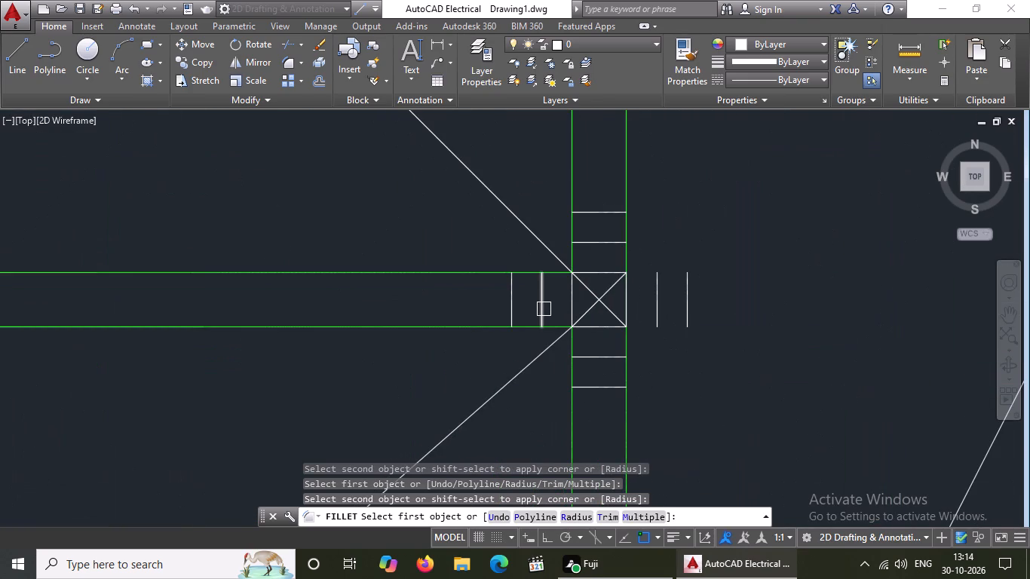
click(544, 308)
click(585, 357)
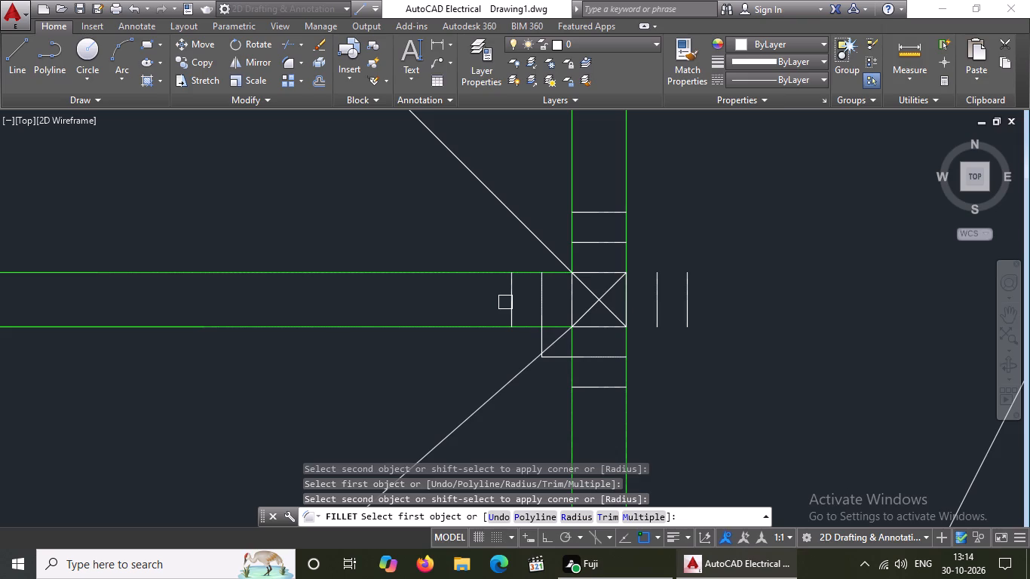
click(512, 302)
click(593, 387)
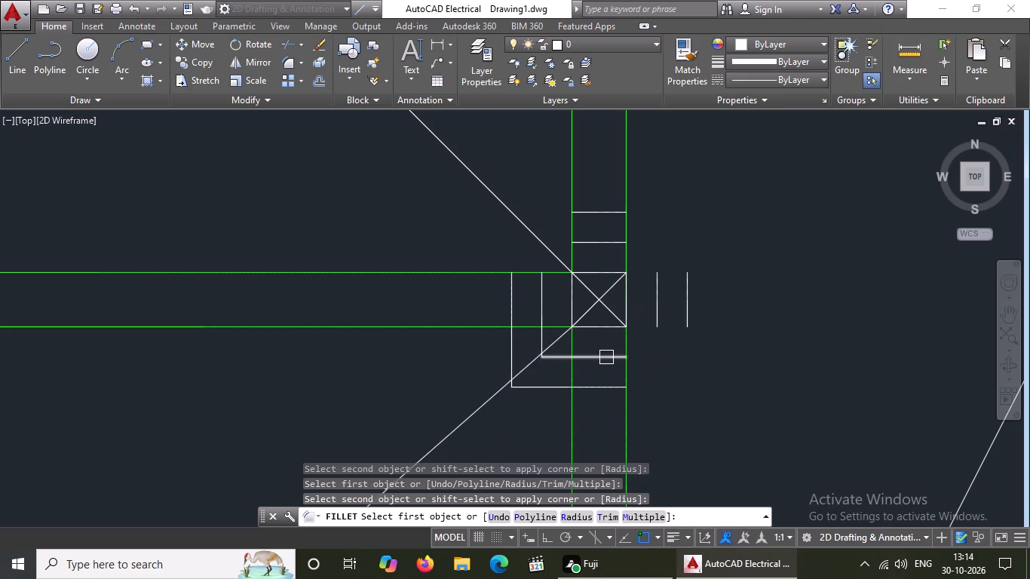
drag(606, 357, 651, 345)
click(657, 302)
drag(605, 388, 645, 373)
click(683, 316)
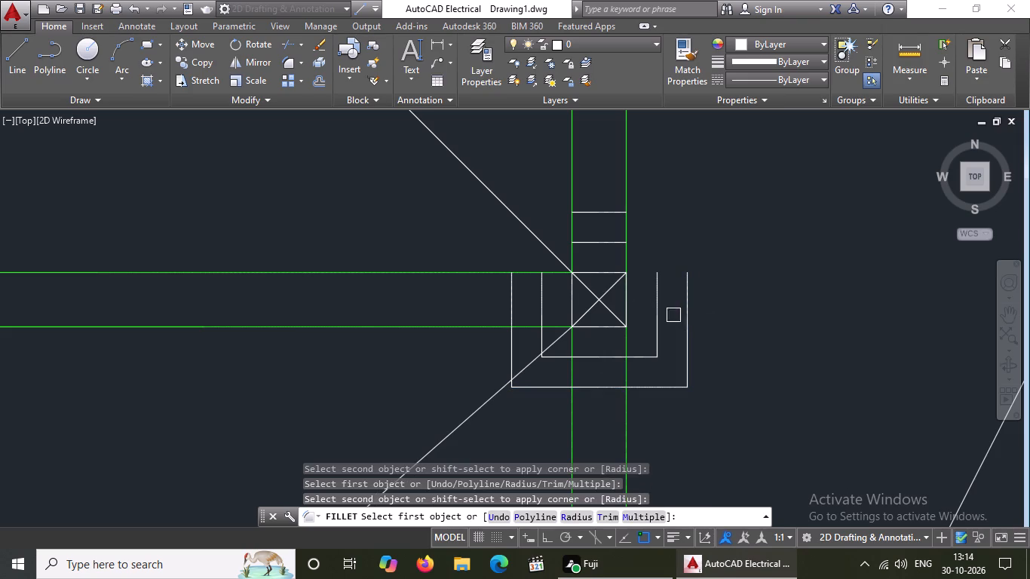
Fillet the inner and outer offset lines at both north corners of that east-end column to close its two concentric squares.
click(538, 290)
click(593, 246)
drag(510, 296, 511, 289)
click(597, 214)
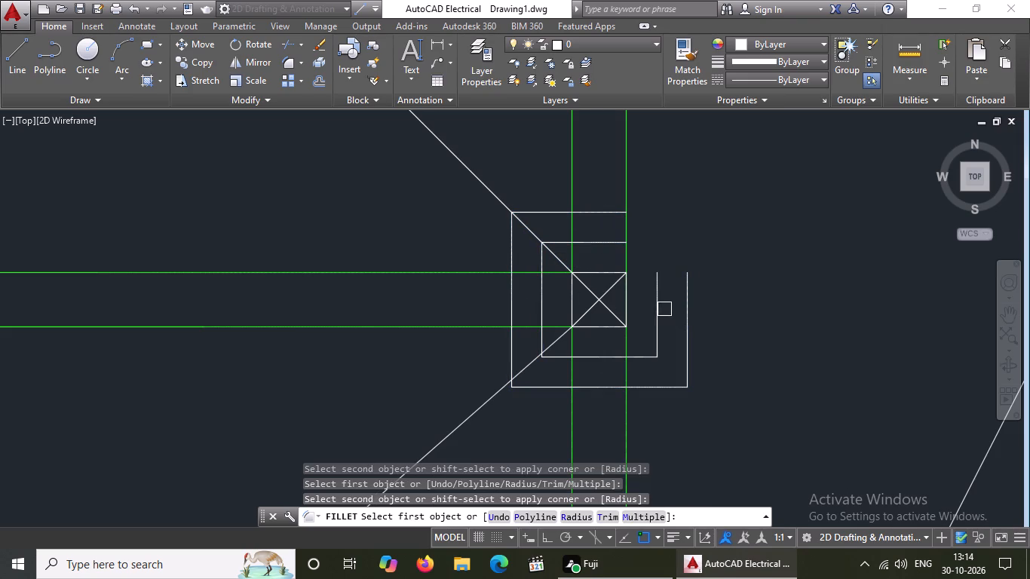
click(657, 310)
click(605, 246)
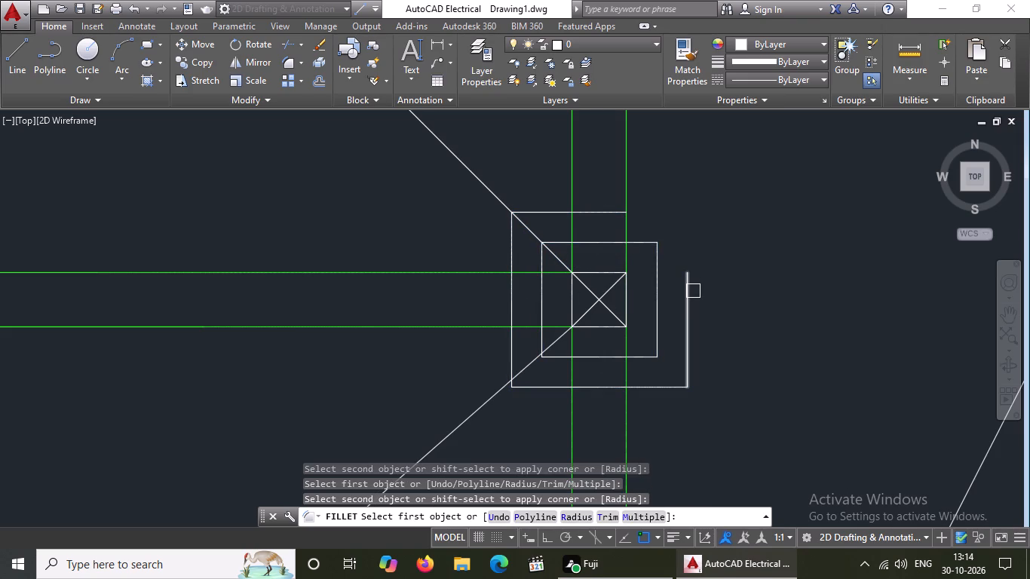
click(690, 295)
click(603, 210)
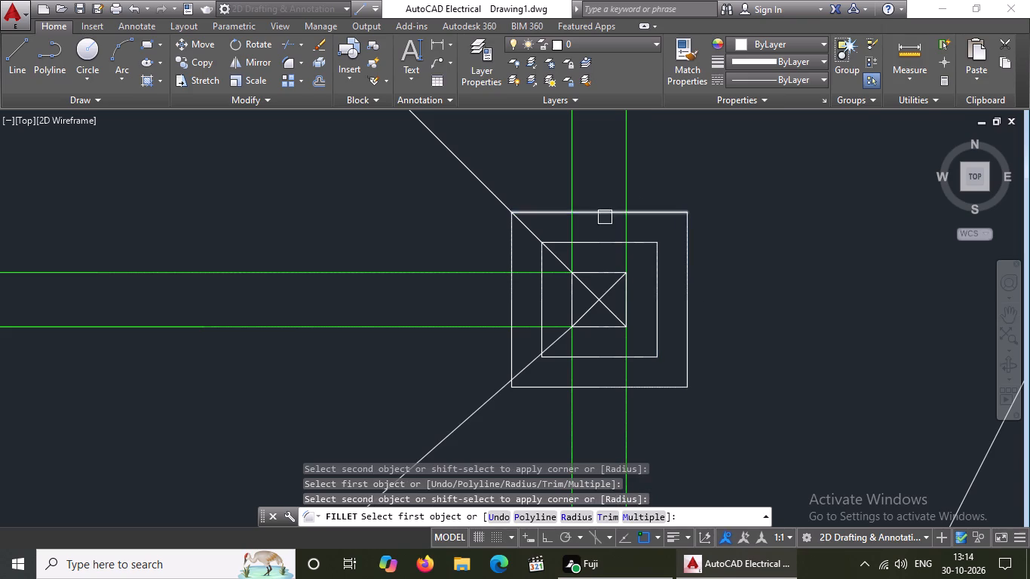
Fillet the inner and outer offset lines at both south corners around the column at the west end of the west bay's south wall.
scroll(582, 283, down, 4)
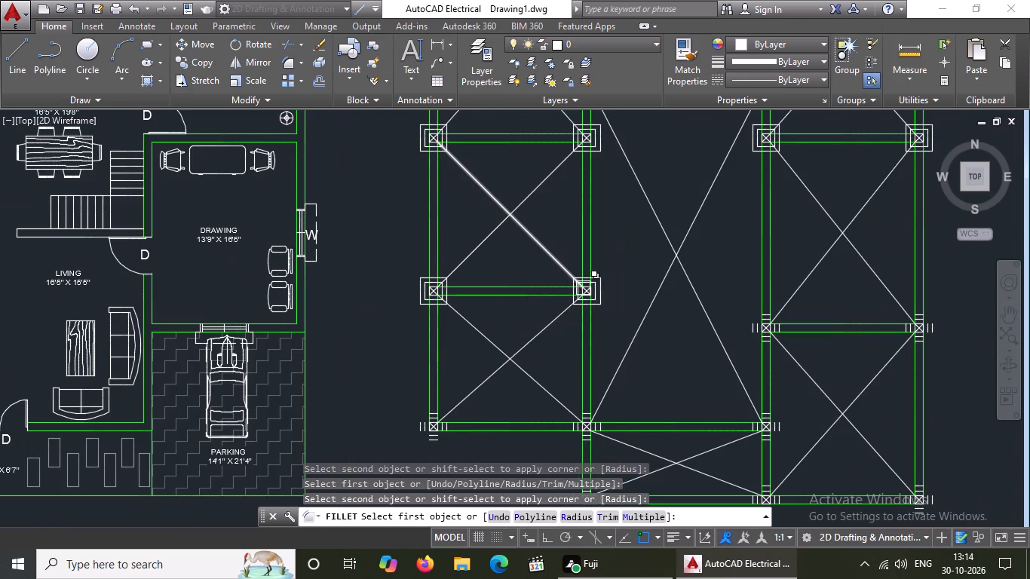
scroll(583, 288, down, 1)
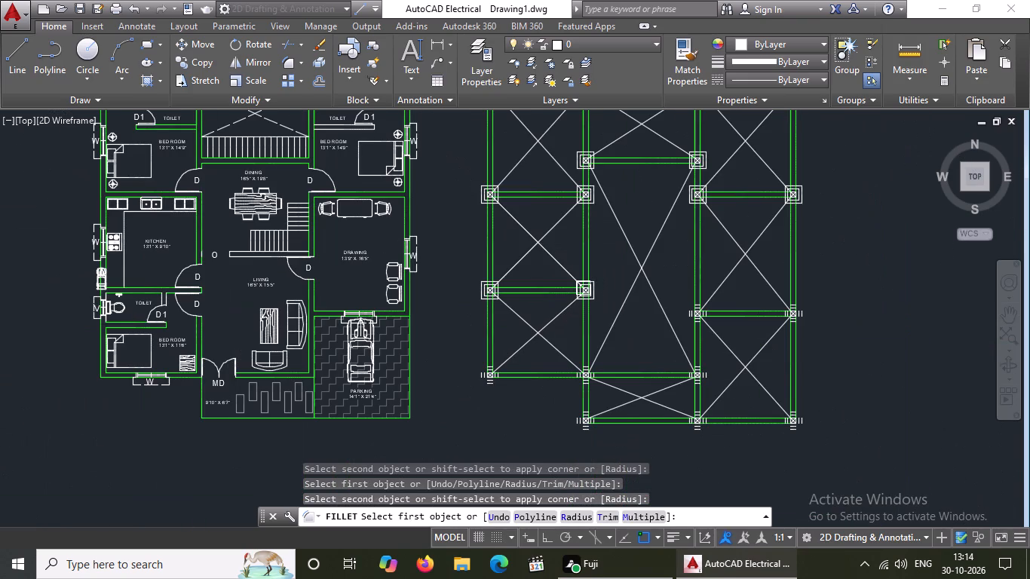
scroll(711, 333, up, 2)
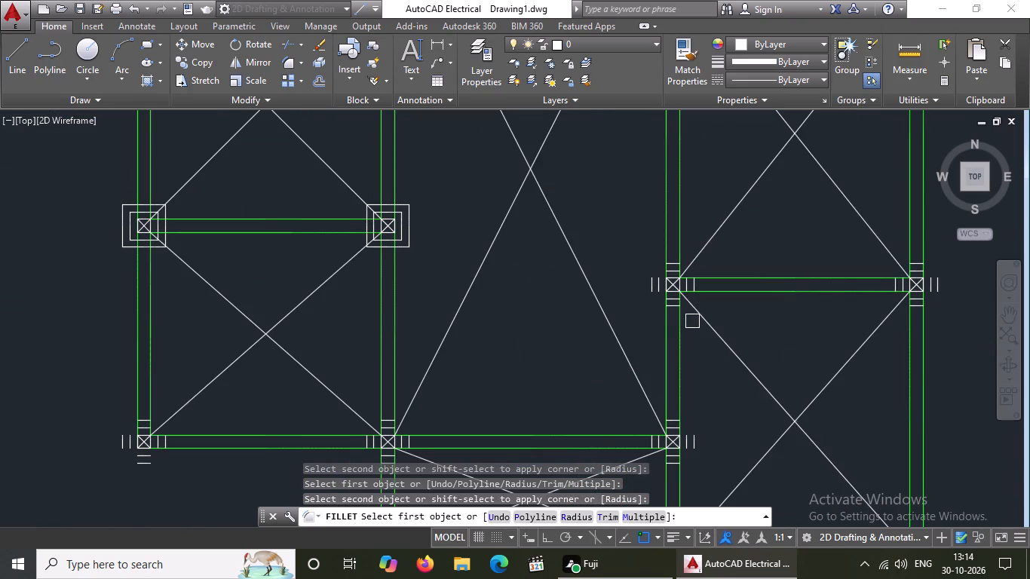
scroll(673, 292, up, 2)
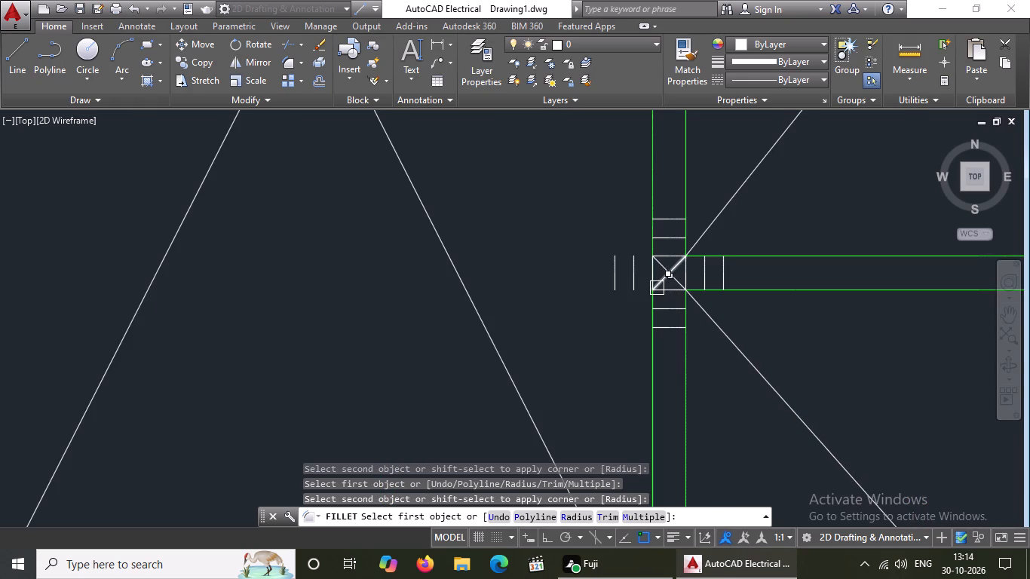
scroll(664, 287, down, 3)
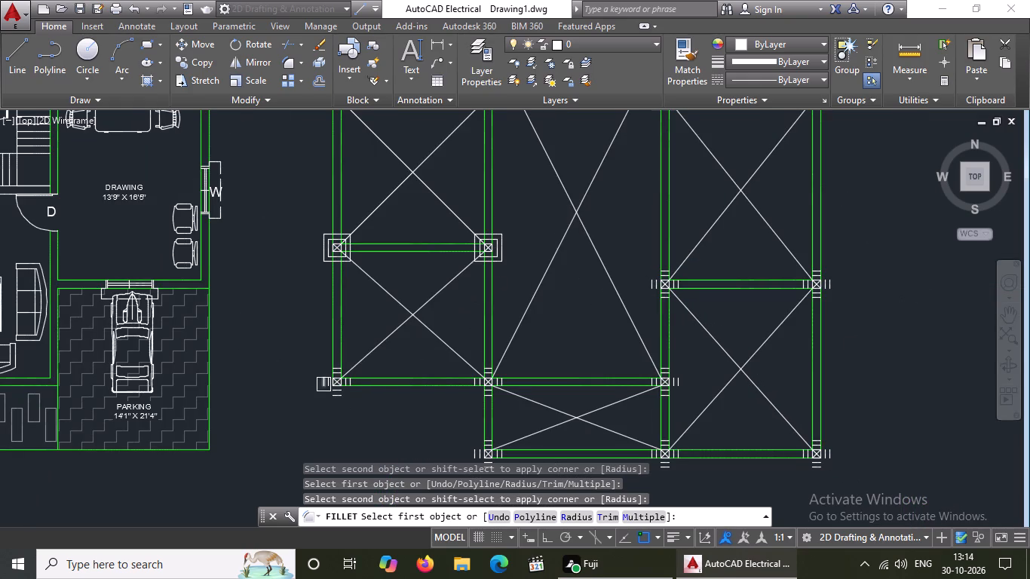
scroll(341, 402, up, 3)
click(274, 331)
click(323, 357)
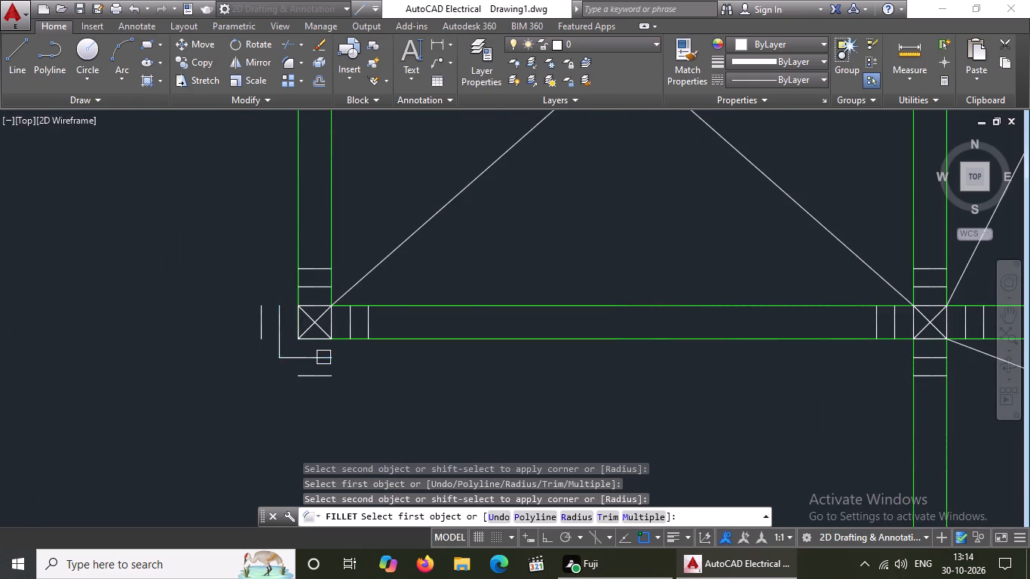
click(266, 329)
click(313, 378)
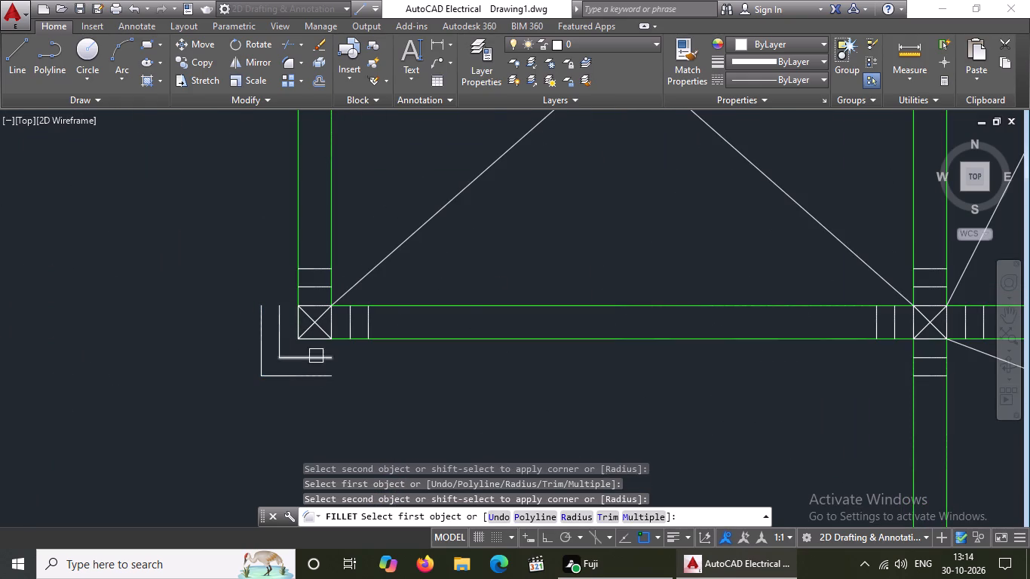
click(315, 357)
click(344, 331)
drag(322, 381, 339, 376)
click(367, 323)
Fillet the inner and outer offset lines at both north corners of that southwest column to close its two concentric squares.
click(283, 323)
click(310, 290)
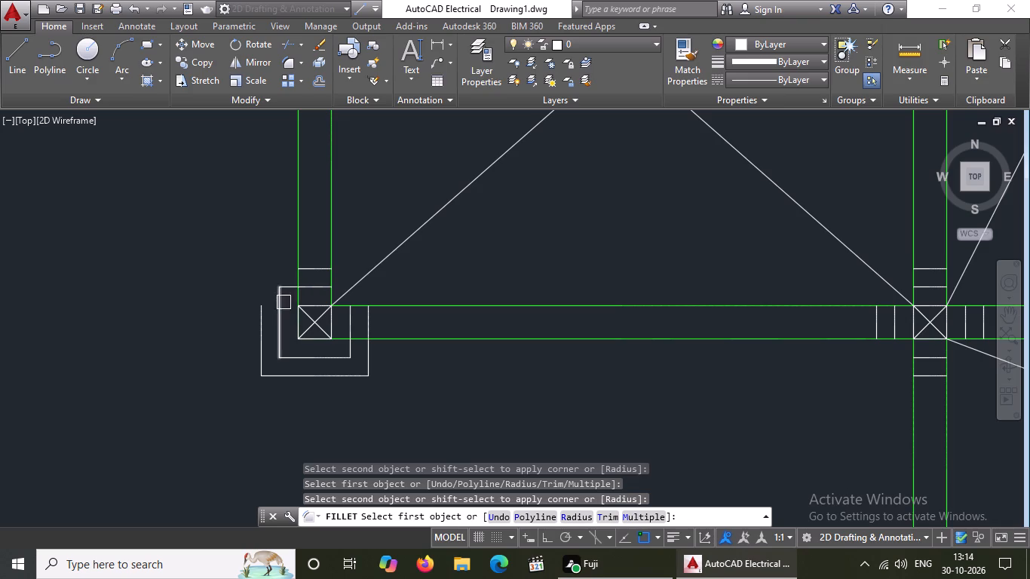
click(261, 316)
click(315, 271)
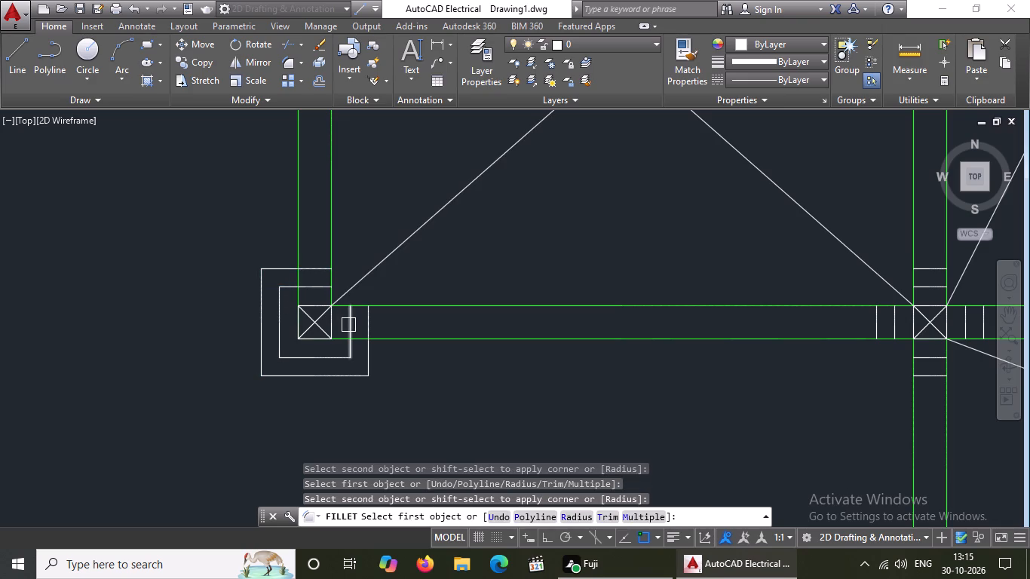
click(348, 325)
click(321, 289)
click(370, 325)
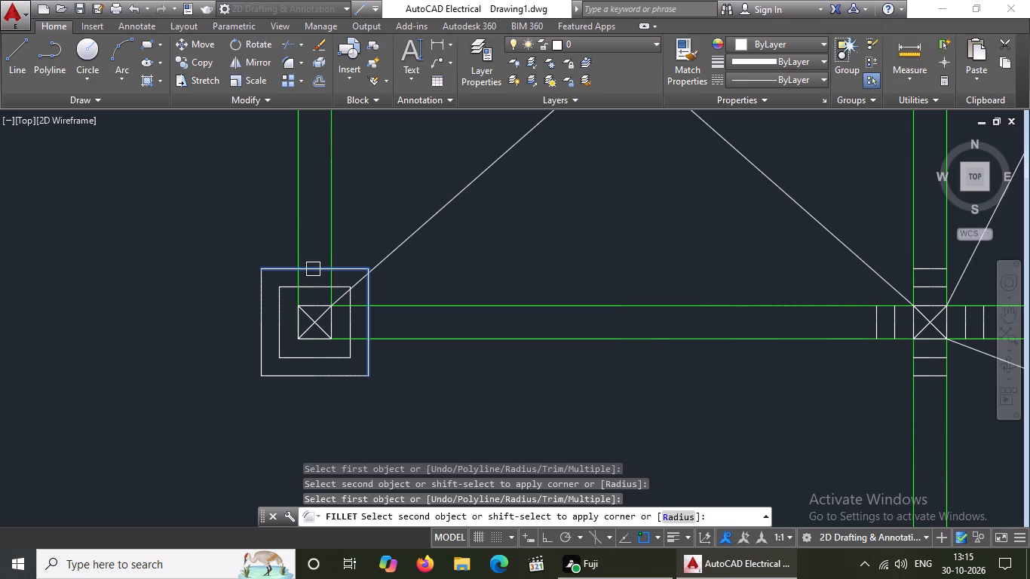
click(313, 269)
Fillet the inner and outer offset lines at both south corners around the column at the east end of the west bay's south wall.
scroll(337, 264, down, 3)
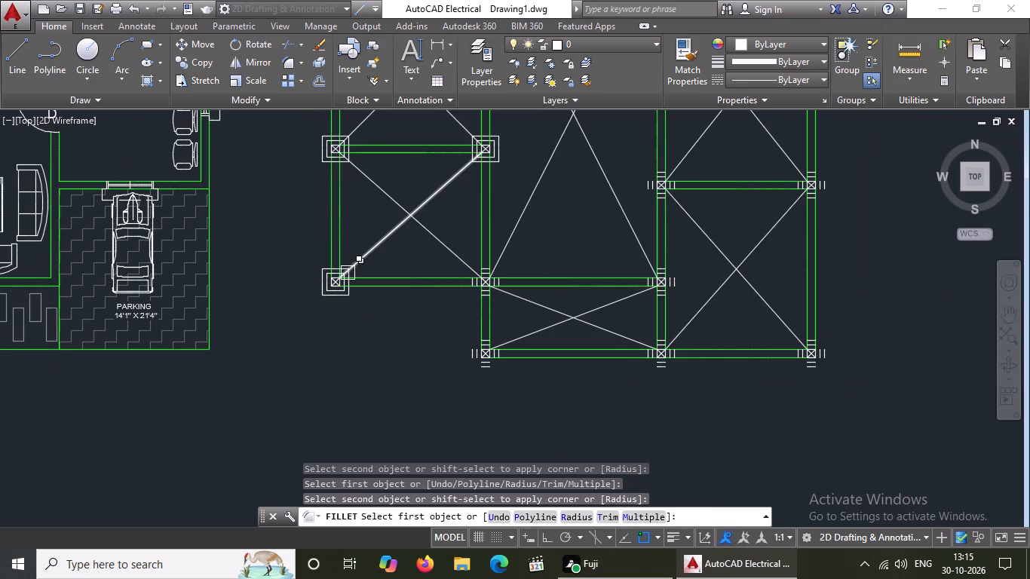
scroll(348, 273, down, 2)
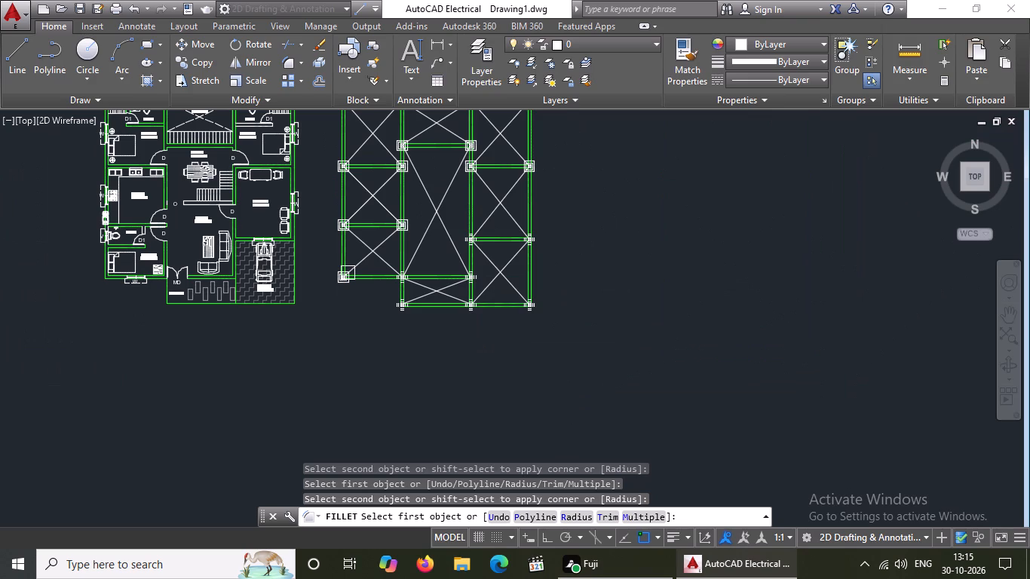
scroll(415, 289, up, 4)
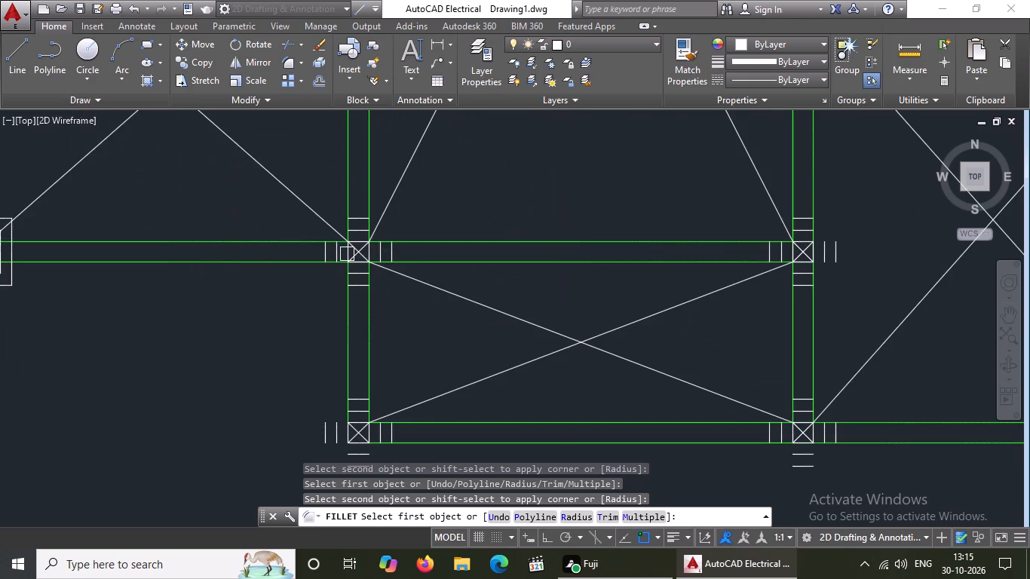
scroll(336, 251, up, 2)
click(341, 256)
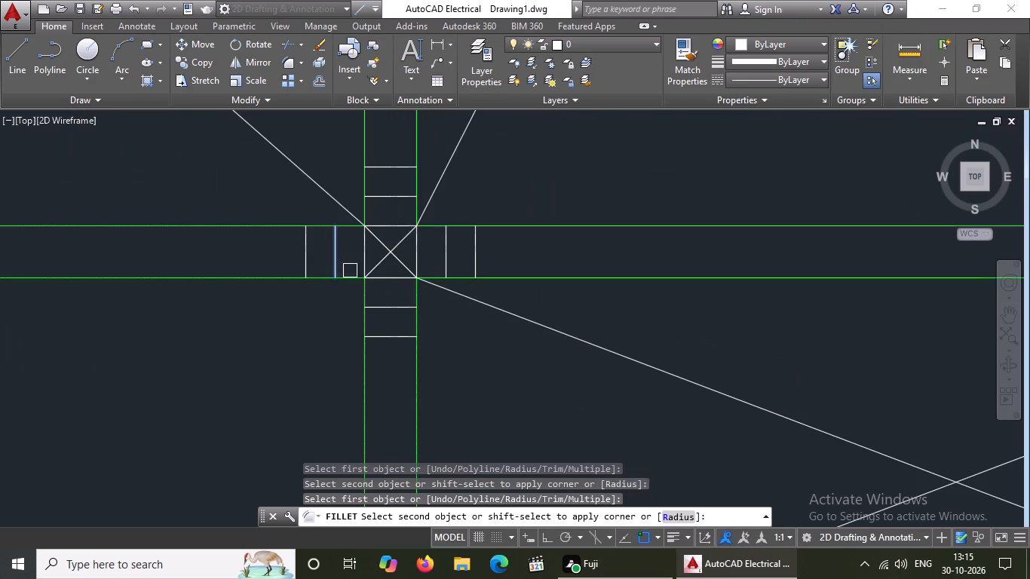
click(386, 310)
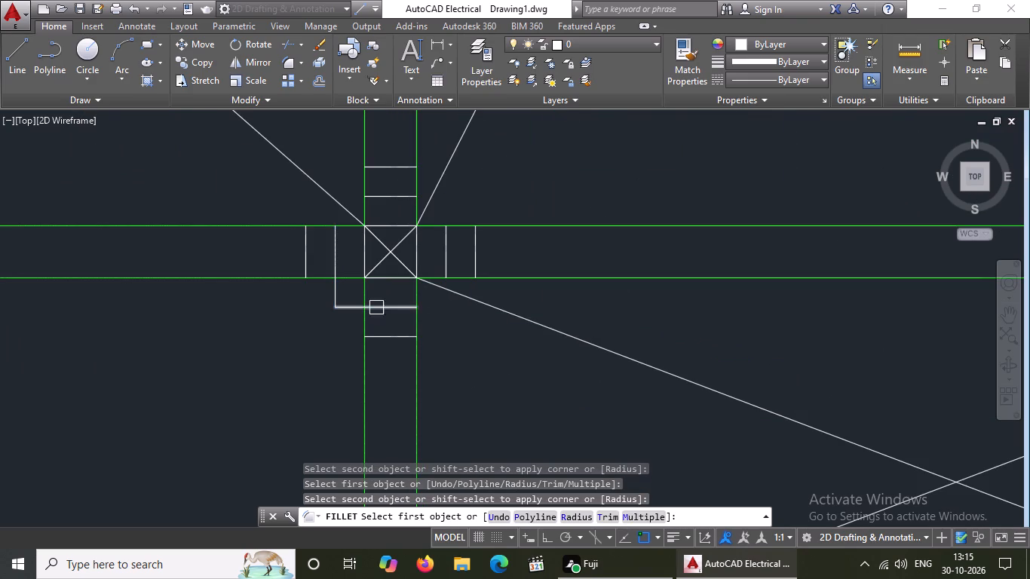
click(303, 268)
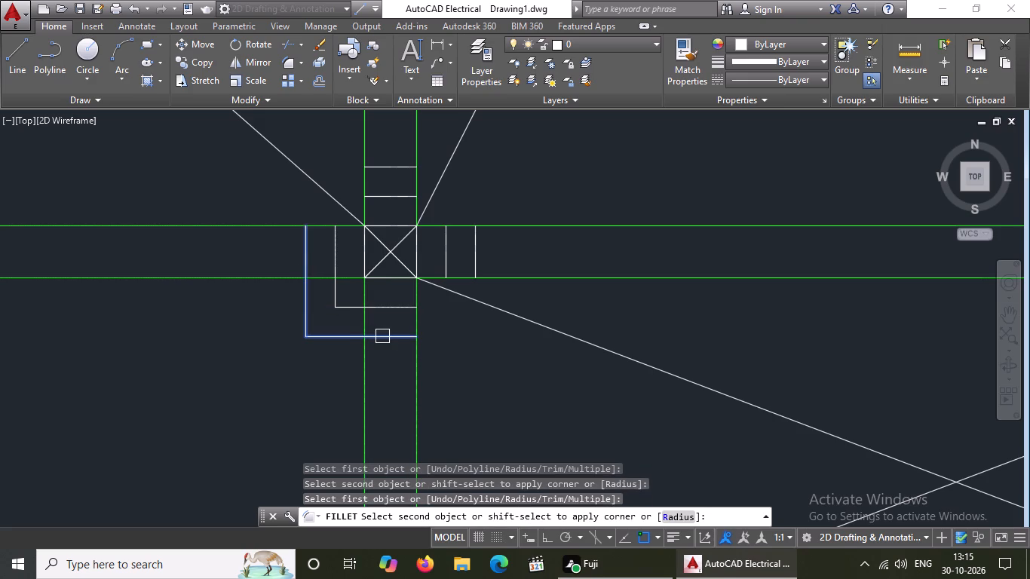
click(386, 337)
click(392, 309)
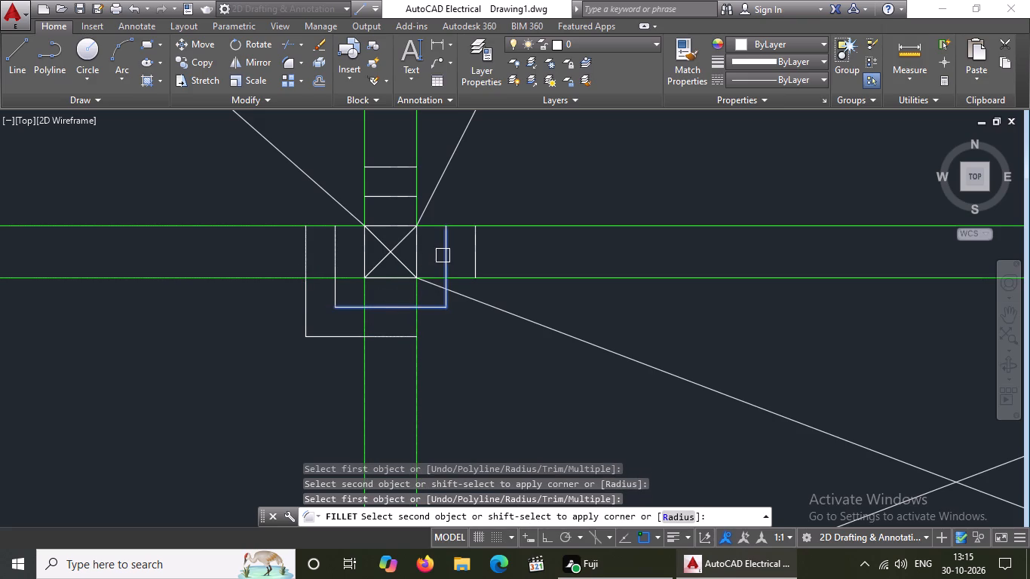
click(444, 253)
drag(385, 340, 391, 332)
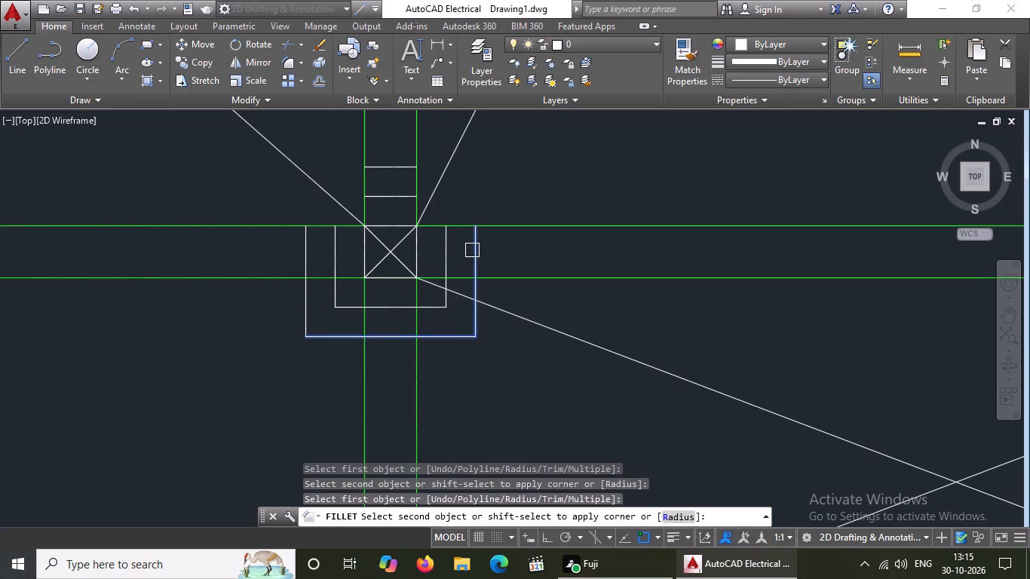
click(474, 247)
Fillet the inner and outer offset lines at both north corners of that south-wall column to close its two concentric squares.
click(337, 256)
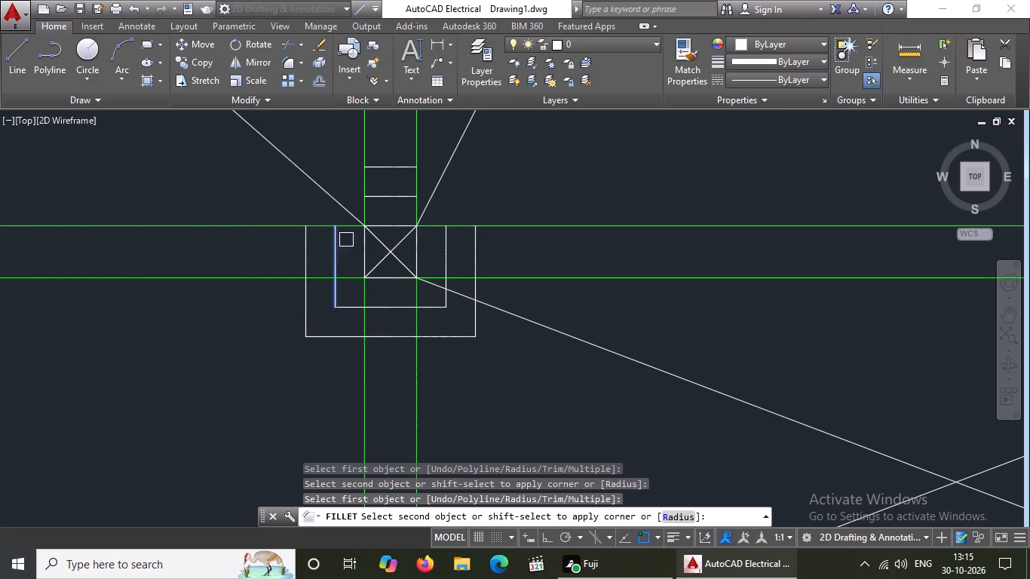
click(386, 200)
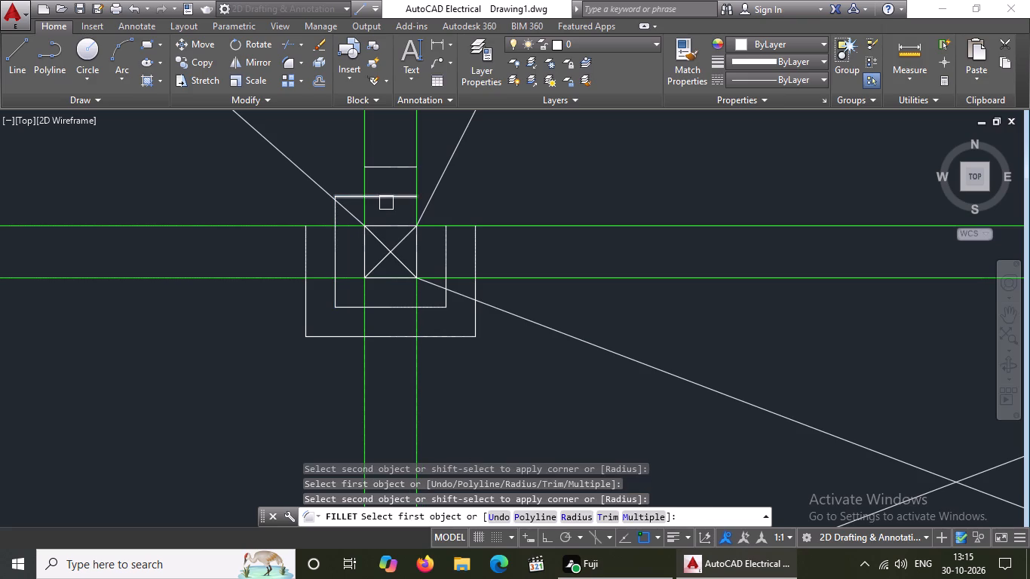
click(304, 264)
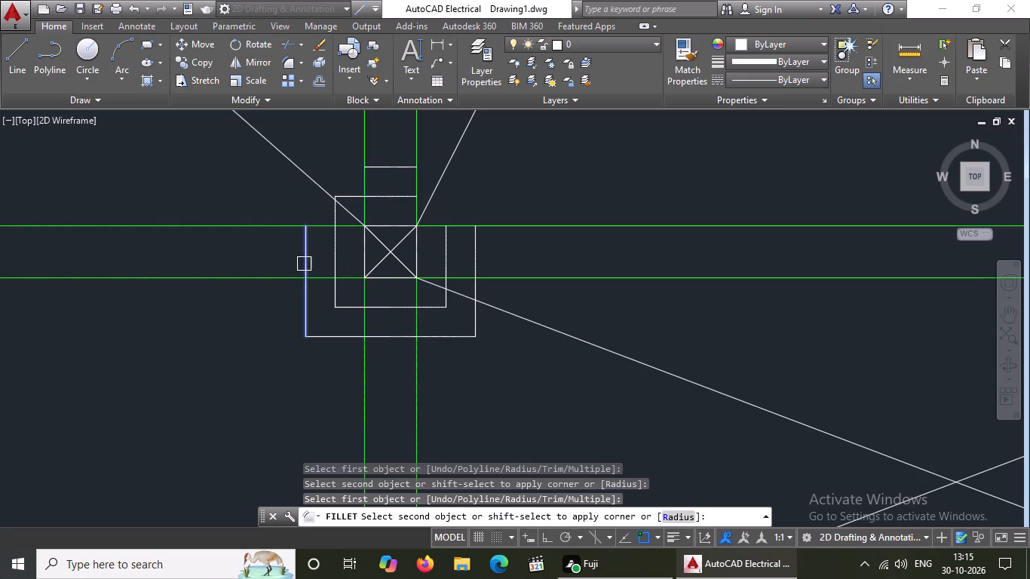
click(385, 173)
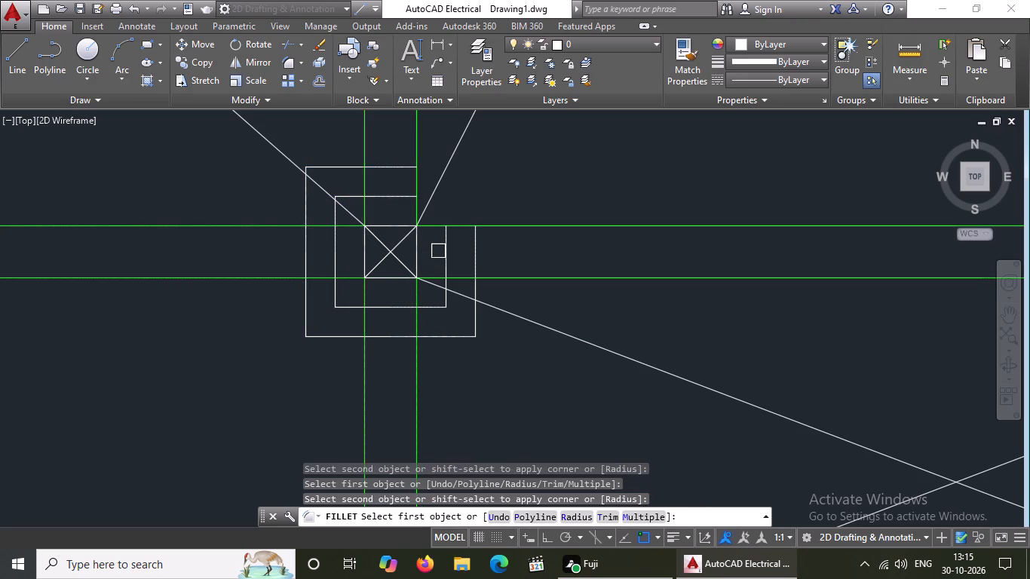
click(440, 244)
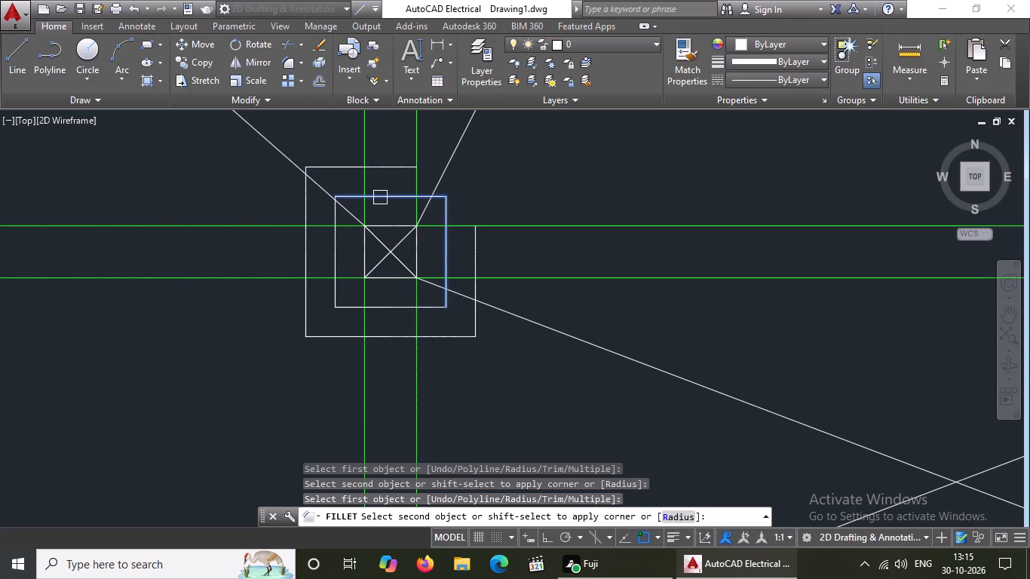
click(380, 200)
click(478, 250)
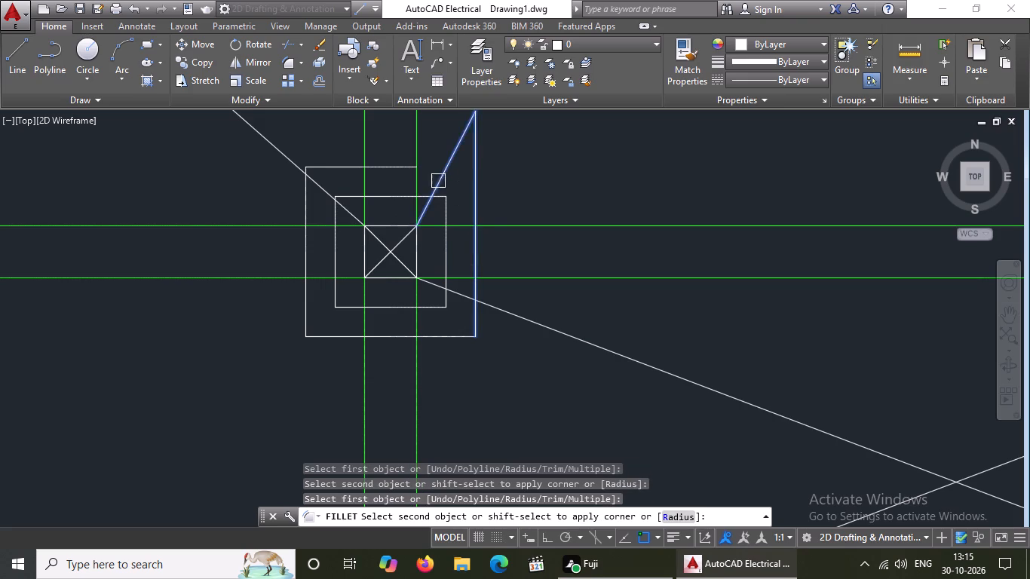
click(403, 171)
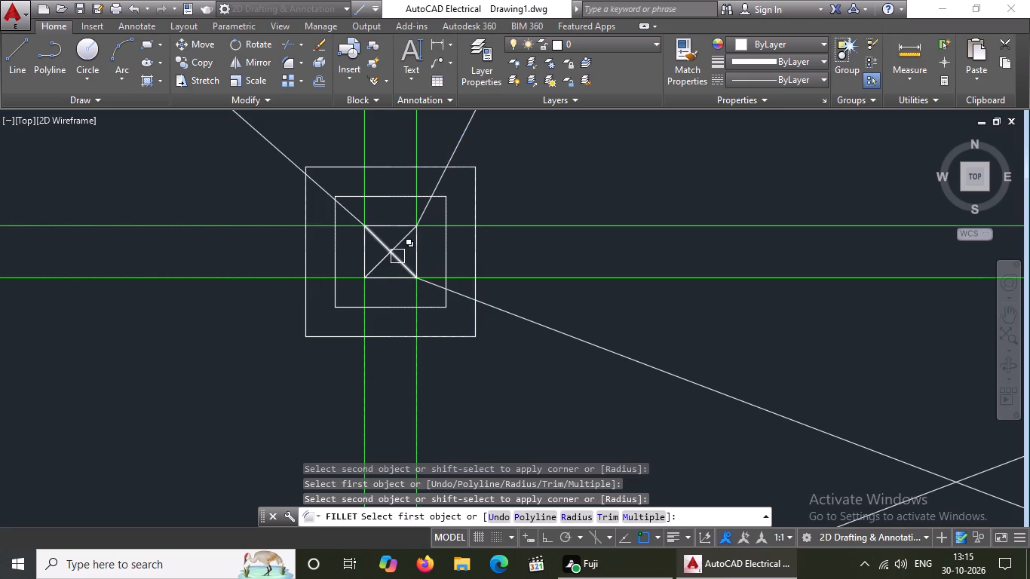
Fillet the inner and outer offset lines at both south corners around the column at the west end of the southernmost wall.
scroll(397, 257, down, 4)
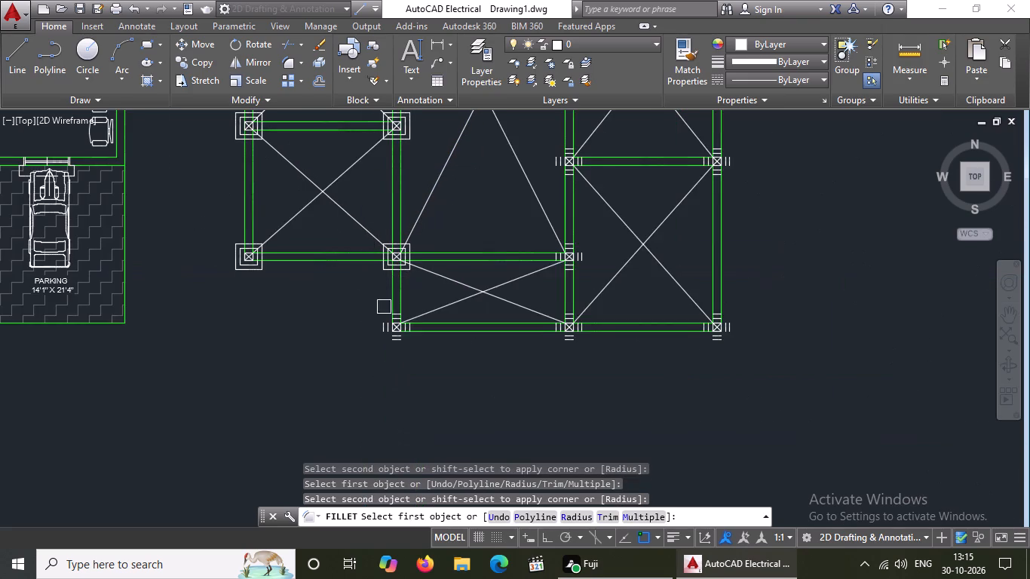
middle_drag(378, 321, 342, 411)
scroll(434, 309, down, 1)
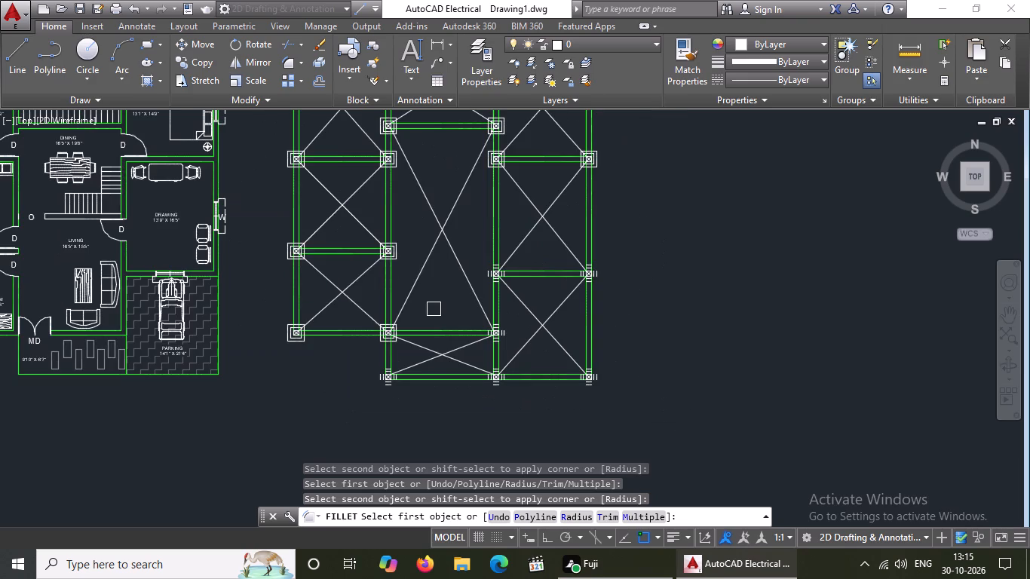
scroll(392, 390, up, 2)
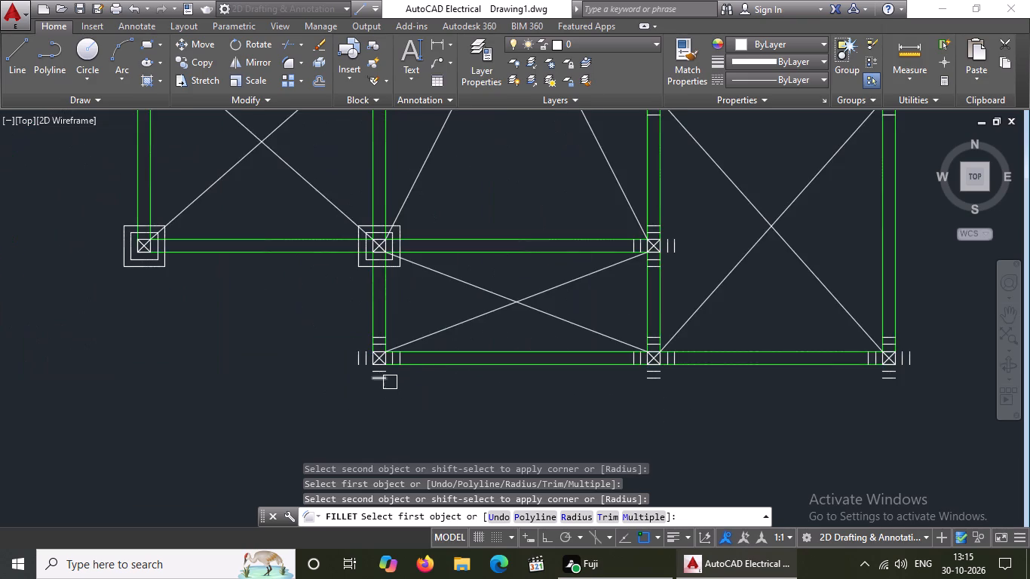
scroll(389, 381, up, 5)
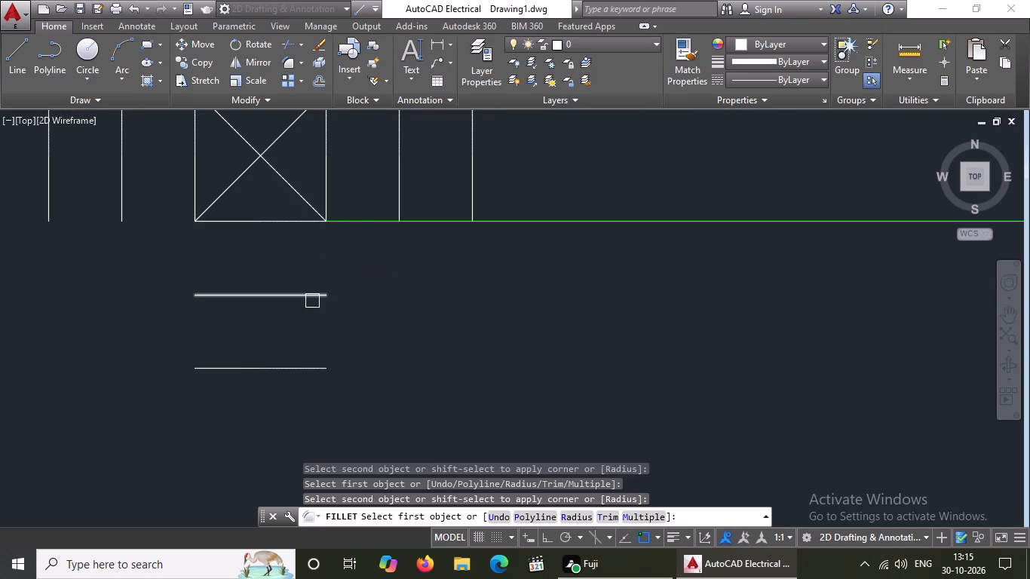
click(312, 300)
click(401, 193)
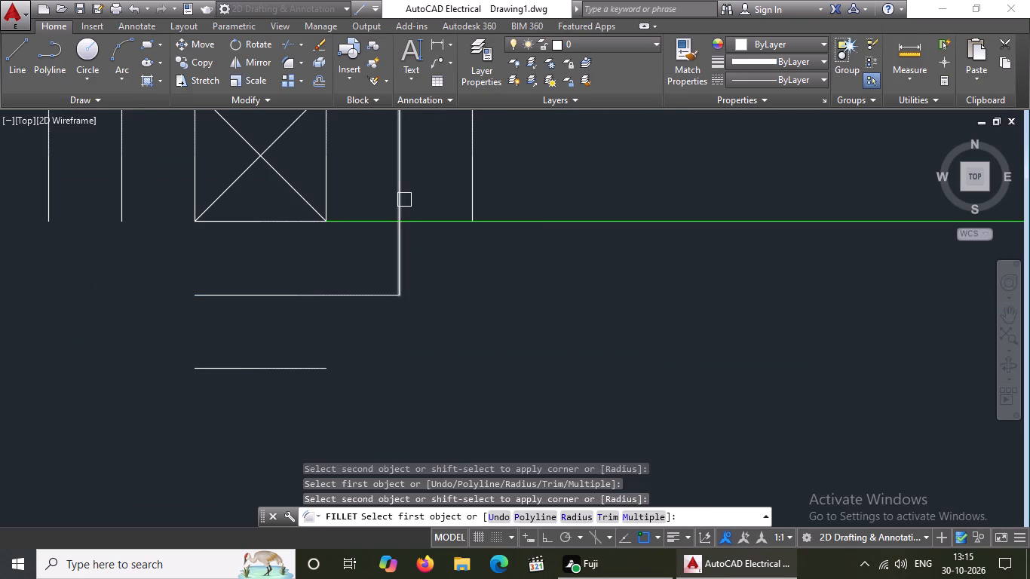
click(313, 369)
click(472, 191)
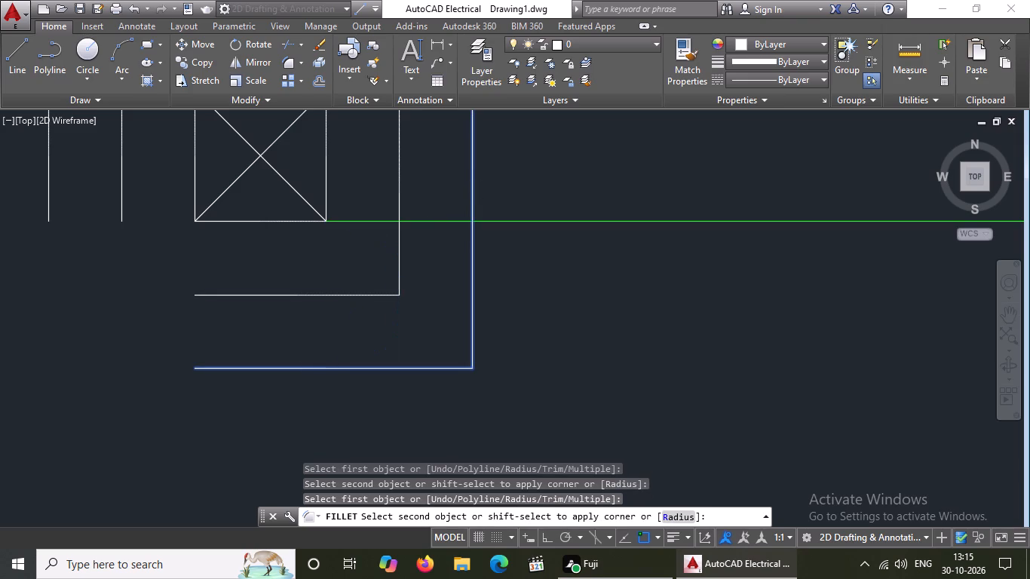
click(117, 218)
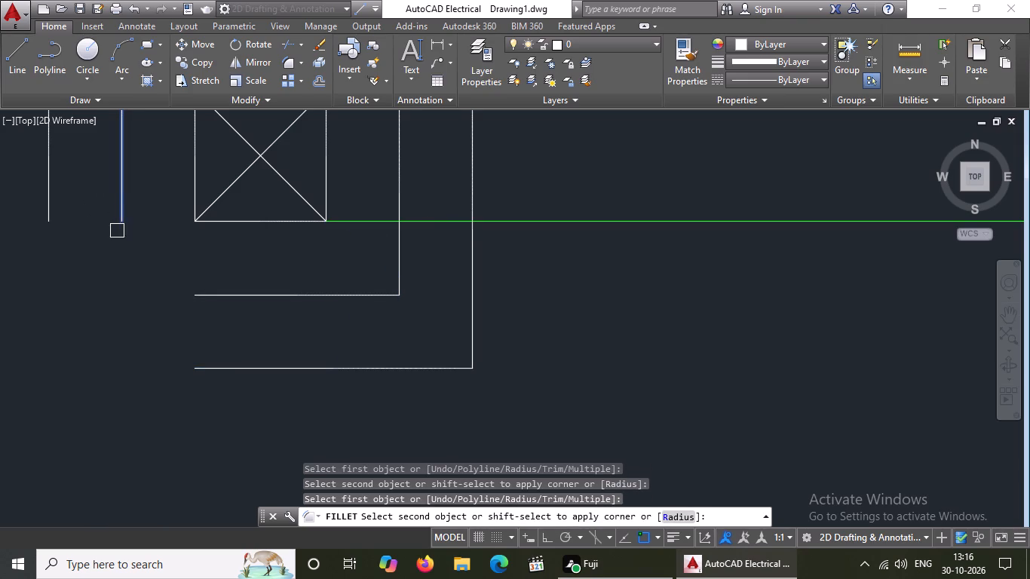
click(208, 297)
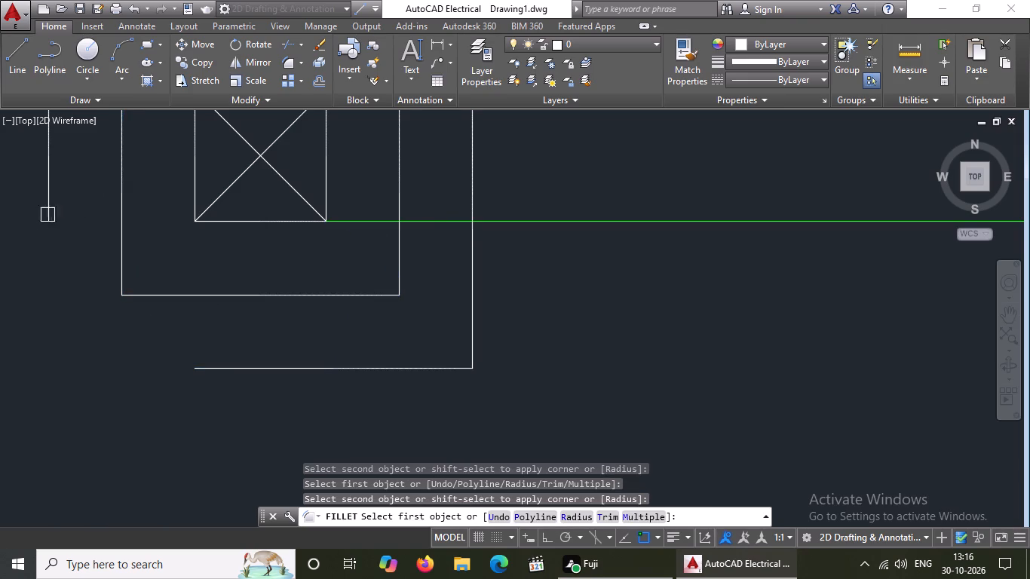
click(45, 215)
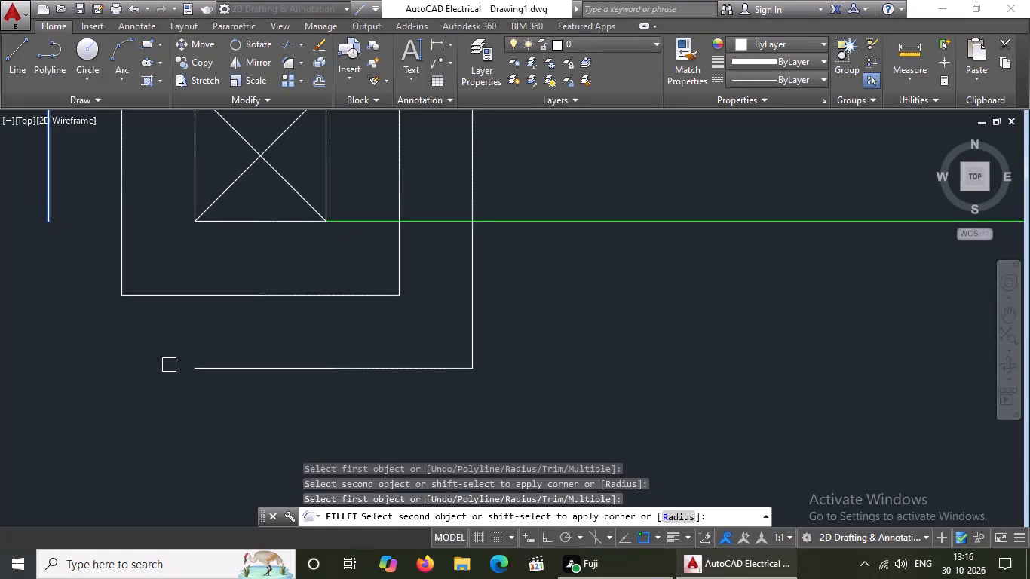
click(205, 372)
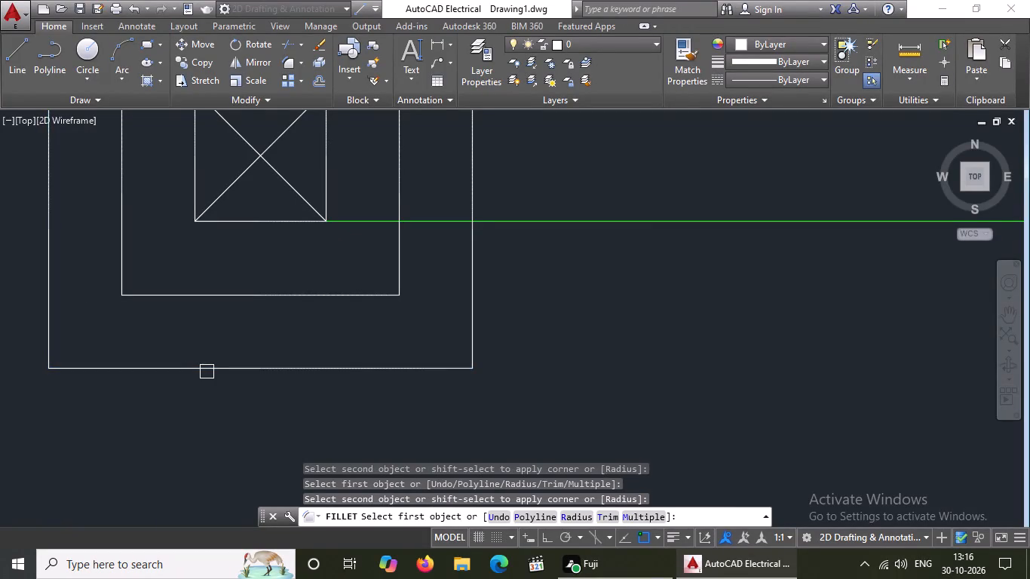
Fillet the inner and outer offset lines at the north corners of that southernmost wall's west-end column, starting with the inner northwest corner.
scroll(210, 365, down, 3)
scroll(201, 298, up, 2)
click(174, 316)
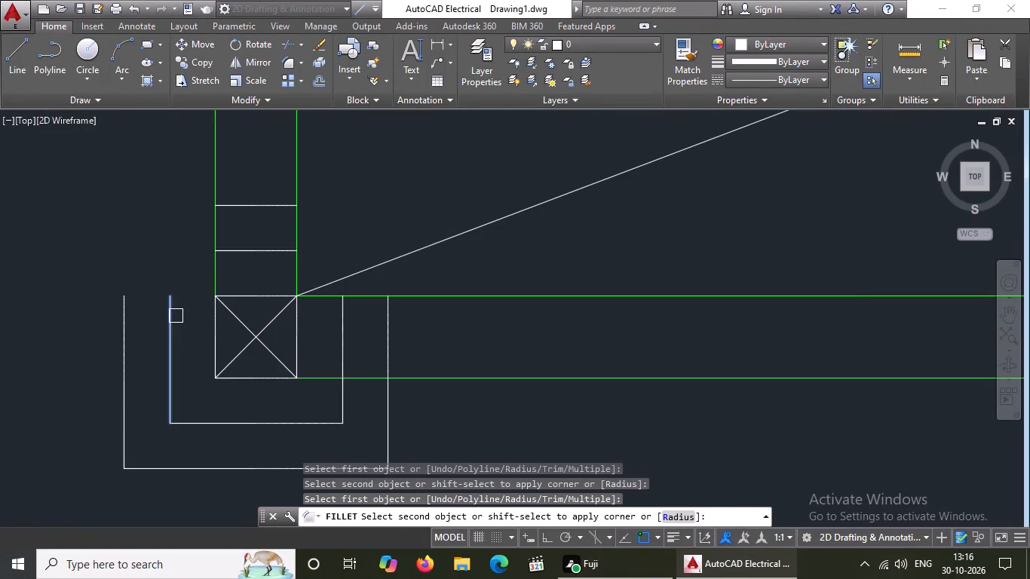
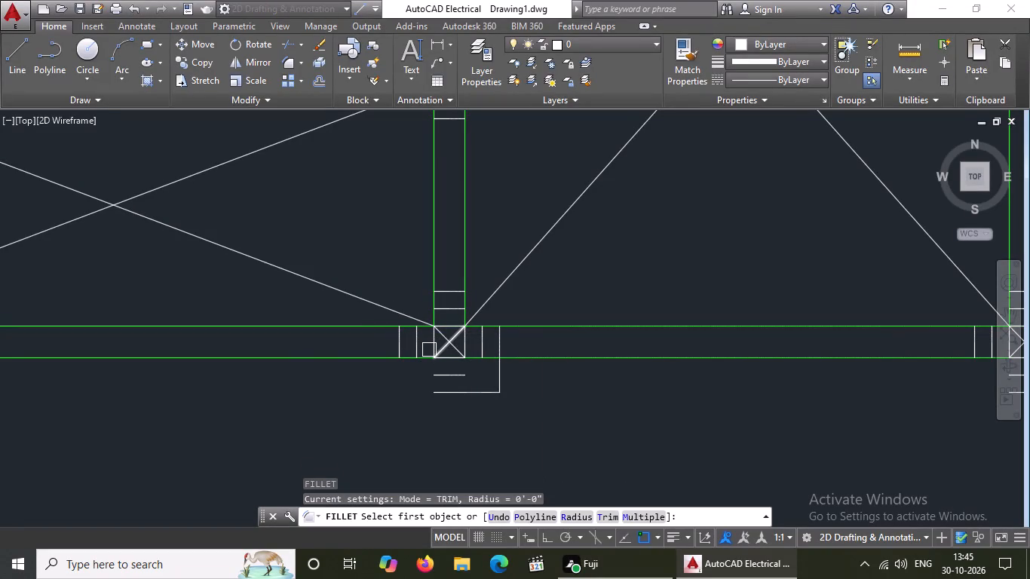
Using Fillet in multiple mode with radius 0, join the remaining lower corners of both squares around the bottom row's middle column.
key(m)
key(Return)
key(r)
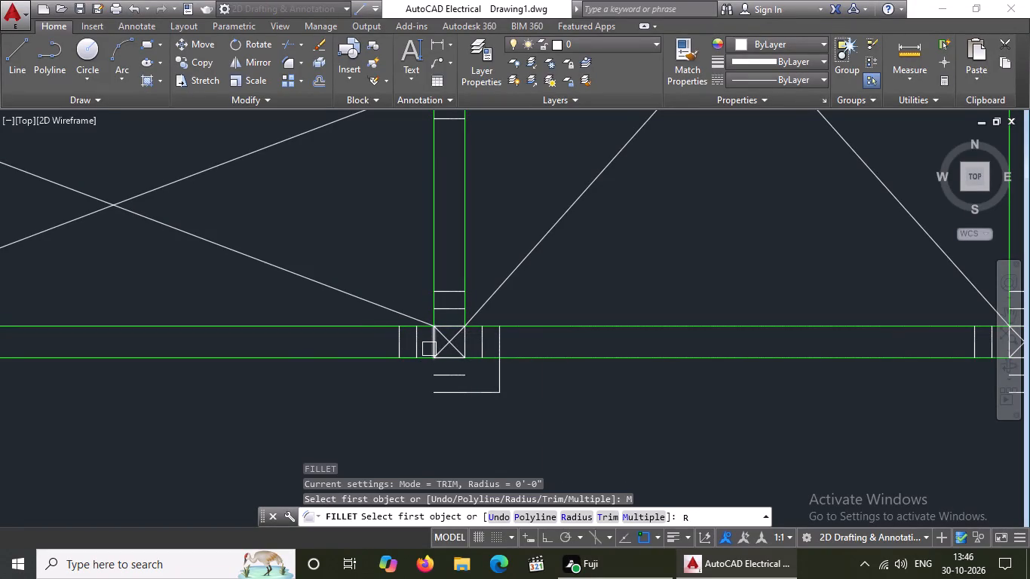
key(Return)
key(0)
key(Return)
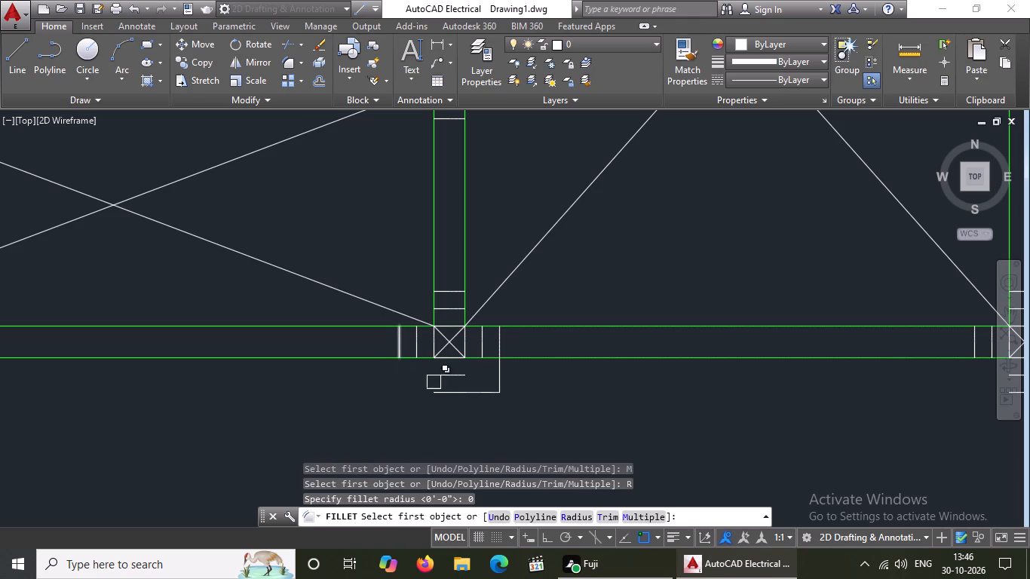
click(456, 370)
click(483, 350)
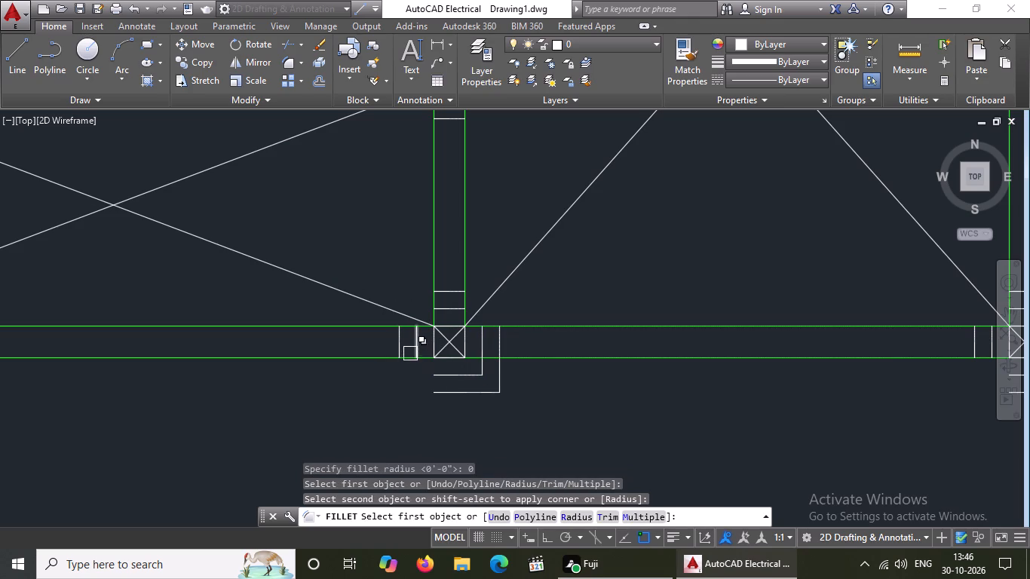
click(411, 346)
click(442, 371)
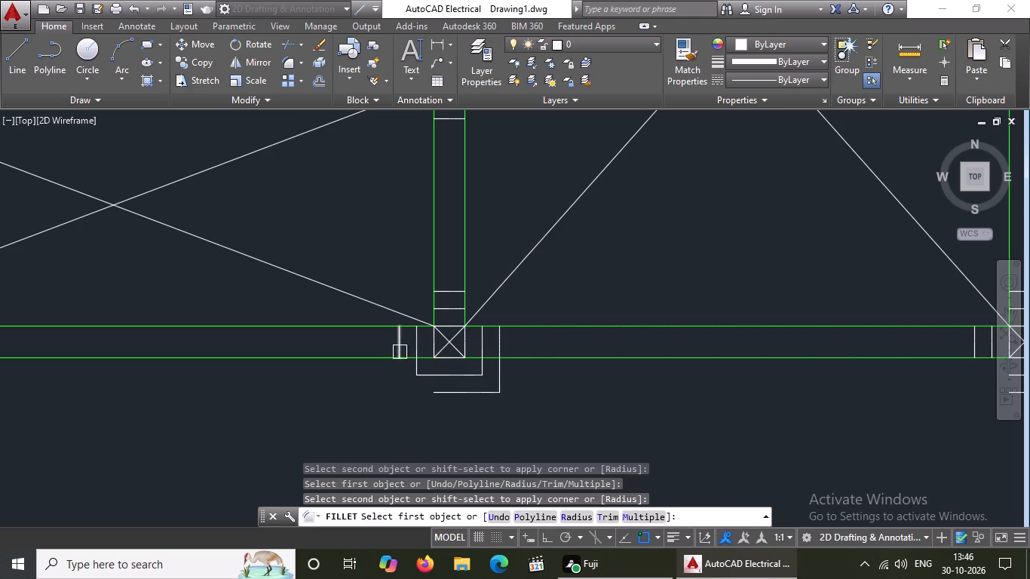
click(393, 347)
click(447, 396)
Join the upper corners of the inner and outer squares around the bottom row's middle column with the zero-radius fillet.
click(420, 347)
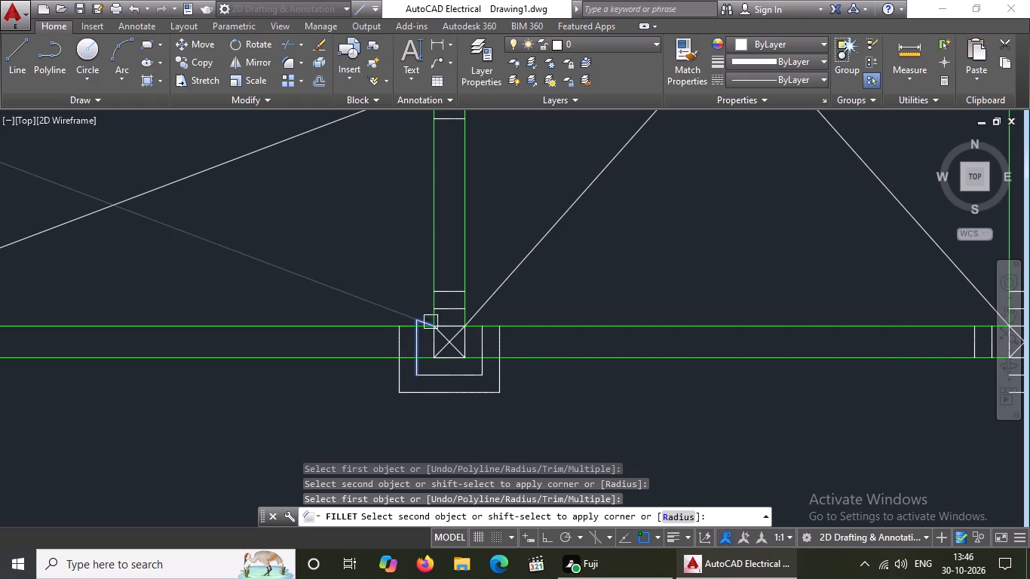
click(452, 311)
click(399, 342)
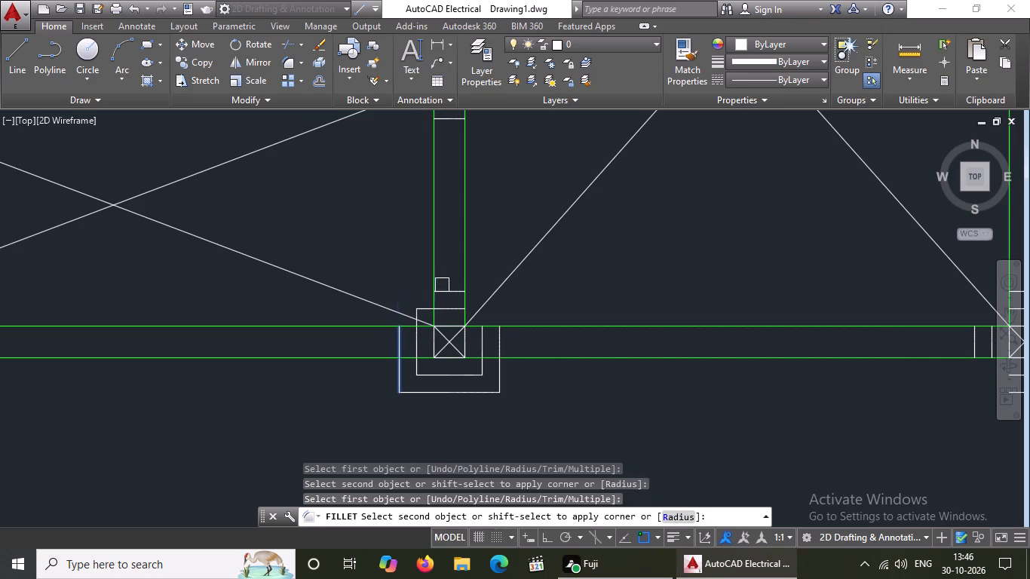
click(442, 292)
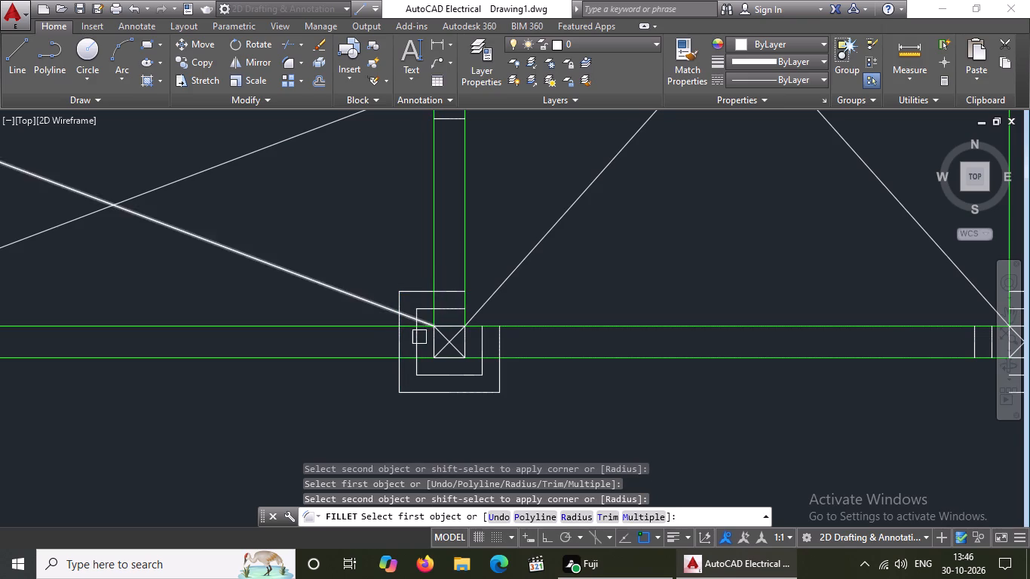
scroll(466, 333, up, 3)
click(414, 235)
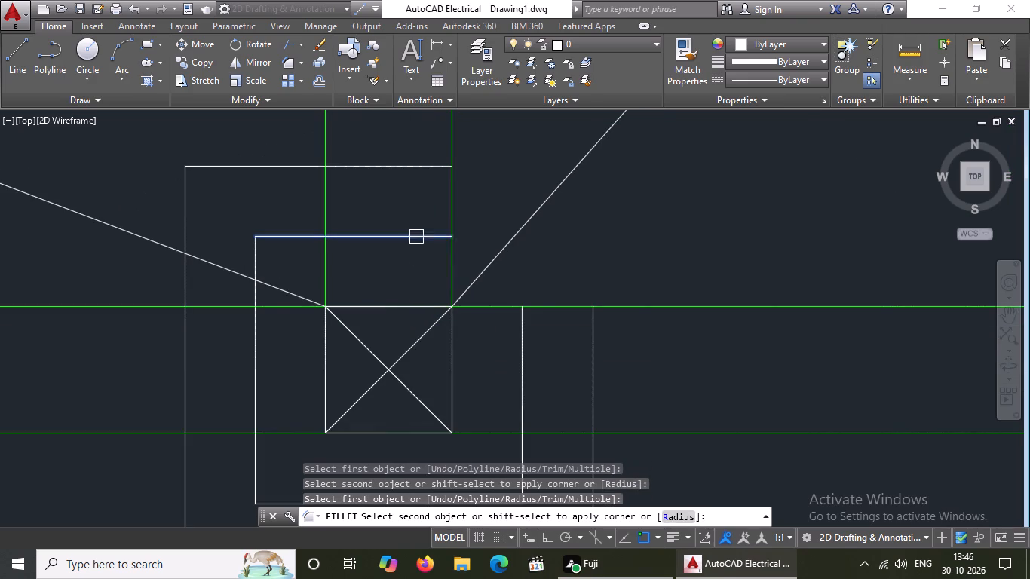
click(527, 355)
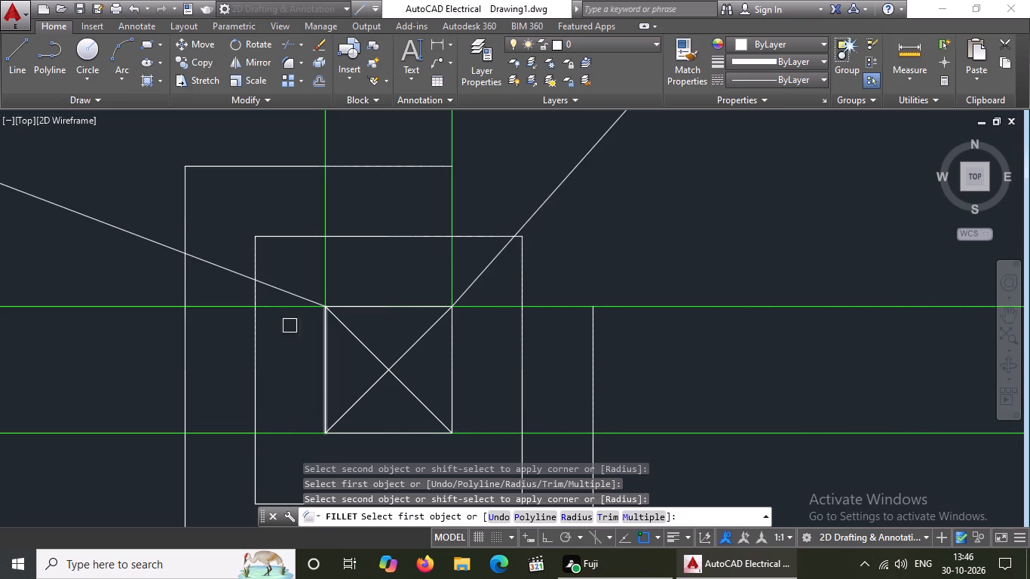
click(434, 166)
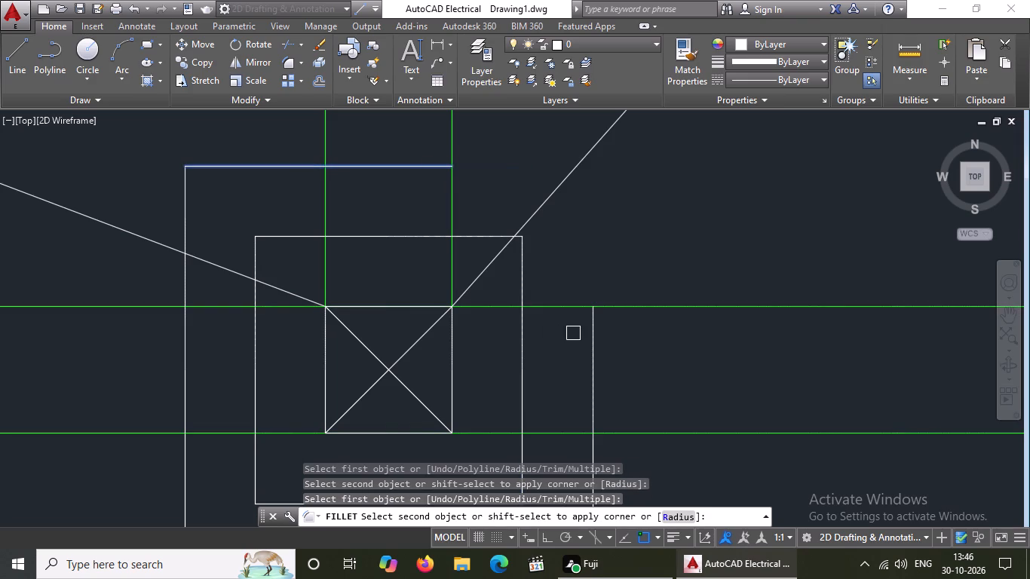
click(591, 323)
Join the lower-left corners of the inner and outer footing lines around the plan's bottom-right column with the zero-radius fillet.
scroll(302, 355, down, 5)
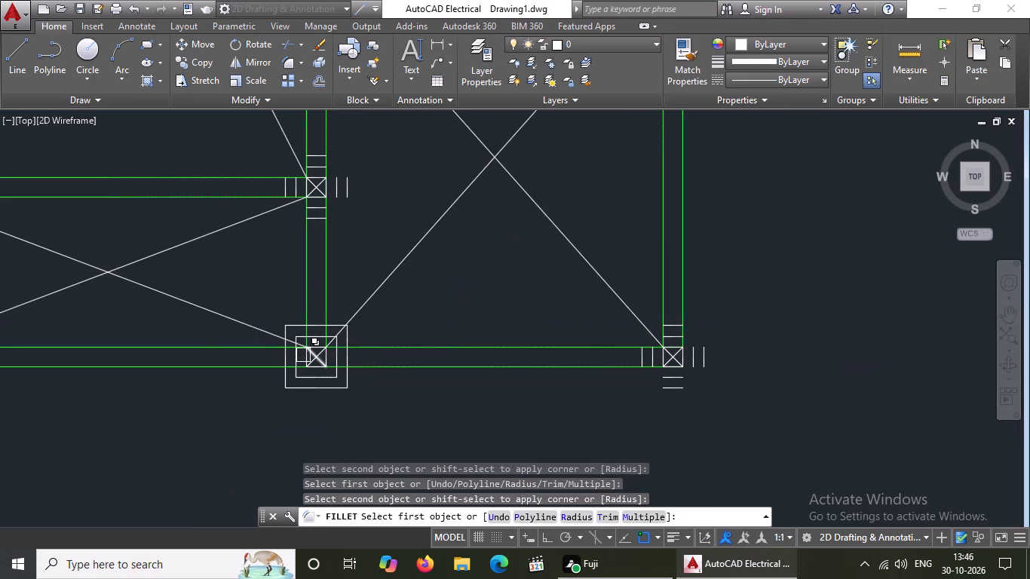
scroll(638, 369, up, 1)
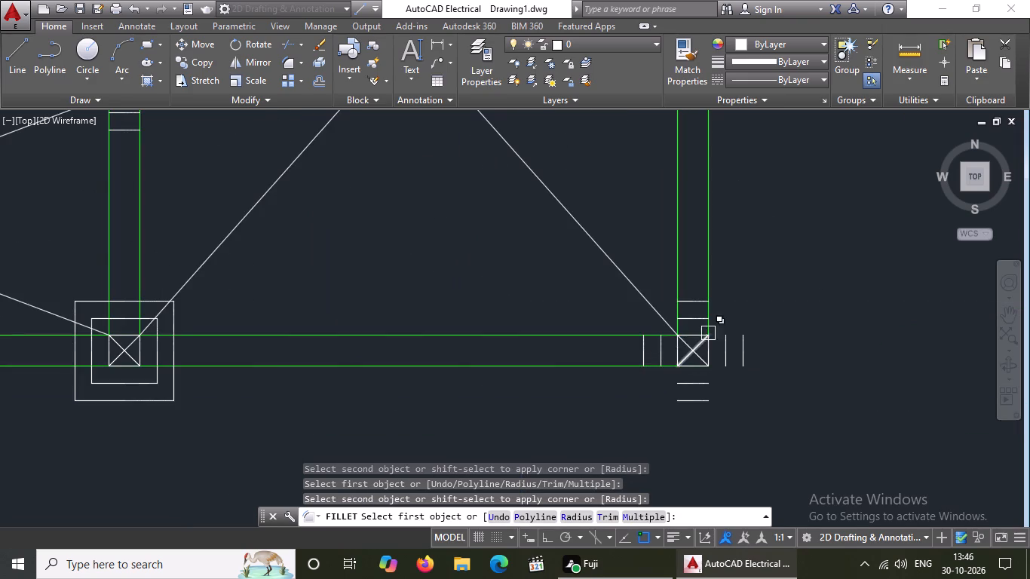
scroll(669, 351, up, 2)
click(646, 366)
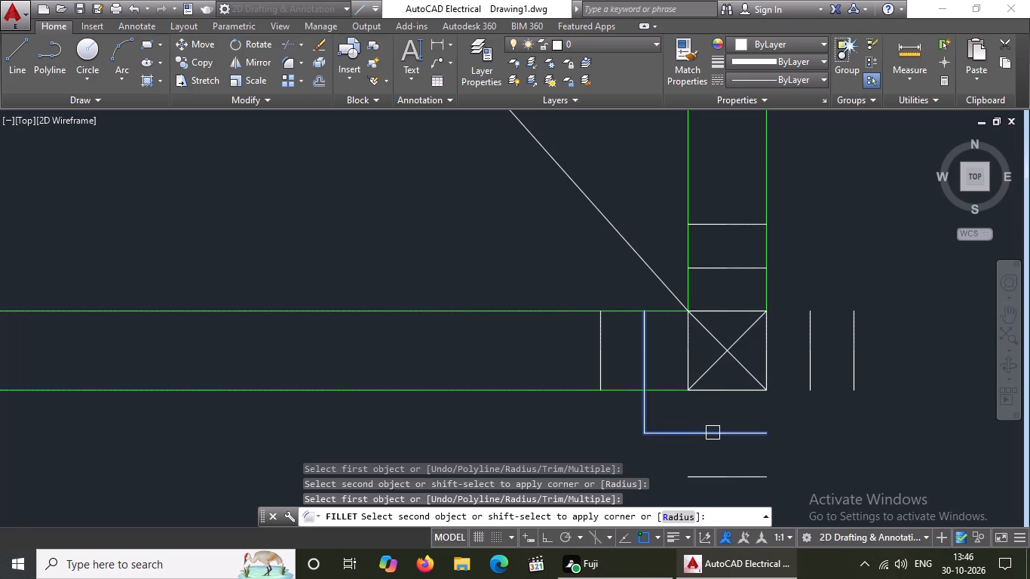
click(713, 432)
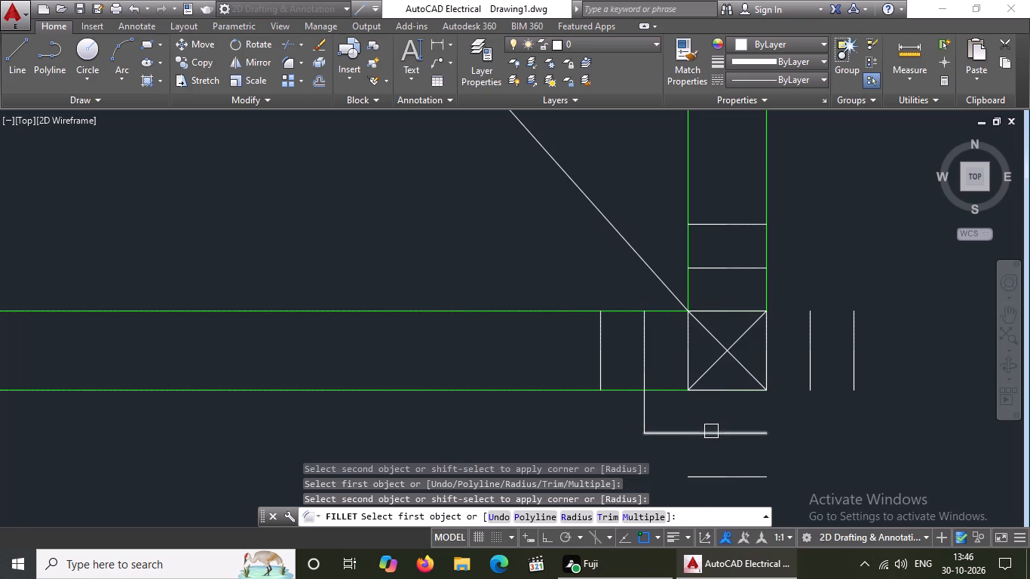
scroll(703, 413, down, 1)
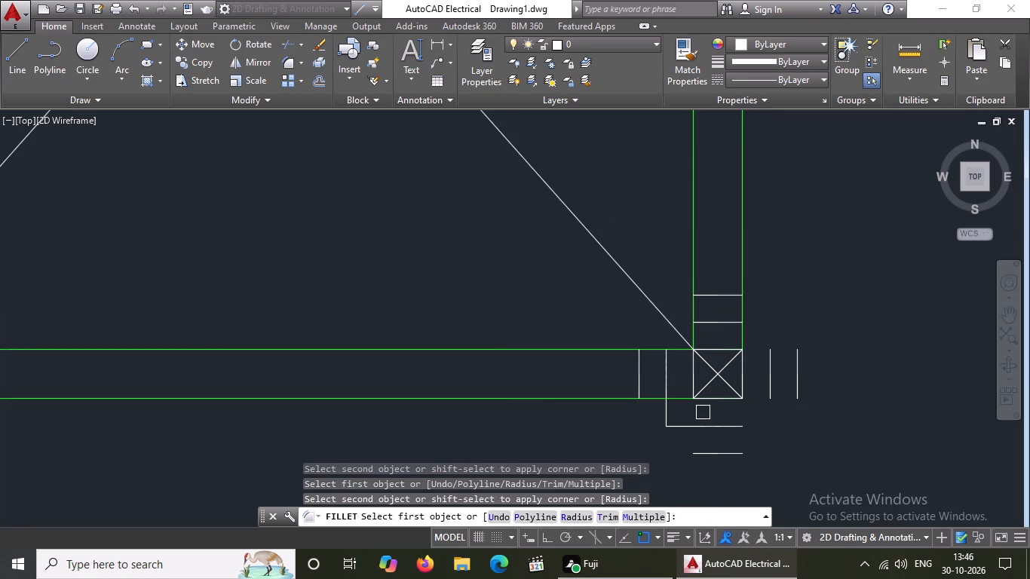
scroll(703, 412, down, 2)
scroll(703, 412, up, 4)
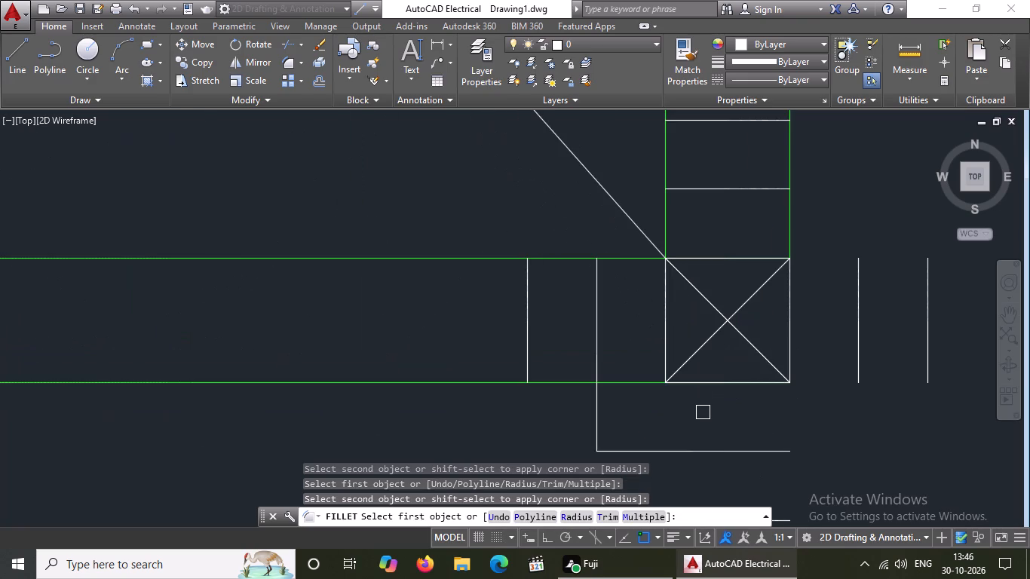
scroll(703, 412, down, 4)
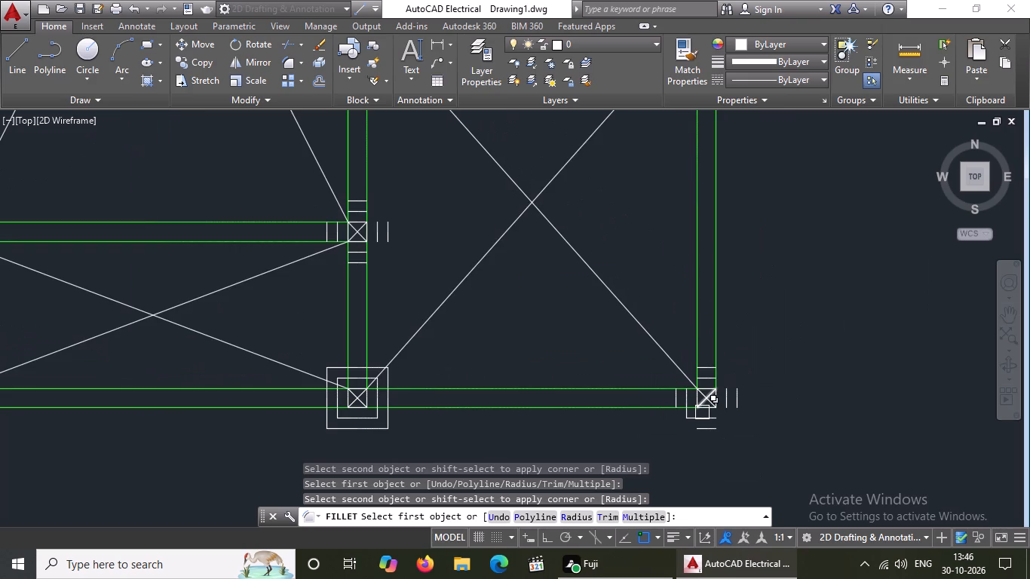
scroll(693, 407, up, 3)
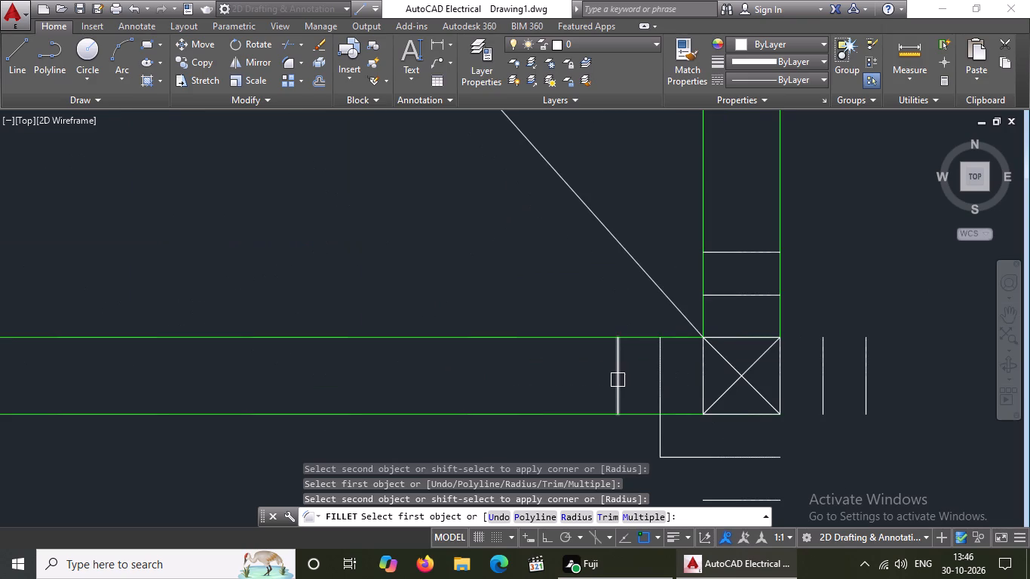
click(618, 380)
click(717, 501)
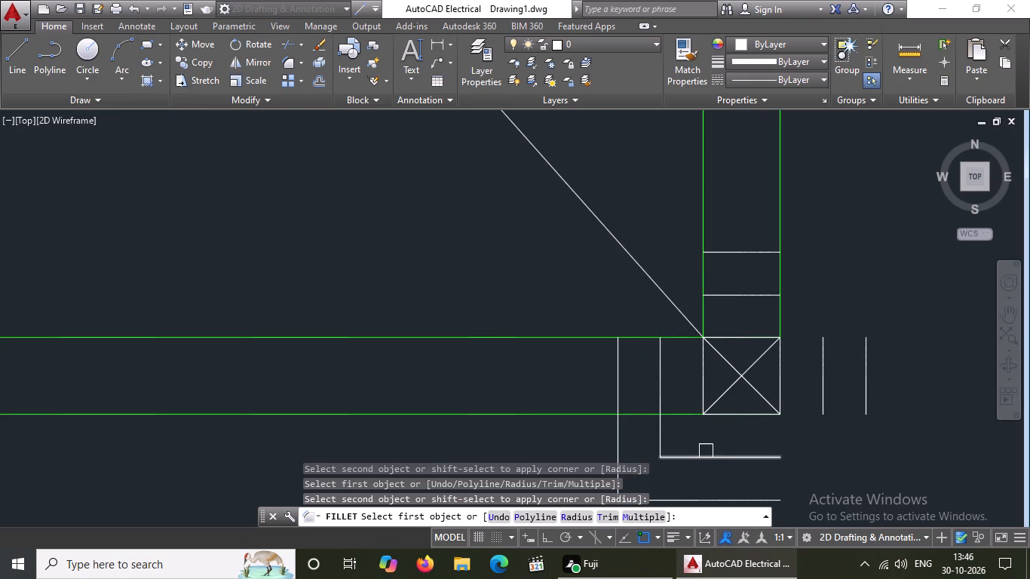
Join the lower-right corners of the outer and inner footing lines around the bottom-right column.
middle_drag(706, 450, 671, 433)
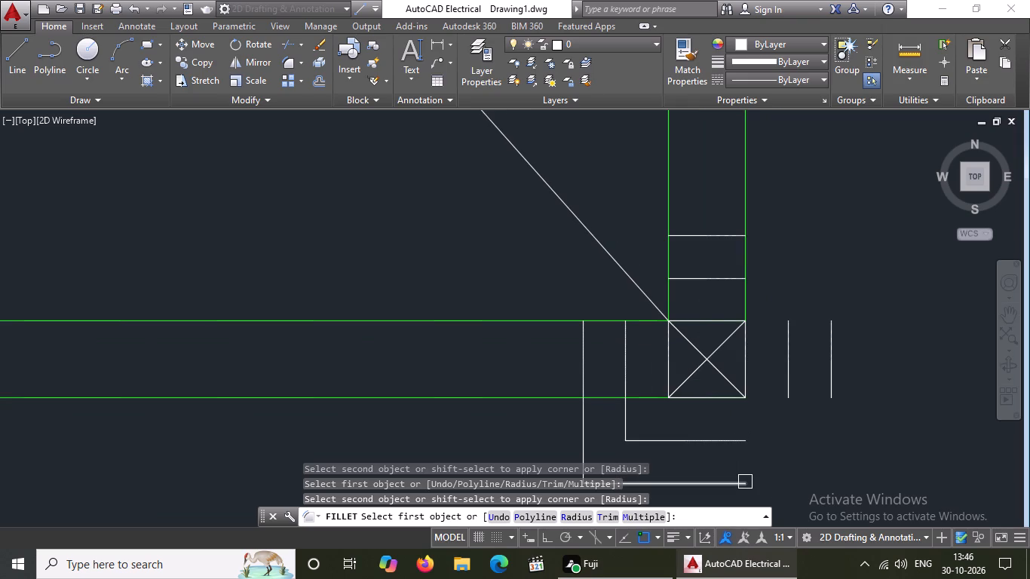
drag(745, 482, 755, 469)
click(833, 384)
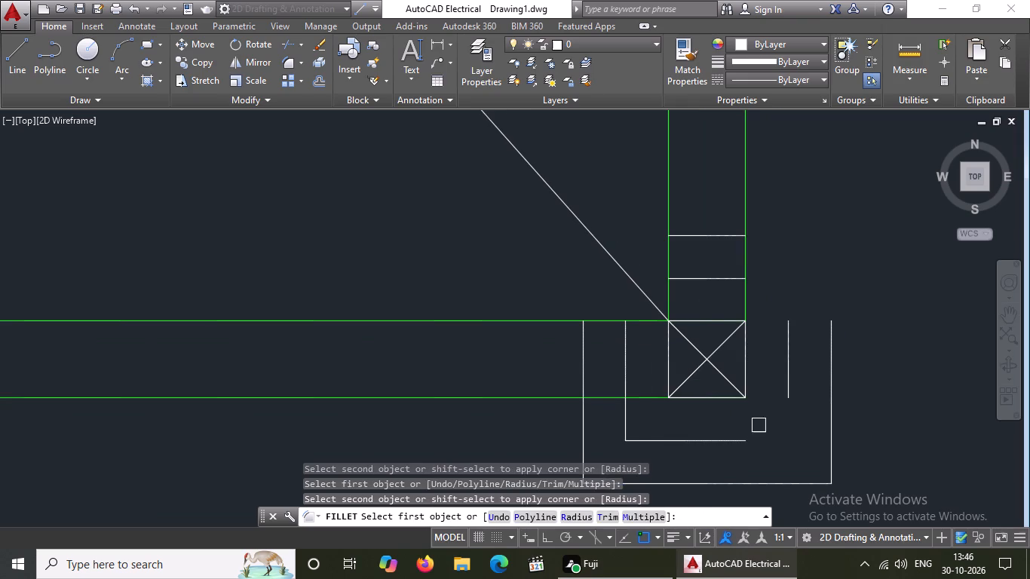
click(725, 437)
click(784, 351)
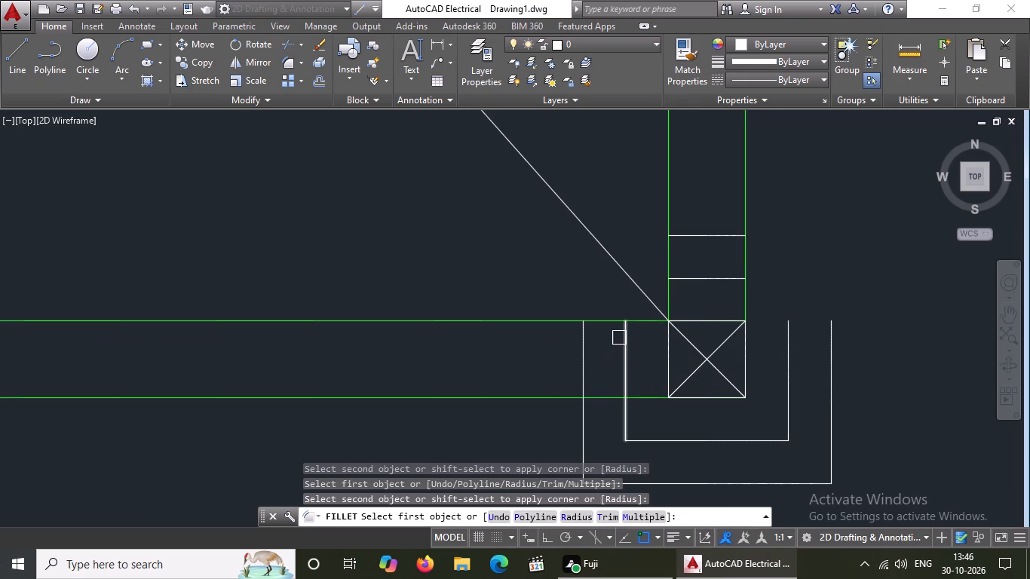
Join the upper-left corners of the inner and outer footing lines around the bottom-right column and end the fillet.
drag(625, 351, 633, 345)
click(700, 282)
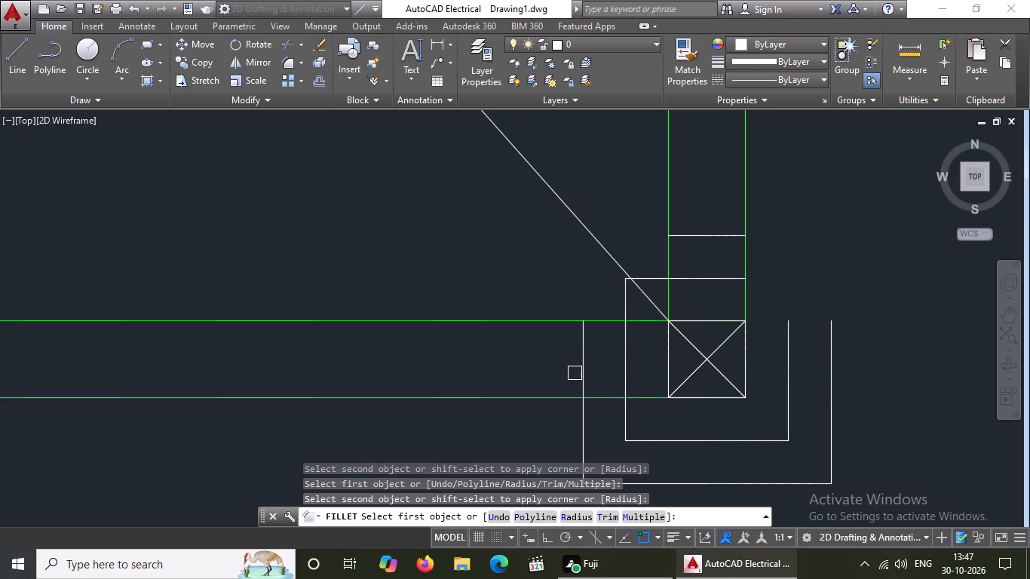
click(575, 373)
click(694, 231)
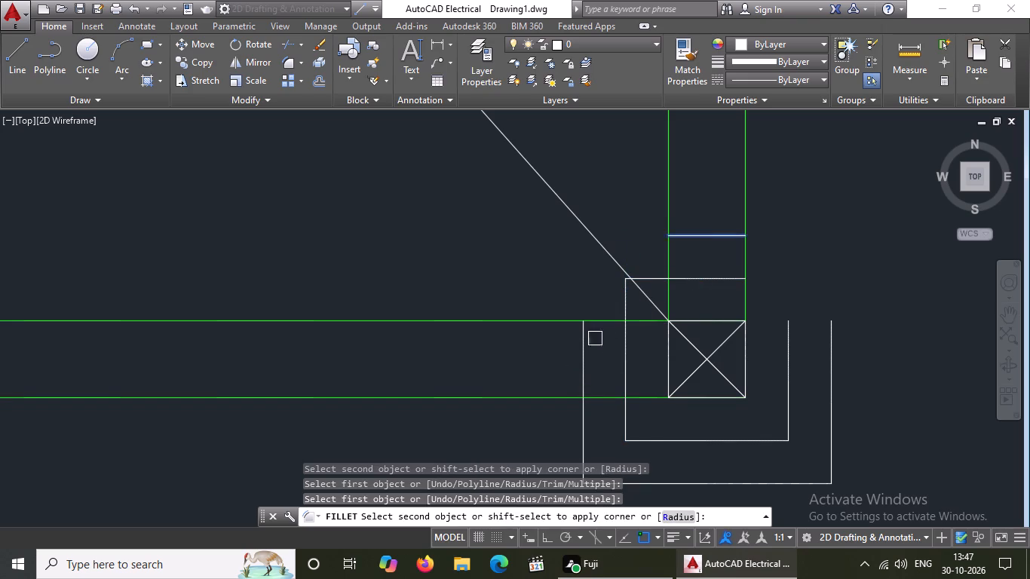
click(587, 345)
scroll(643, 364, down, 5)
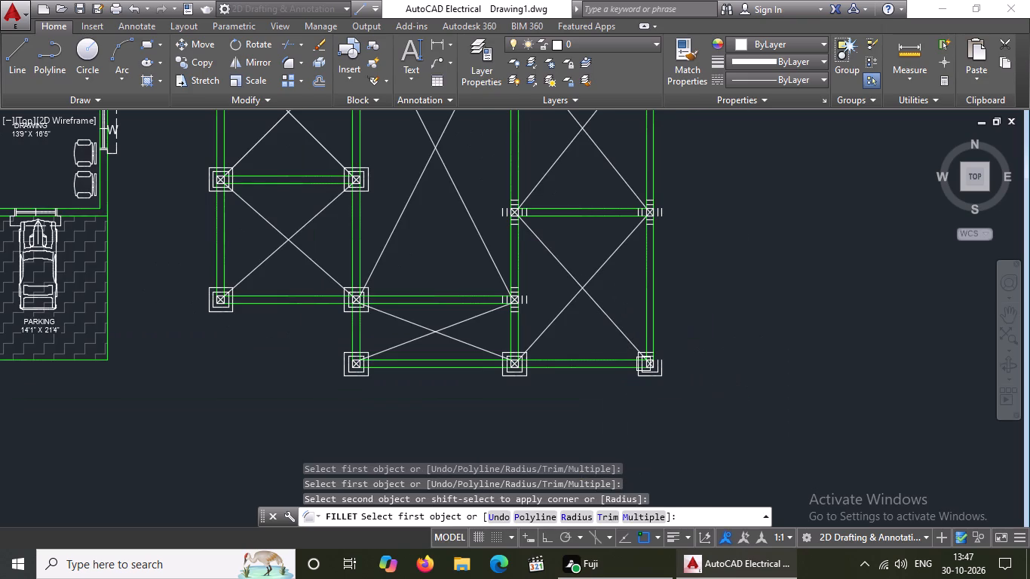
scroll(643, 364, down, 2)
key(Escape)
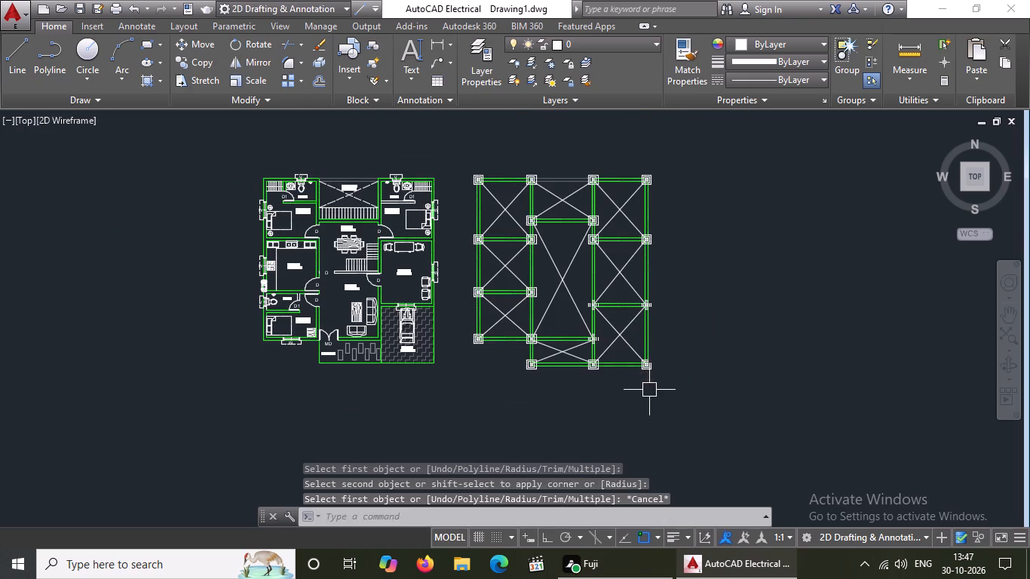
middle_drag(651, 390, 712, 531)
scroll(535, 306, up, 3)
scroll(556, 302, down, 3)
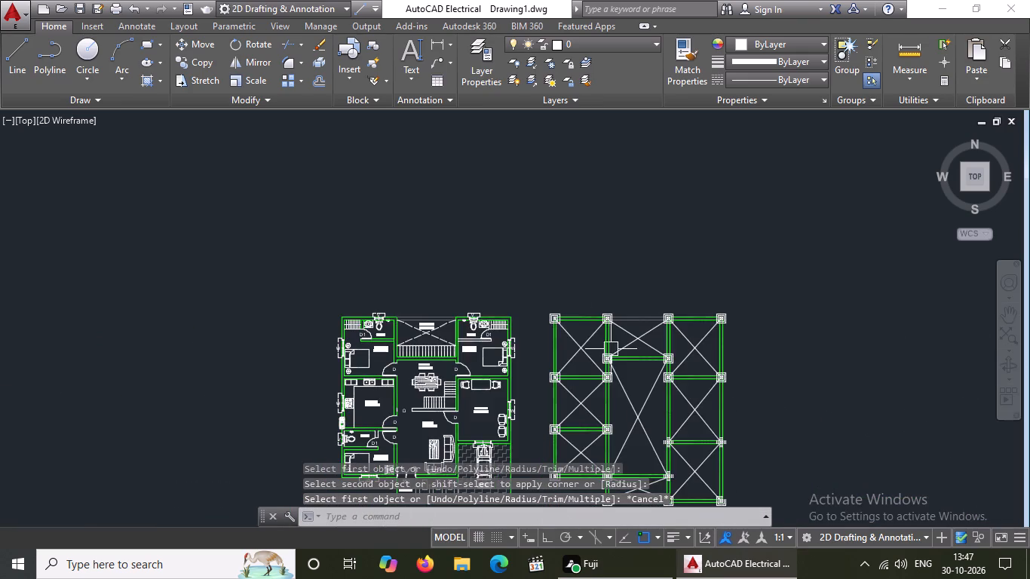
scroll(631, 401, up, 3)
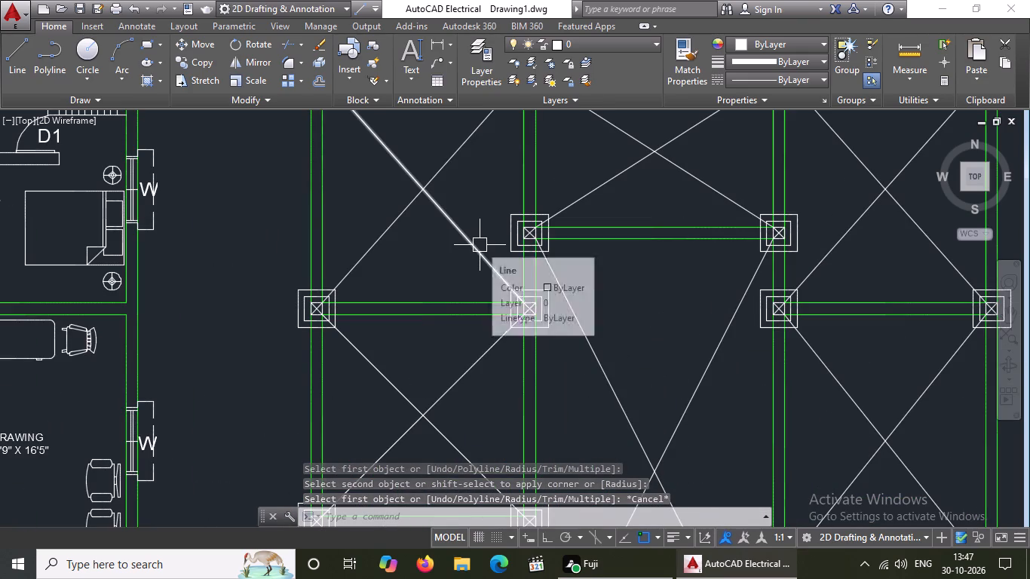
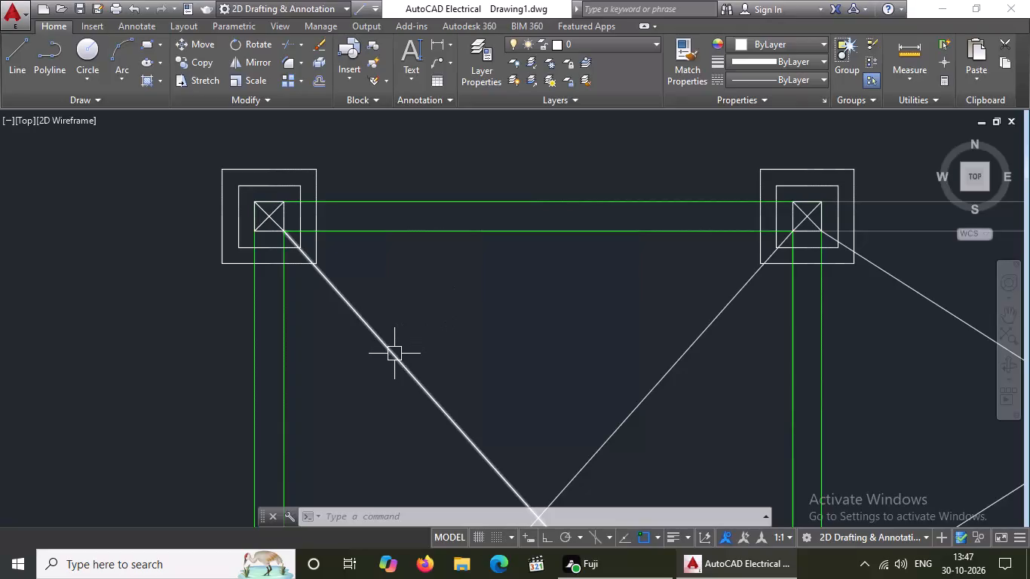
Erase the two diagonal construction lines crossing the top-left bay of the structural layout.
key(Delete)
click(410, 390)
key(Delete)
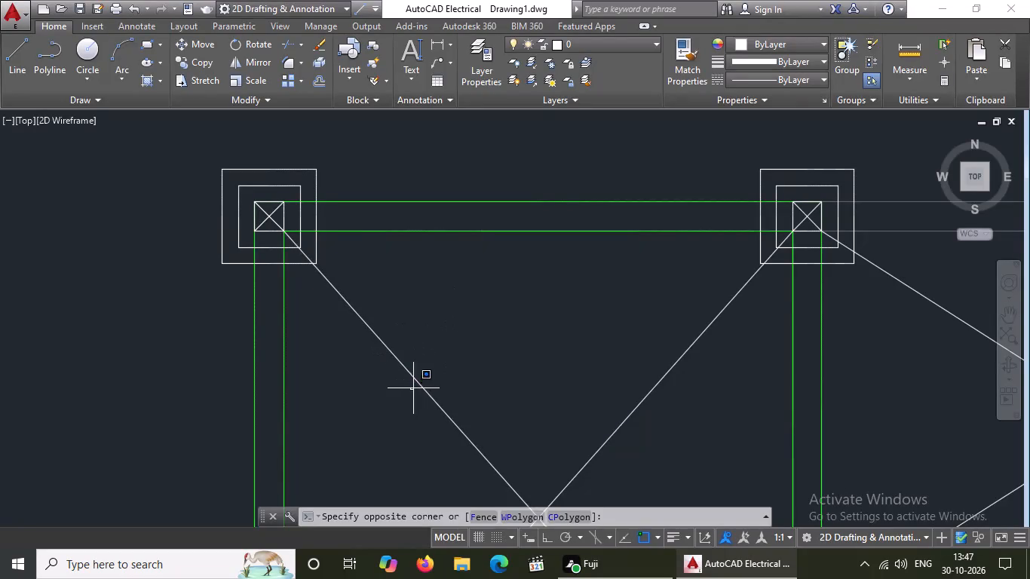
click(418, 379)
click(418, 379)
click(418, 382)
key(Delete)
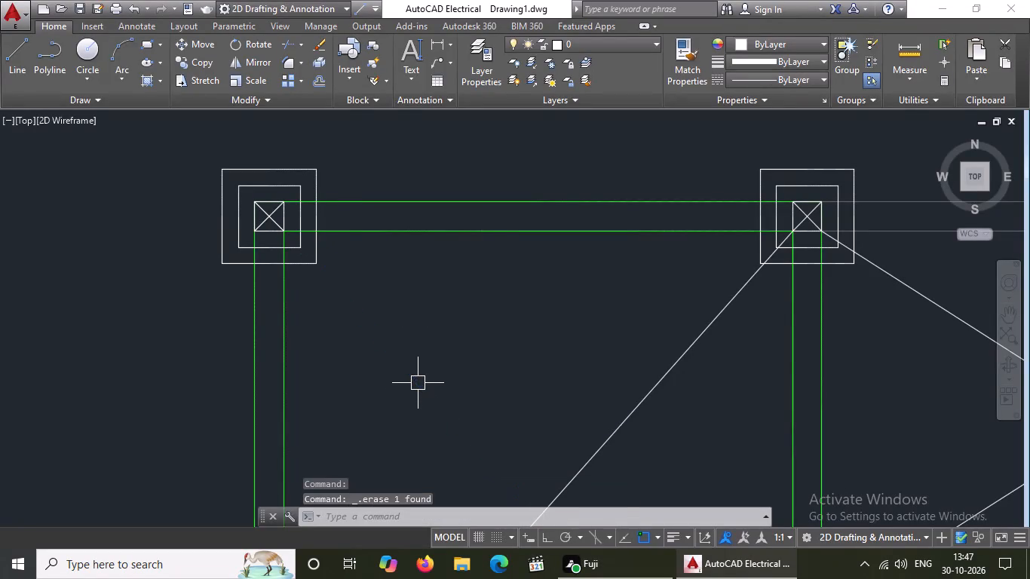
click(632, 416)
key(Delete)
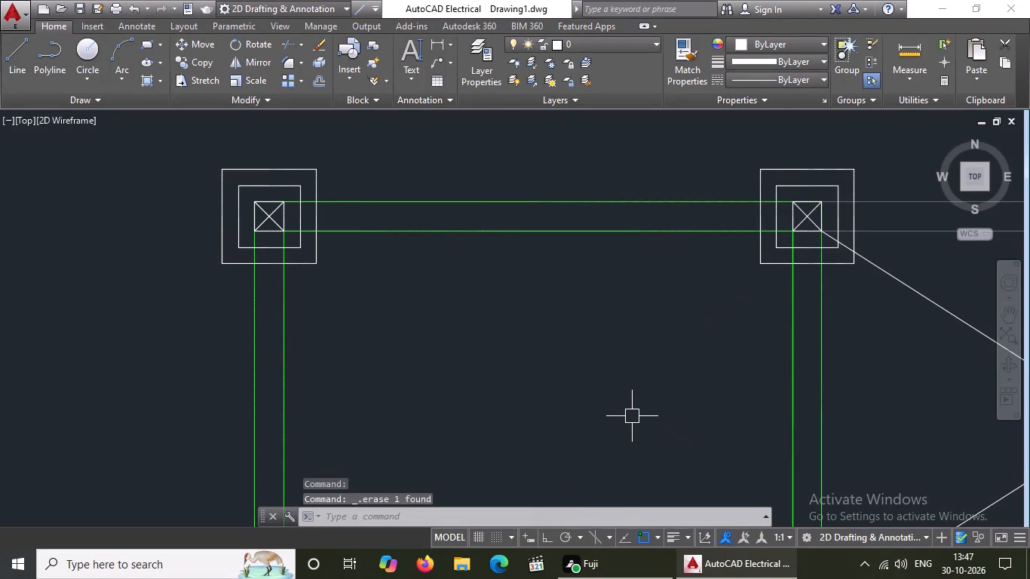
Erase the two diagonal lines crossing the middle bay of the layout's top row.
scroll(632, 416, down, 3)
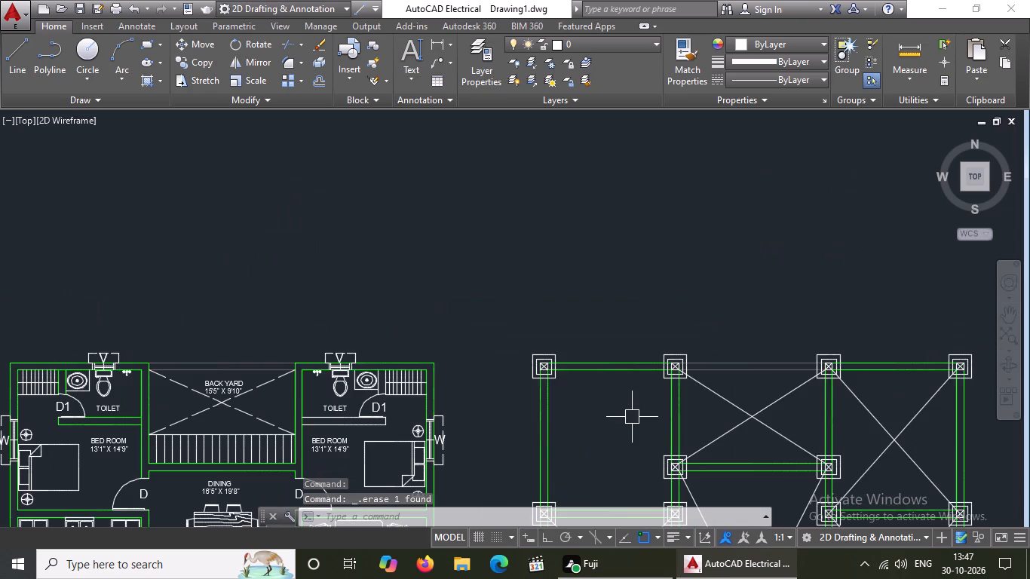
middle_drag(632, 417, 640, 372)
scroll(787, 360, up, 2)
click(741, 375)
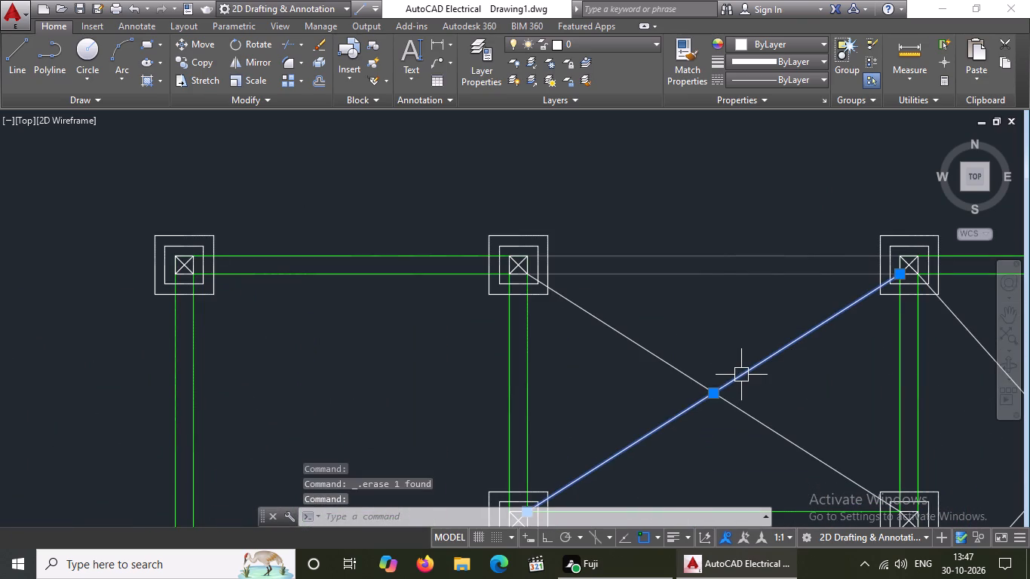
key(Delete)
click(729, 409)
key(Delete)
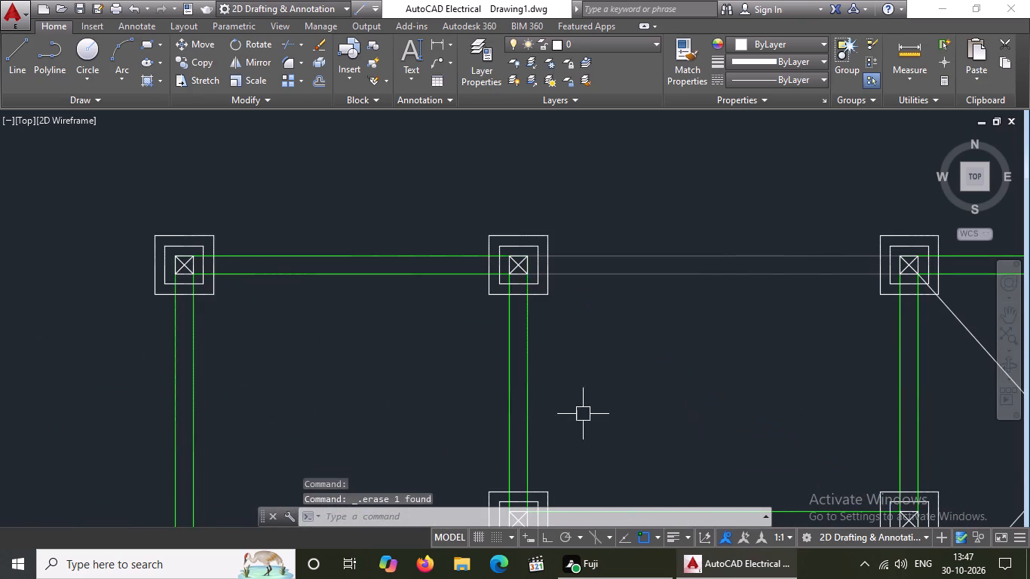
Erase the two diagonal lines crossing the top-right bay of the structural layout.
scroll(566, 413, down, 3)
click(679, 405)
key(Delete)
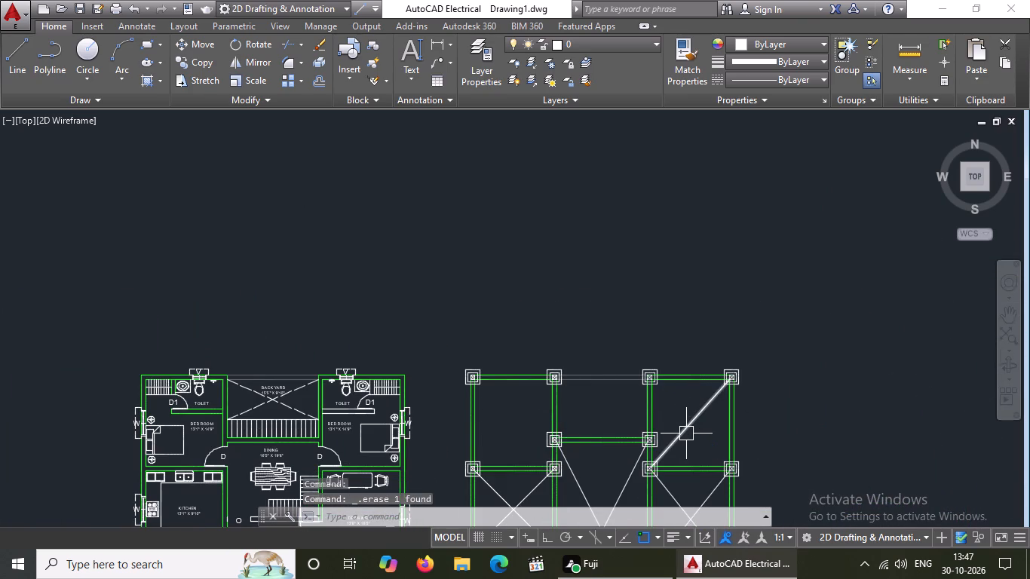
click(687, 433)
key(Delete)
Erase the four lines of the outer footing square around the structural layout's top-left column.
scroll(685, 398, down, 1)
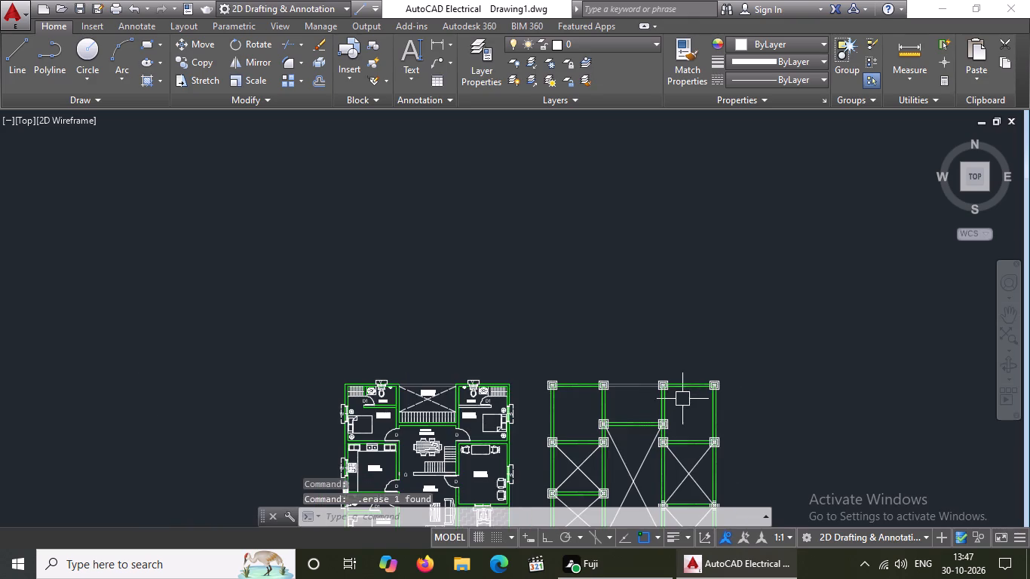
scroll(566, 411, up, 5)
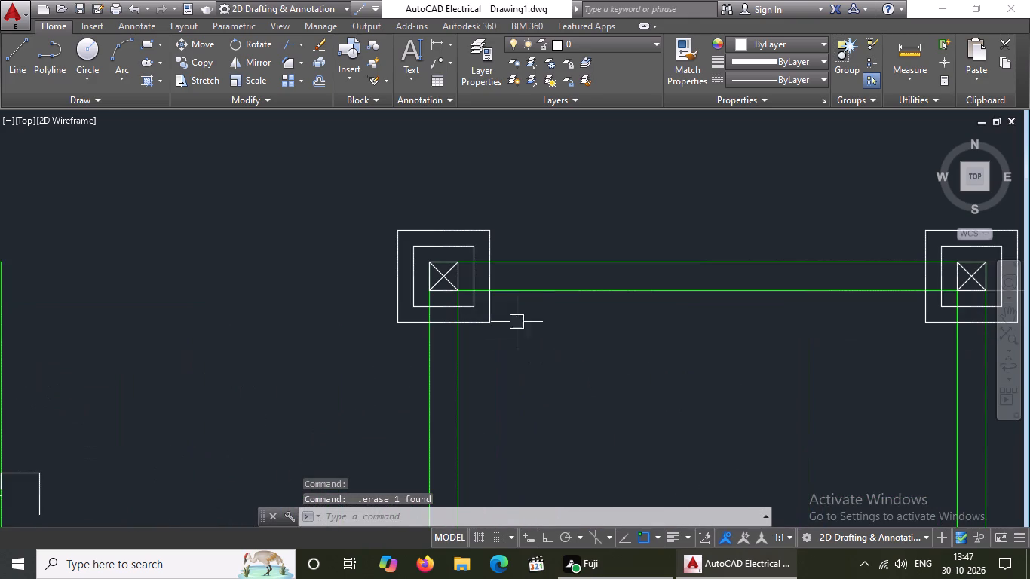
click(477, 329)
key(Delete)
click(492, 308)
key(Delete)
click(473, 230)
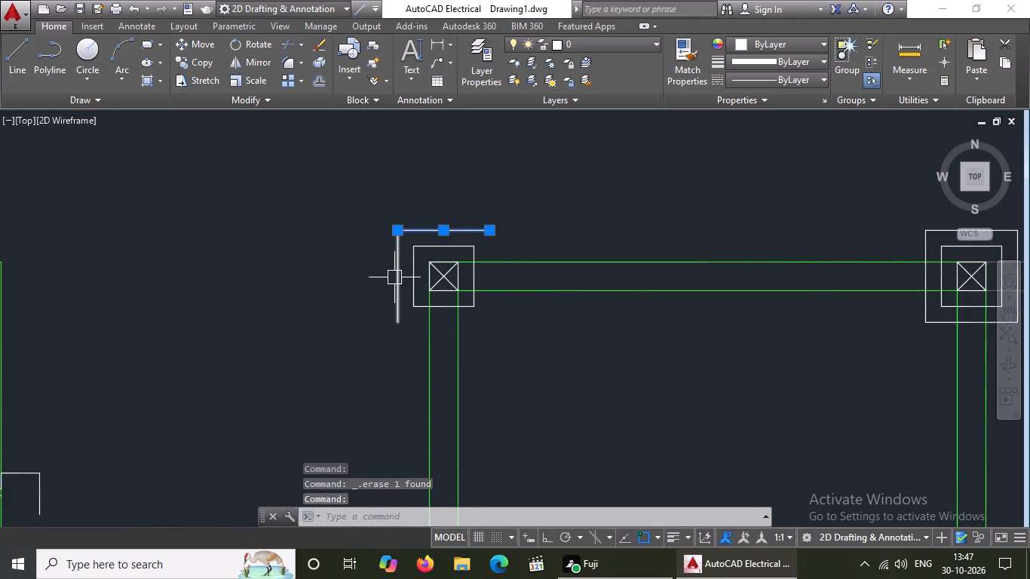
key(Delete)
click(392, 264)
key(Delete)
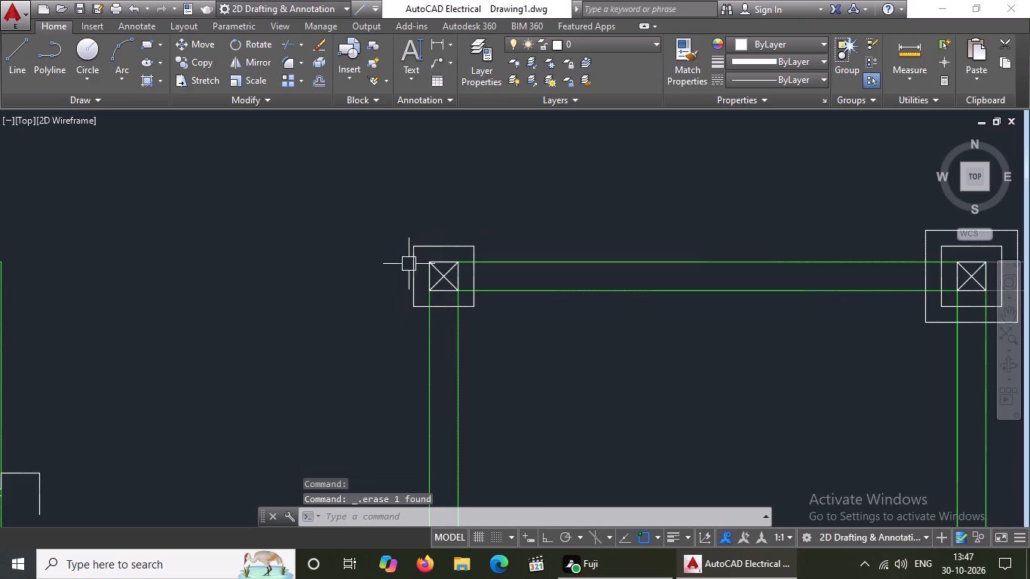
Erase the four lines of the inner footing square around the top-left column.
scroll(449, 304, up, 1)
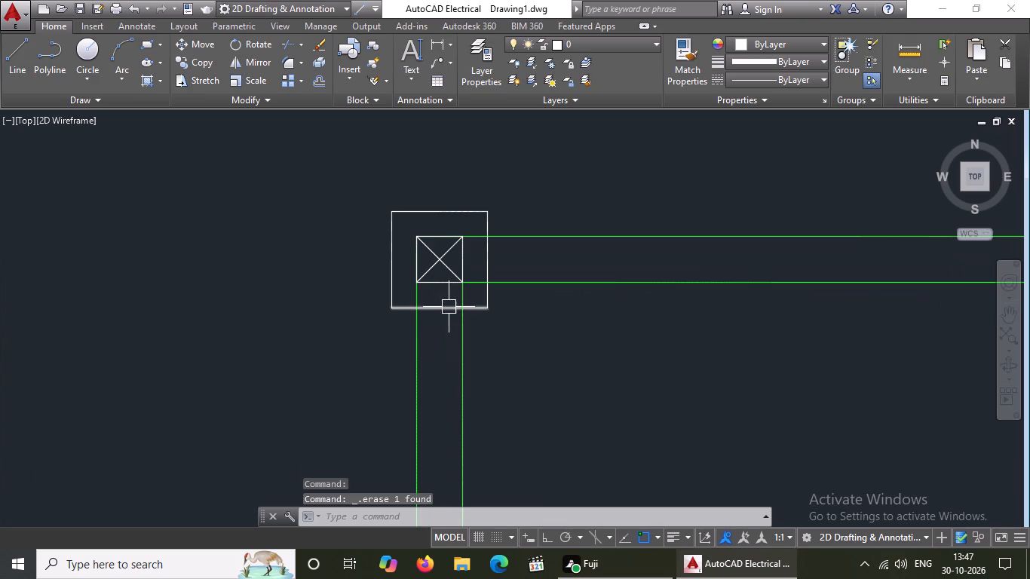
click(449, 307)
key(Delete)
click(492, 273)
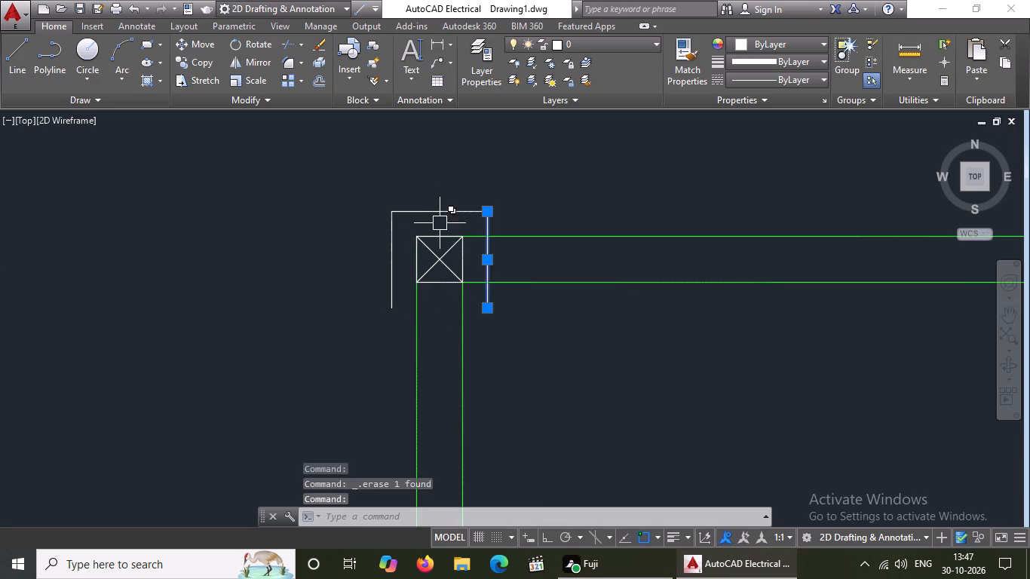
key(Delete)
click(431, 208)
key(Delete)
click(391, 255)
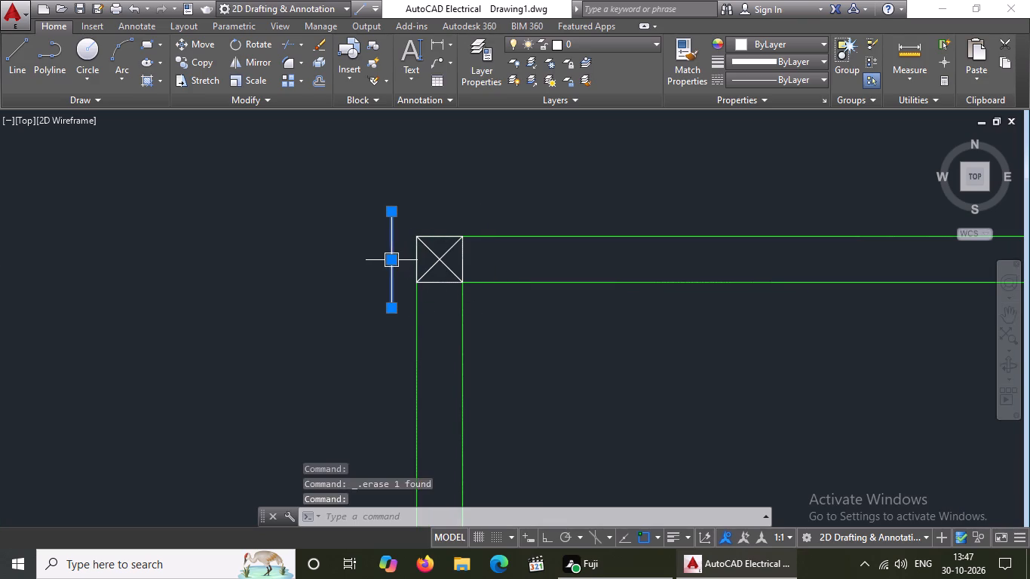
key(Delete)
Erase both crossing diagonals inside the top-left column square.
click(430, 252)
key(Delete)
click(431, 262)
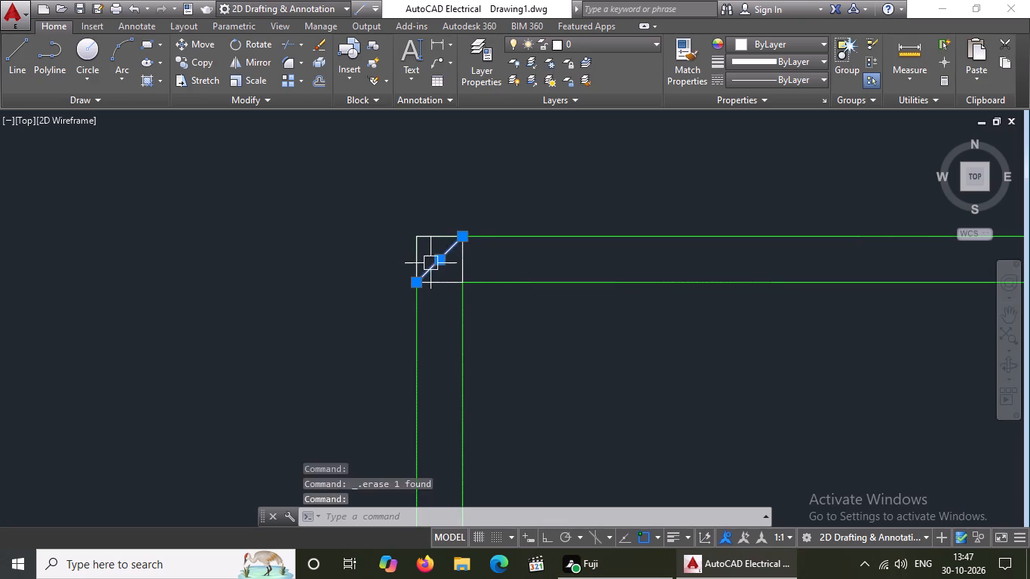
key(Delete)
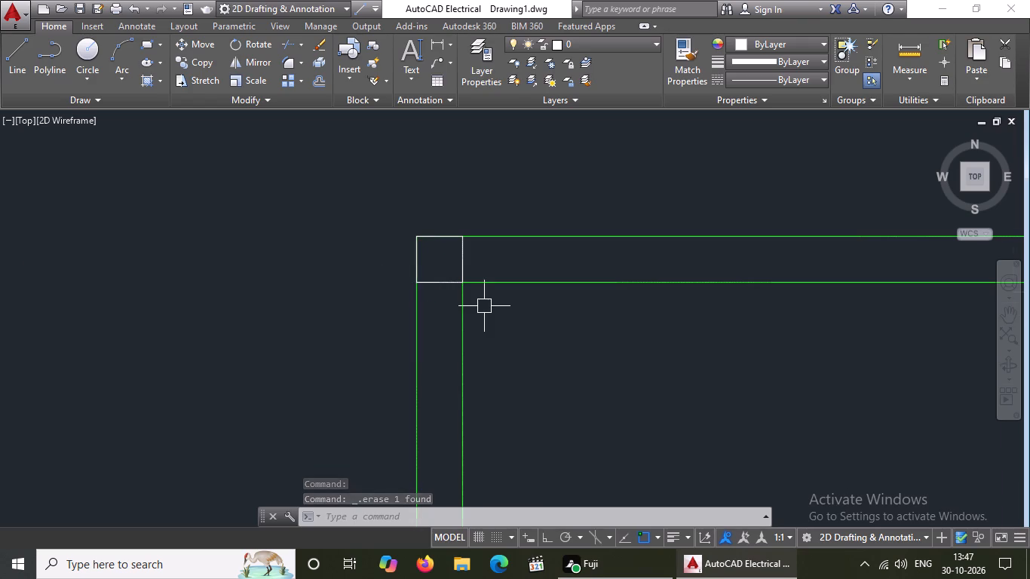
Erase both crossing diagonals inside the second column from the left in the top row.
scroll(484, 307, down, 3)
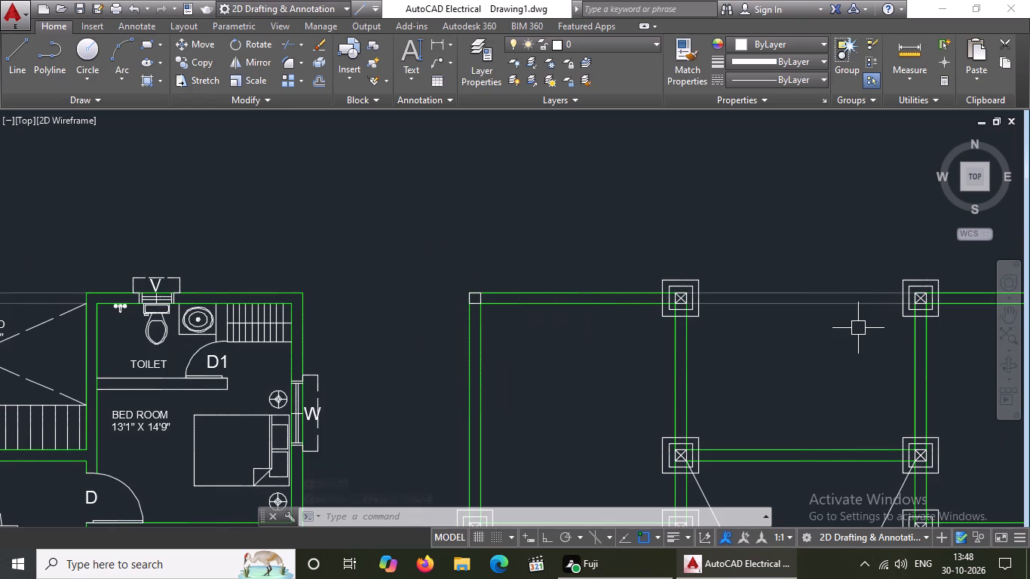
scroll(691, 282, up, 3)
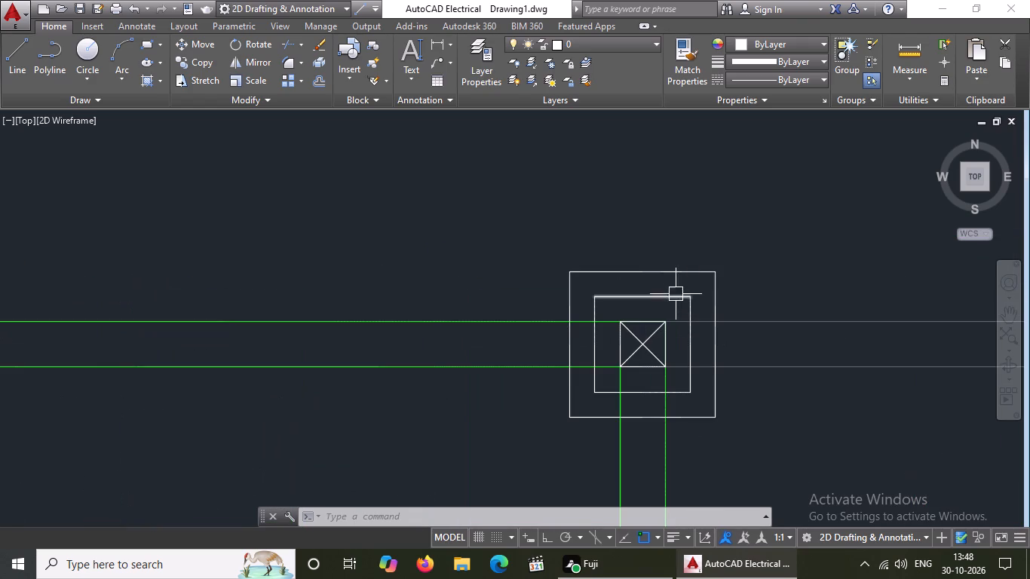
click(642, 342)
key(Delete)
click(642, 342)
key(Delete)
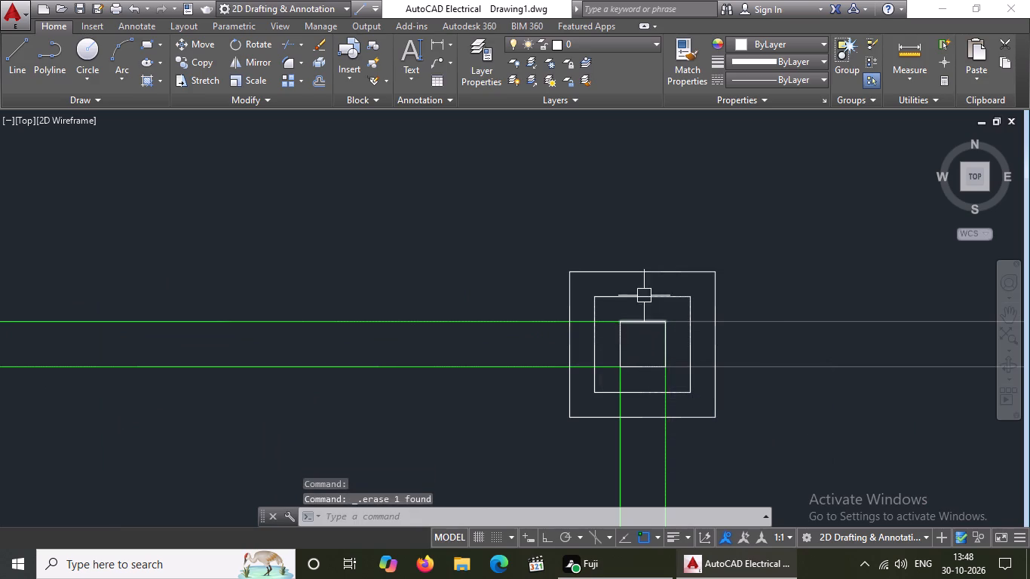
Erase the four lines of the inner footing square around the top row's second column.
click(644, 295)
key(Delete)
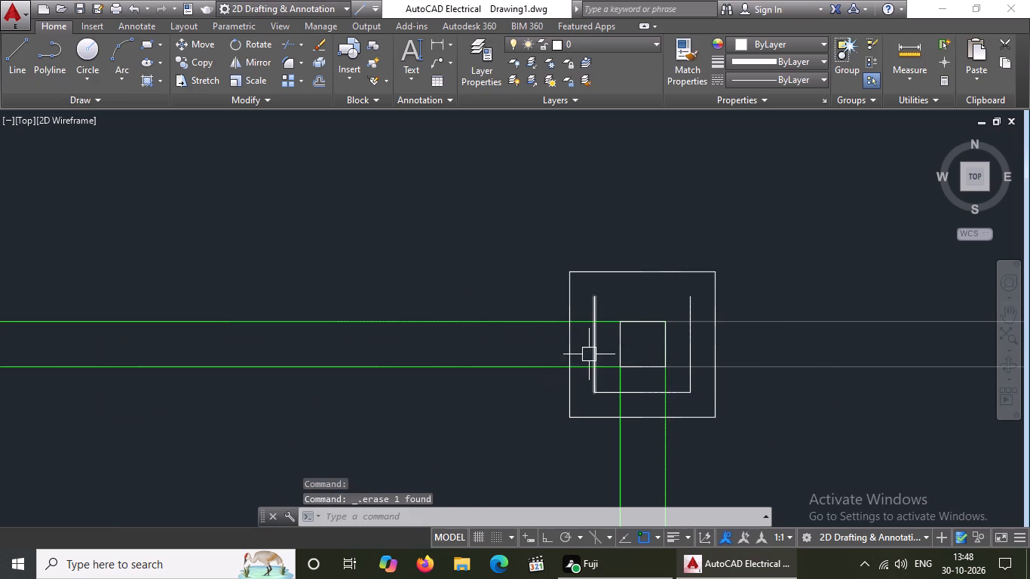
click(592, 345)
key(Delete)
click(639, 392)
key(Delete)
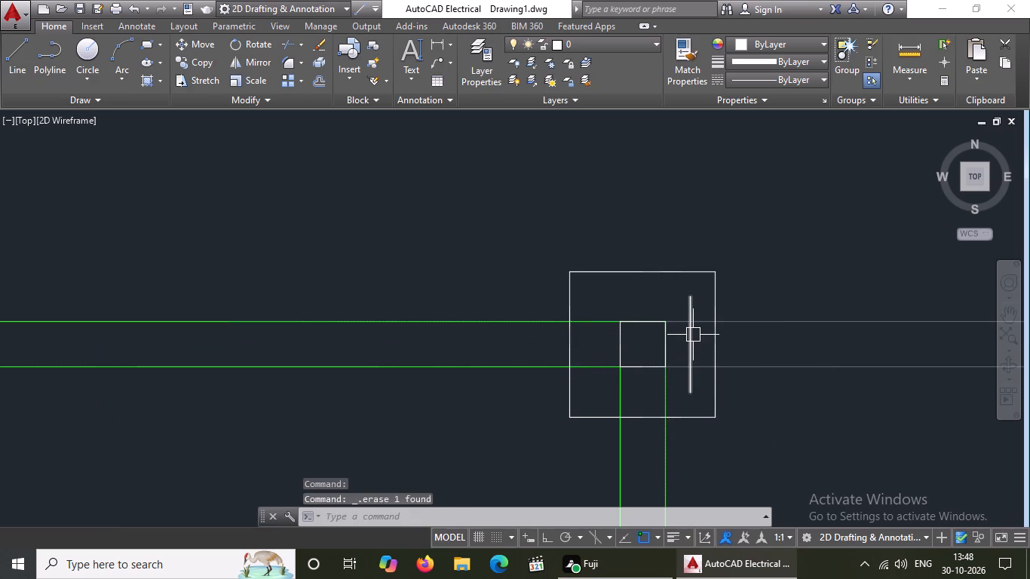
click(693, 335)
key(Delete)
Erase the four lines of the outer footing square around the top row's second column.
click(686, 418)
key(Delete)
click(713, 381)
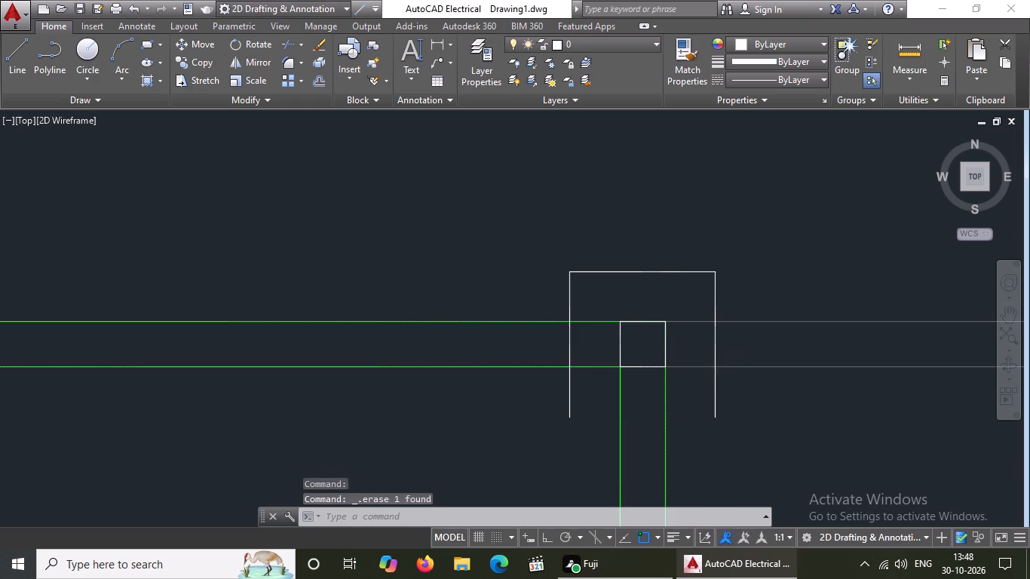
key(Delete)
click(665, 265)
click(664, 280)
key(Delete)
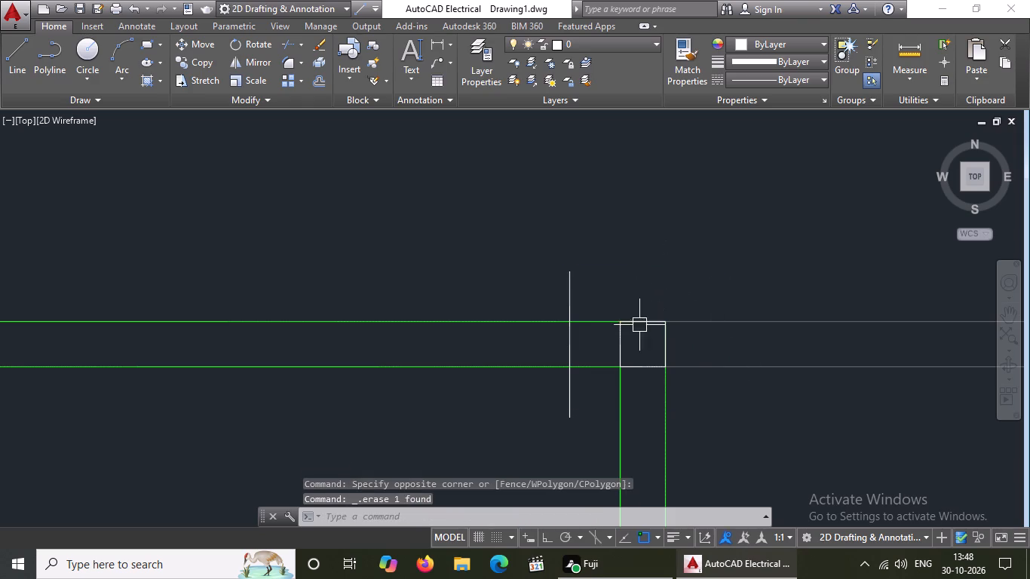
click(571, 330)
key(Delete)
Erase the bottom and right sides of both footing squares around the third column in the top row.
scroll(548, 356, down, 2)
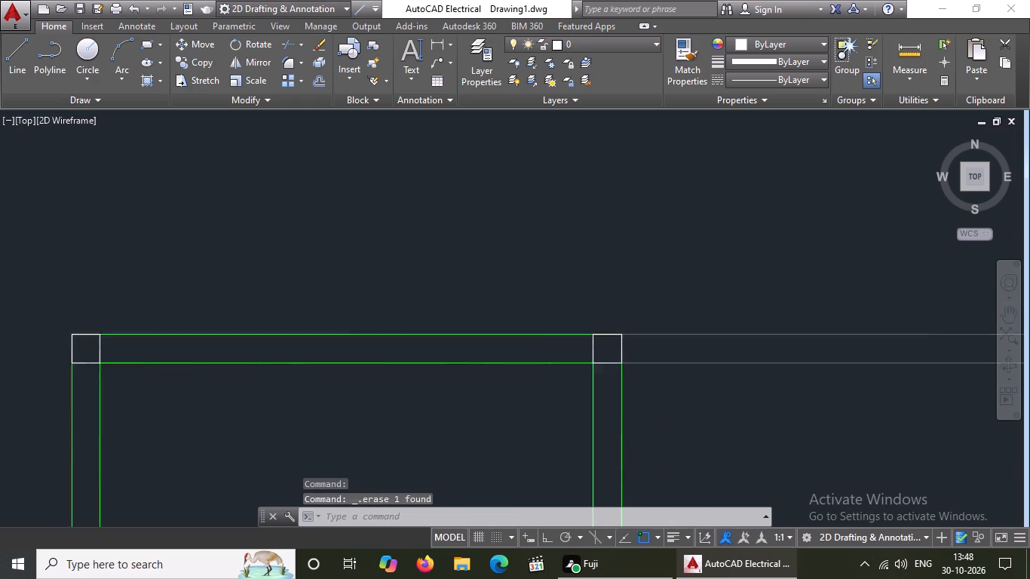
scroll(547, 356, down, 2)
scroll(661, 362, up, 2)
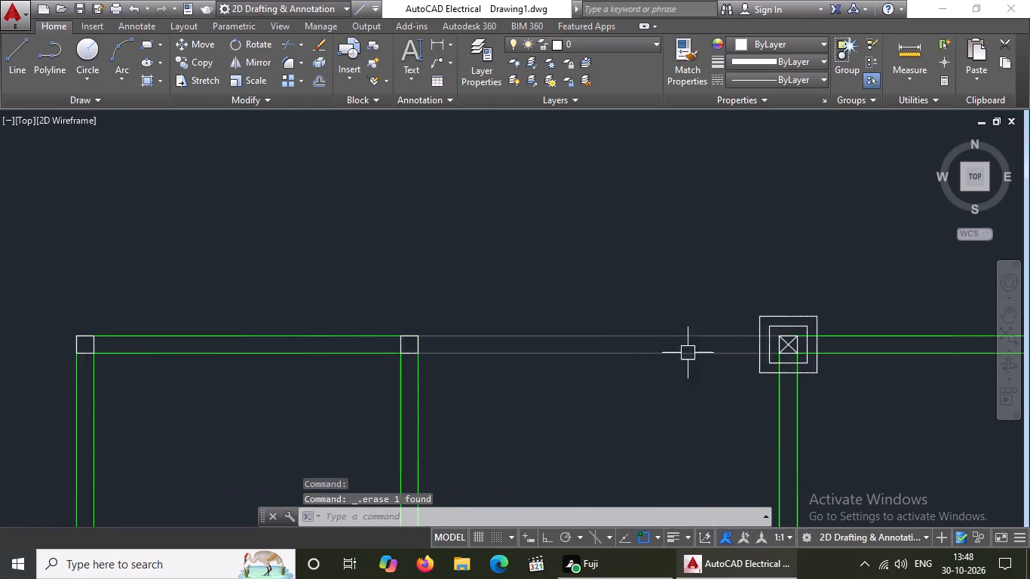
scroll(860, 354, up, 2)
click(729, 401)
key(Delete)
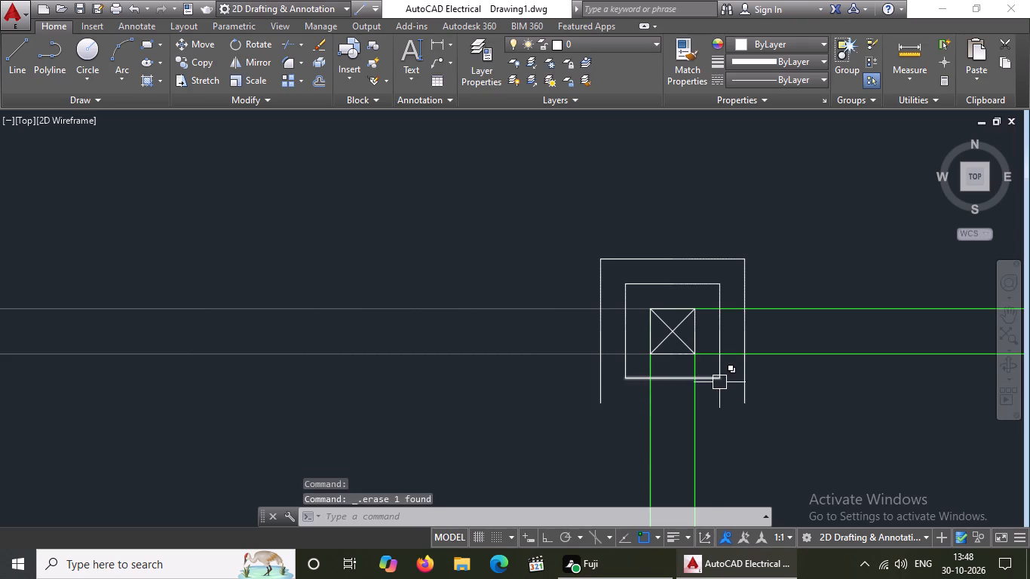
click(716, 378)
key(Delete)
key(Delete)
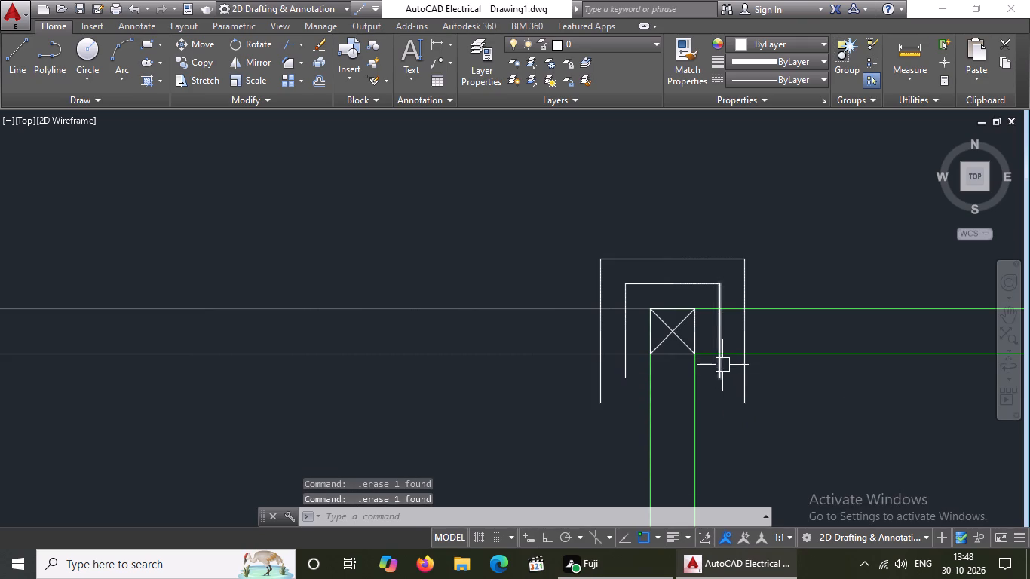
click(722, 367)
key(Delete)
click(755, 383)
click(740, 391)
key(Delete)
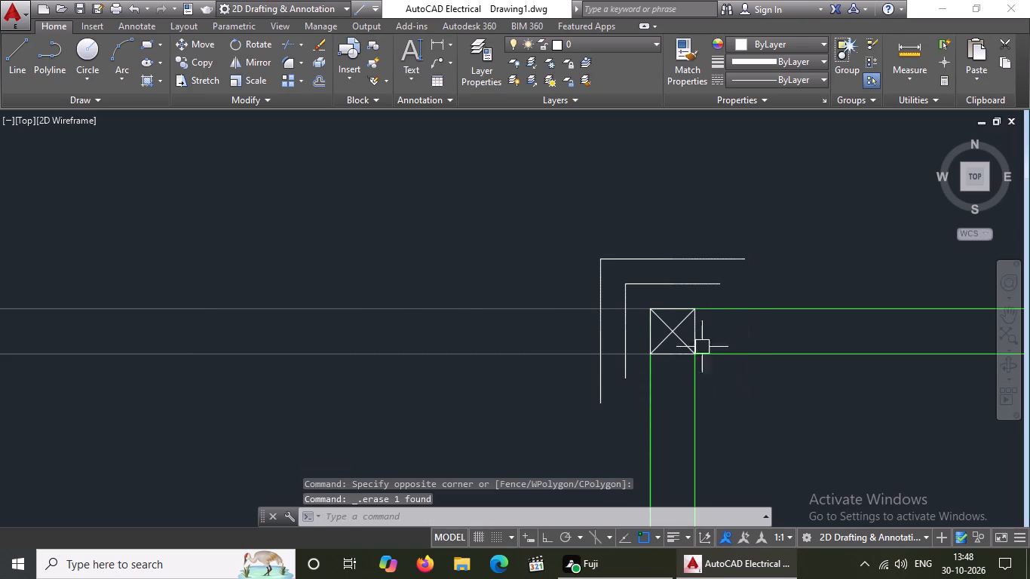
Erase the remaining top and left sides of both footing squares around the top row's third column.
click(682, 288)
key(Delete)
click(697, 257)
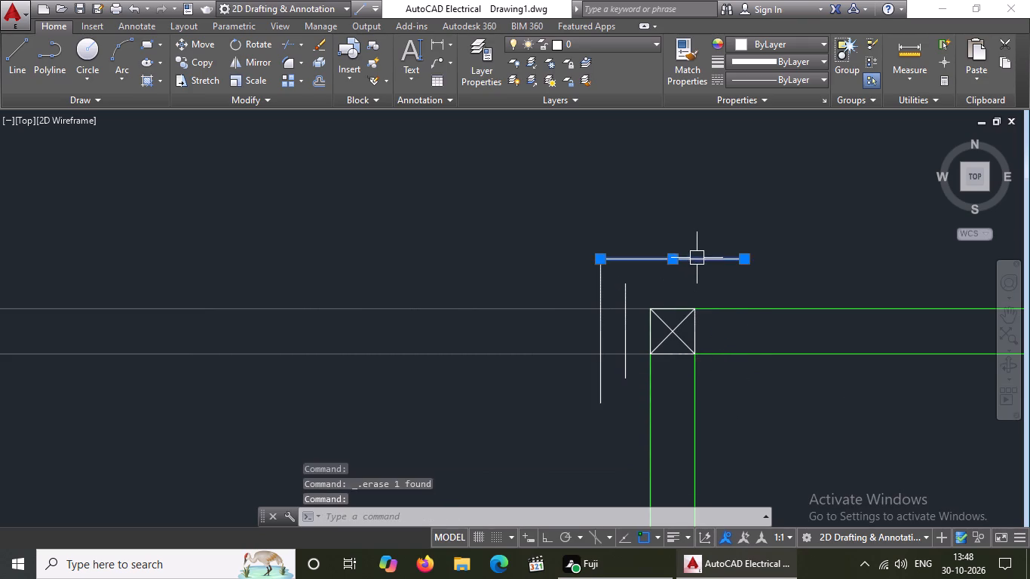
key(Delete)
click(628, 326)
key(Delete)
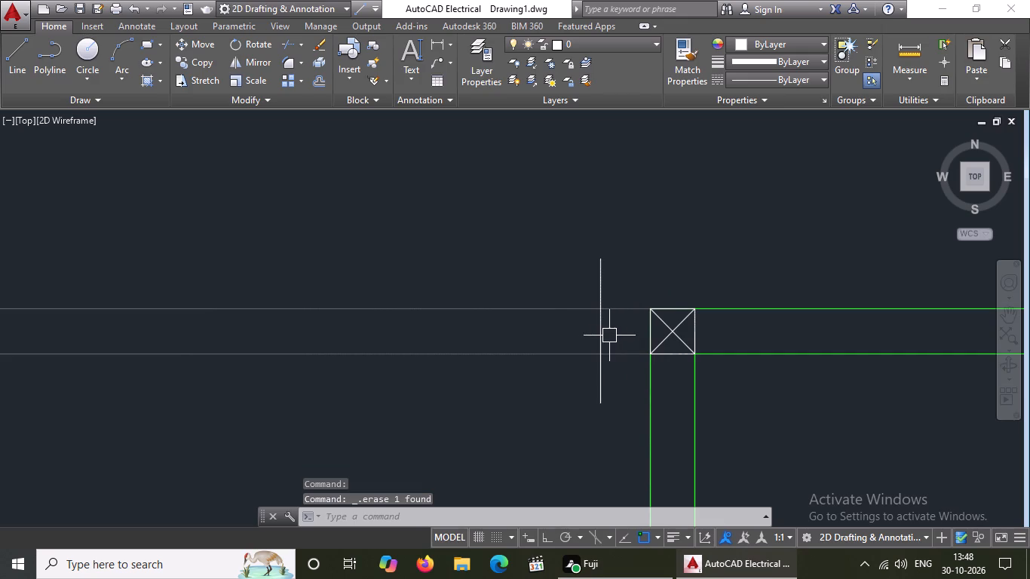
click(605, 337)
key(Delete)
Erase both diagonals of the cross inside the top row's third column.
scroll(577, 350, down, 3)
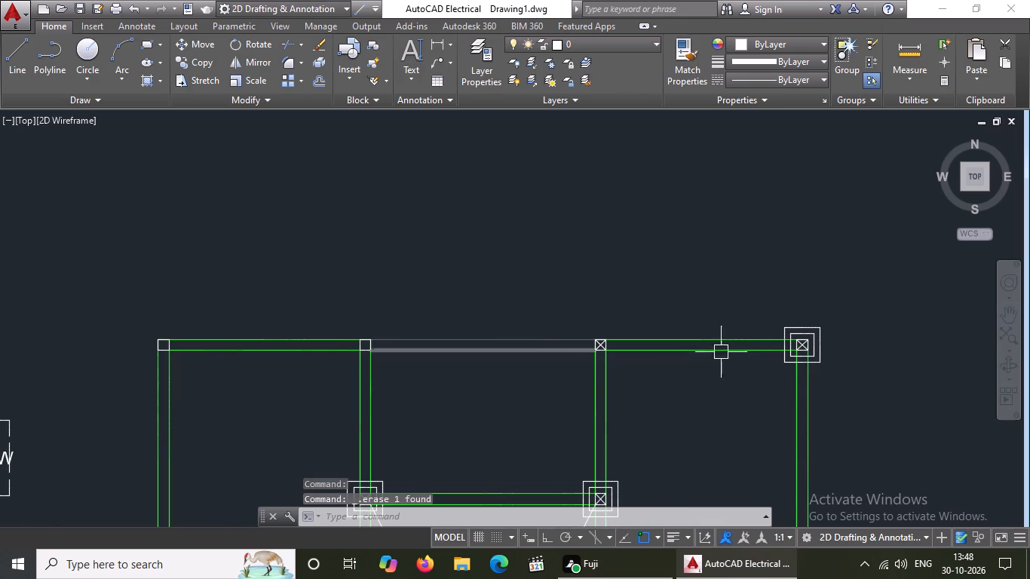
scroll(569, 354, up, 2)
scroll(669, 339, up, 3)
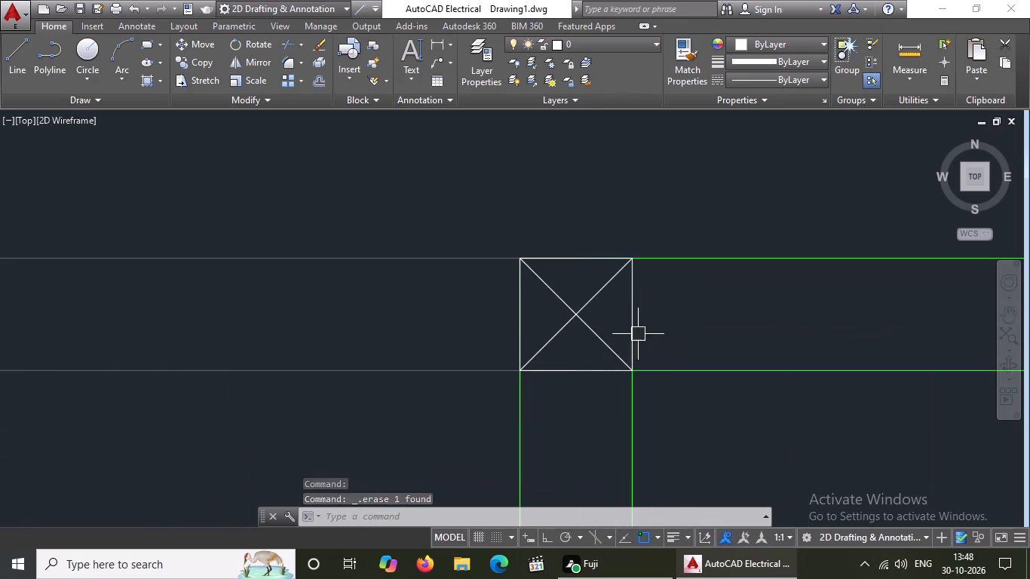
click(618, 340)
click(611, 347)
click(608, 348)
key(Delete)
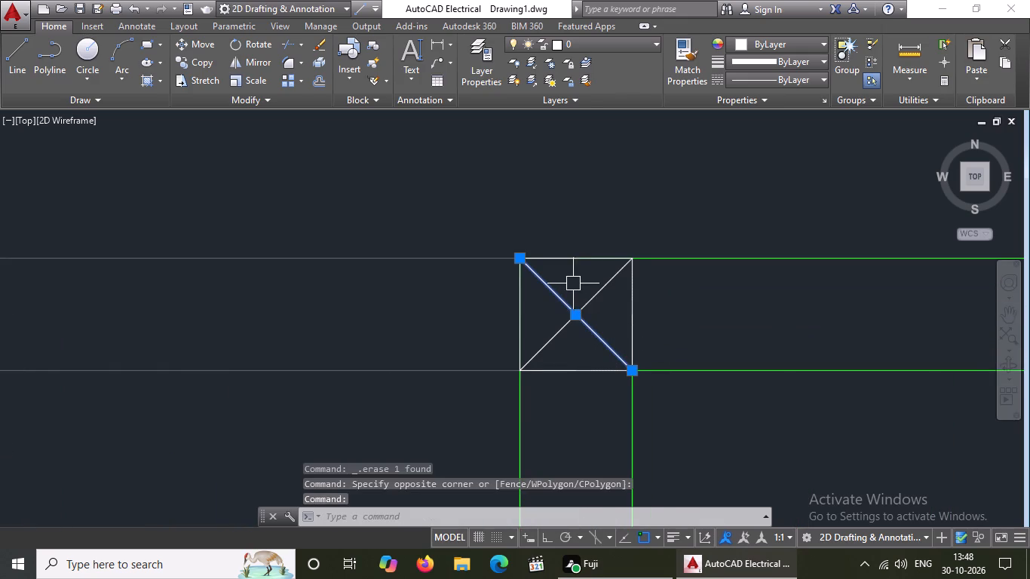
click(579, 302)
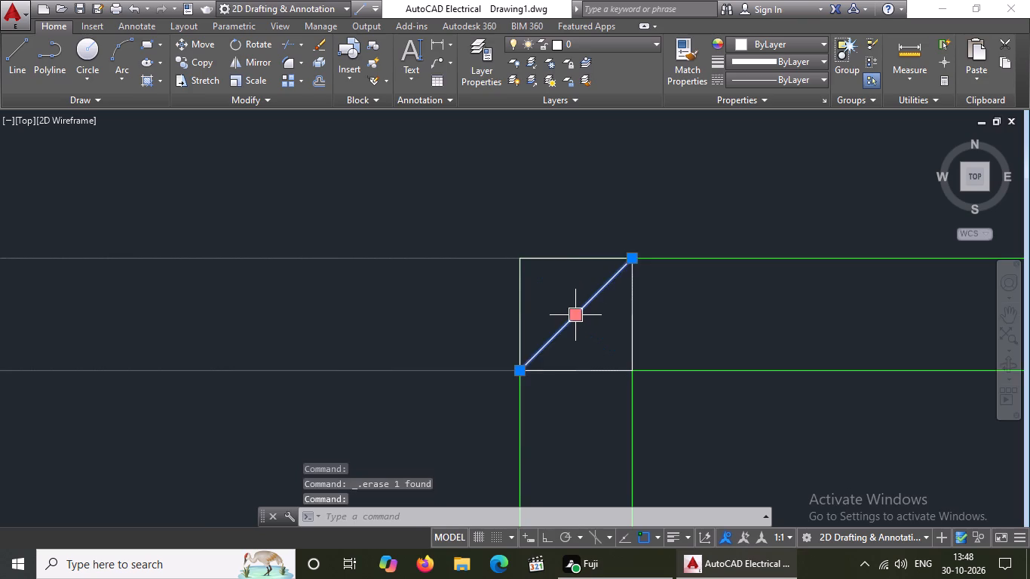
key(Delete)
Erase both diagonals of the cross inside the top row's fourth column, at the layout's upper-right corner.
scroll(564, 309, down, 4)
scroll(890, 321, up, 1)
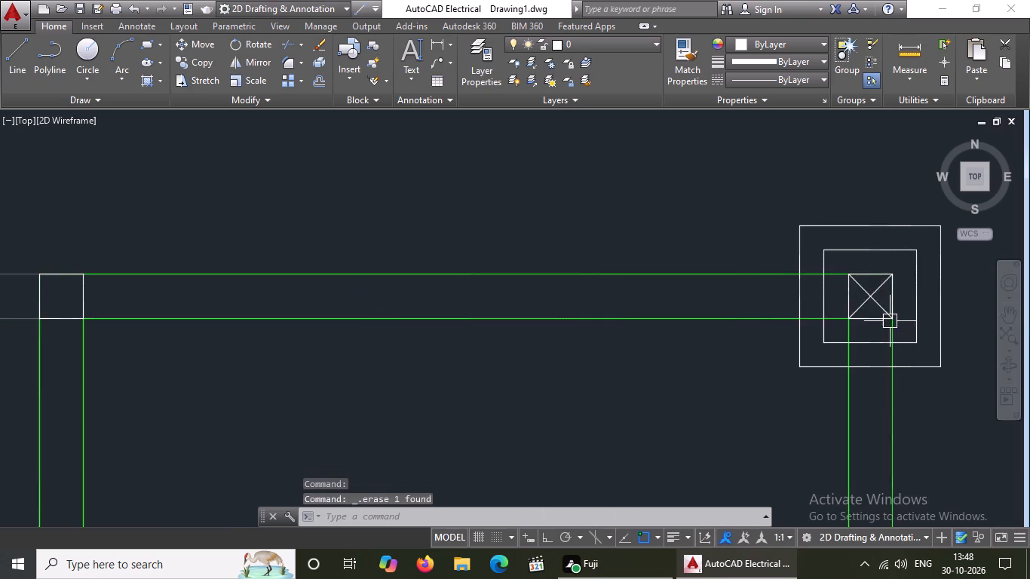
scroll(890, 321, up, 2)
click(860, 296)
key(Delete)
click(856, 285)
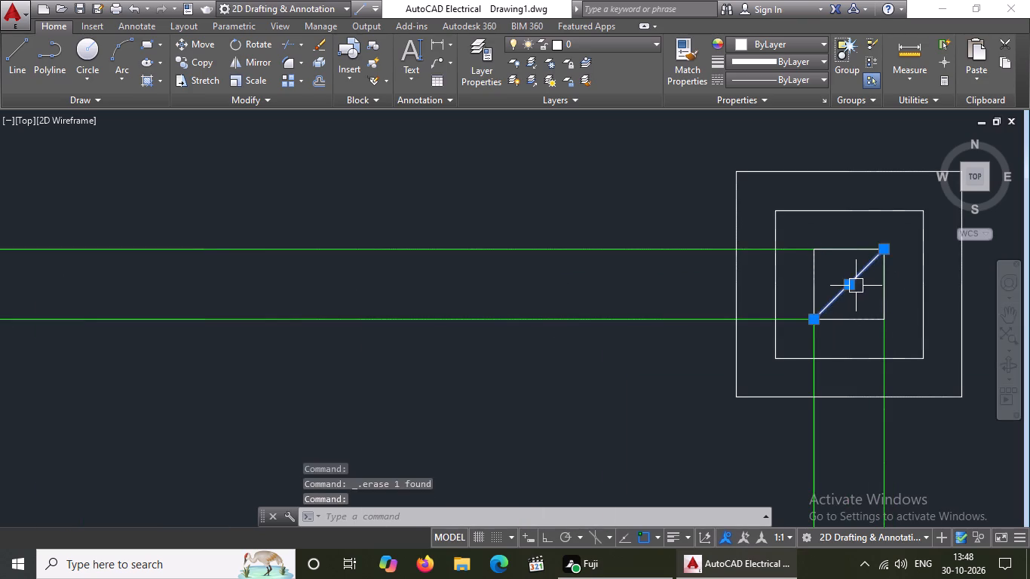
key(Delete)
Erase the bottom and left sides of both footing squares around the top row's fourth column.
click(840, 355)
key(Delete)
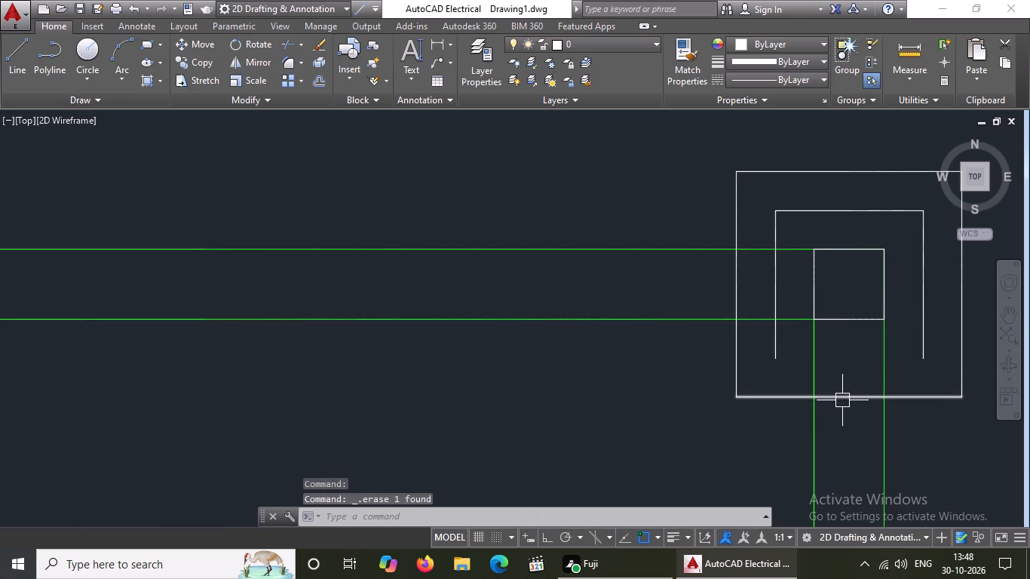
click(842, 402)
key(Delete)
click(774, 354)
key(Delete)
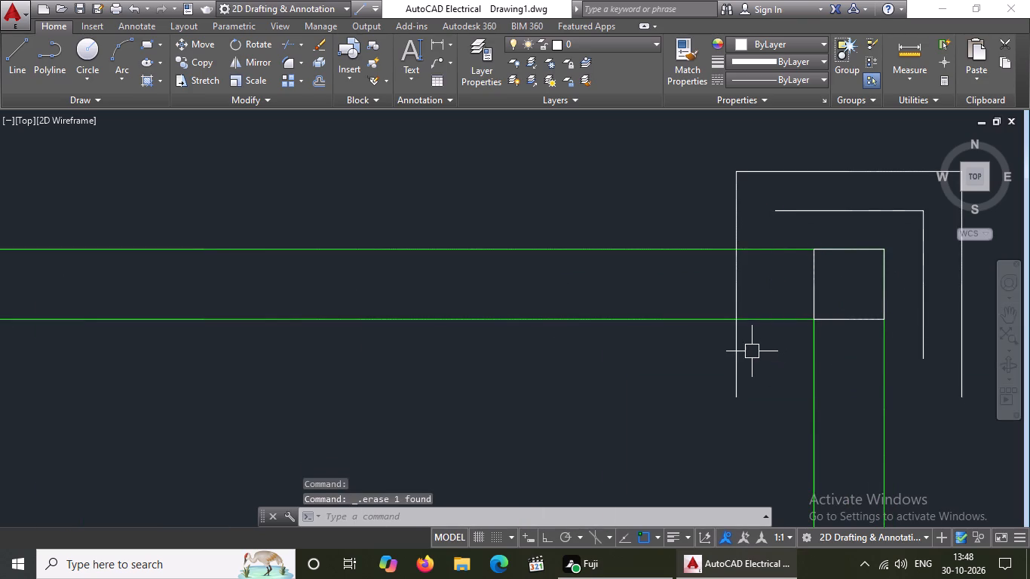
click(741, 366)
key(Delete)
Erase the remaining top and right sides of both footing squares around the top row's fourth column.
click(837, 209)
key(Delete)
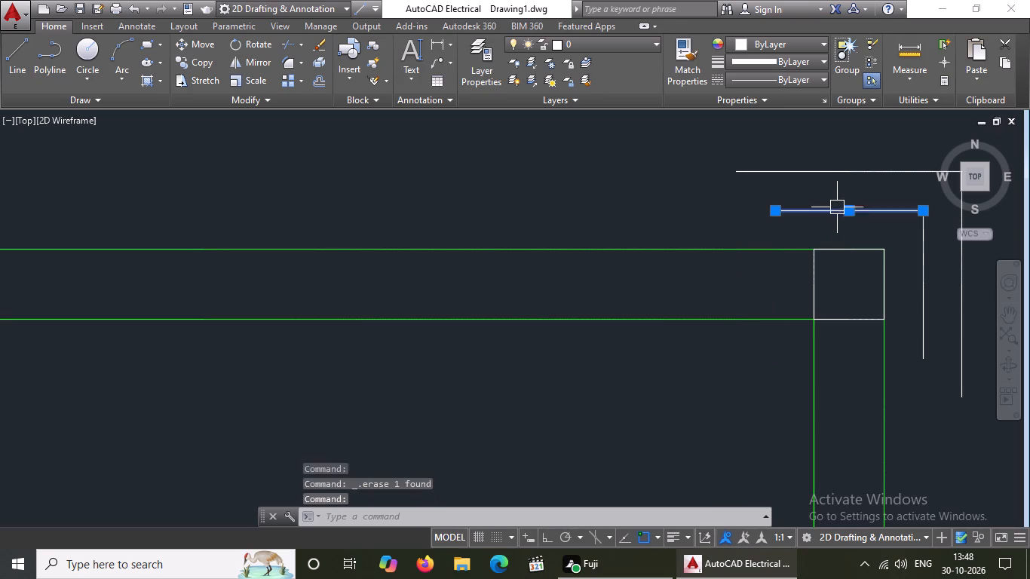
click(838, 174)
key(Delete)
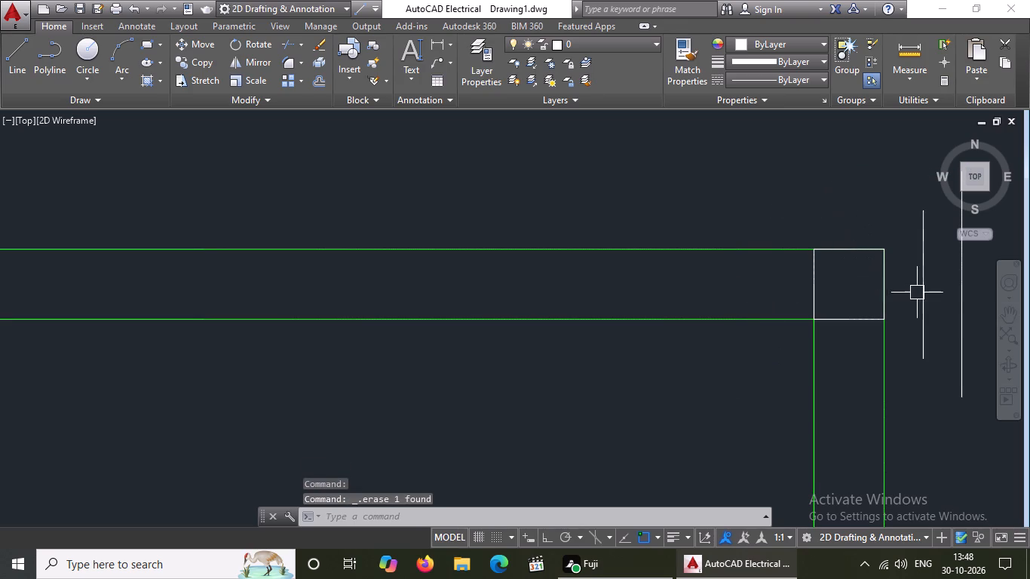
click(918, 292)
key(Delete)
click(953, 302)
click(963, 311)
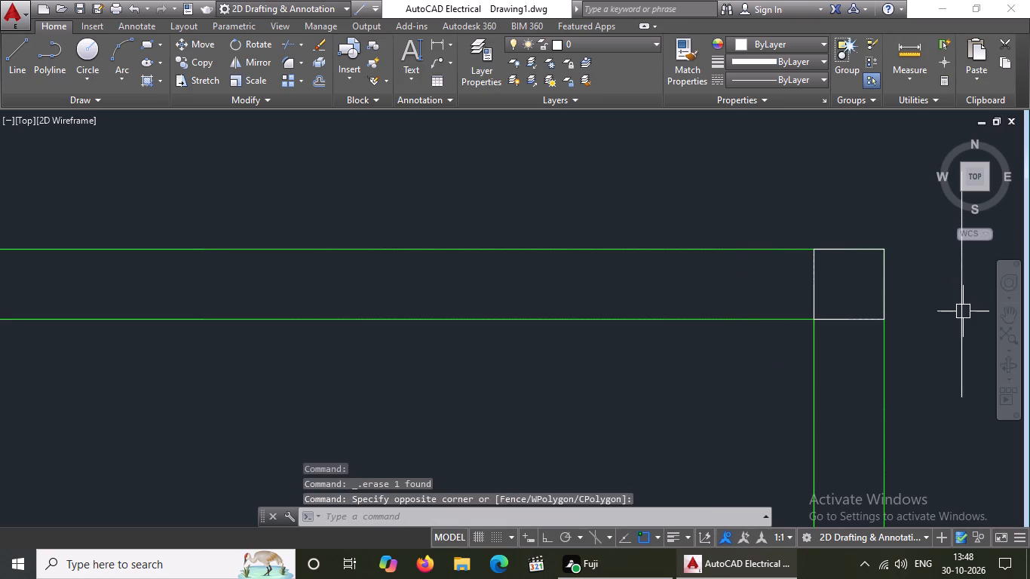
click(963, 317)
key(Delete)
Erase both cross diagonals inside the second-row column at the left end of the central bay's upper beam.
scroll(593, 90, down, 4)
scroll(621, 216, down, 5)
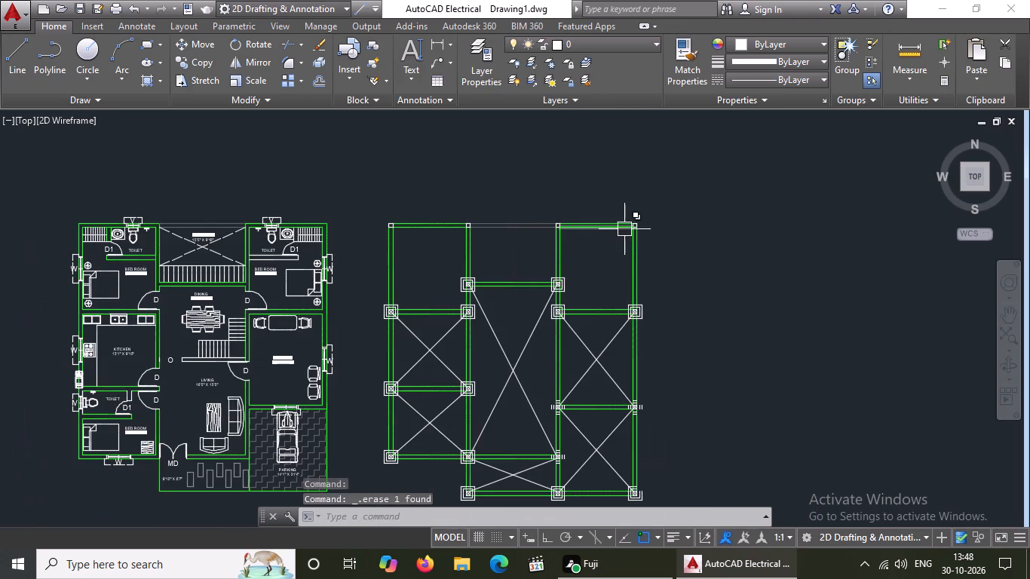
scroll(454, 286, up, 6)
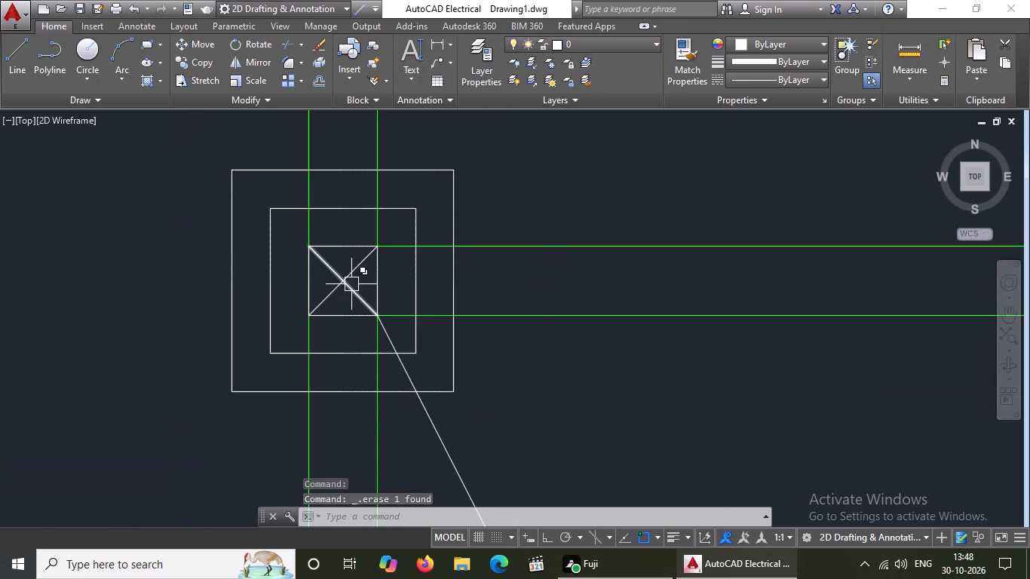
click(353, 283)
key(Delete)
click(347, 277)
key(Delete)
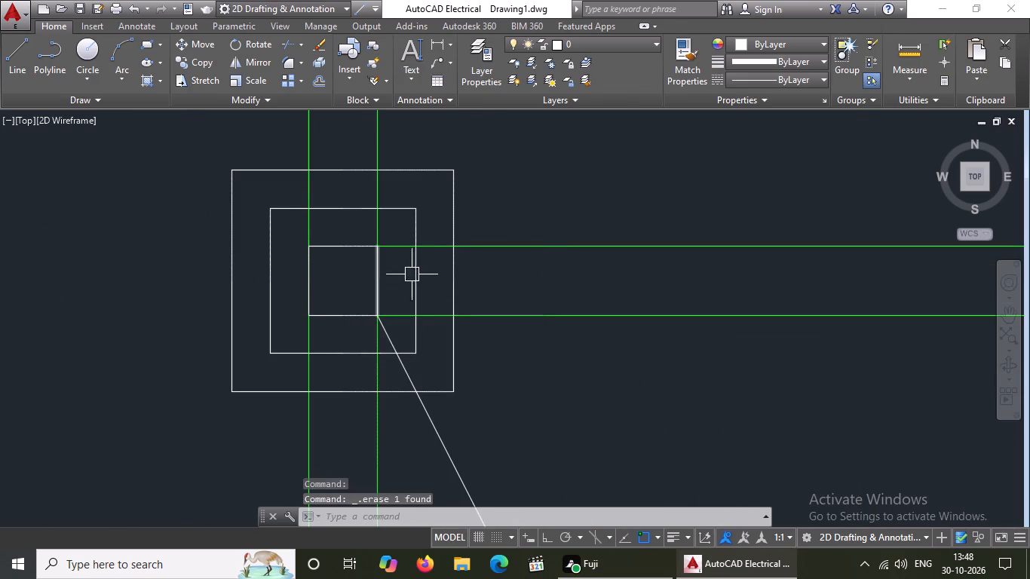
Erase the right and top sides of both footing squares around the central bay's upper-left column.
click(420, 275)
key(Delete)
click(452, 282)
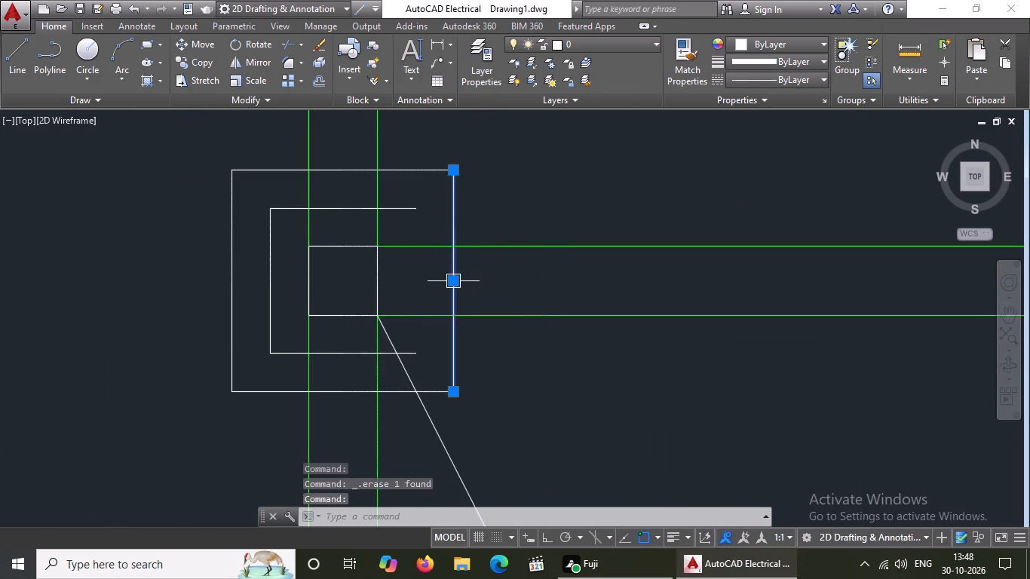
key(Delete)
click(317, 209)
key(Delete)
click(352, 167)
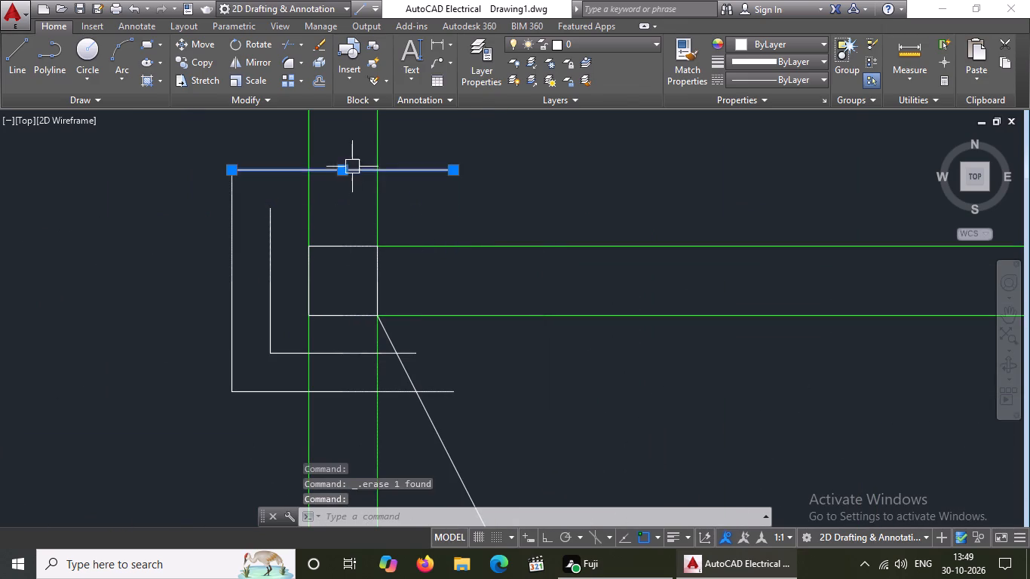
key(Delete)
Erase the remaining left and bottom sides of both footing squares around the central bay's upper-left column.
click(263, 271)
key(Delete)
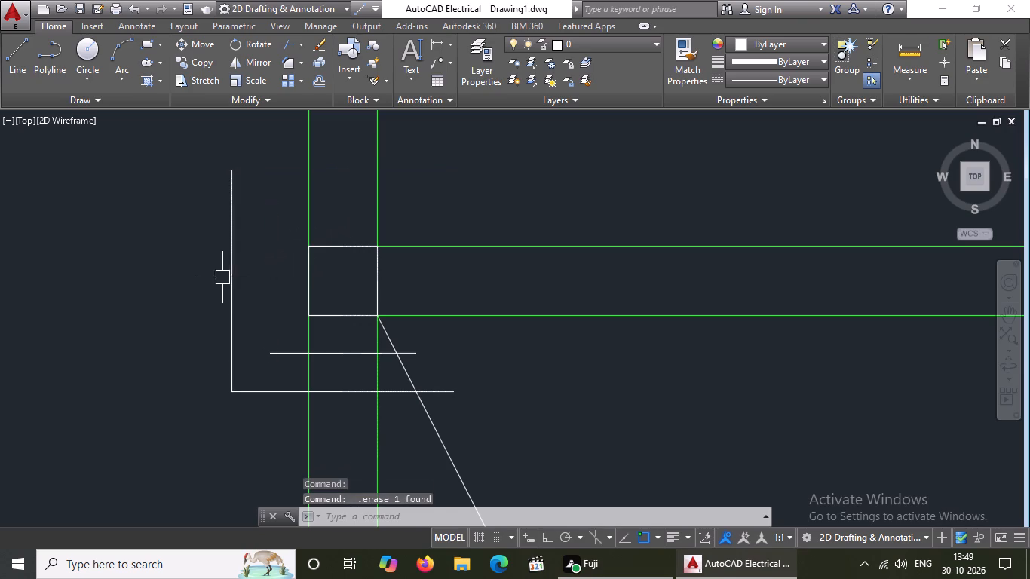
click(222, 277)
click(237, 272)
click(232, 278)
key(Delete)
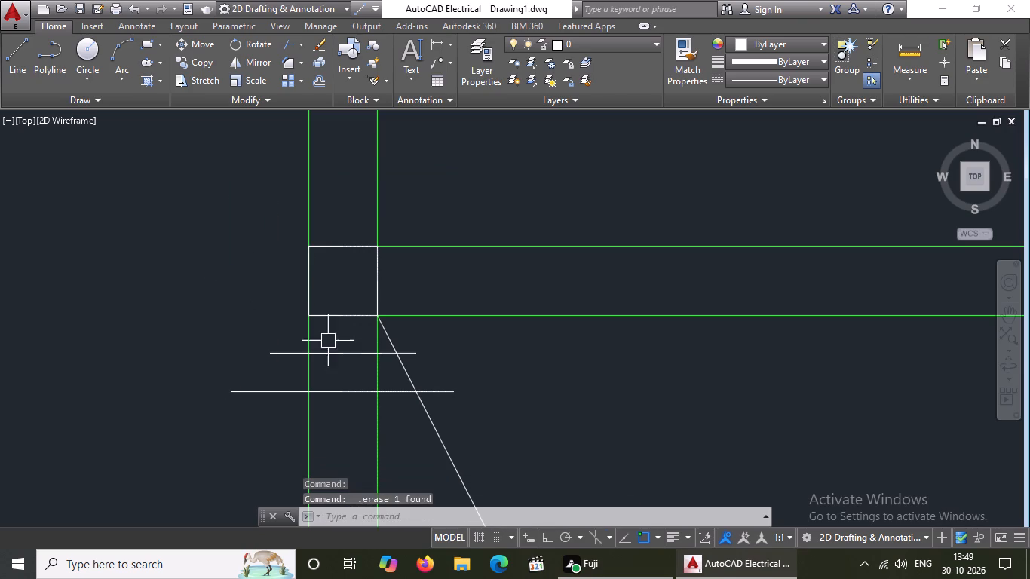
click(341, 351)
key(Delete)
click(353, 386)
key(Delete)
Erase the two long diagonals crossing the large central bay.
click(406, 365)
key(Delete)
scroll(431, 324, down, 5)
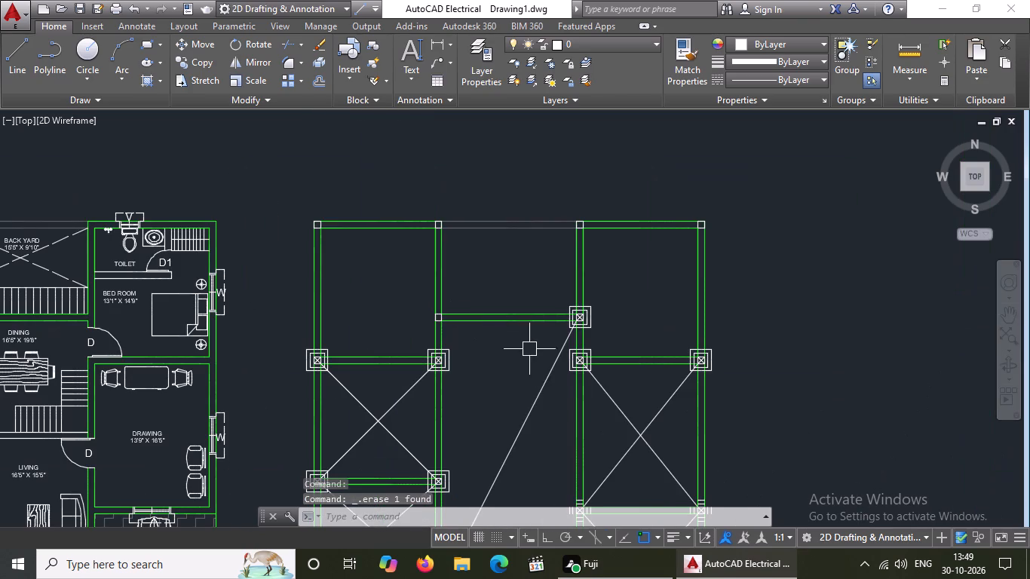
click(537, 397)
key(Delete)
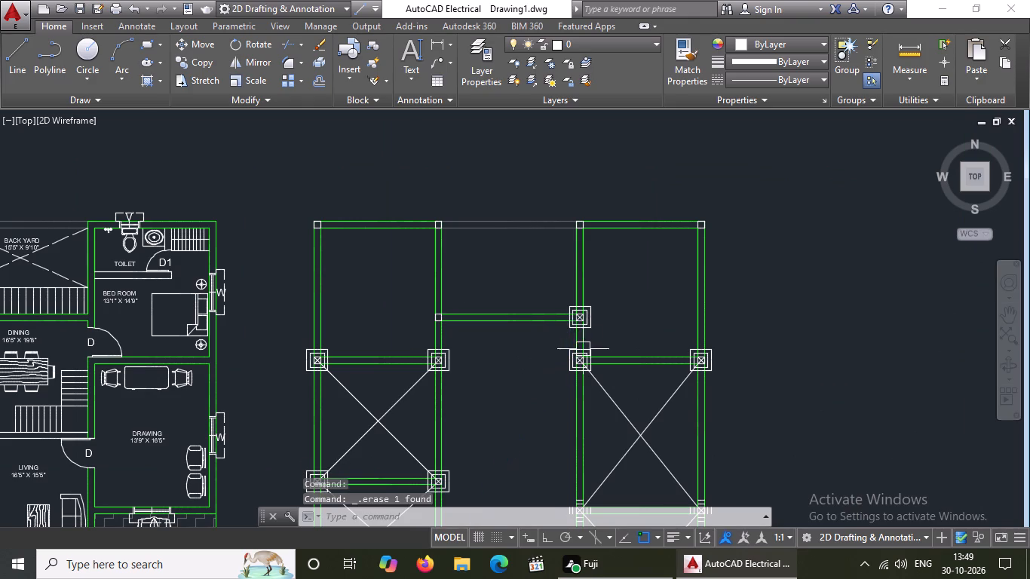
Erase both cross diagonals inside the column at the right end of the central bay's upper beam.
scroll(587, 347, up, 2)
scroll(568, 274, up, 3)
click(559, 277)
key(Delete)
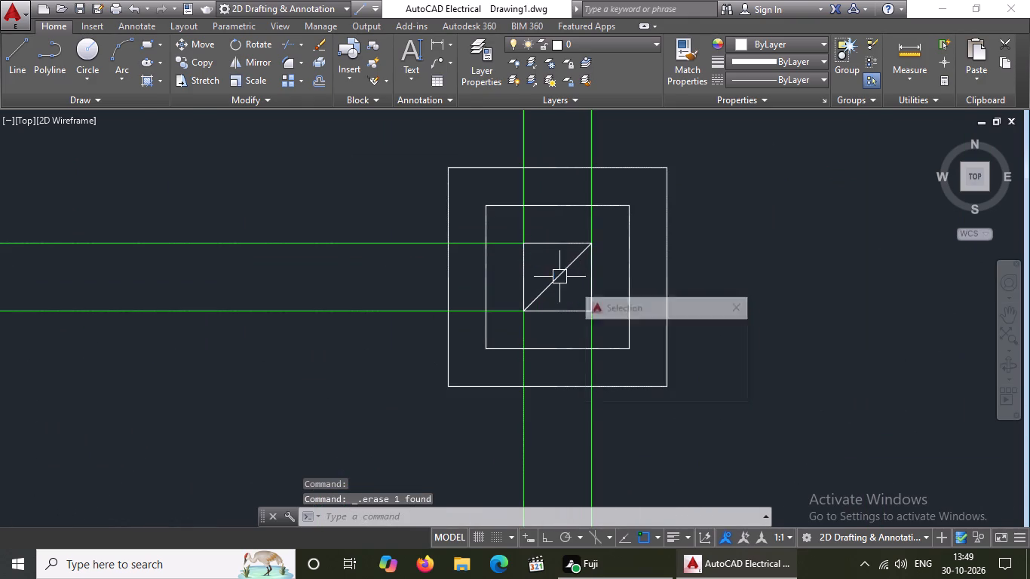
click(565, 269)
key(Delete)
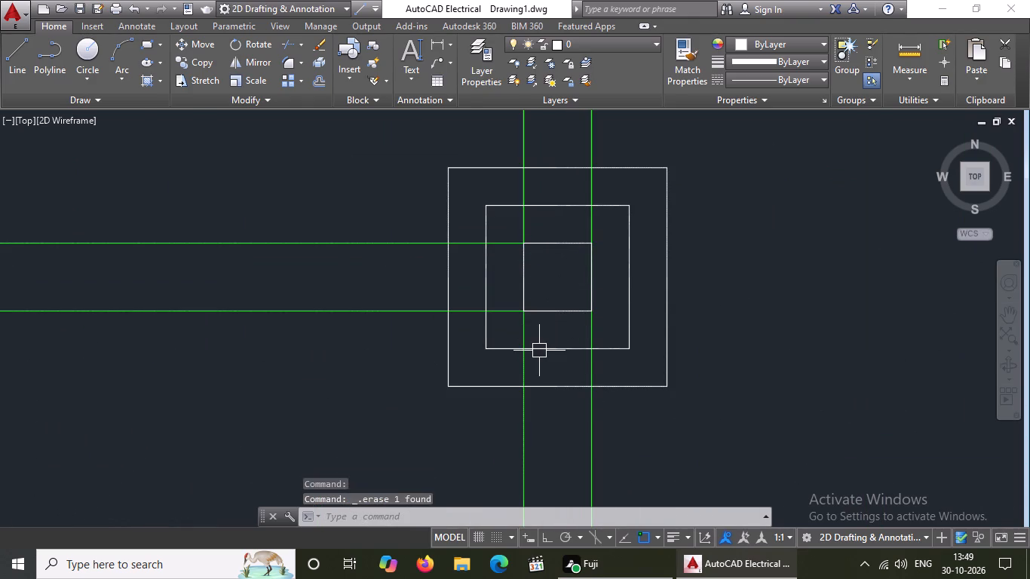
Erase the bottom and left sides of both footing squares around the central bay's upper-right column.
click(538, 351)
key(Delete)
click(556, 388)
key(Delete)
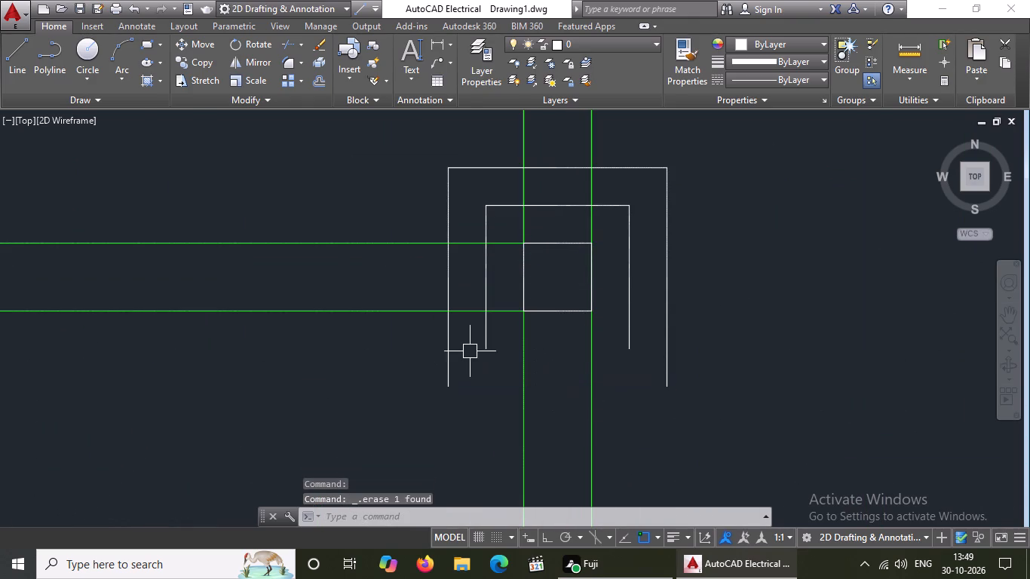
click(487, 339)
key(Delete)
click(452, 352)
key(Delete)
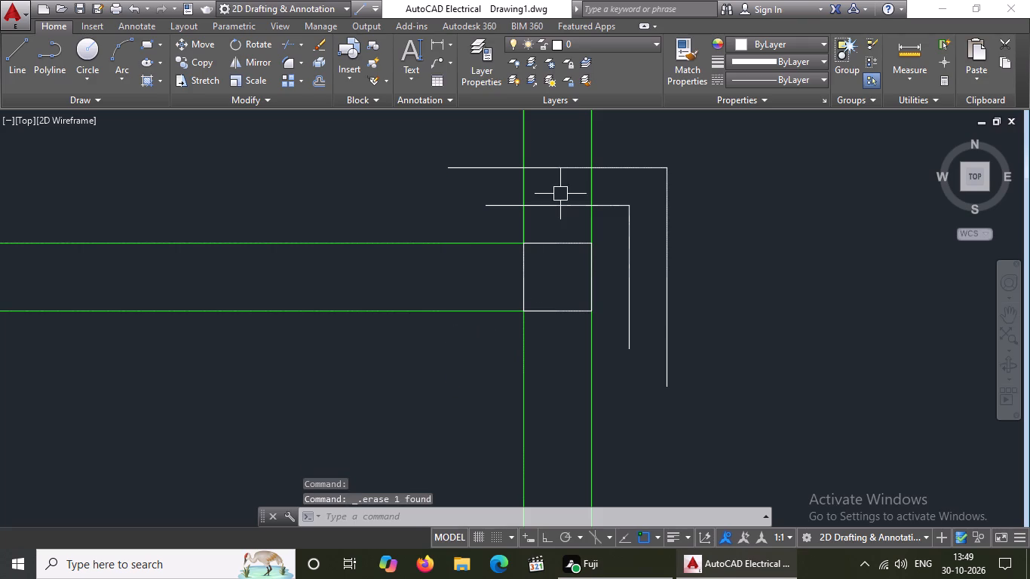
Erase the remaining top and right sides of both footing squares around the central bay's upper-right column.
click(554, 210)
key(Delete)
click(575, 172)
key(Delete)
click(626, 244)
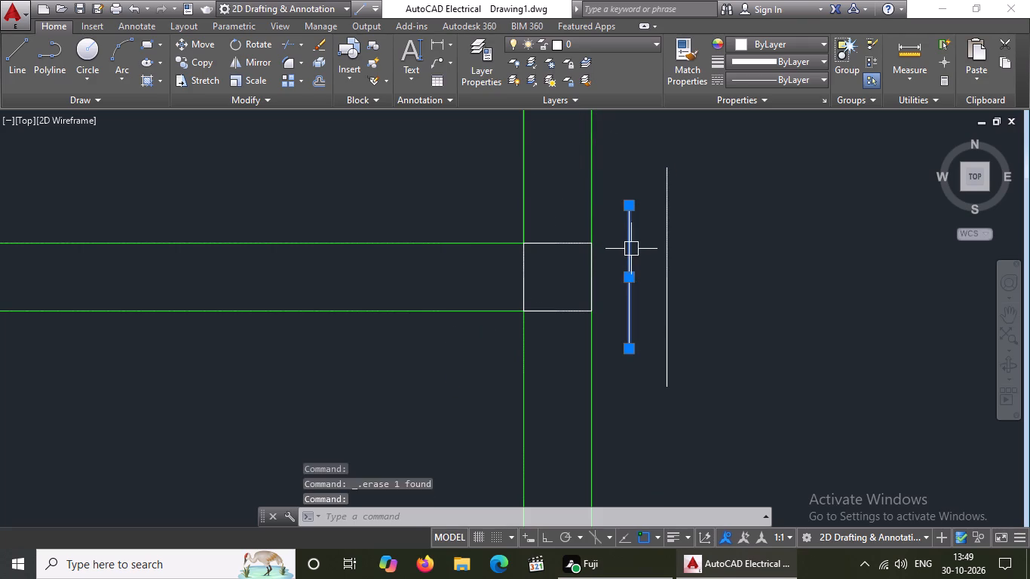
key(Delete)
click(668, 256)
key(Delete)
Erase the two diagonals of the upper crossed bay on the layout's left side.
scroll(443, 259, down, 3)
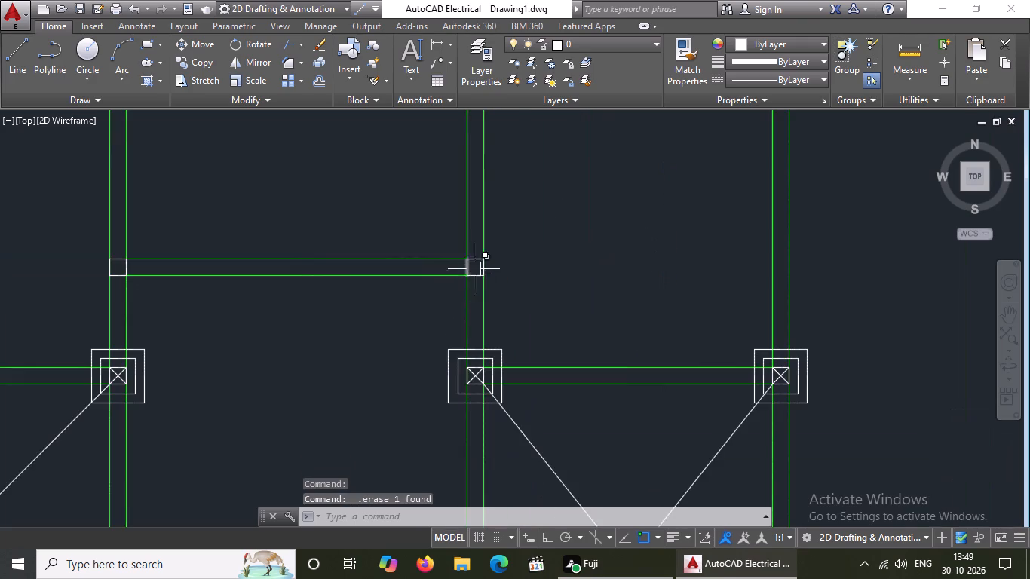
scroll(489, 266, down, 3)
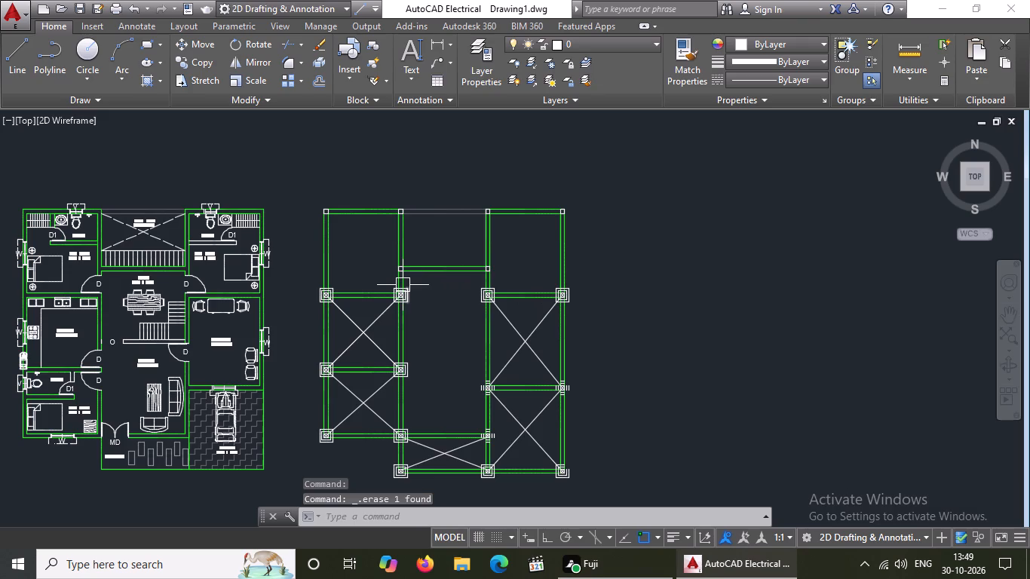
scroll(304, 299, up, 3)
scroll(388, 276, up, 1)
click(461, 358)
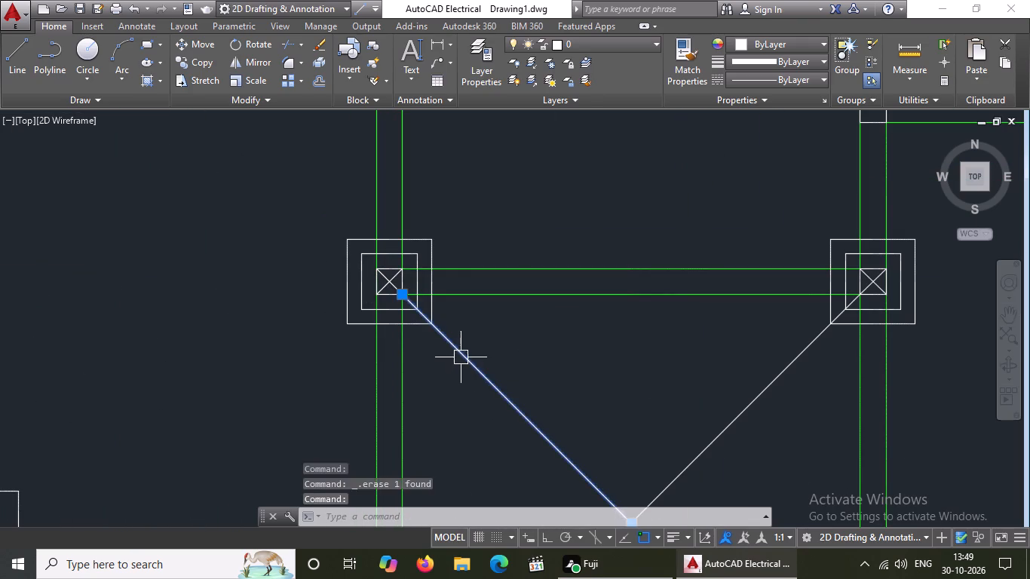
key(Delete)
click(731, 416)
key(Delete)
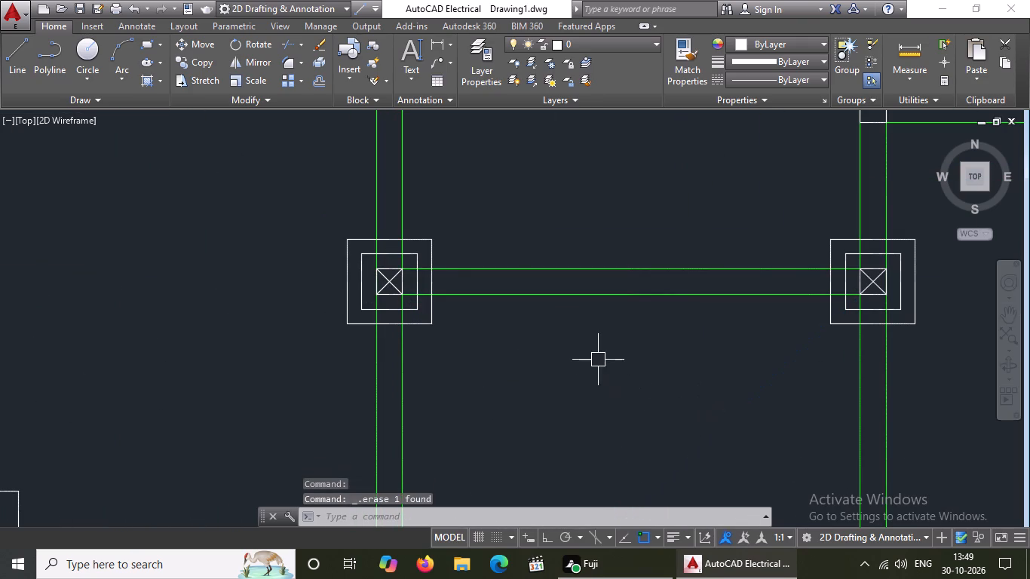
Erase both cross diagonals inside the leftmost column of the third row, just below the top-left bay.
scroll(381, 303, up, 2)
click(397, 253)
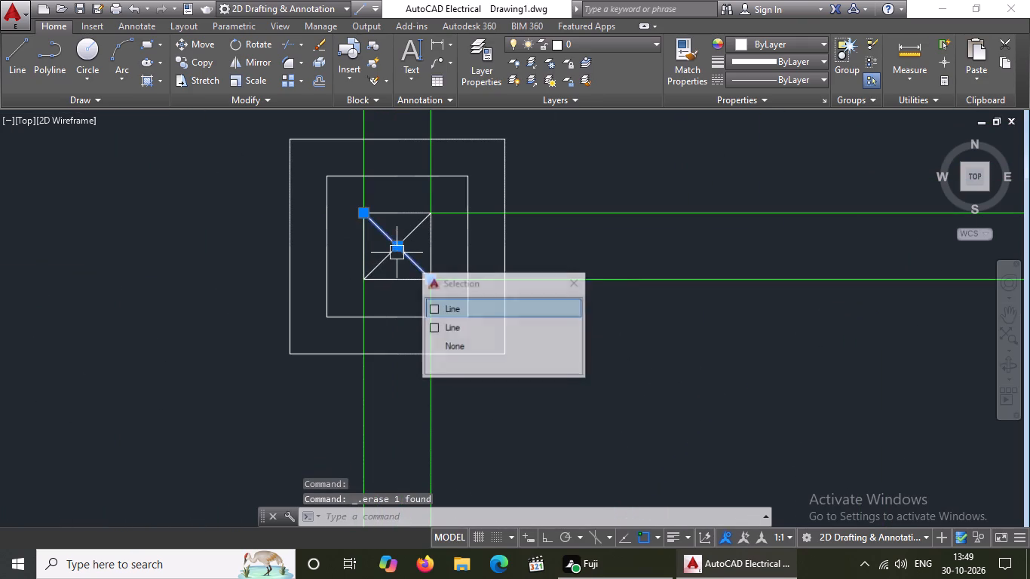
key(Delete)
click(381, 253)
key(Delete)
Erase the bottom and right sides of both footing squares around the third row's leftmost column.
click(403, 322)
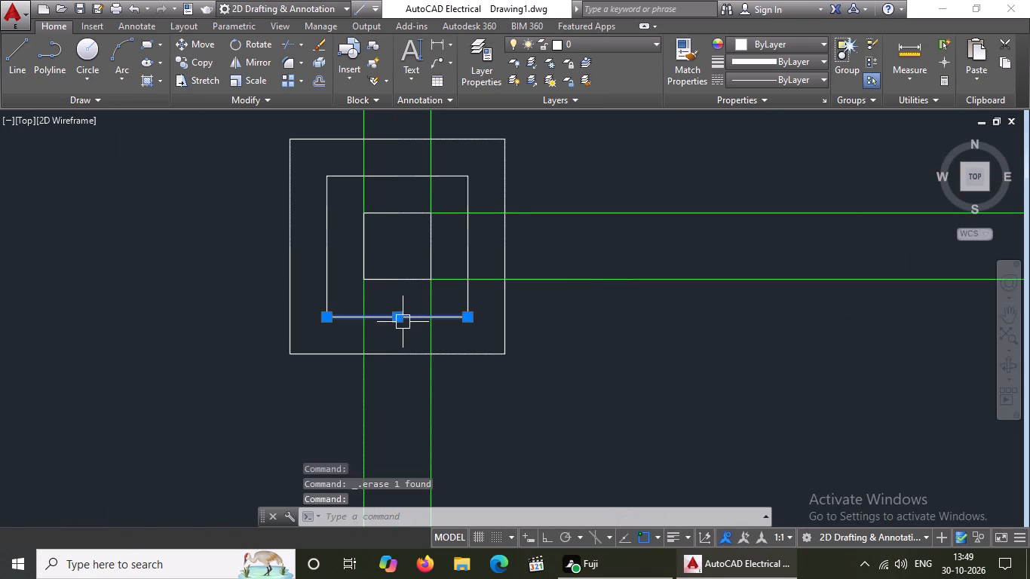
key(Delete)
click(404, 354)
key(Delete)
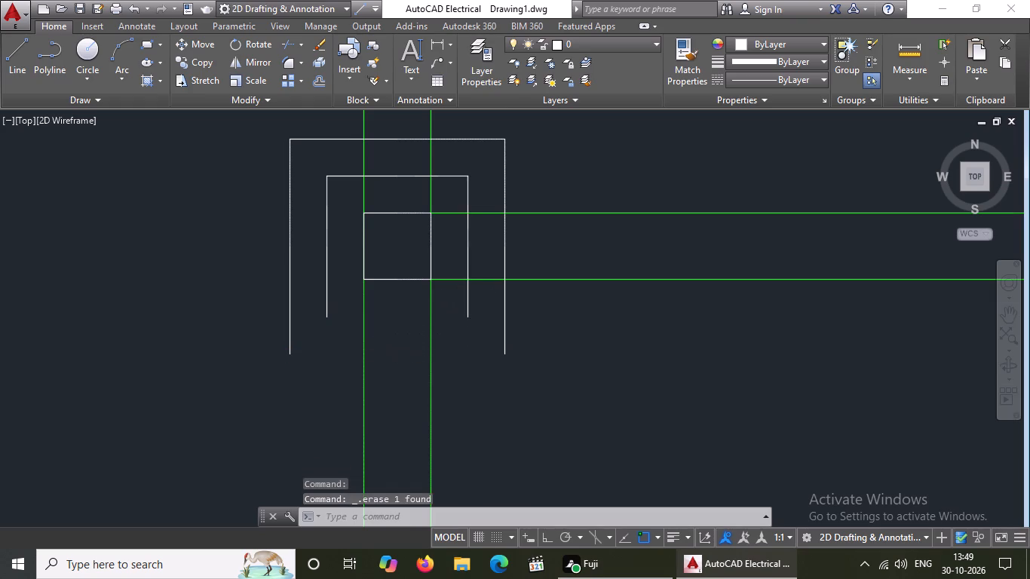
click(467, 293)
key(Delete)
click(504, 316)
key(Delete)
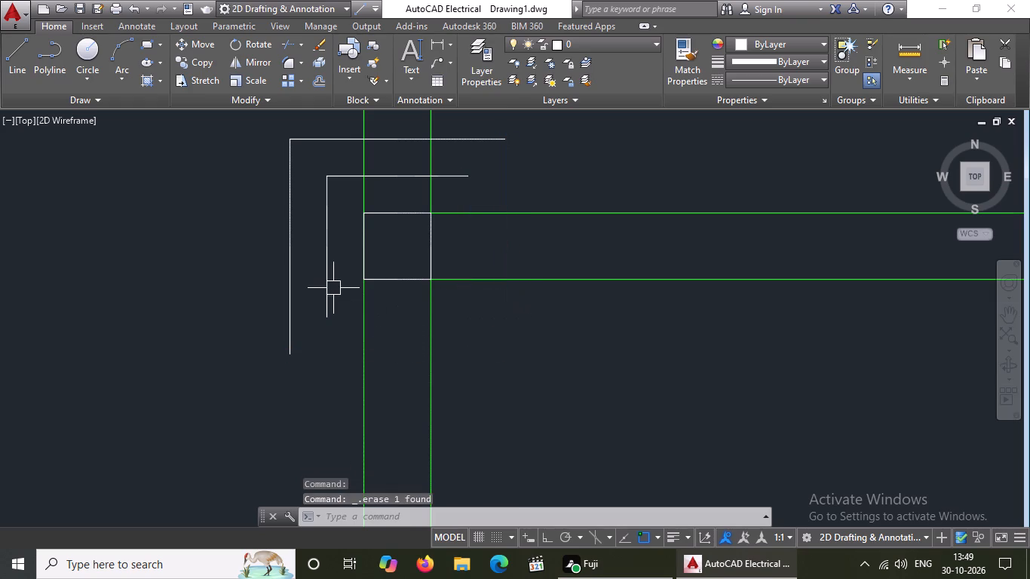
Erase the remaining left and top sides of both footing squares around the third row's leftmost column.
click(332, 290)
key(Delete)
click(293, 300)
key(Delete)
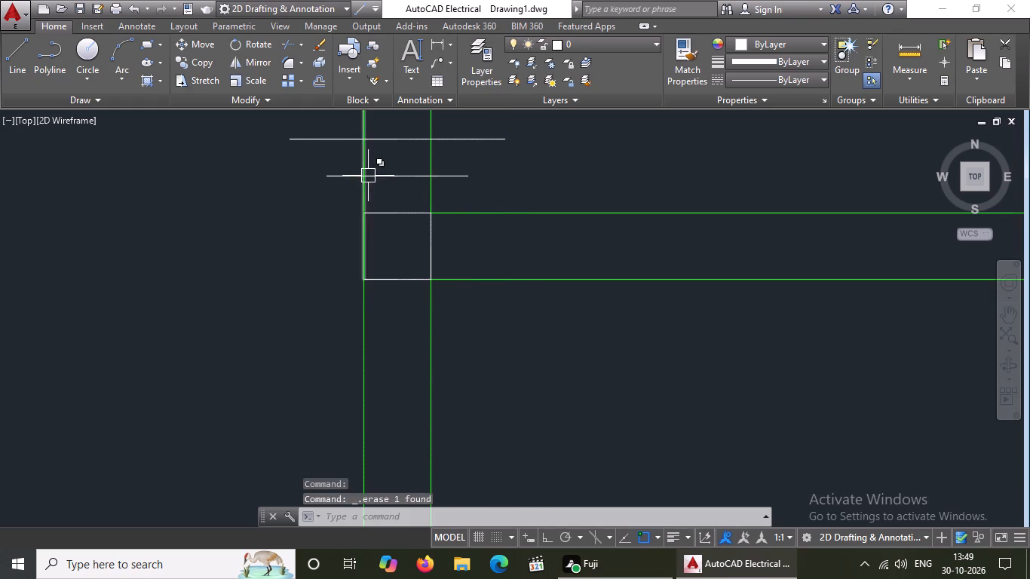
click(390, 181)
key(Delete)
click(384, 133)
key(Delete)
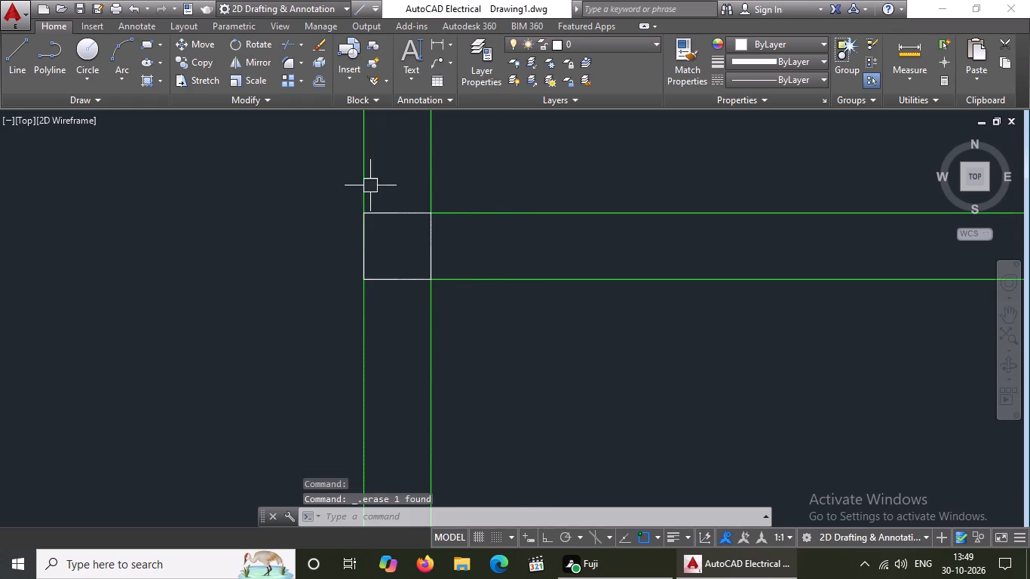
Erase the cross diagonals of the lower-left bay and the bottom-centre bay of the structural layout.
scroll(271, 230, down, 6)
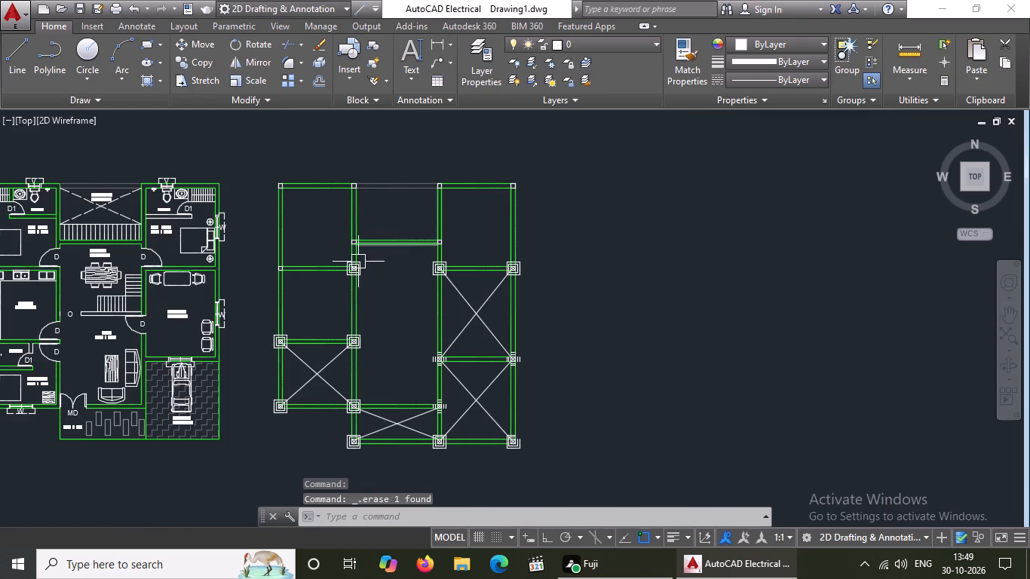
click(297, 361)
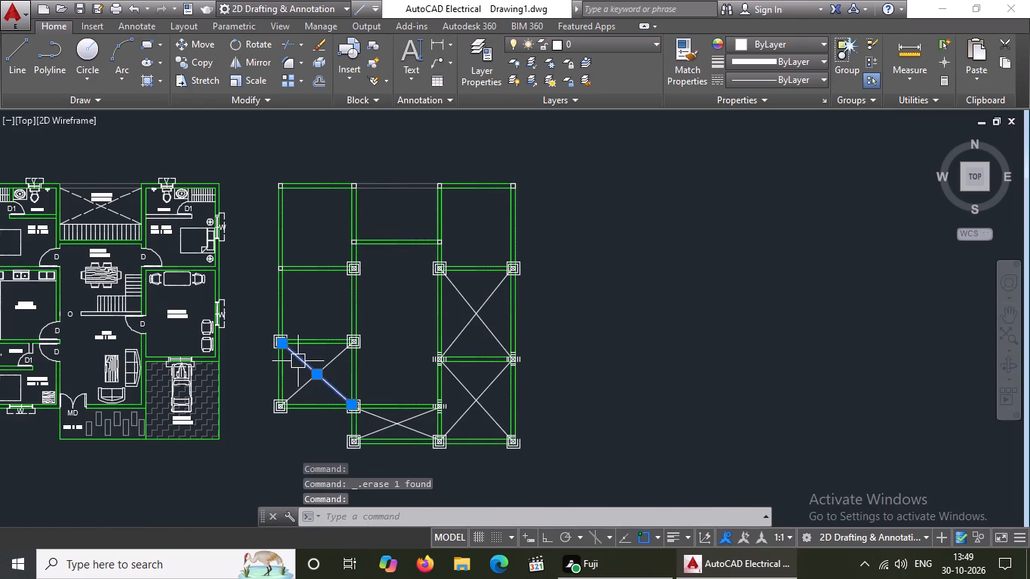
key(Delete)
click(328, 369)
key(Delete)
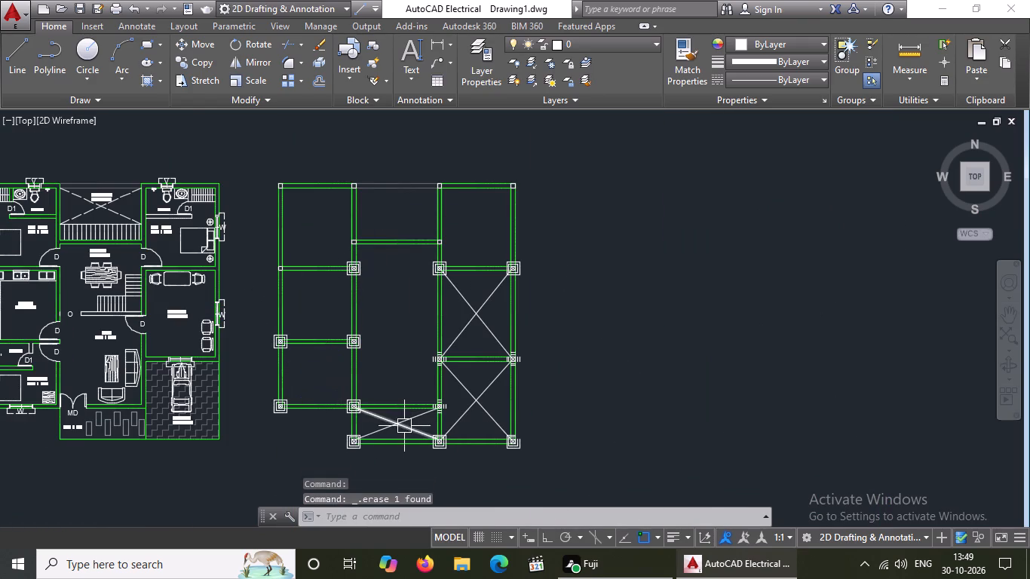
click(404, 426)
key(Delete)
click(401, 424)
key(Delete)
Erase the cross diagonals of both crossed bays on the layout's right side.
click(471, 405)
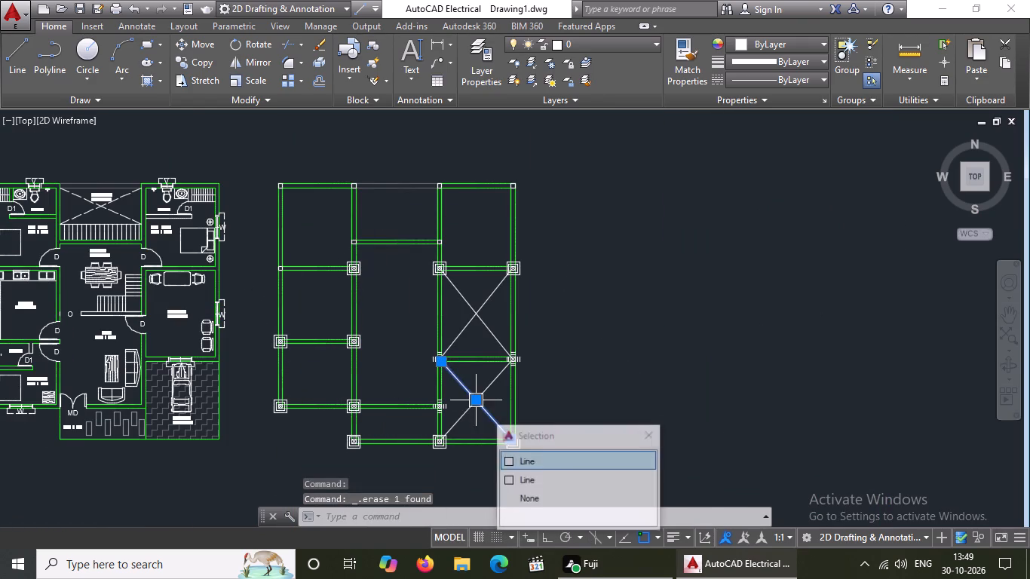
key(Delete)
click(477, 406)
key(Delete)
click(449, 287)
key(Delete)
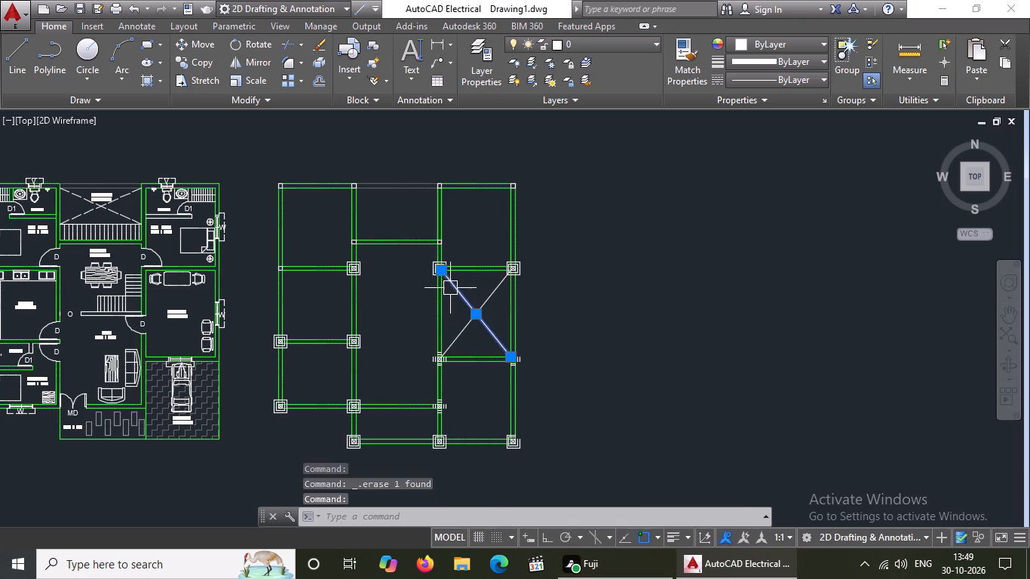
click(474, 323)
key(Delete)
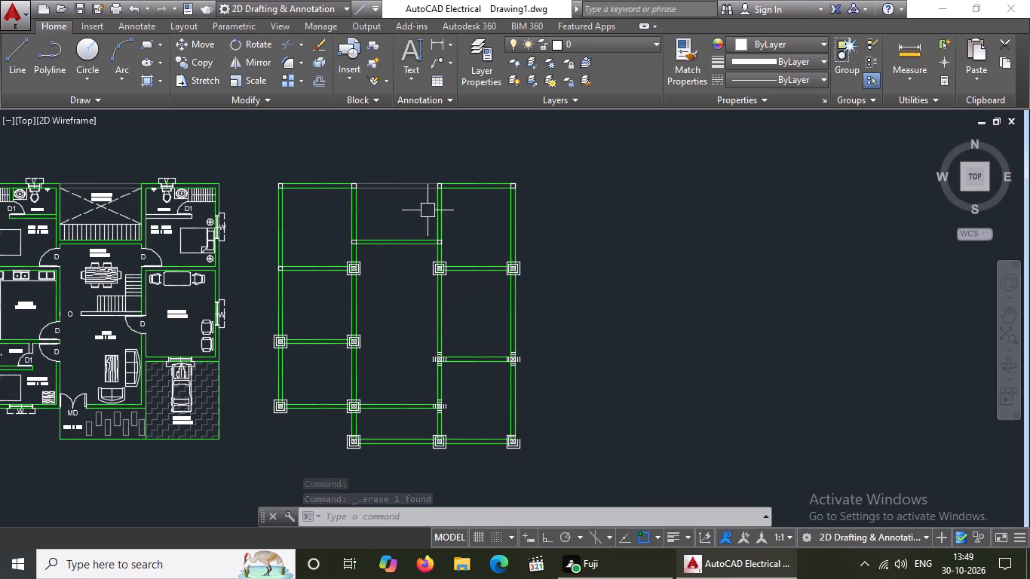
Erase the right and bottom sides of both footing squares plus the inner square's left side around the bottom-right corner column.
scroll(523, 464, up, 3)
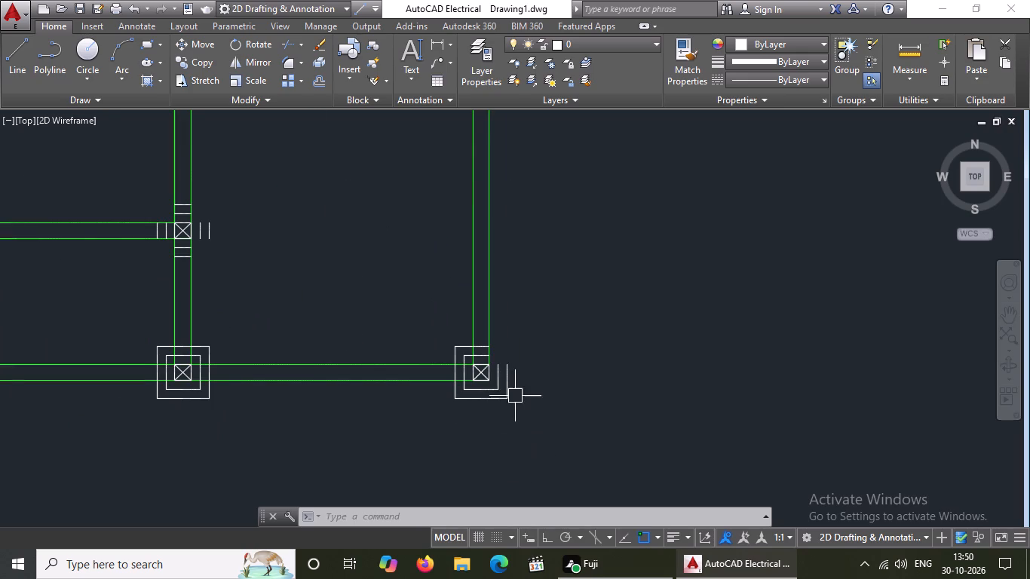
click(507, 384)
key(Delete)
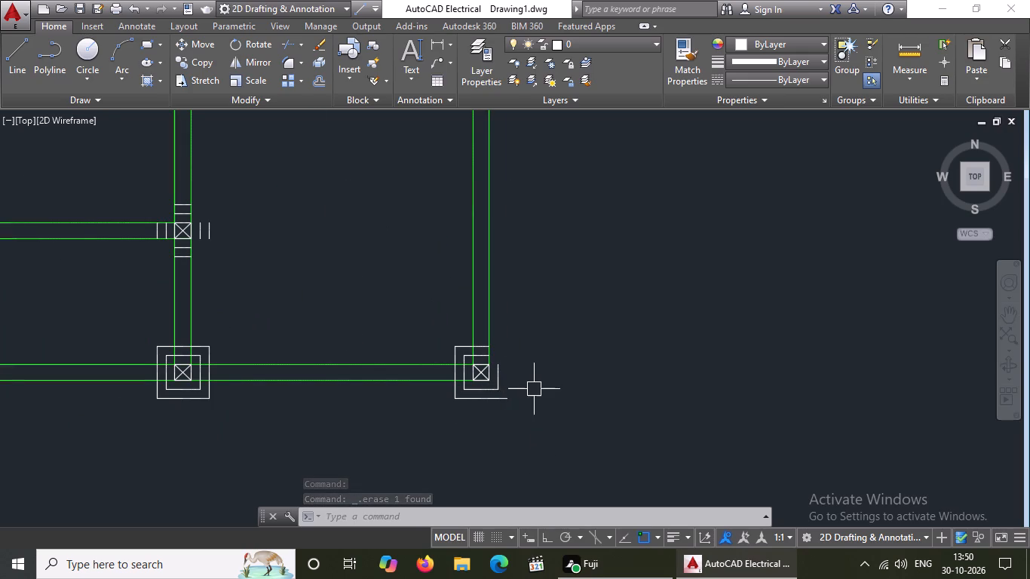
click(491, 400)
key(Delete)
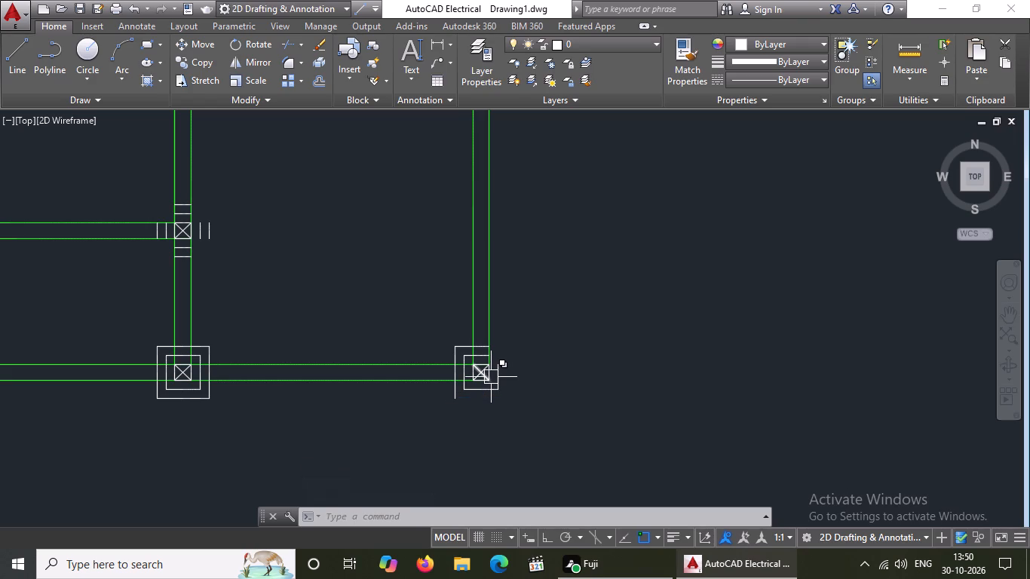
scroll(468, 394, up, 2)
click(491, 381)
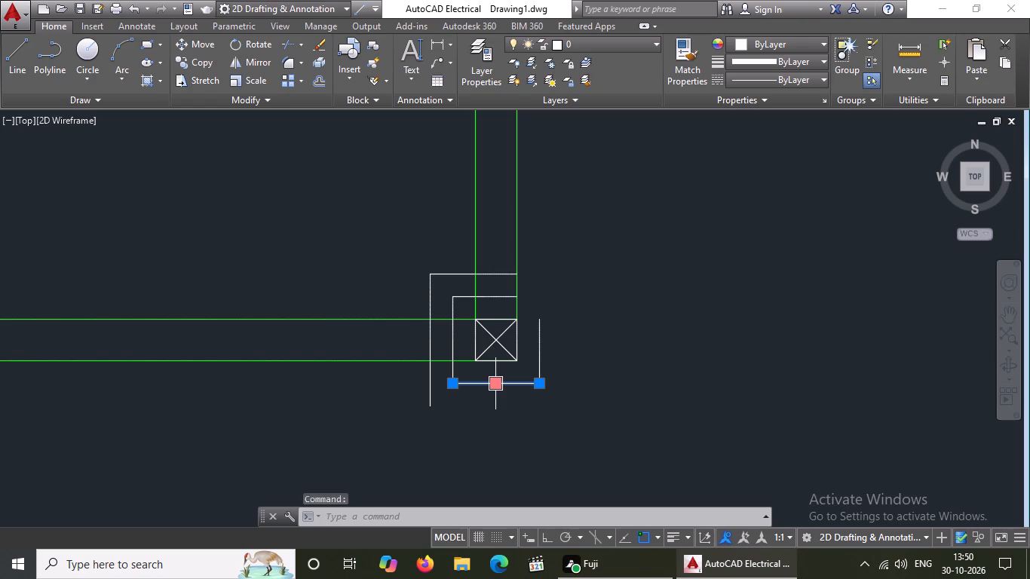
key(Delete)
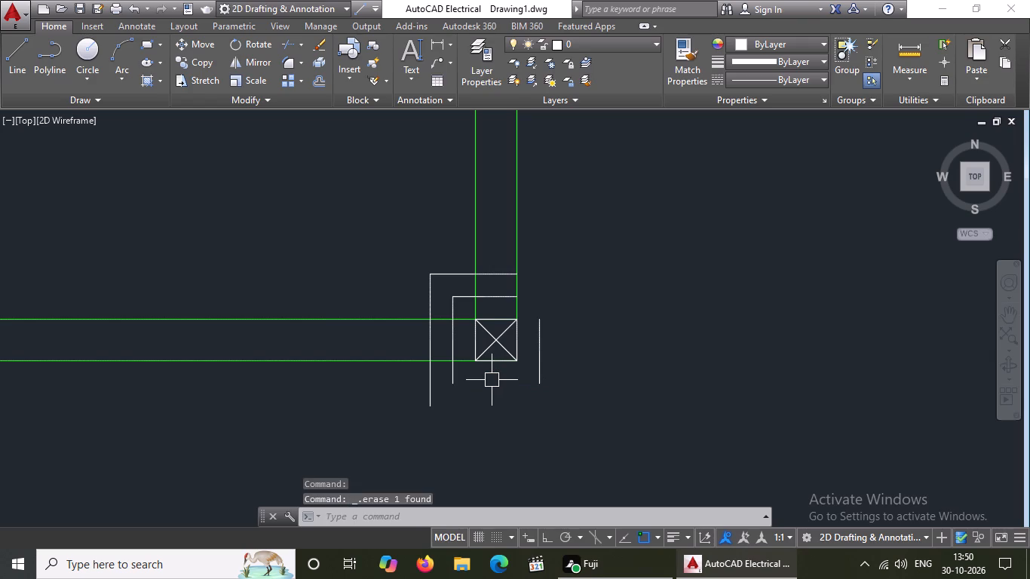
click(539, 357)
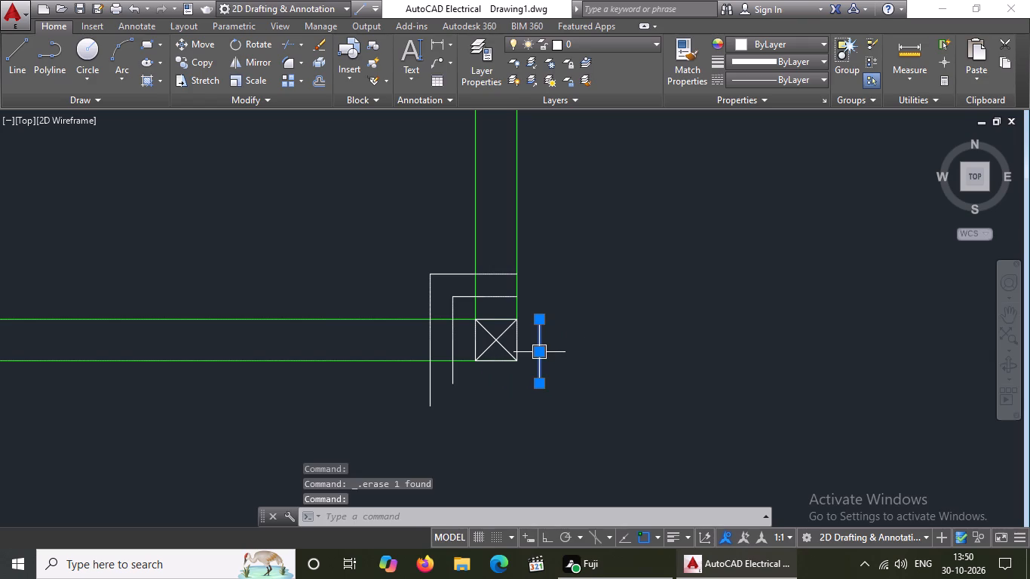
key(Delete)
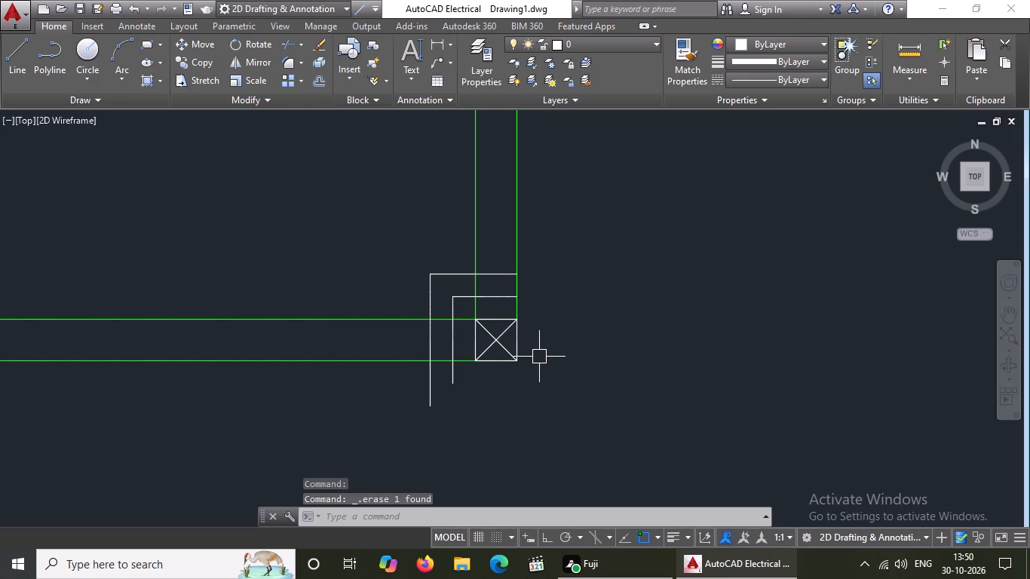
click(454, 375)
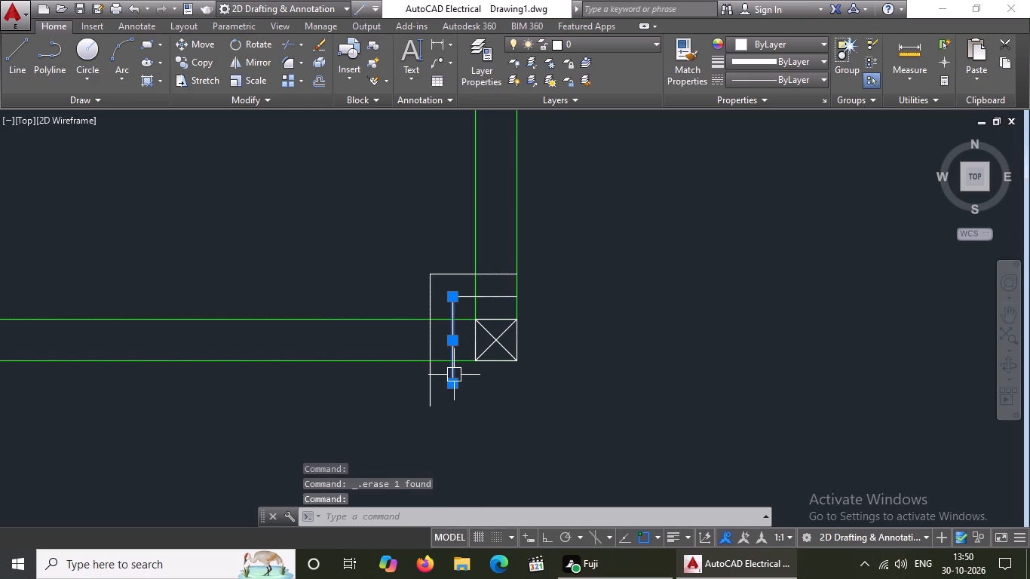
key(Delete)
Erase both cross diagonals inside the bottom-right corner column.
click(490, 329)
key(Delete)
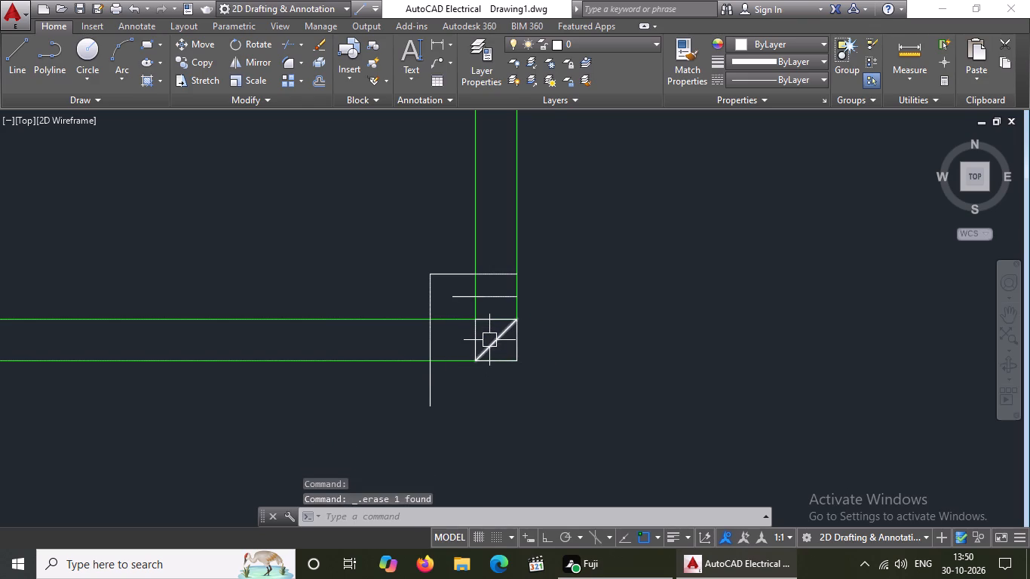
click(490, 344)
key(Delete)
Erase the remaining top sides of both footing squares and the outer left side around the bottom-right corner column.
click(484, 295)
key(Delete)
click(493, 274)
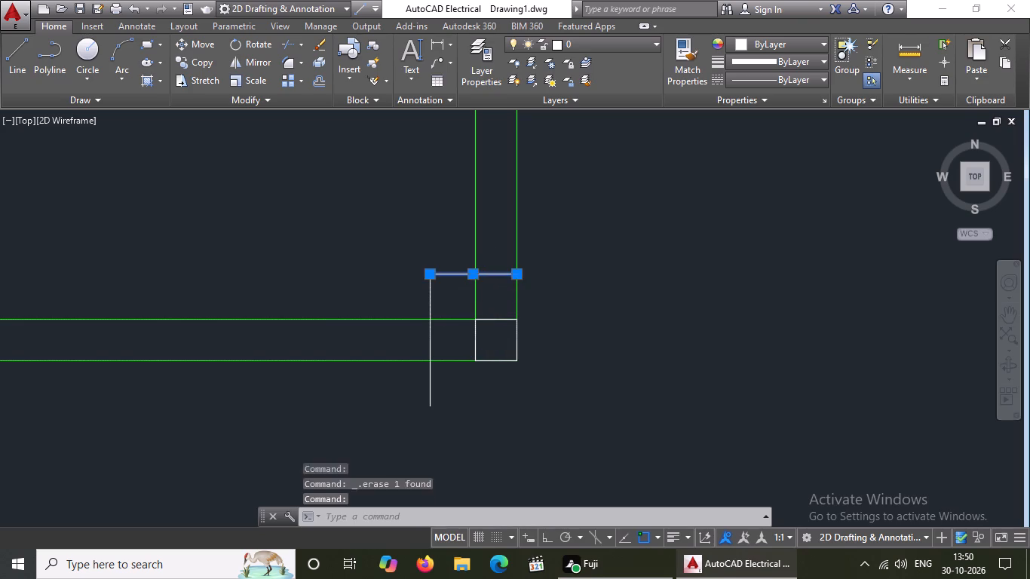
key(Delete)
click(431, 299)
key(Delete)
Erase the two short footing lines below the right-edge column just above the bottom-right corner.
scroll(441, 331, down, 3)
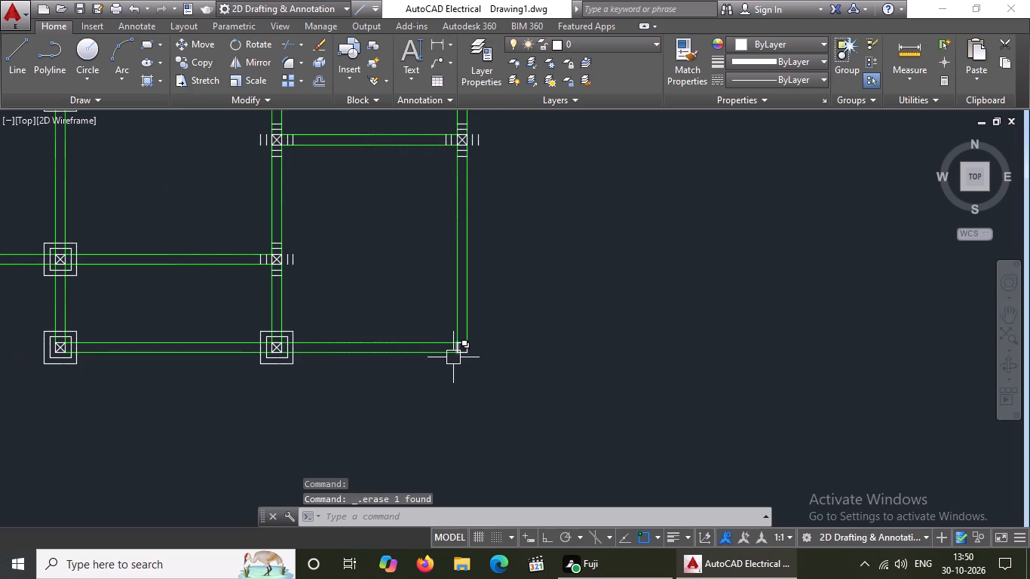
scroll(271, 362, down, 2)
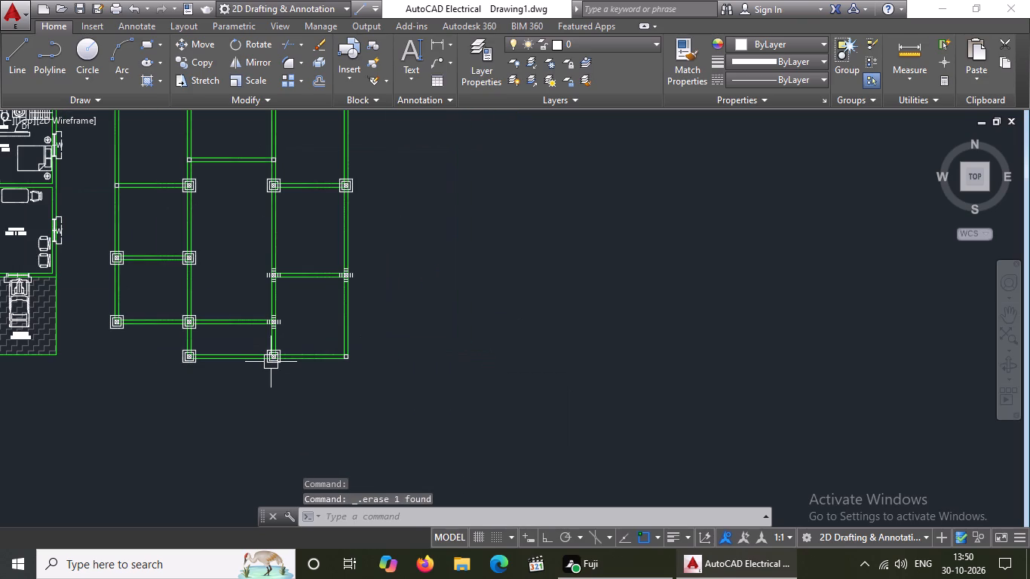
scroll(343, 255, up, 4)
scroll(380, 280, down, 2)
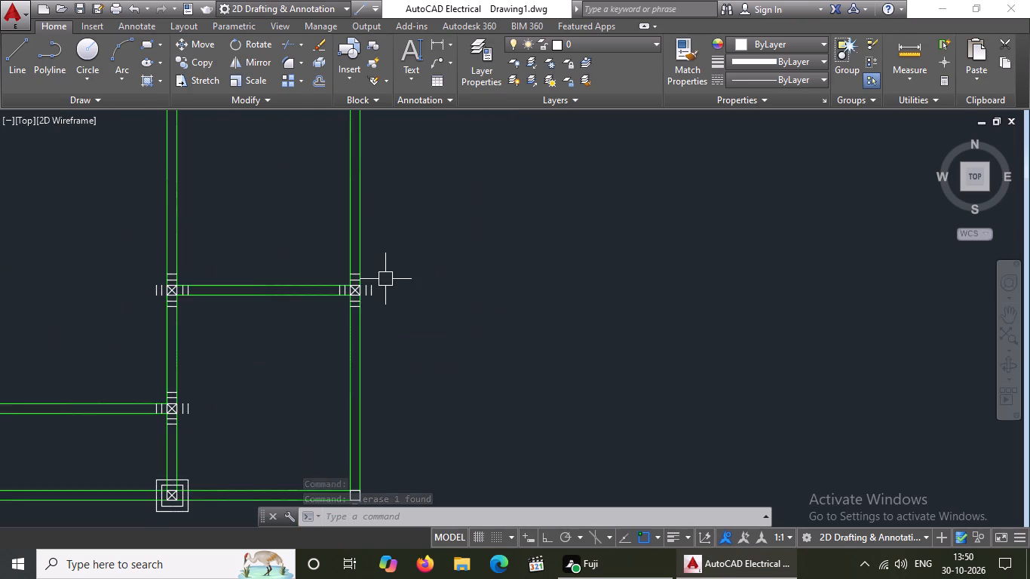
scroll(372, 317, down, 5)
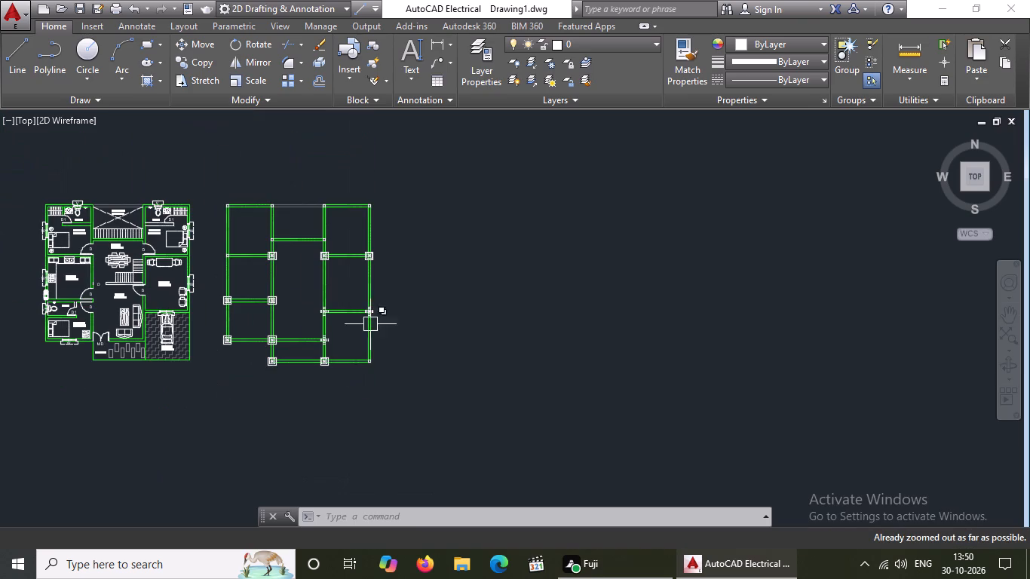
scroll(345, 343, up, 3)
scroll(419, 223, up, 3)
click(471, 255)
key(Delete)
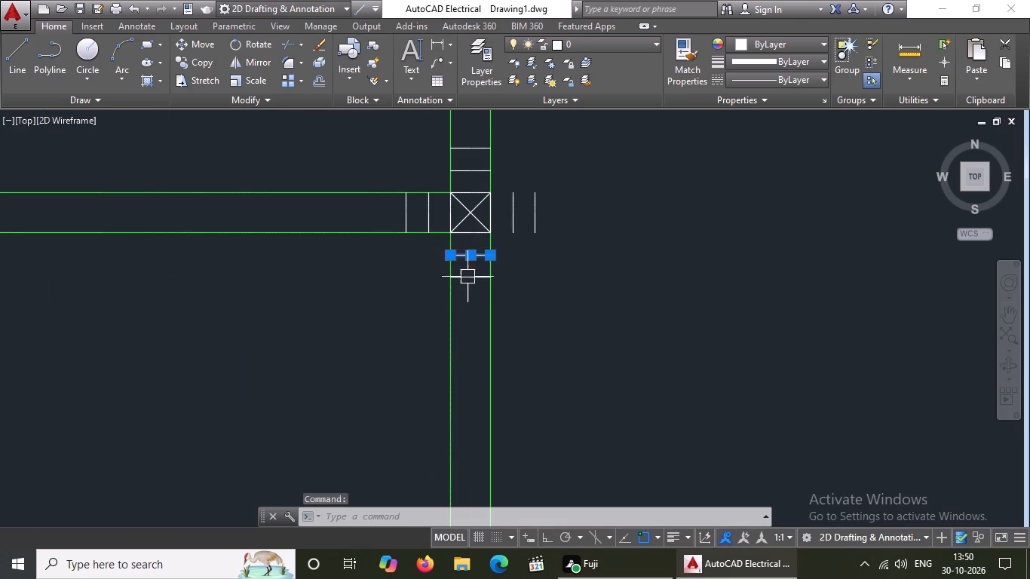
click(467, 281)
key(Delete)
Erase both cross diagonals inside that right-edge column above the bottom-right corner.
click(467, 216)
key(Delete)
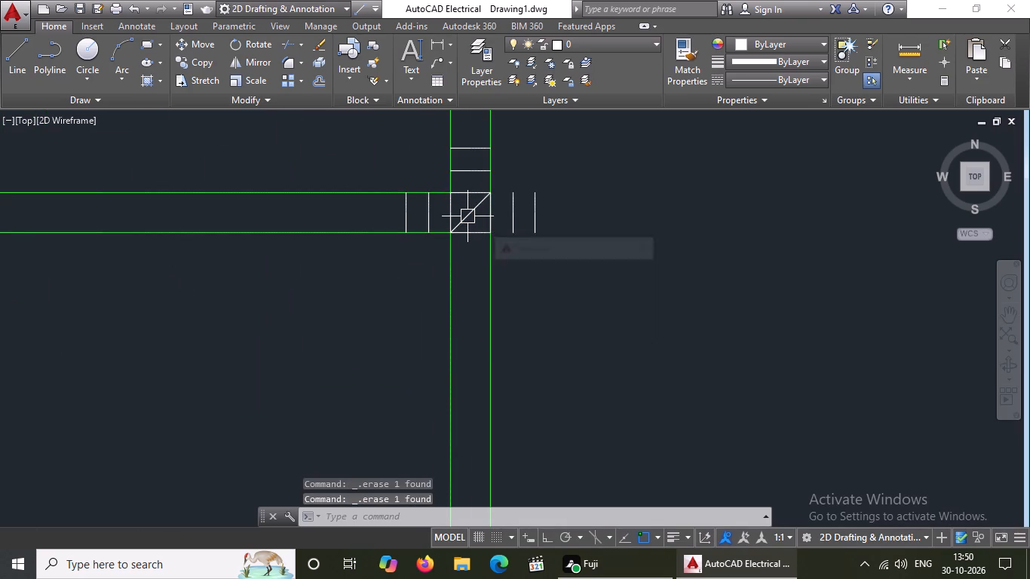
click(467, 216)
key(Delete)
Erase the remaining pairs of short footing lines to the left, right and top of the same right-edge column.
click(428, 213)
key(Delete)
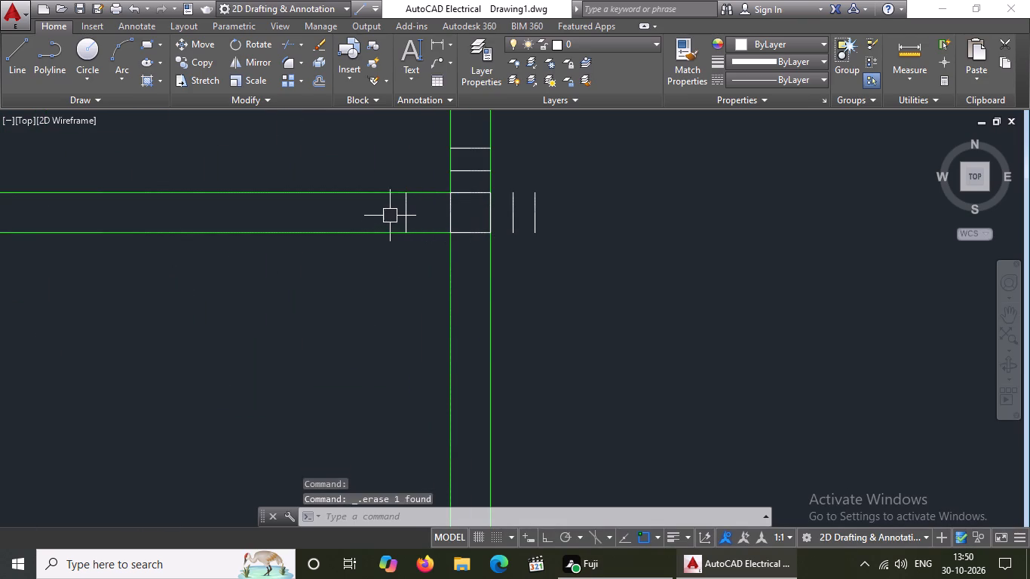
click(408, 215)
key(Delete)
click(515, 214)
key(Delete)
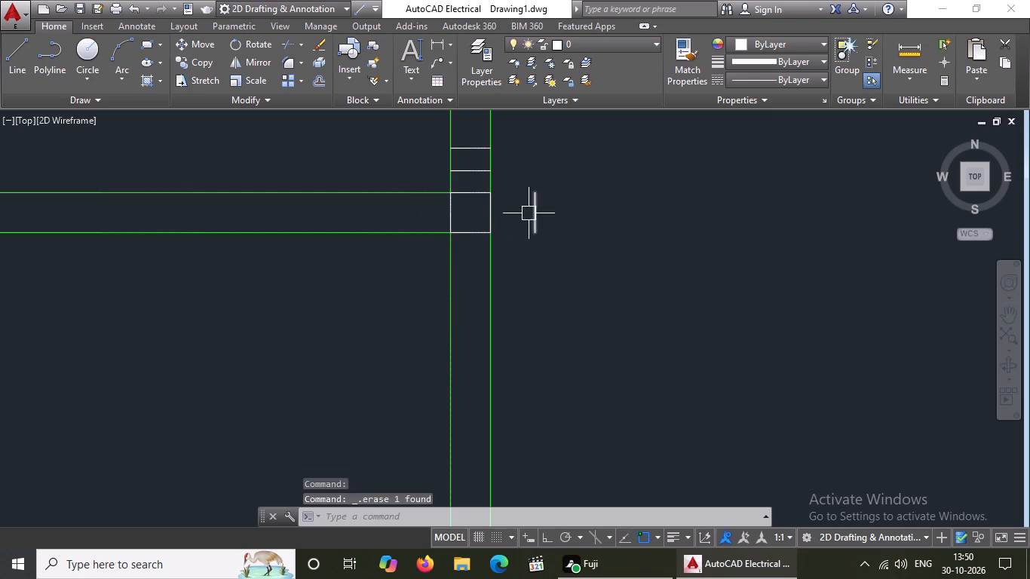
click(530, 213)
key(Delete)
click(472, 173)
key(Delete)
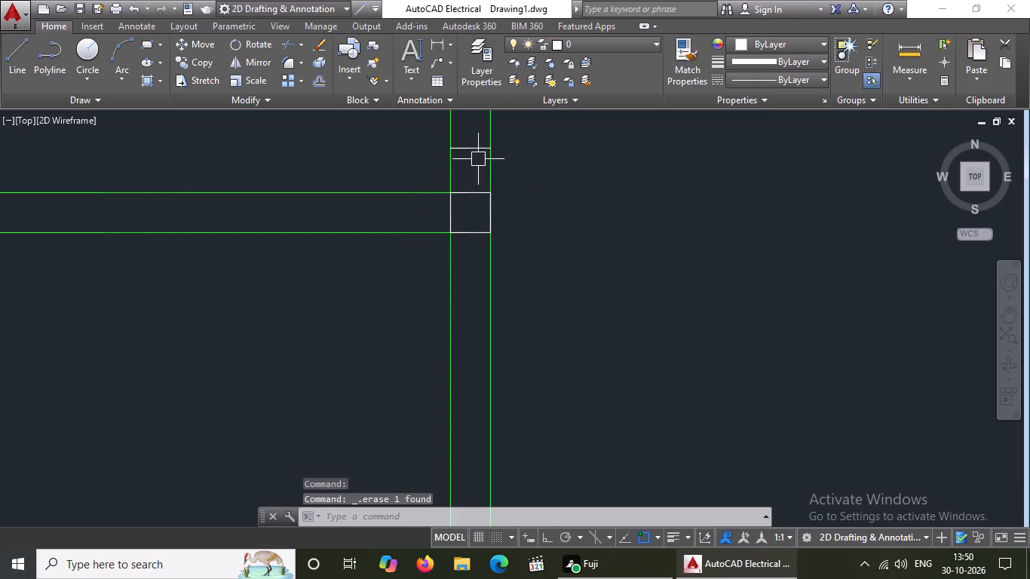
click(480, 149)
key(Delete)
Erase both cross diagonals inside the right-edge column just below the layout's top-right bay.
scroll(517, 181, down, 7)
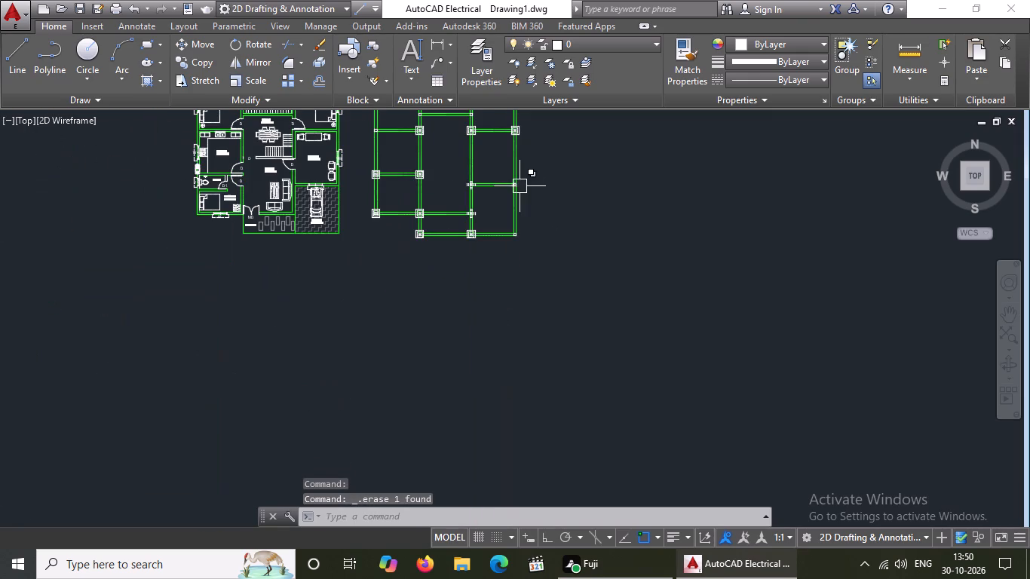
middle_drag(575, 237, 575, 369)
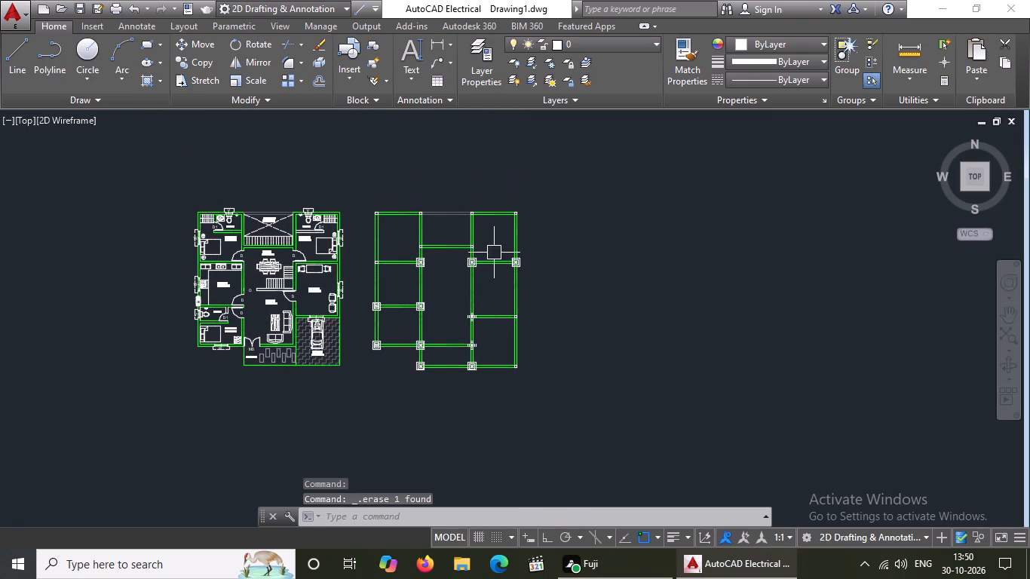
scroll(494, 252, up, 7)
scroll(367, 244, up, 3)
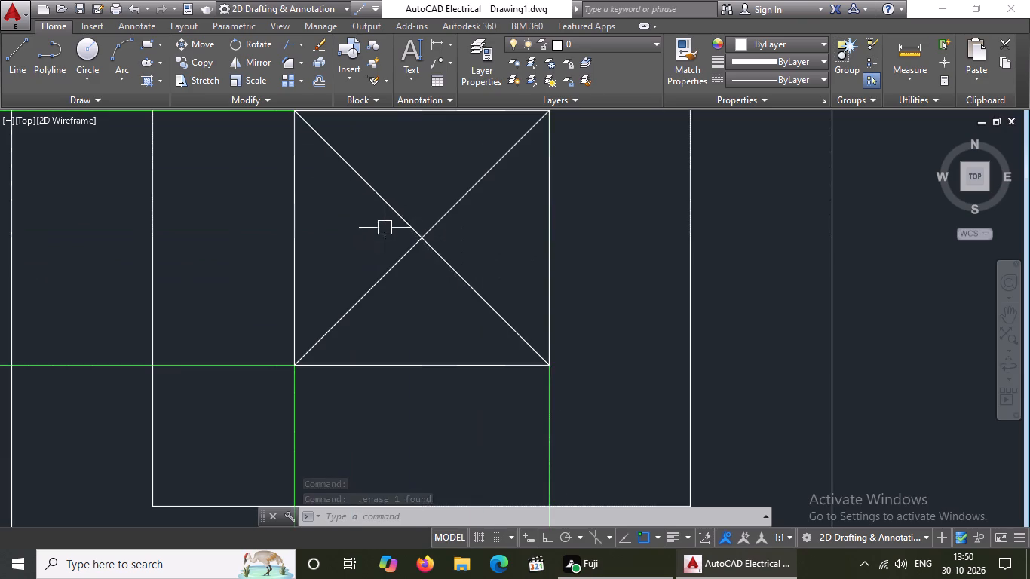
click(394, 217)
key(Delete)
click(397, 262)
key(Delete)
Erase the bottom and right sides of both footing squares around the right-edge column below the top-right bay.
scroll(491, 263, down, 4)
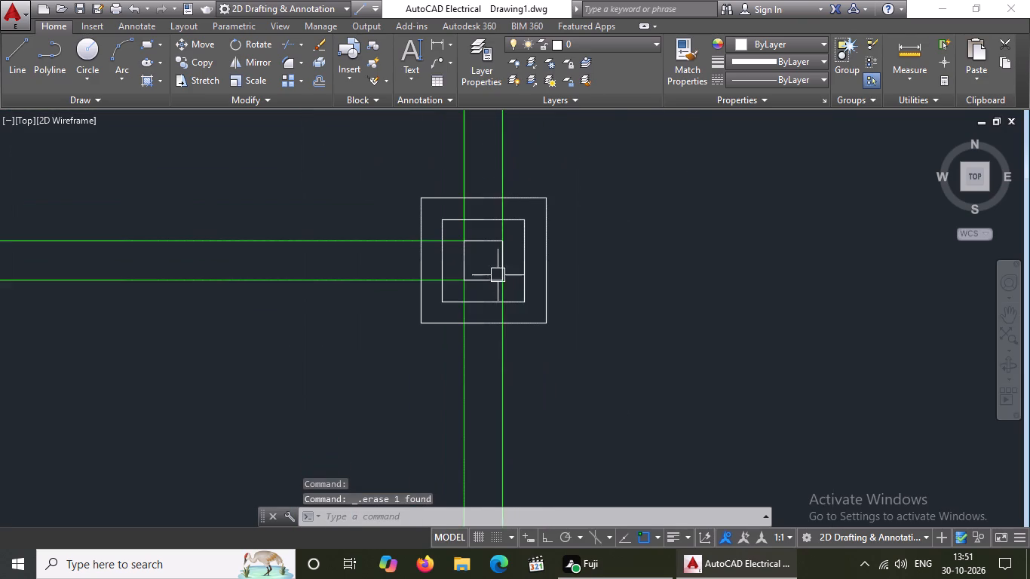
click(513, 299)
key(Delete)
click(513, 327)
key(Delete)
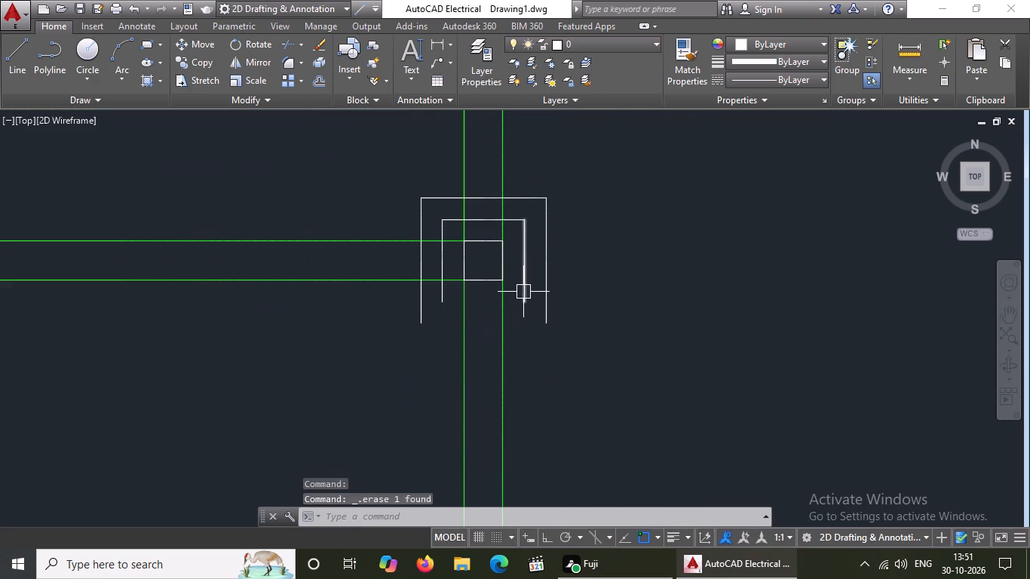
click(524, 292)
key(Delete)
click(542, 305)
key(Delete)
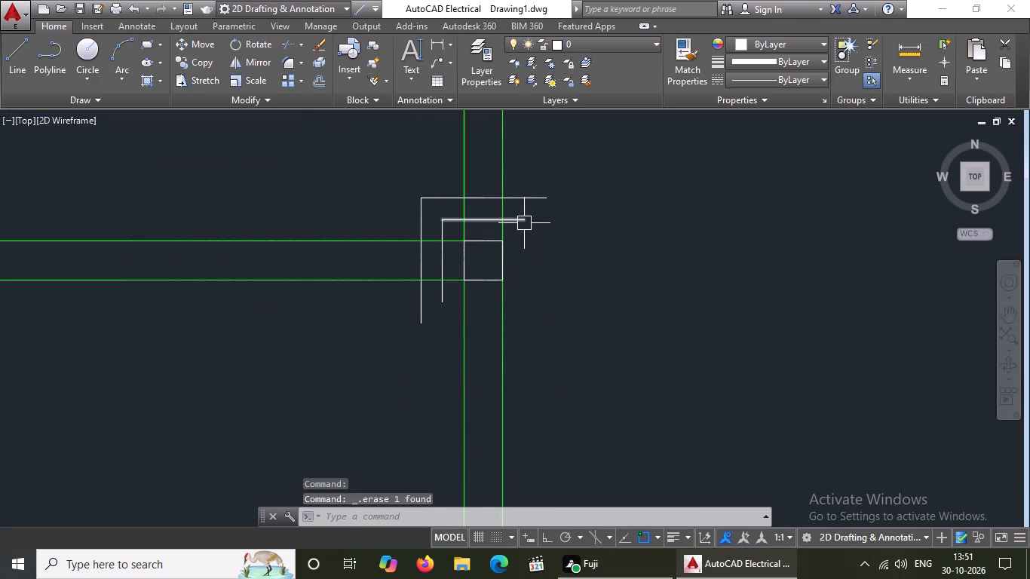
Erase the remaining top and left sides of both footing squares around the right-edge column below the top-right bay.
click(524, 223)
key(Delete)
click(537, 201)
key(Delete)
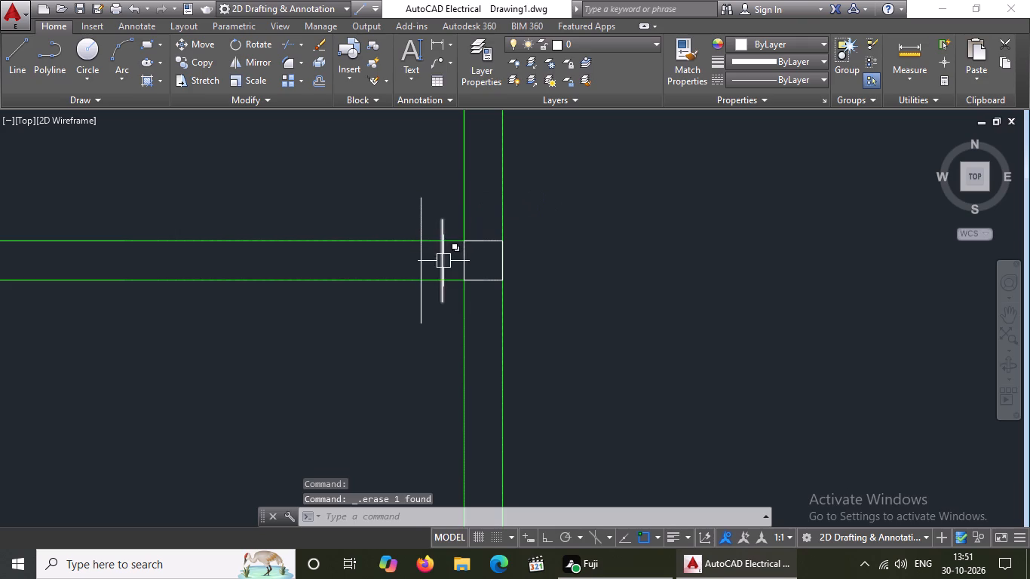
click(443, 262)
key(Delete)
click(422, 268)
key(Delete)
scroll(563, 240, down, 4)
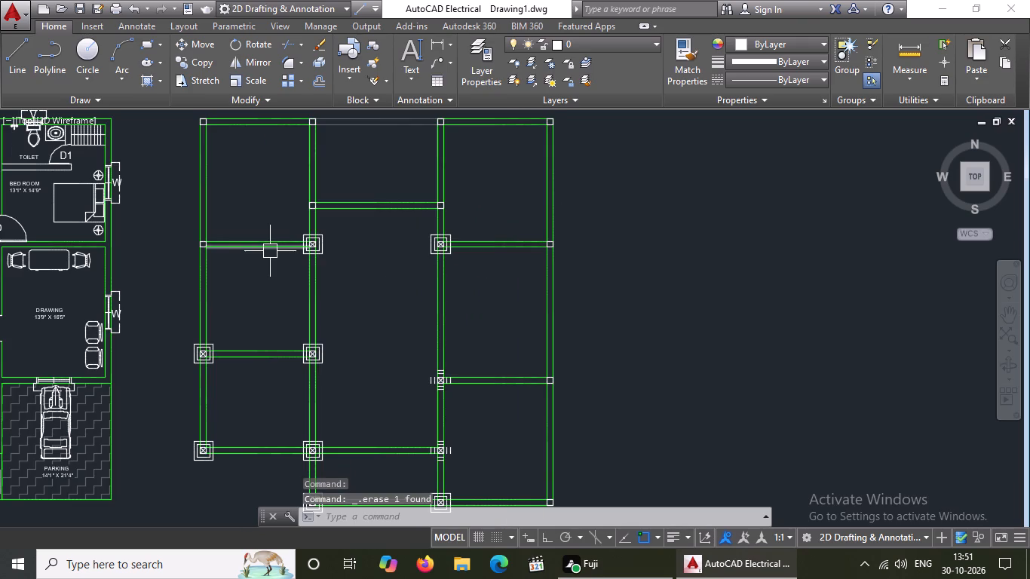
Erase the bottom and right sides of both footing squares around the middle column on the layout's bottom beam.
scroll(482, 329, down, 3)
scroll(476, 382, up, 3)
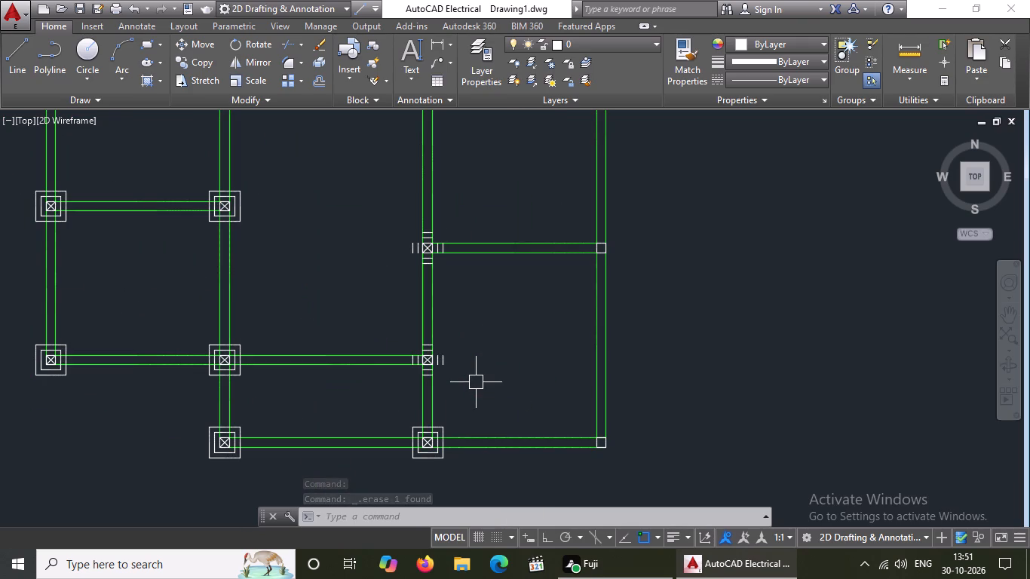
scroll(440, 466, up, 2)
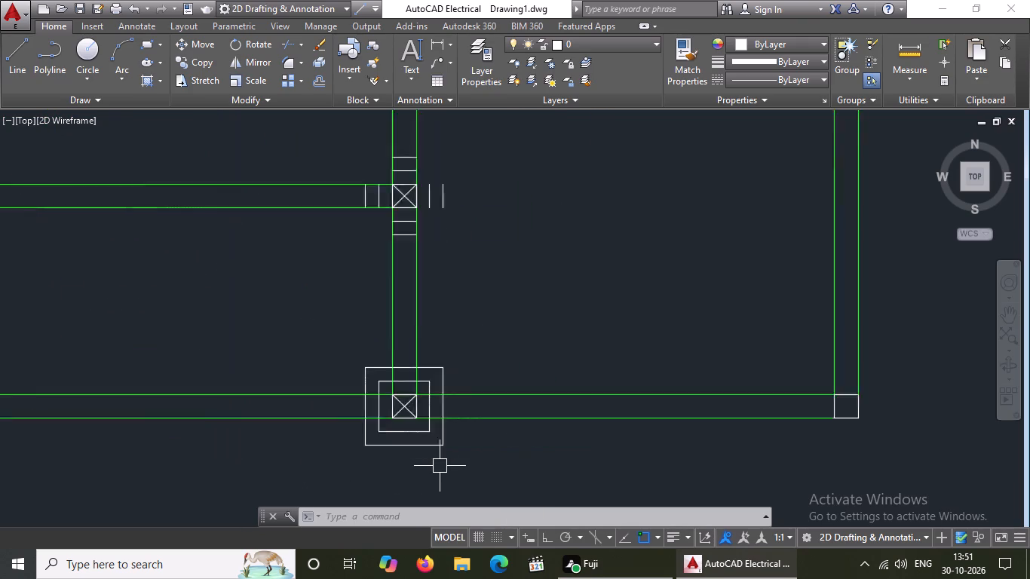
scroll(440, 466, up, 1)
click(400, 429)
key(Delete)
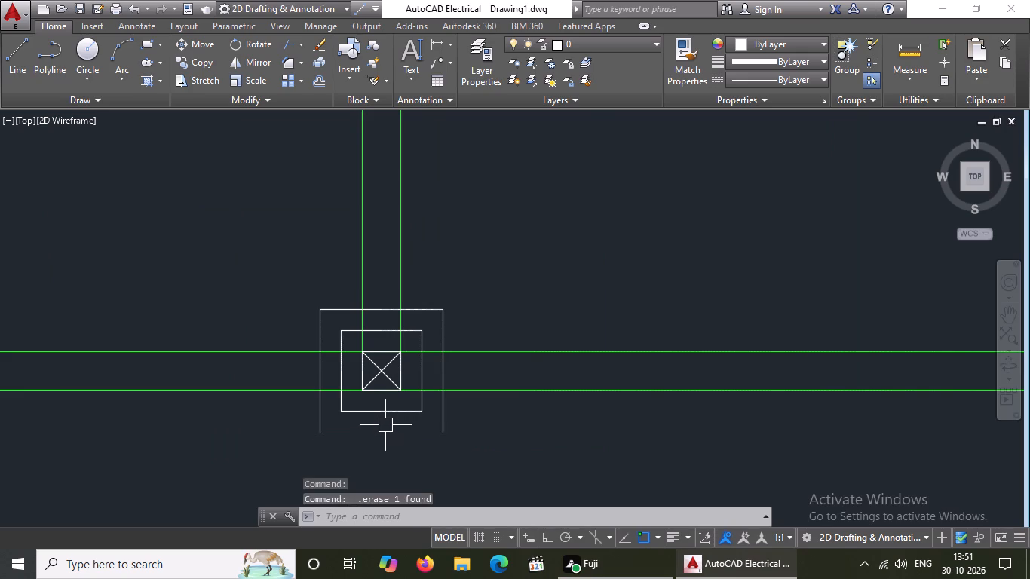
click(382, 408)
key(Delete)
click(442, 409)
key(Delete)
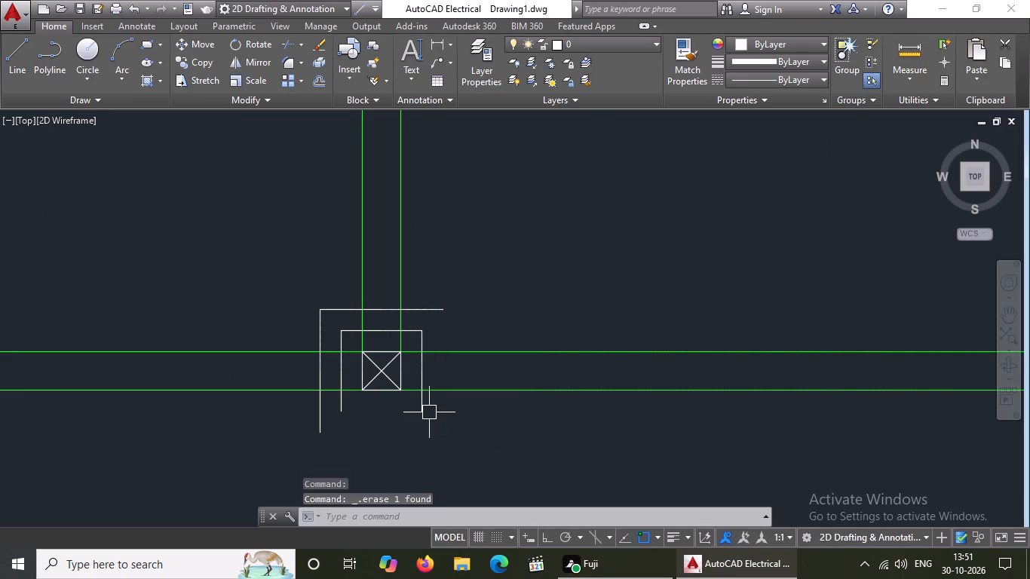
click(421, 412)
key(Delete)
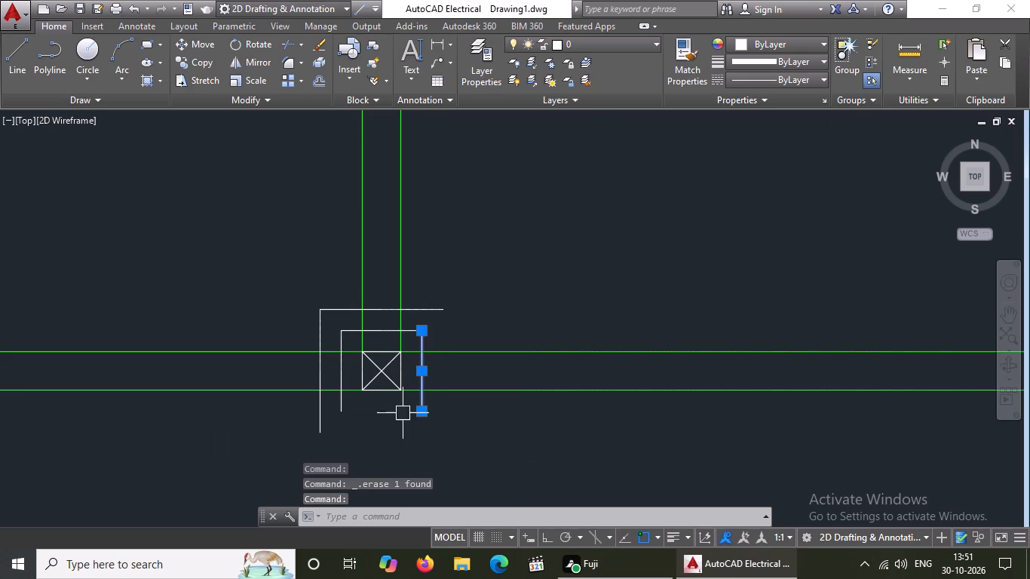
key(Delete)
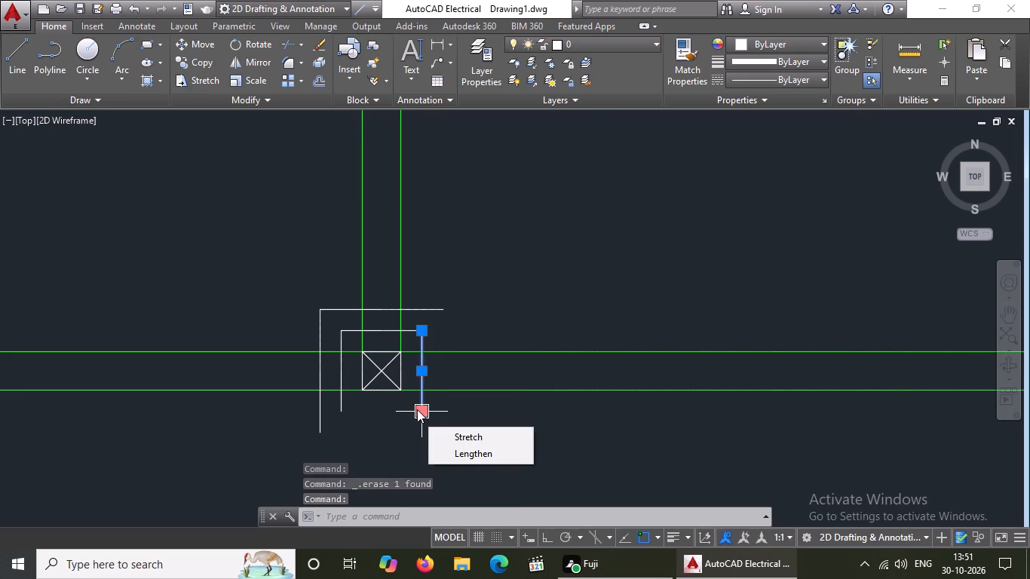
key(Delete)
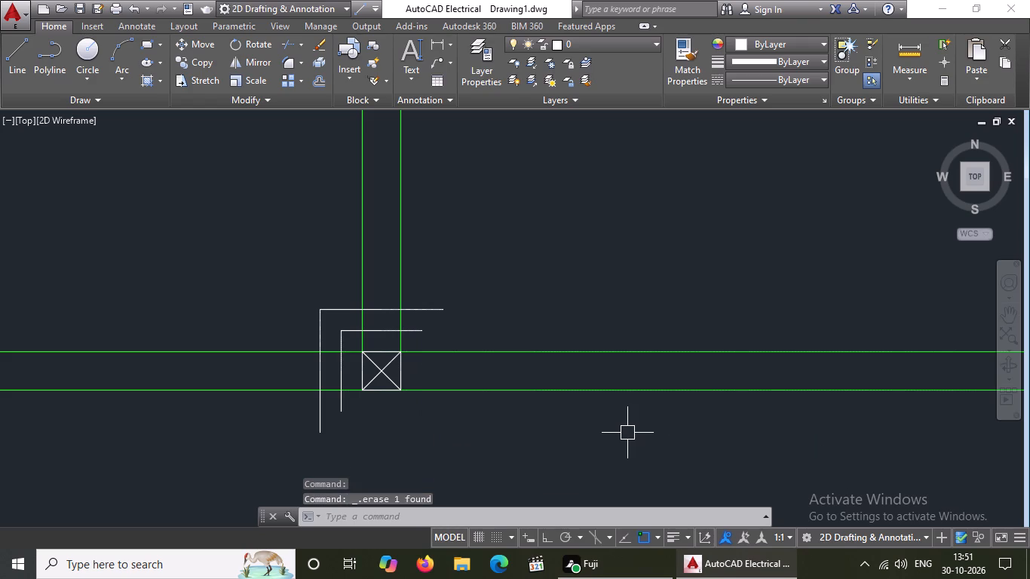
Erase the top sides of both footing squares around the middle column on the bottom beam.
click(416, 332)
key(Delete)
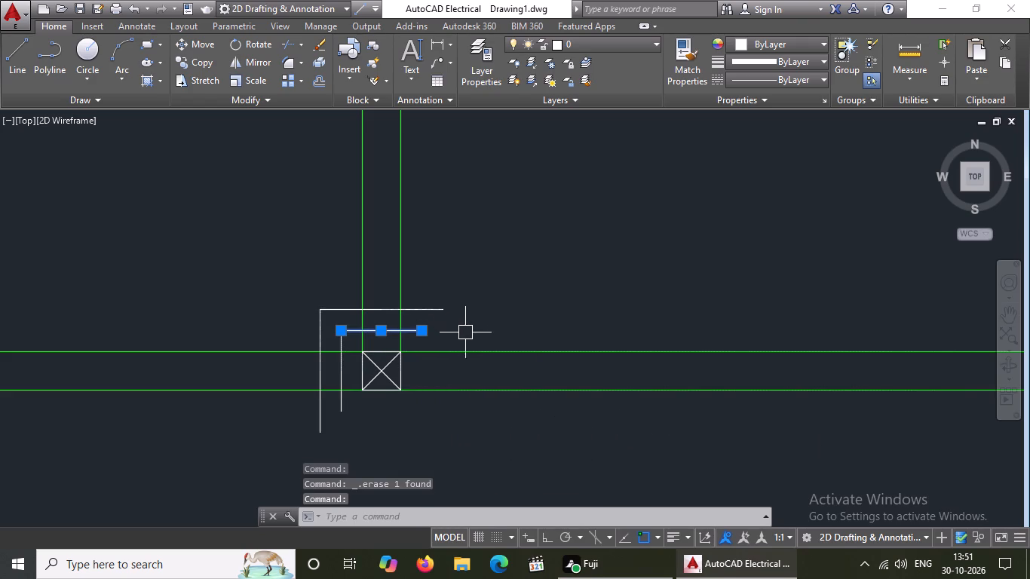
key(Delete)
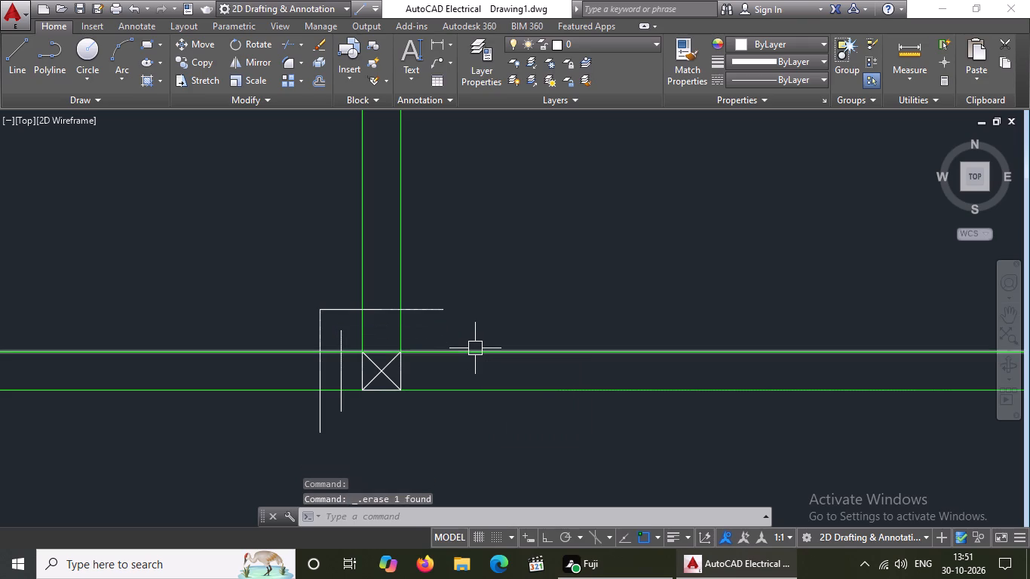
click(440, 316)
key(Delete)
Erase both cross diagonals inside the bottom beam's middle column and the remaining left sides of its two footing squares.
click(375, 372)
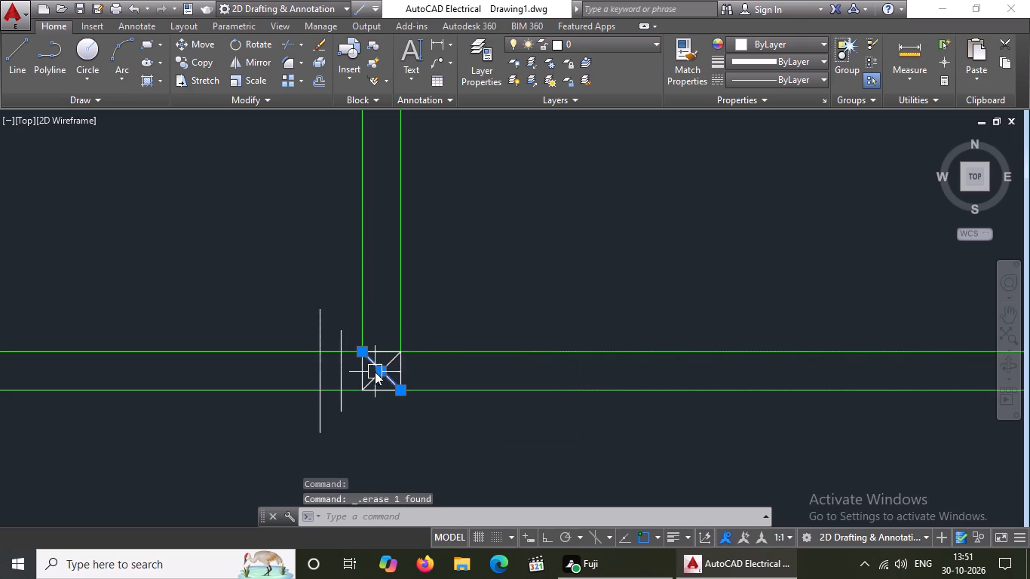
key(Delete)
click(376, 372)
key(Delete)
click(342, 374)
key(Delete)
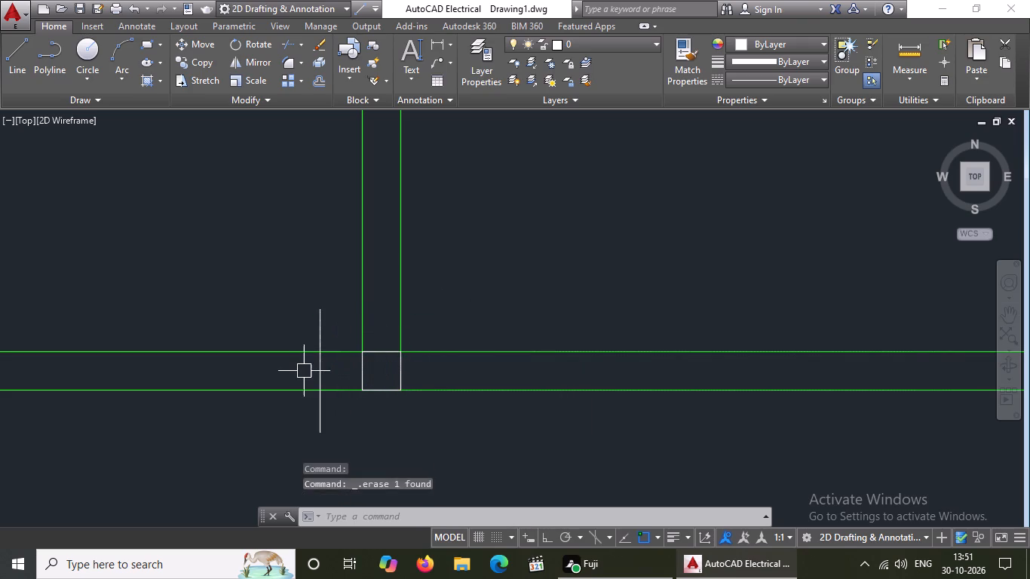
drag(314, 366, 319, 377)
key(Delete)
Erase the bottom sides of both footing squares and both cross diagonals at the column on the bottom beam's left end.
scroll(320, 378, down, 5)
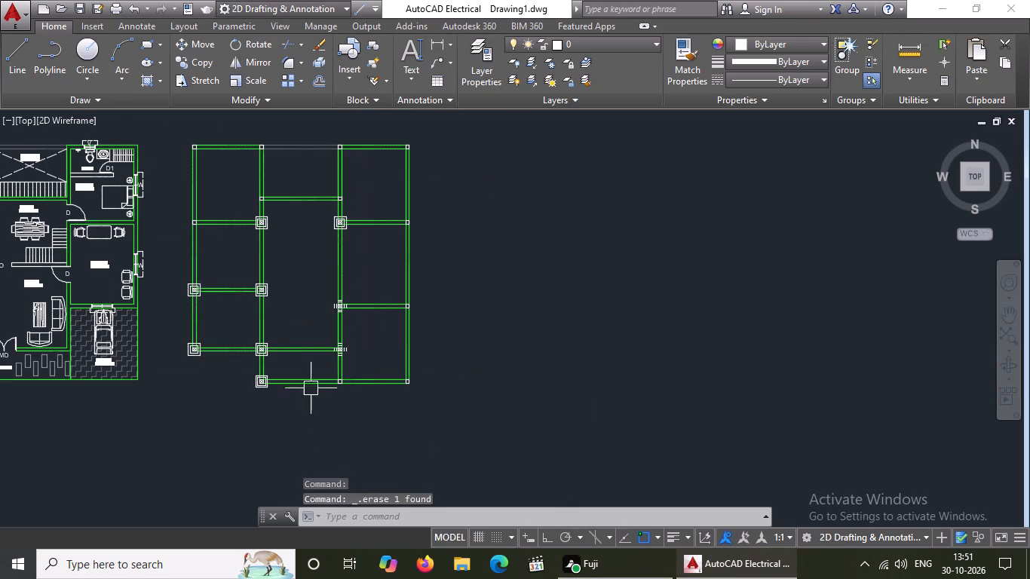
scroll(250, 391, up, 5)
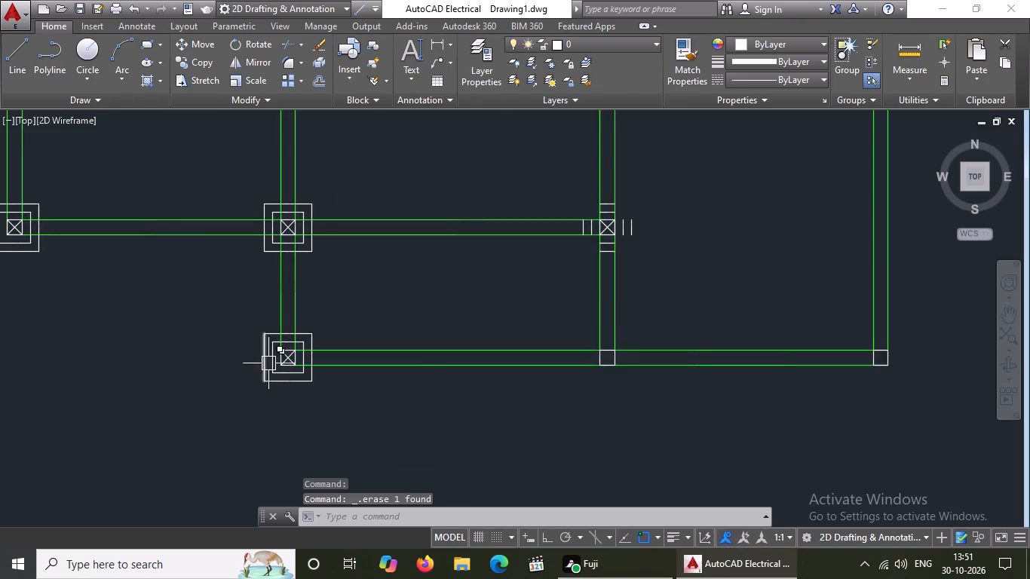
scroll(268, 363, up, 1)
click(301, 439)
key(Delete)
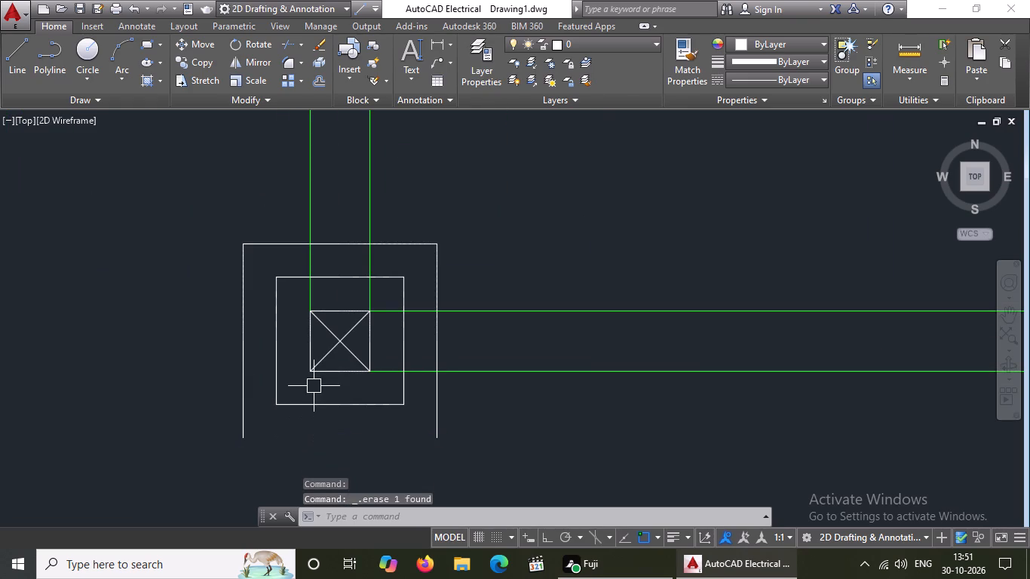
click(315, 401)
key(Delete)
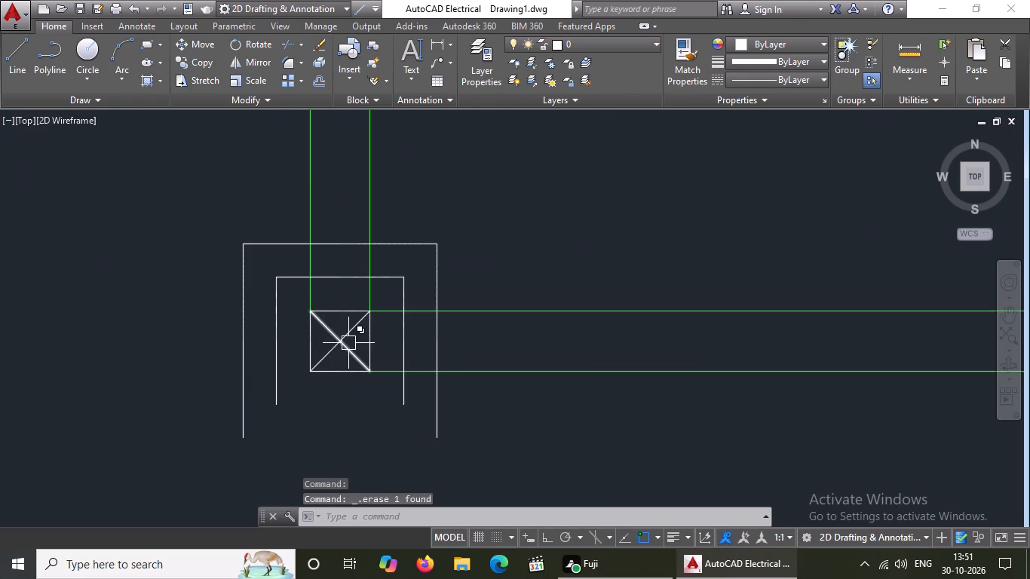
click(347, 349)
key(Delete)
click(332, 346)
key(Delete)
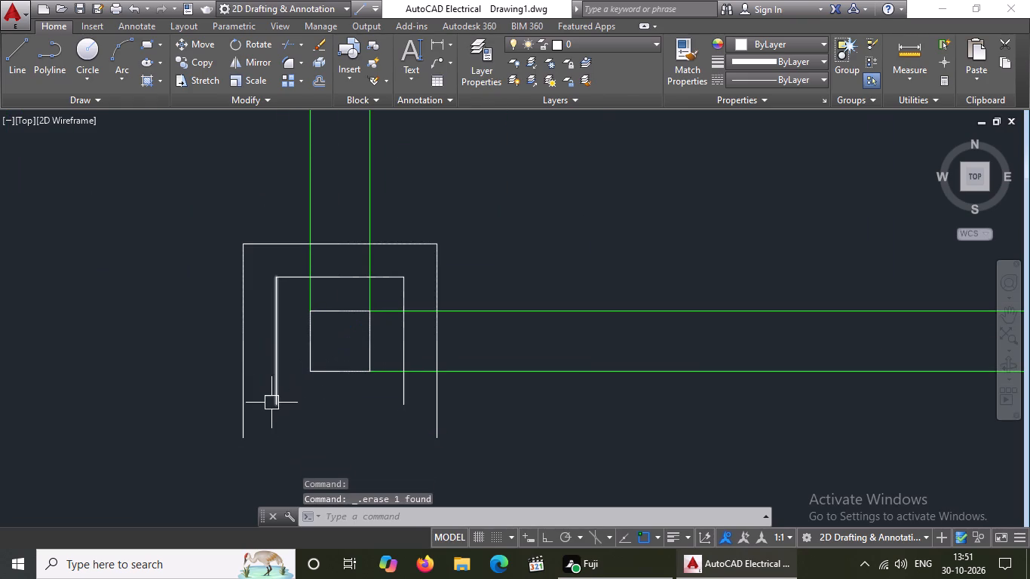
Erase the remaining left, right and top sides of both footing squares around the bottom beam's left-end column.
click(271, 403)
key(Delete)
click(239, 415)
key(Delete)
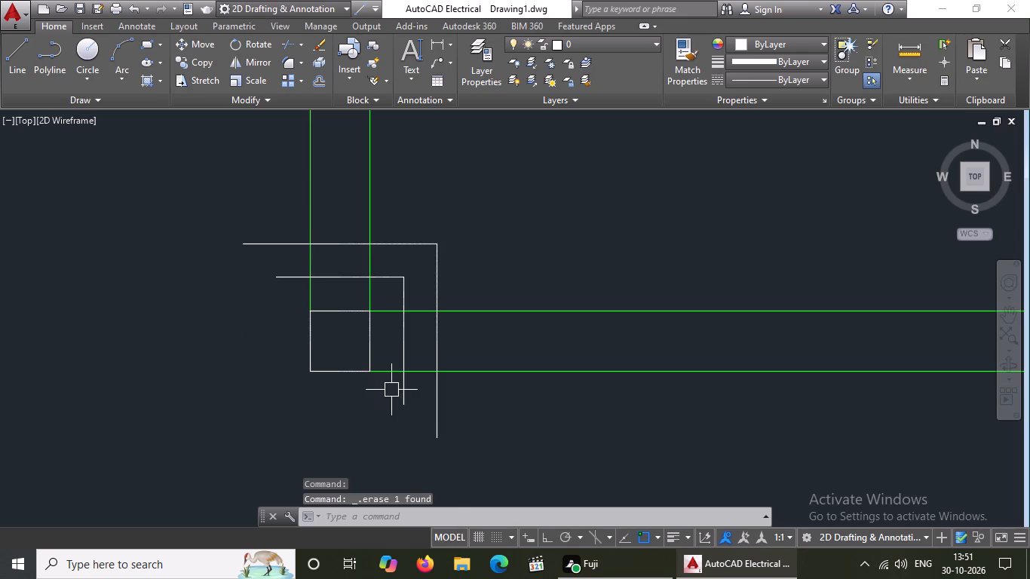
click(395, 388)
click(410, 401)
drag(410, 401, 406, 409)
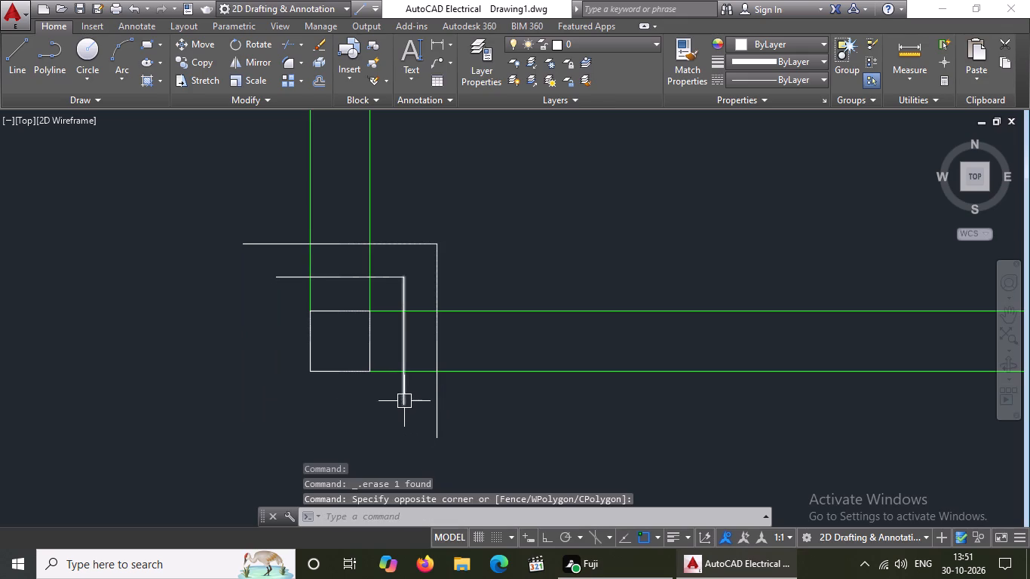
click(404, 400)
key(Delete)
click(439, 421)
key(Delete)
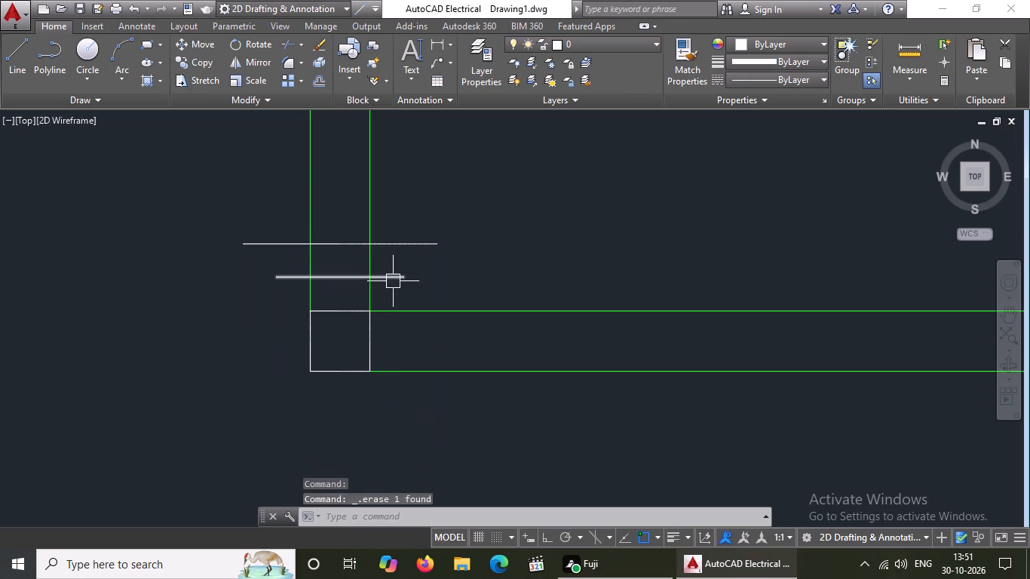
click(393, 281)
key(Delete)
click(410, 243)
key(Delete)
At the column directly above the bottom beam's middle column, erase the two short footing lines to its right and both cross diagonals.
scroll(406, 293, down, 6)
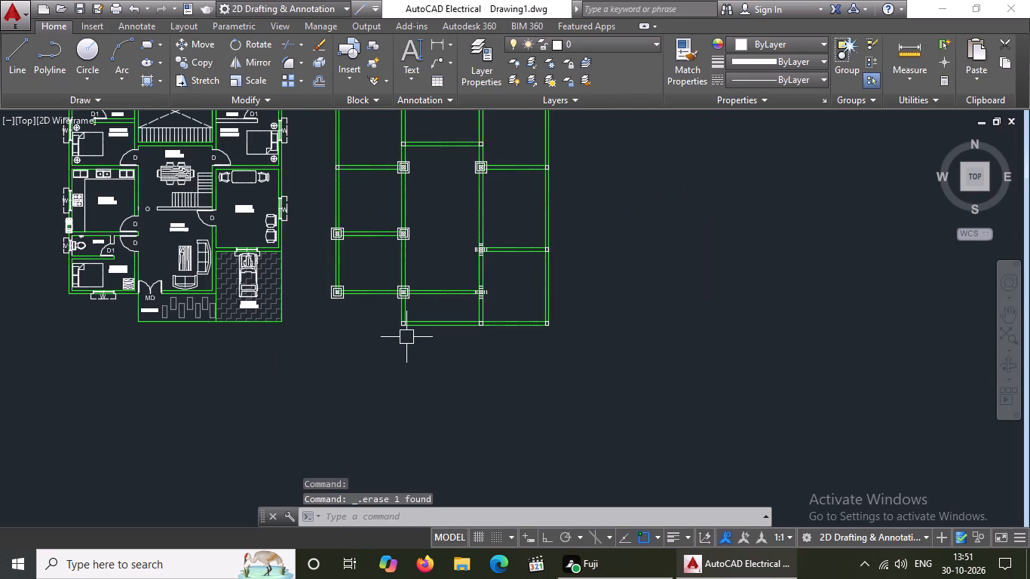
scroll(479, 289, up, 5)
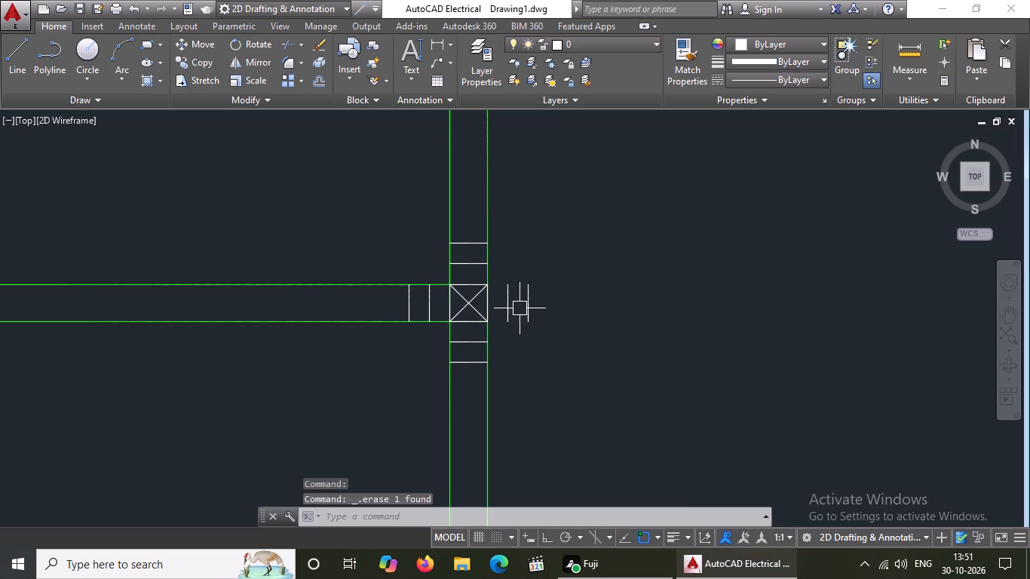
click(526, 302)
key(Delete)
click(510, 305)
key(Delete)
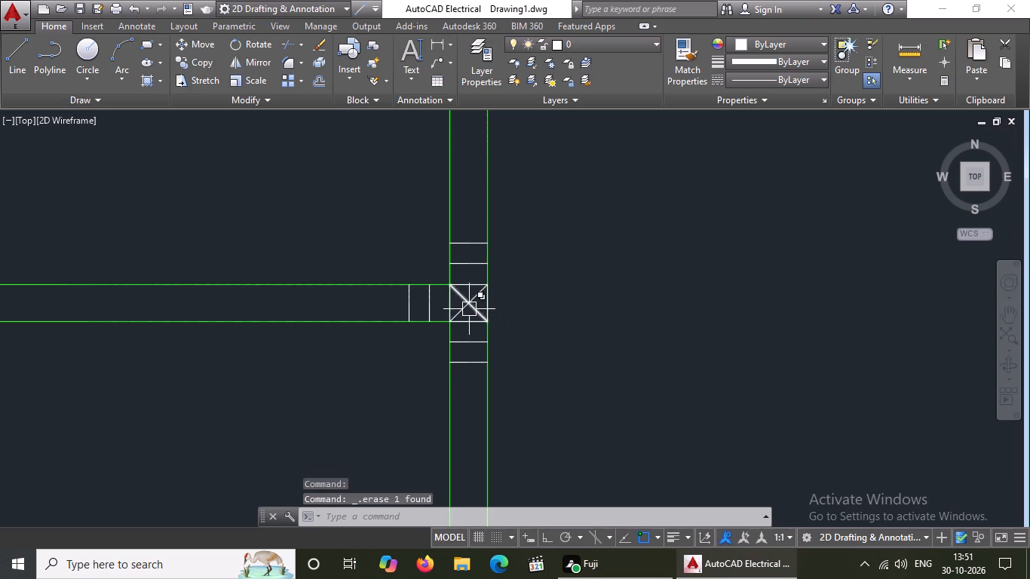
click(471, 308)
key(Delete)
click(468, 299)
key(Delete)
Erase the remaining pairs of short footing lines below, left of and above the same column.
click(467, 338)
key(Delete)
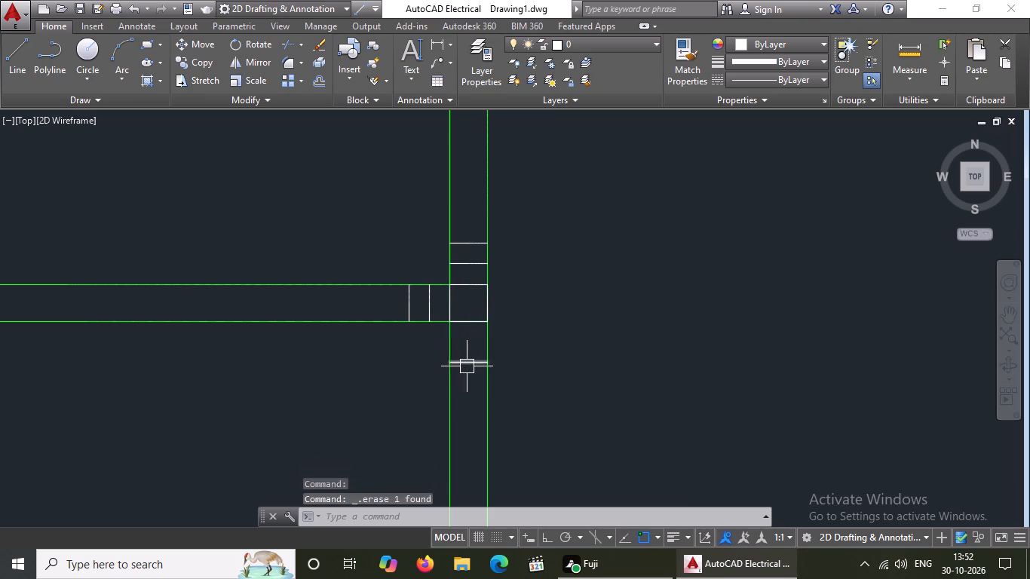
click(474, 365)
key(Delete)
click(427, 309)
key(Delete)
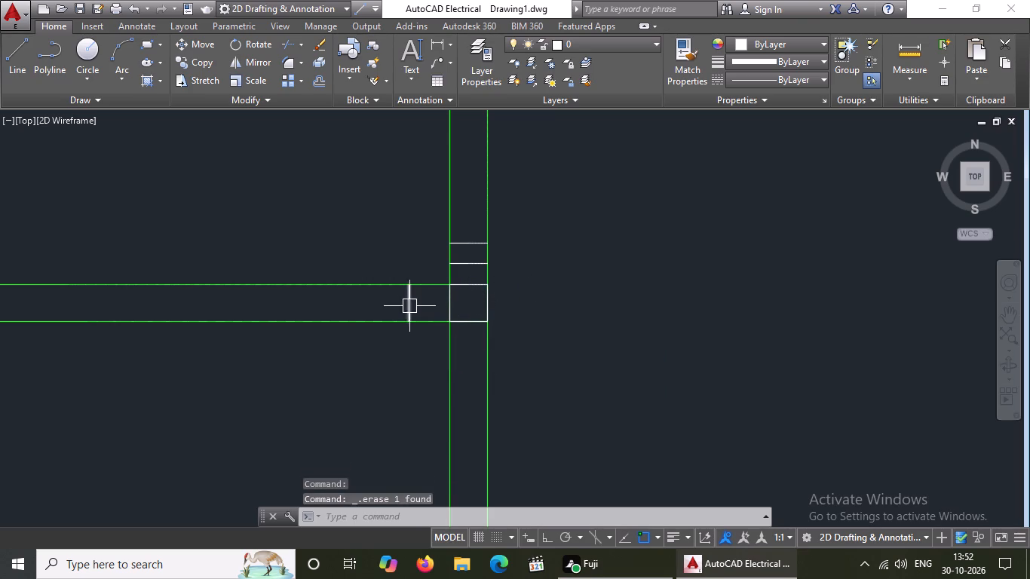
click(405, 305)
key(Delete)
click(474, 262)
key(Delete)
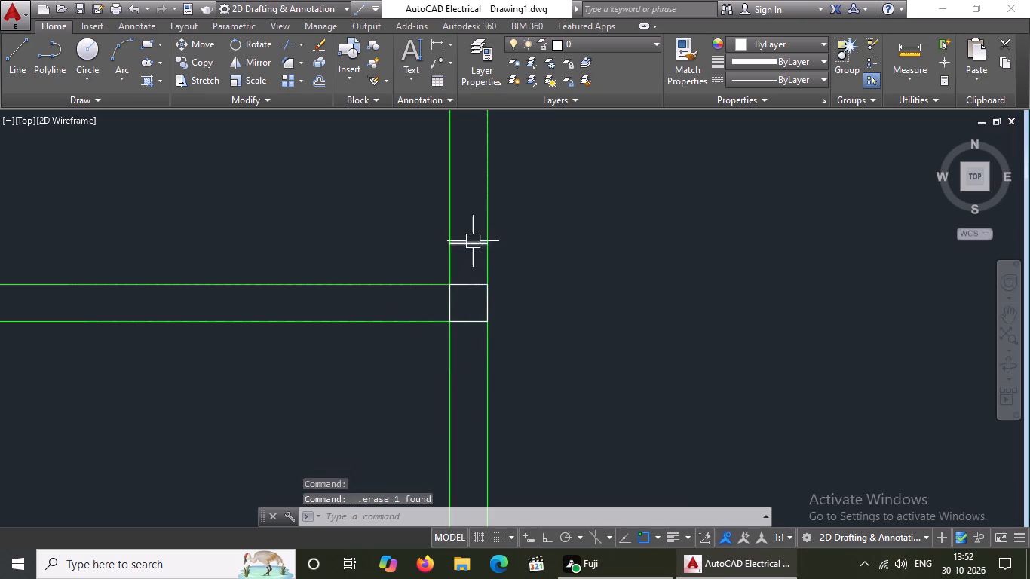
click(473, 239)
key(Delete)
Erase all four sides of the outer footing square around the column directly above the bottom beam's left-end column.
scroll(504, 253, down, 4)
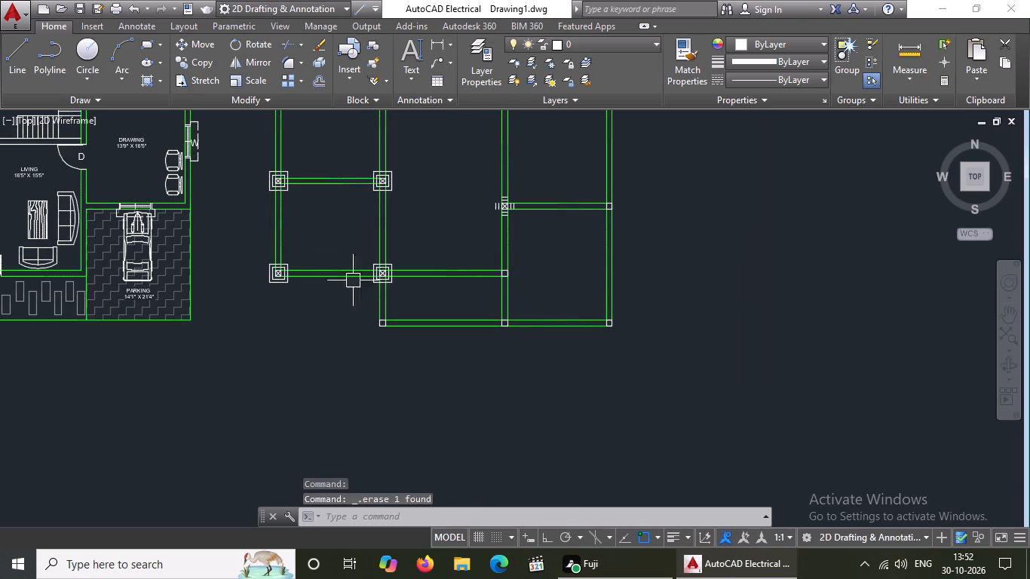
scroll(377, 289, up, 4)
click(417, 333)
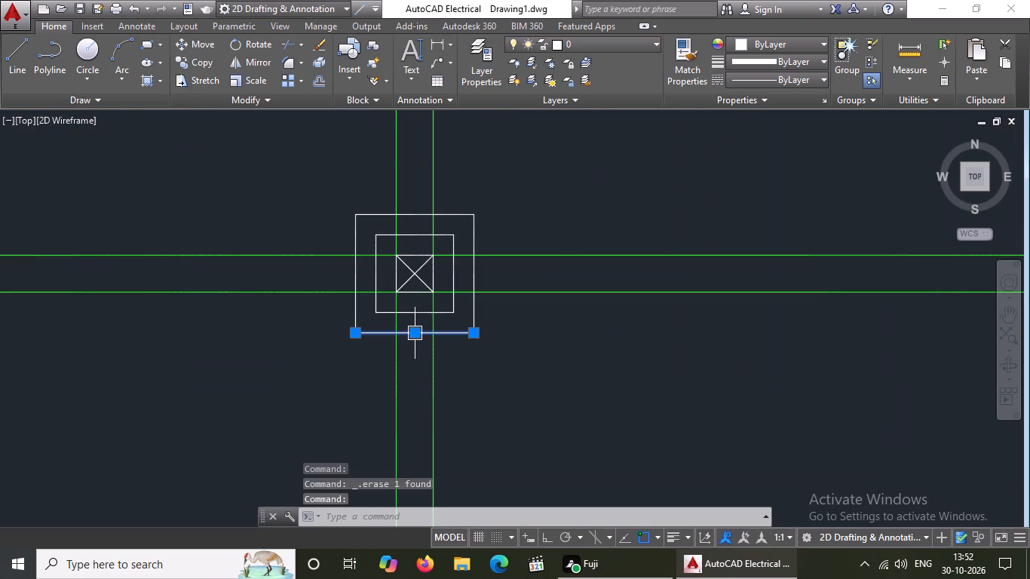
key(Delete)
click(471, 303)
key(Delete)
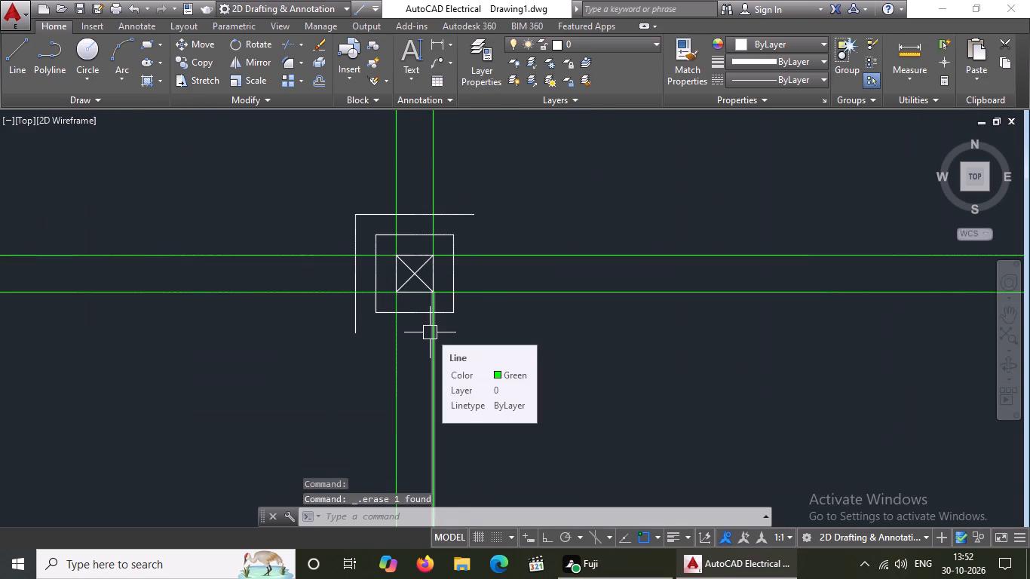
click(457, 216)
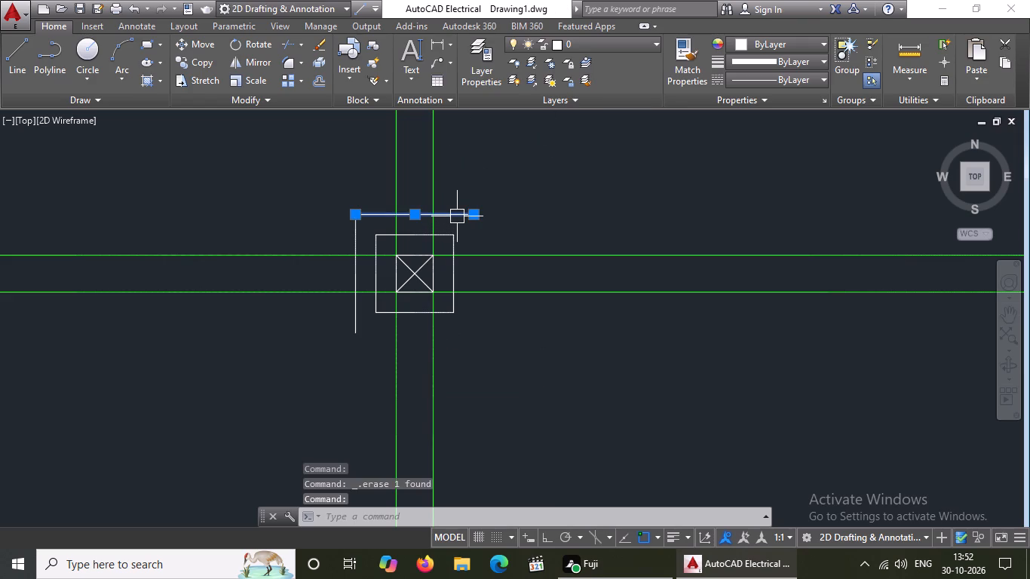
key(Return)
click(358, 237)
key(Return)
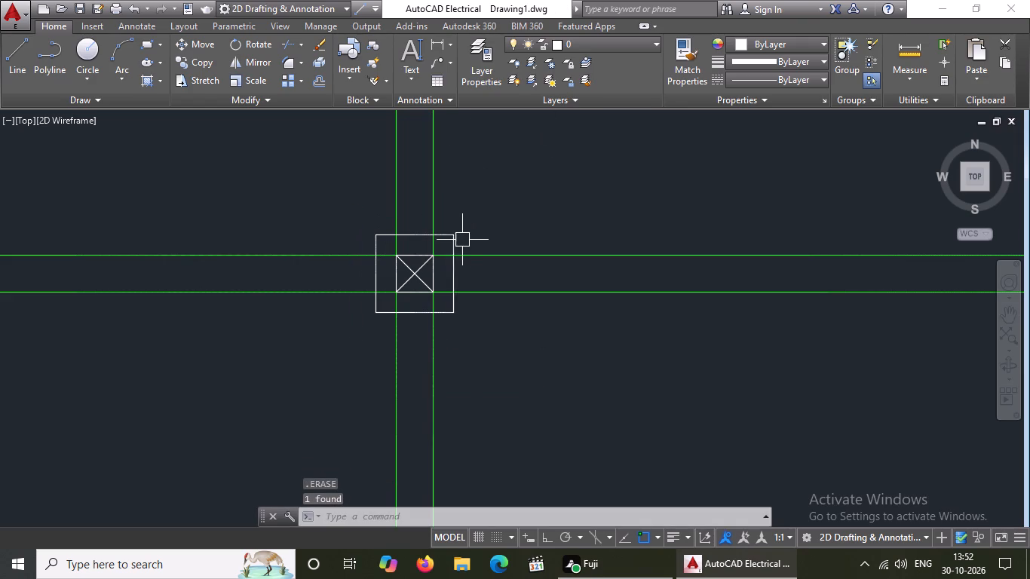
Erase all four sides of the inner footing square around the same column.
click(453, 238)
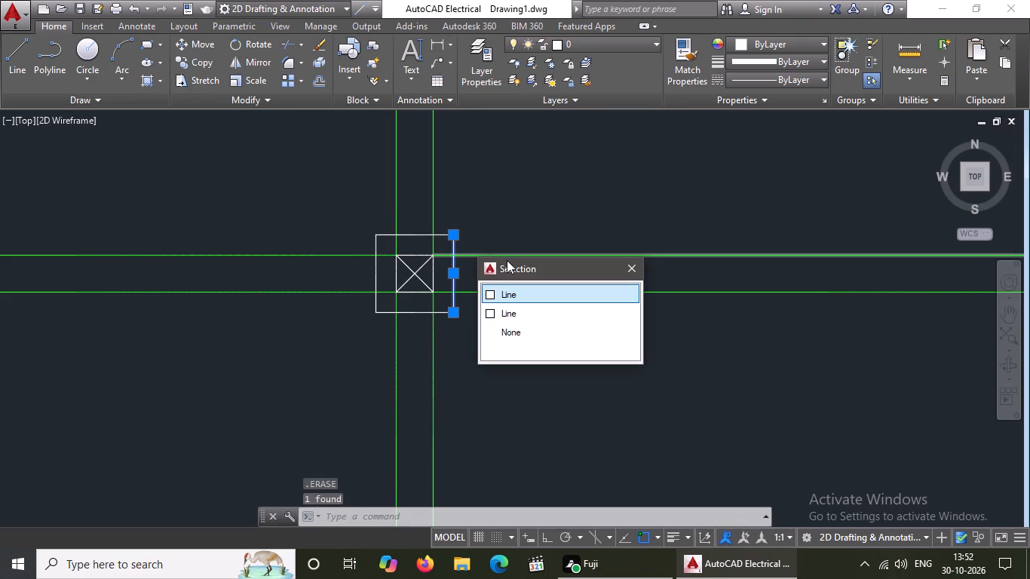
key(Return)
key(Delete)
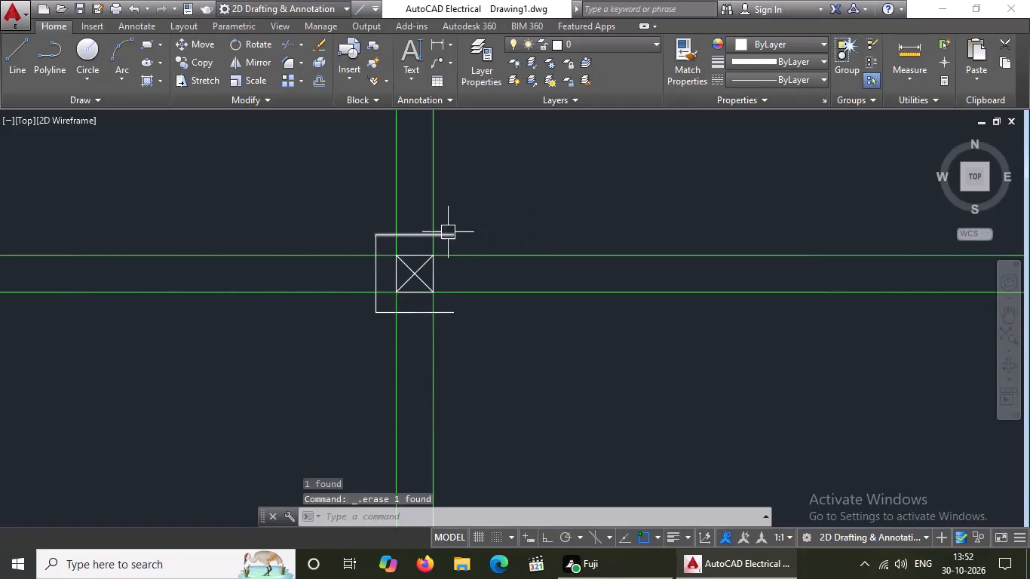
click(447, 232)
key(Delete)
click(449, 311)
key(Delete)
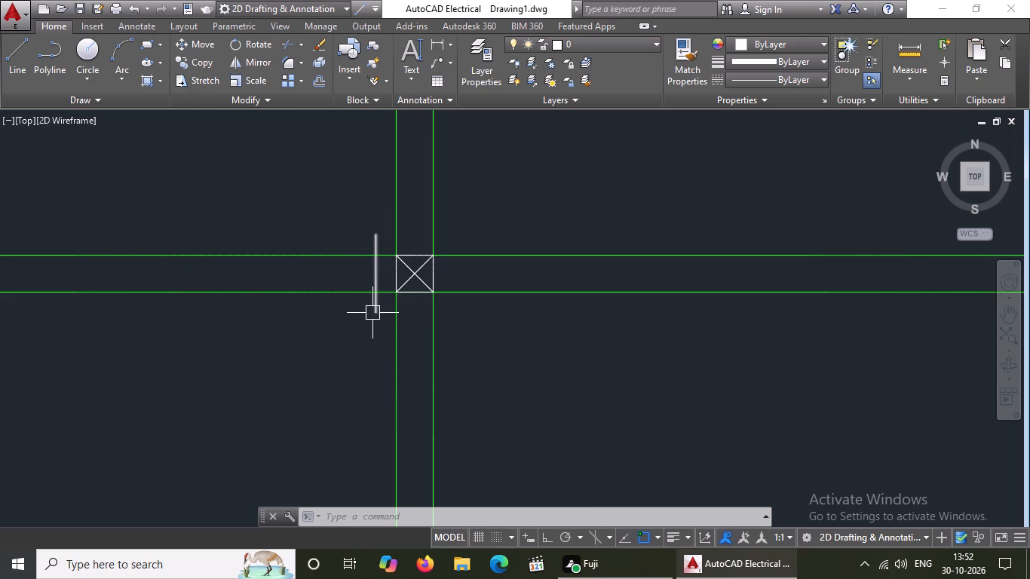
click(372, 313)
key(Delete)
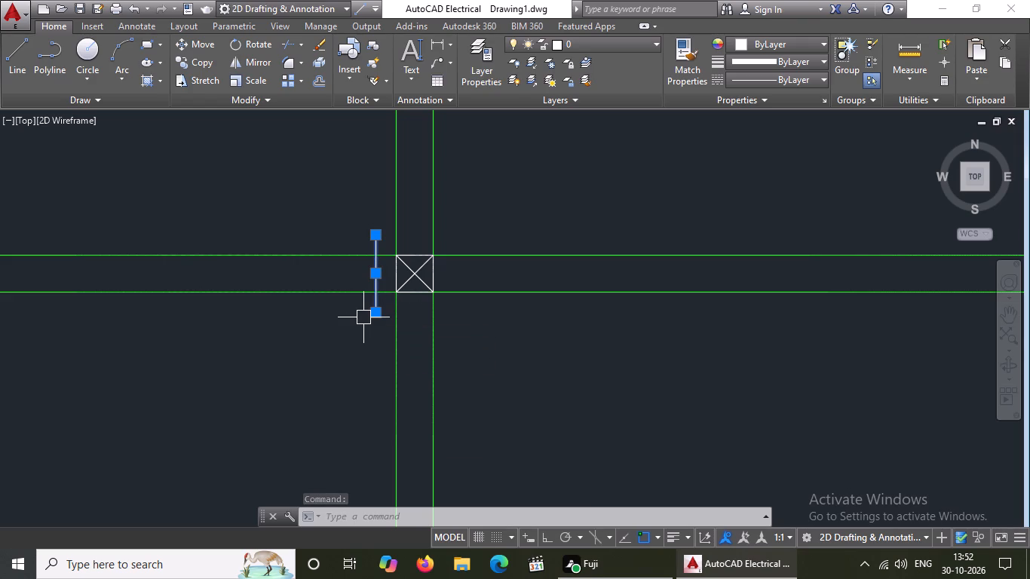
key(Delete)
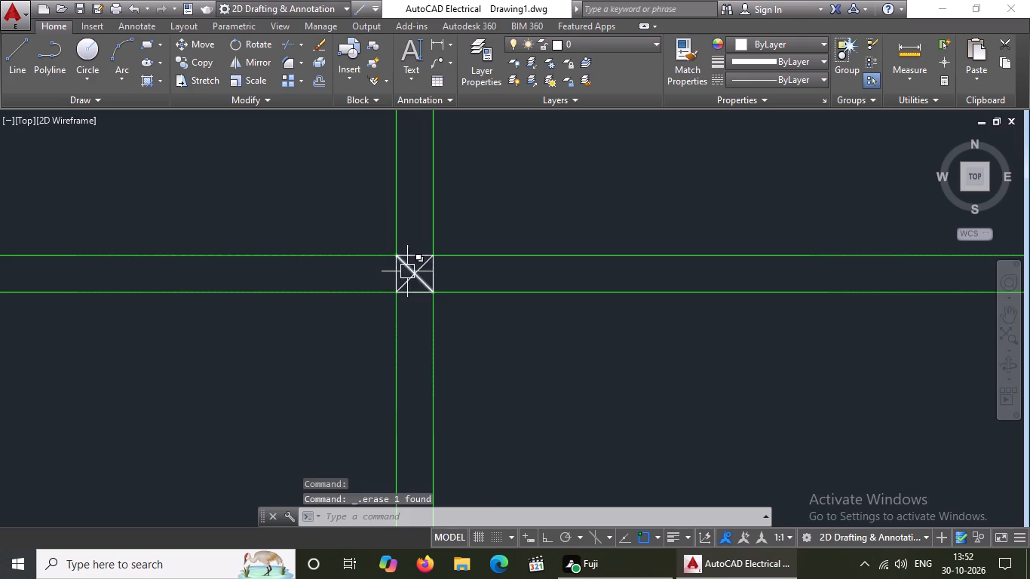
Erase both cross diagonals inside the column directly above the bottom beam's left-end column.
click(413, 273)
key(Delete)
key(Delete)
click(415, 270)
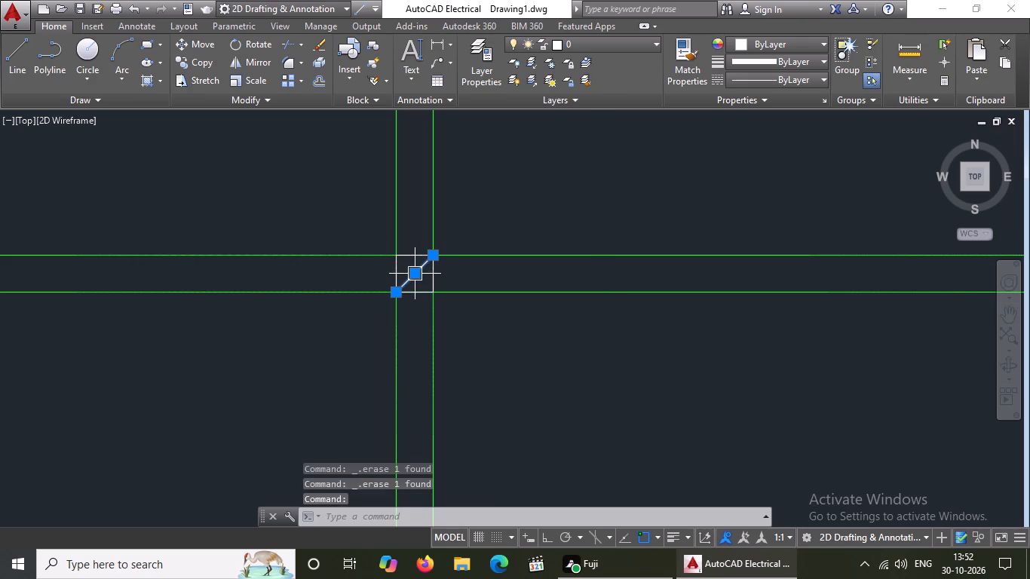
key(Delete)
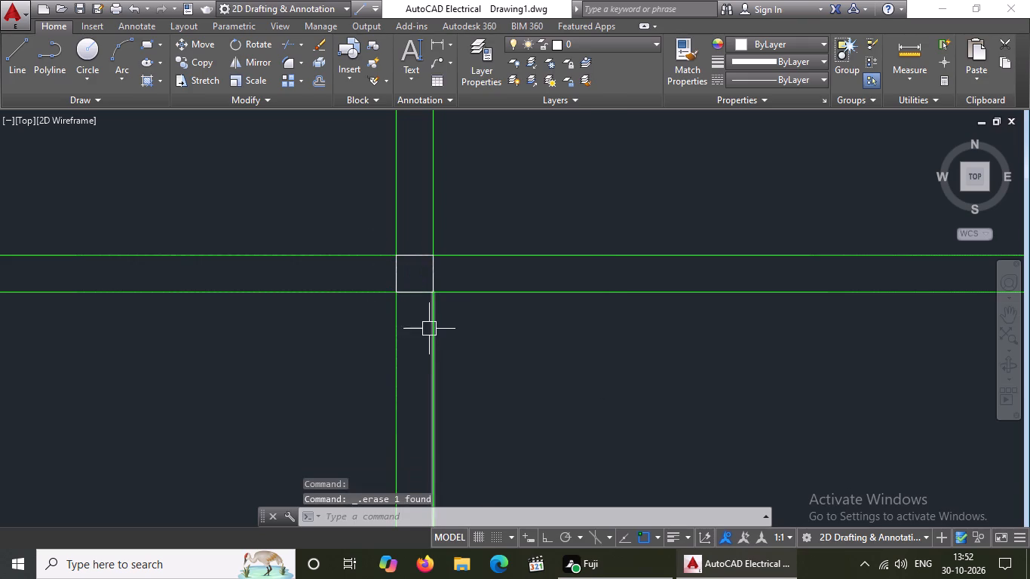
At the left-end column of the second-lowest beam, erase the outer footing square's bottom, left and right sides and the inner square's bottom side.
scroll(429, 323, down, 3)
scroll(243, 318, up, 3)
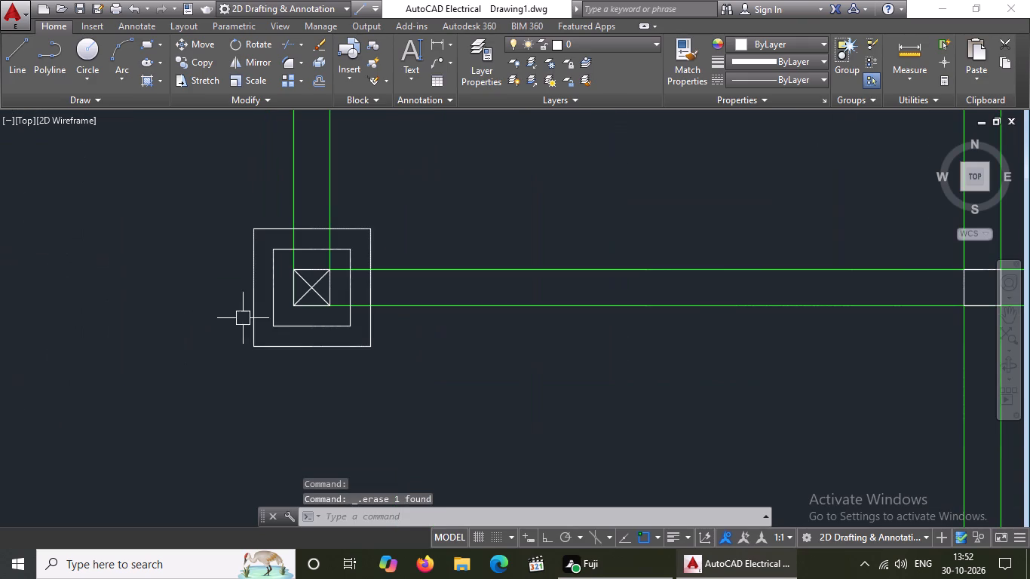
click(274, 343)
key(Delete)
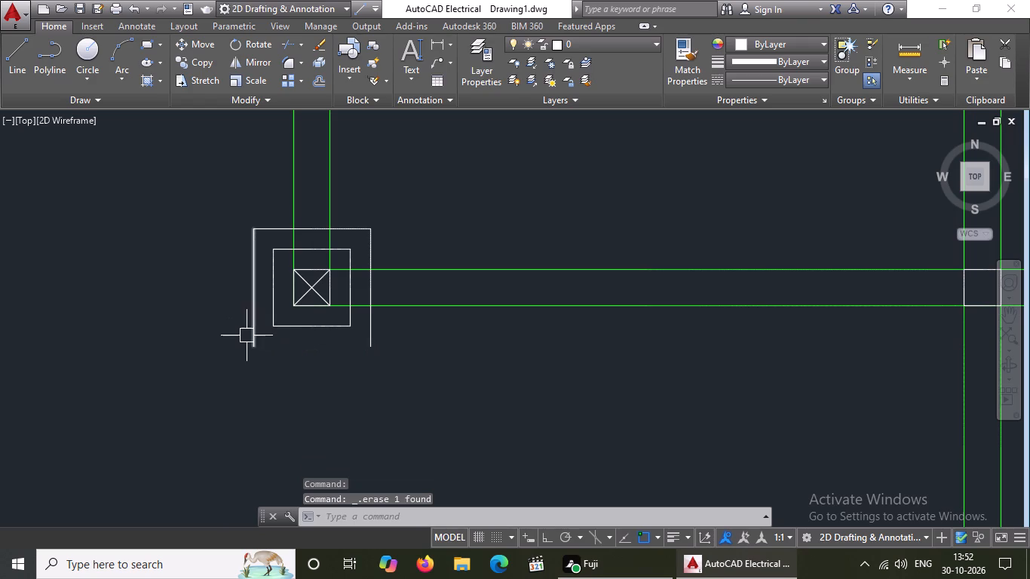
click(253, 341)
key(Delete)
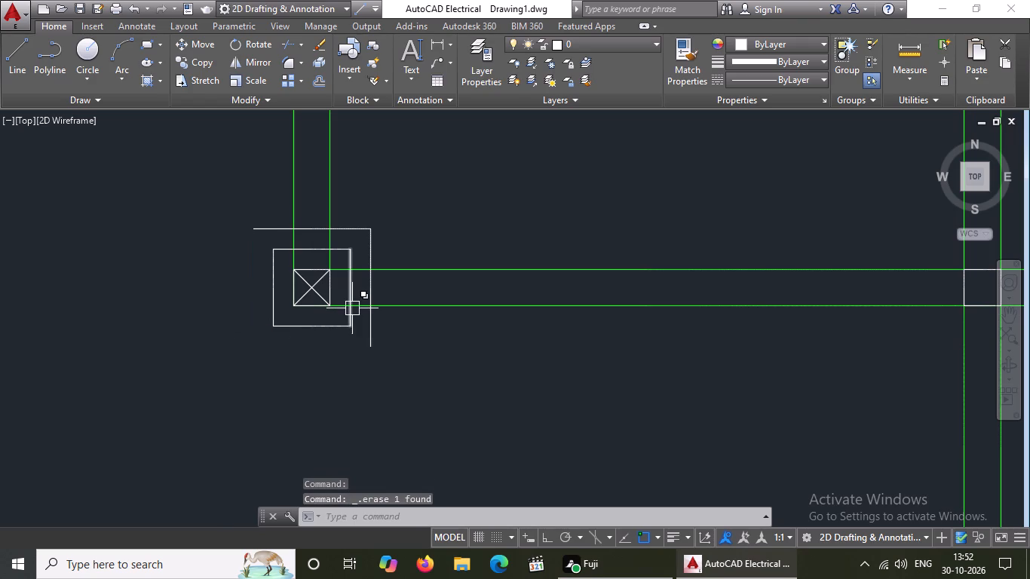
click(342, 329)
key(Delete)
click(372, 334)
key(Delete)
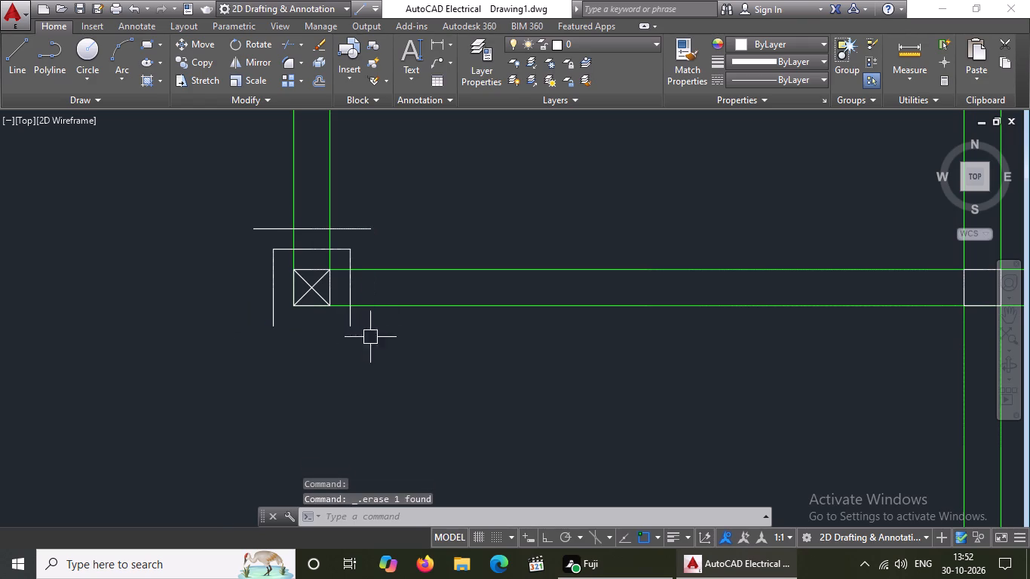
Erase the same column's remaining footing lines: the outer square's top side and the inner square's right, top and left sides.
click(354, 323)
key(Delete)
click(343, 231)
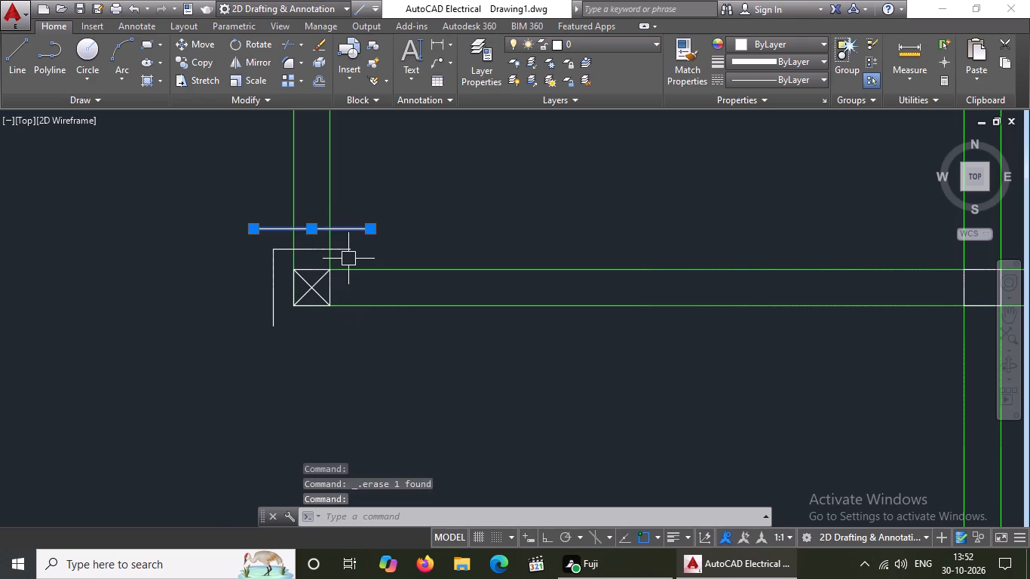
key(Delete)
click(350, 254)
key(Delete)
click(270, 286)
key(Delete)
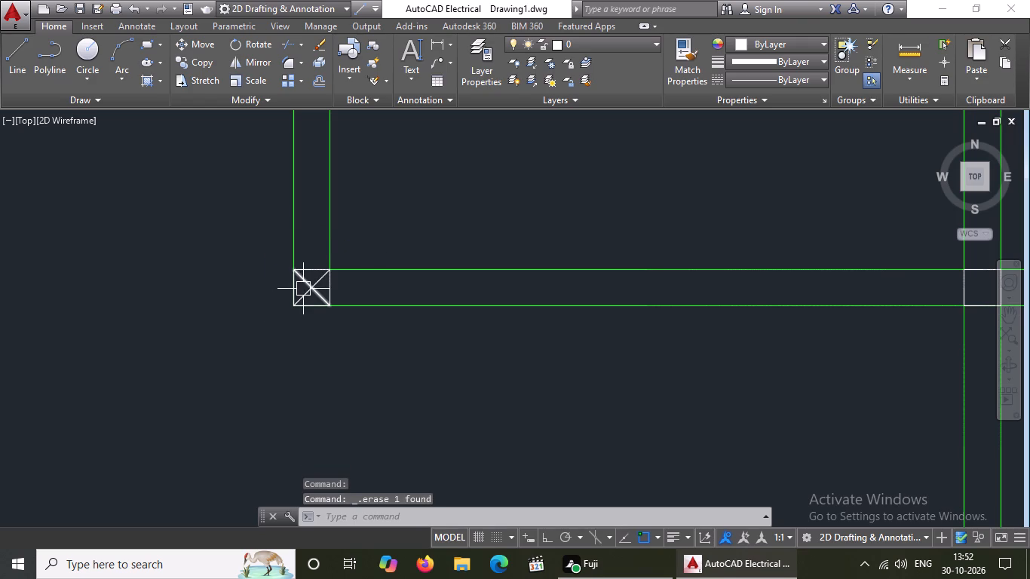
Erase both cross diagonals inside the left-end column of the second-lowest beam.
click(303, 289)
key(Delete)
click(308, 283)
key(Delete)
At the column directly above the second-lowest beam's right-end column, erase the pairs of short footing lines to its right and below it.
scroll(323, 348, down, 2)
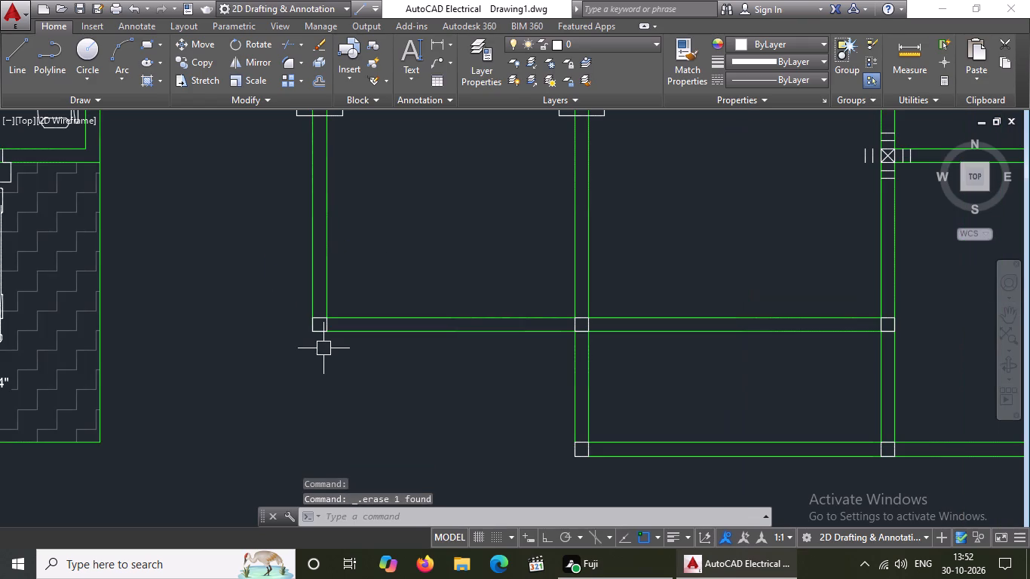
scroll(330, 381, down, 2)
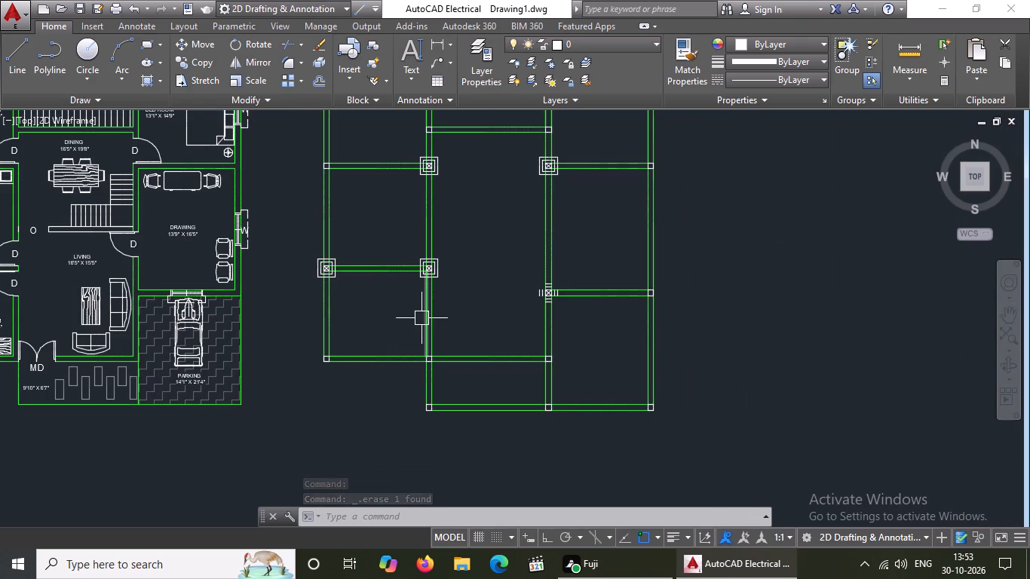
scroll(556, 289, up, 2)
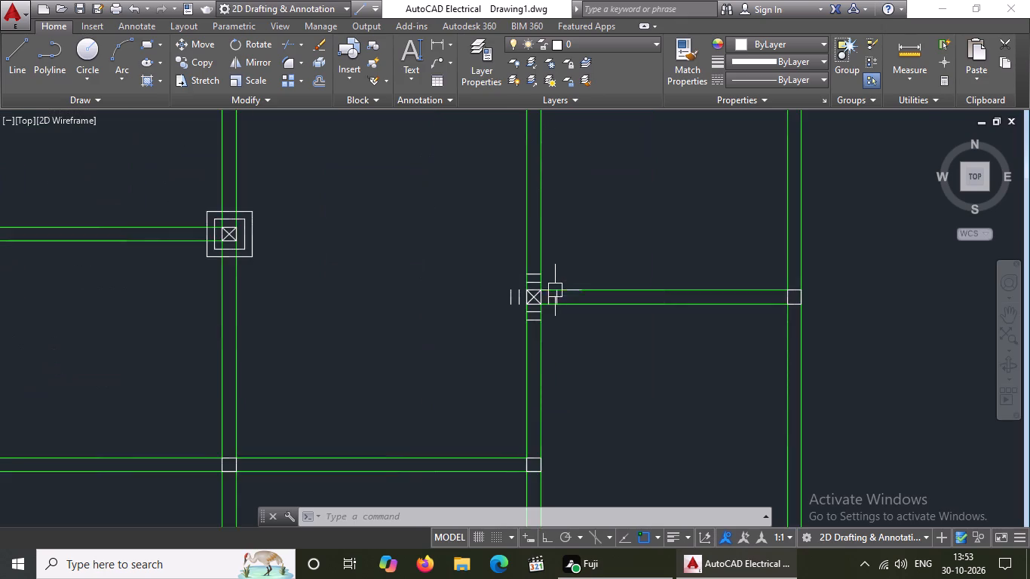
scroll(550, 297, up, 2)
click(561, 293)
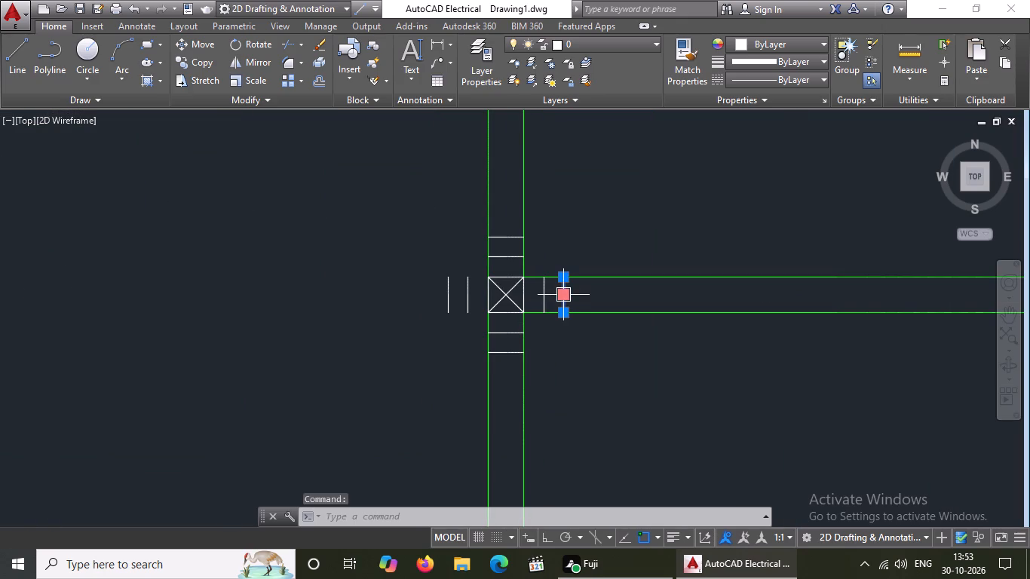
key(Delete)
click(539, 296)
key(Delete)
click(498, 354)
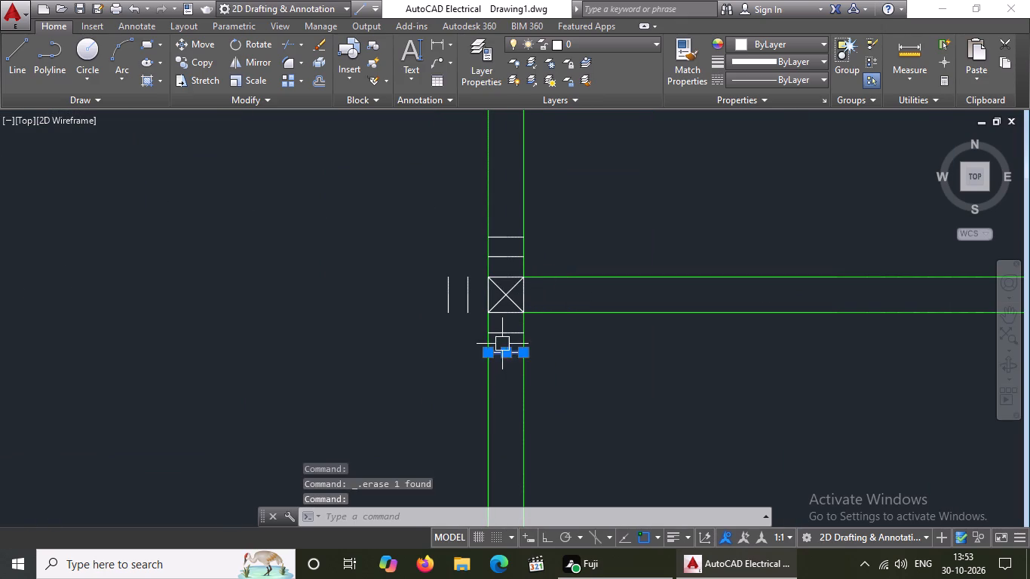
key(Delete)
click(507, 335)
key(Delete)
Erase the remaining pairs of short footing lines left of and above the same column.
click(446, 306)
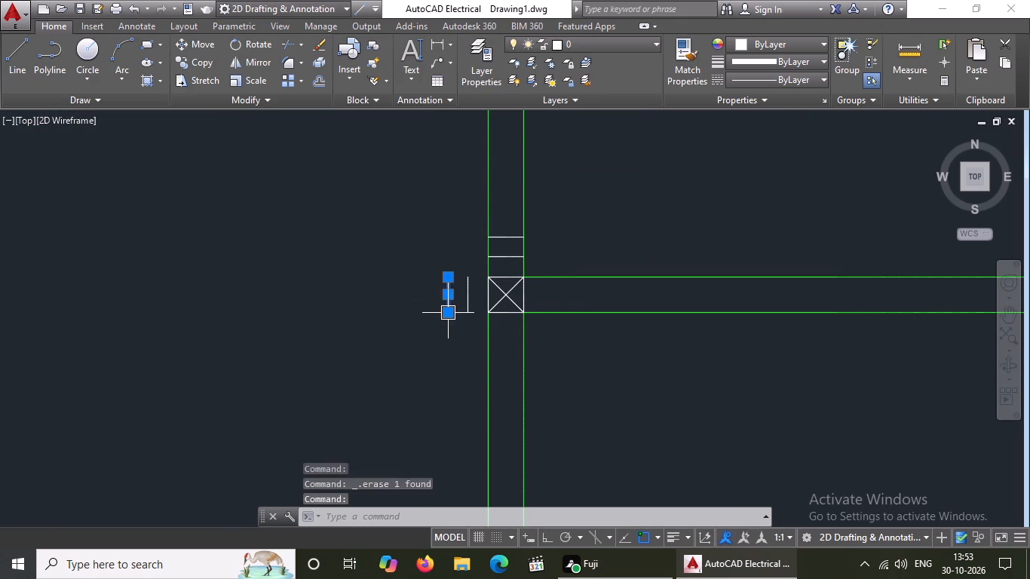
key(Delete)
click(471, 304)
key(Delete)
click(507, 259)
key(Delete)
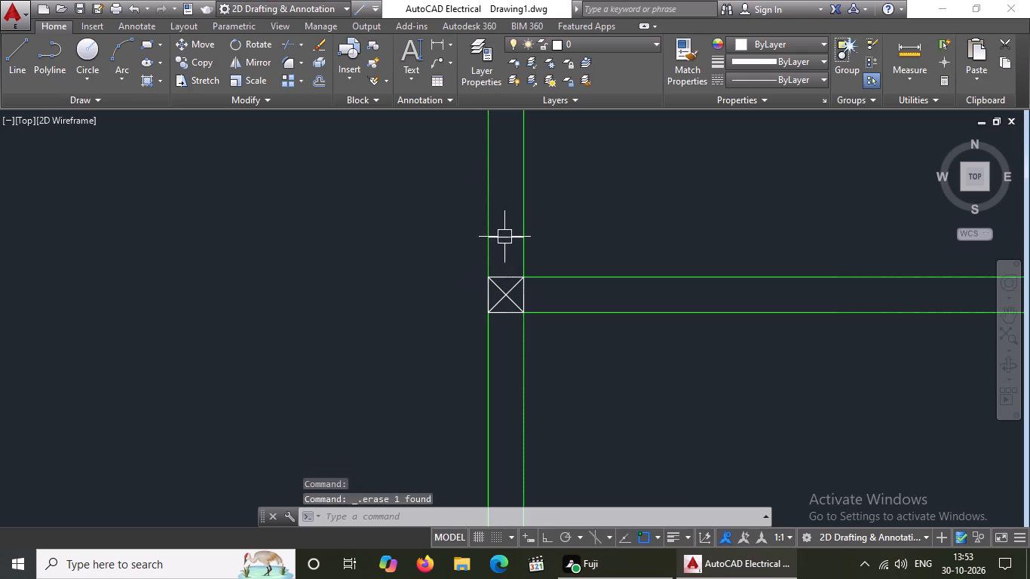
click(503, 228)
click(501, 239)
key(Delete)
Erase both cross diagonals inside the same column.
click(501, 298)
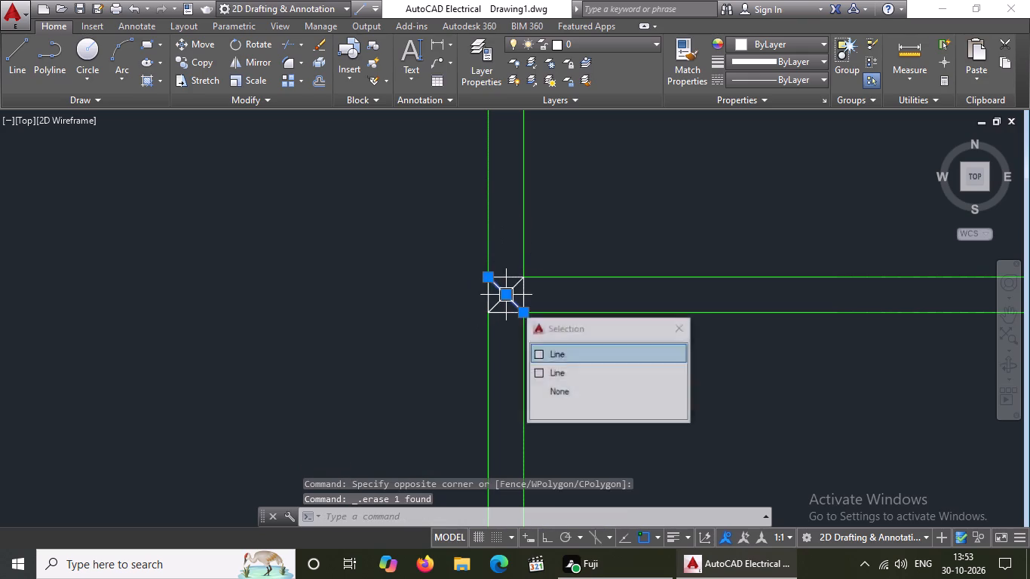
key(Delete)
click(501, 298)
key(Delete)
Erase both cross diagonals inside the next column up on the same vertical beam line, within its double footing squares.
scroll(503, 291, down, 4)
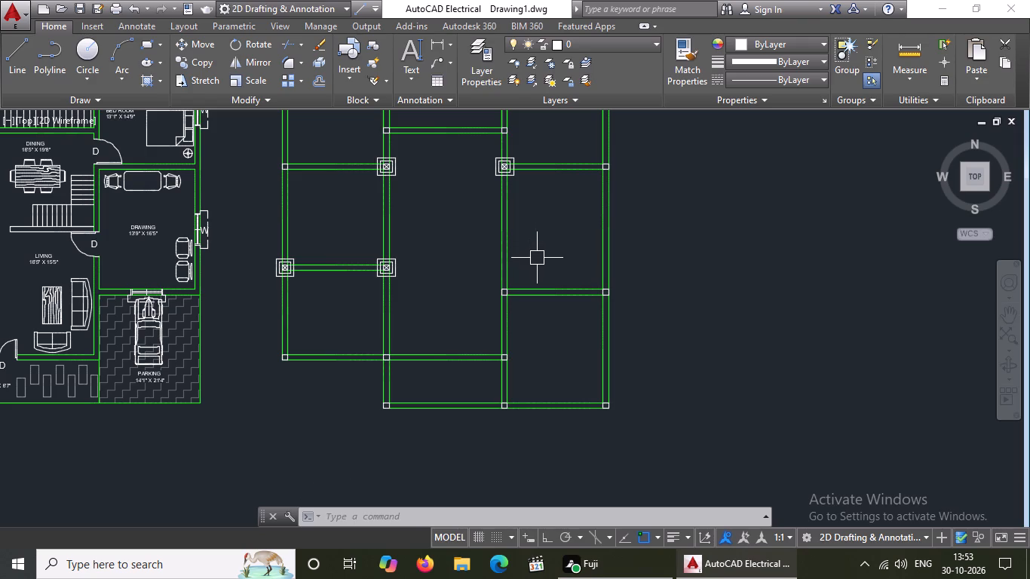
scroll(505, 164, up, 4)
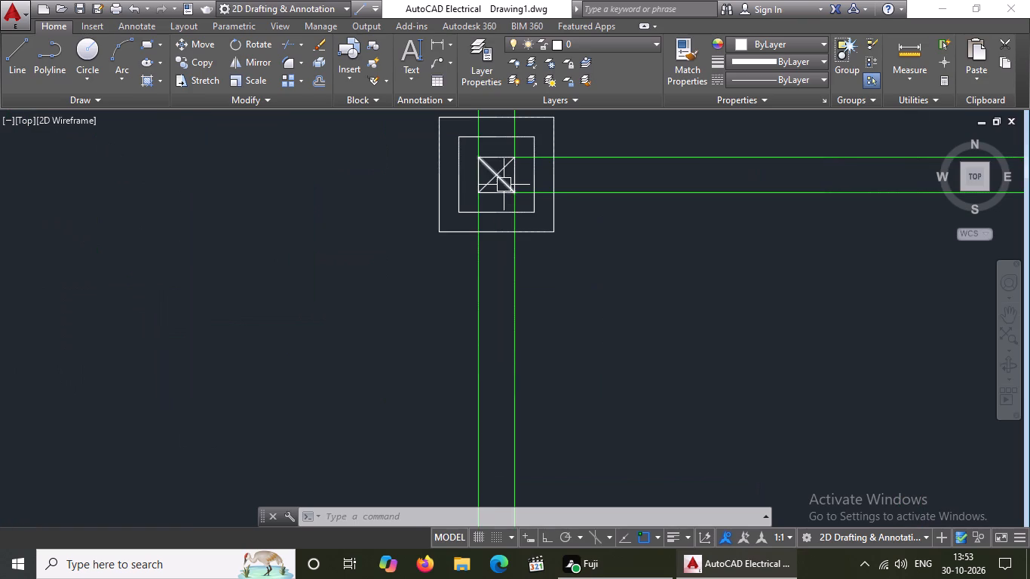
click(504, 185)
key(Delete)
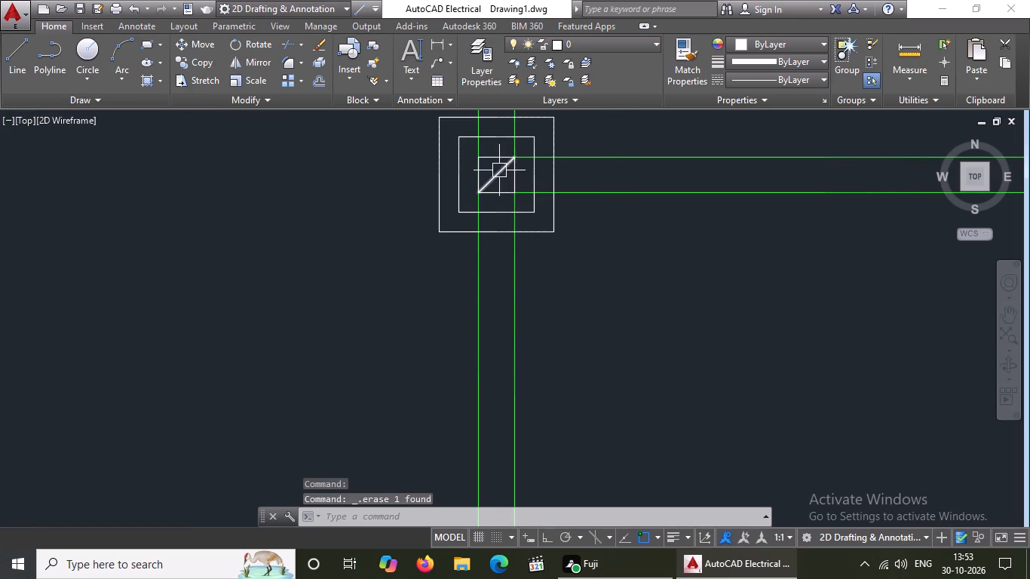
click(501, 176)
key(Delete)
Erase the bottom and right sides of both the inner and outer footing squares around the same column.
click(531, 208)
key(Delete)
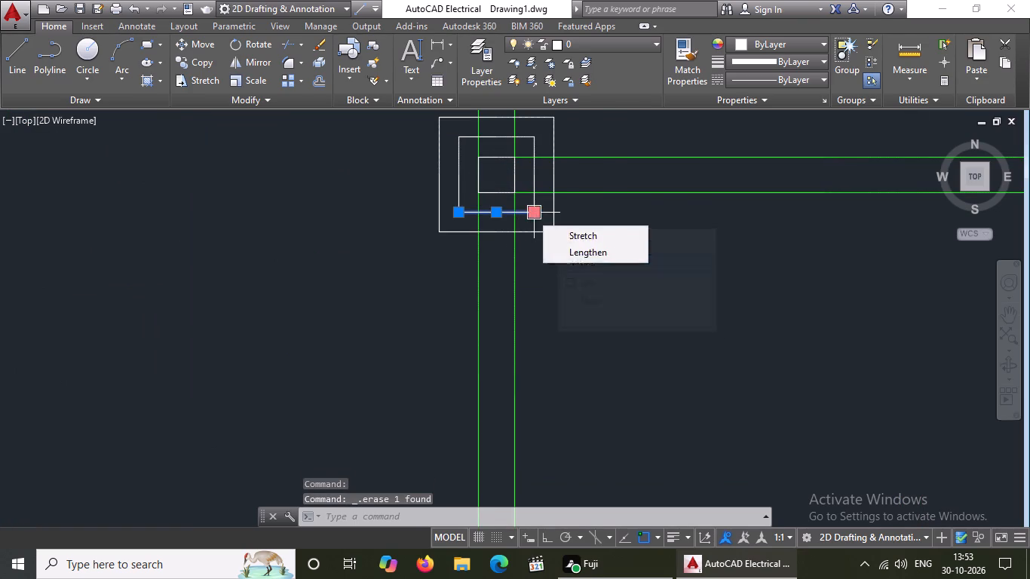
key(Delete)
click(529, 228)
key(Delete)
click(533, 204)
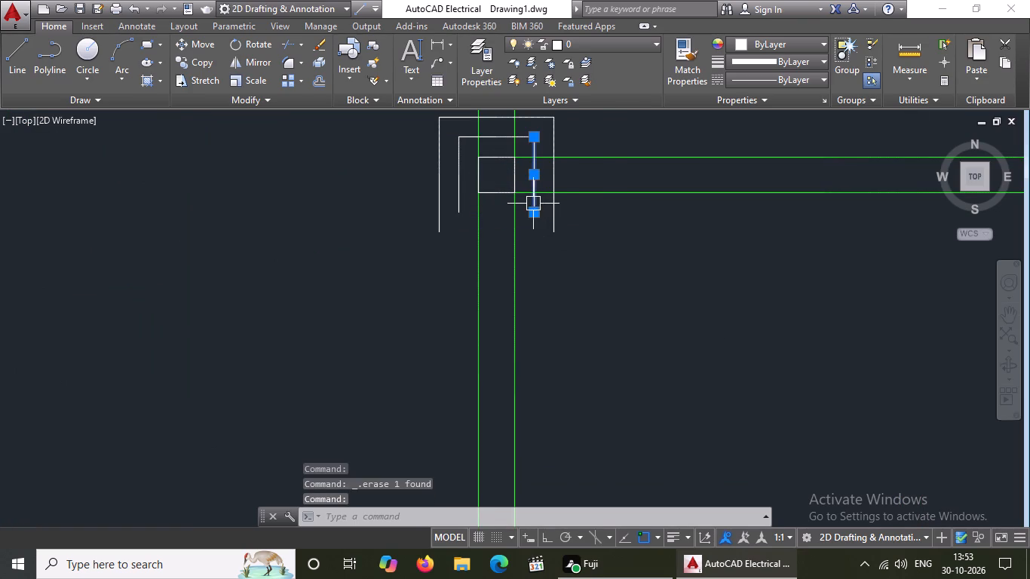
key(Delete)
click(555, 219)
key(Delete)
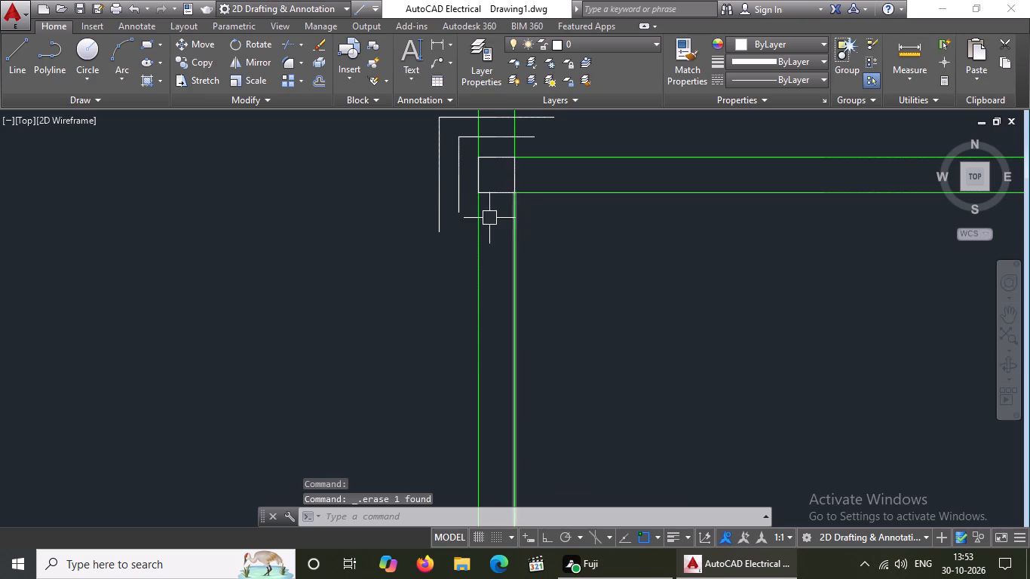
Erase the remaining left and top sides of both footing squares around the same column.
drag(456, 193, 456, 201)
key(Delete)
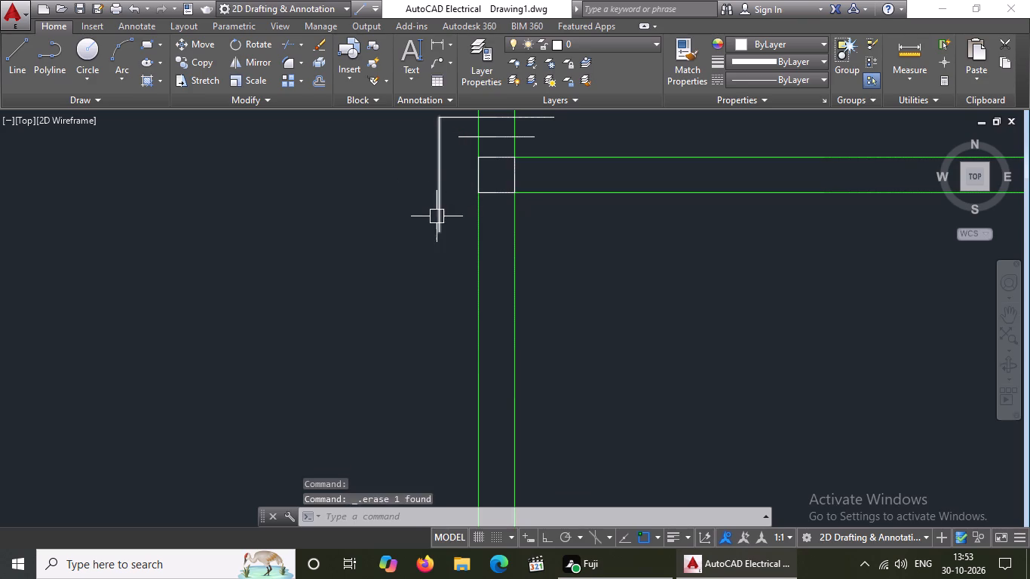
click(437, 216)
key(Delete)
click(493, 138)
key(Delete)
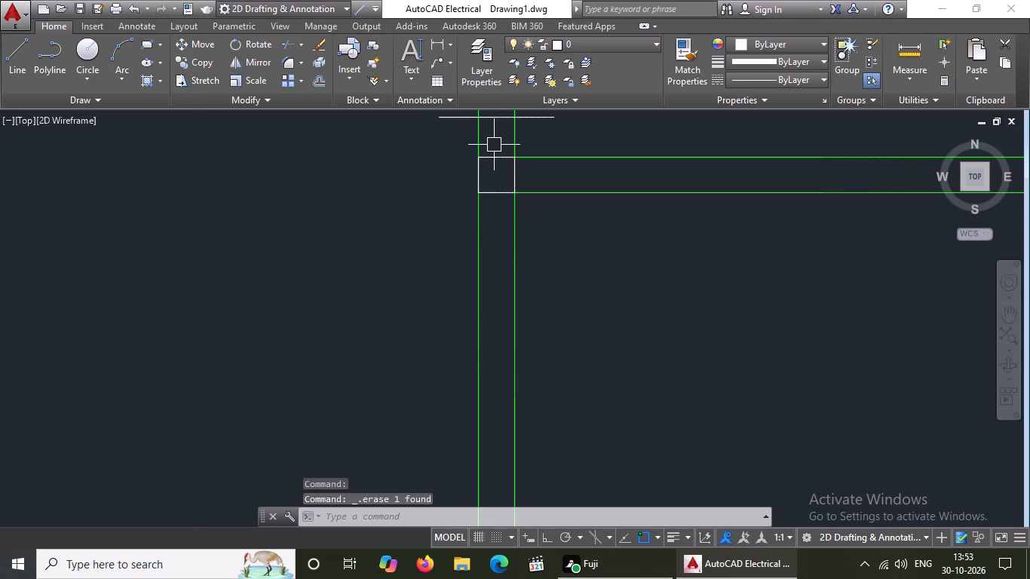
scroll(498, 155, down, 2)
click(512, 145)
key(Delete)
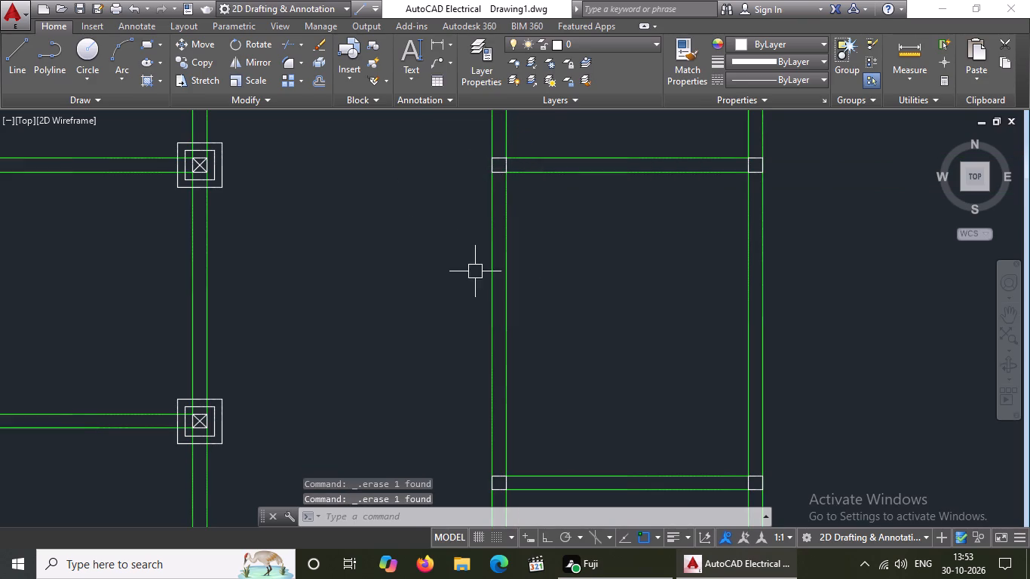
At the footing column across the central bay to the left, level with the cleared one, erase both squares' top and right sides.
scroll(475, 271, down, 6)
scroll(429, 255, up, 6)
click(469, 256)
key(Delete)
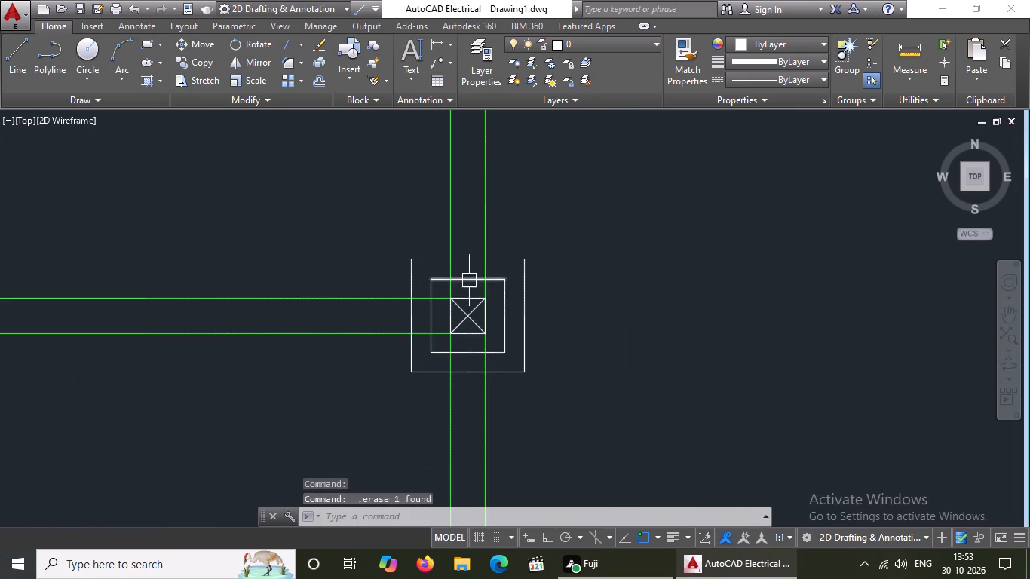
click(469, 280)
key(Delete)
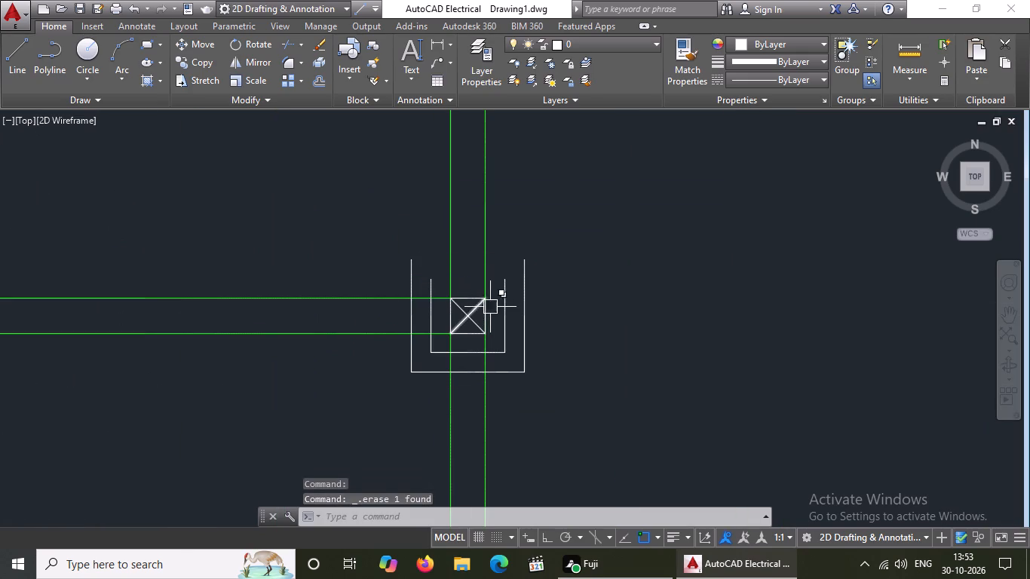
click(504, 297)
key(Delete)
click(522, 291)
key(Delete)
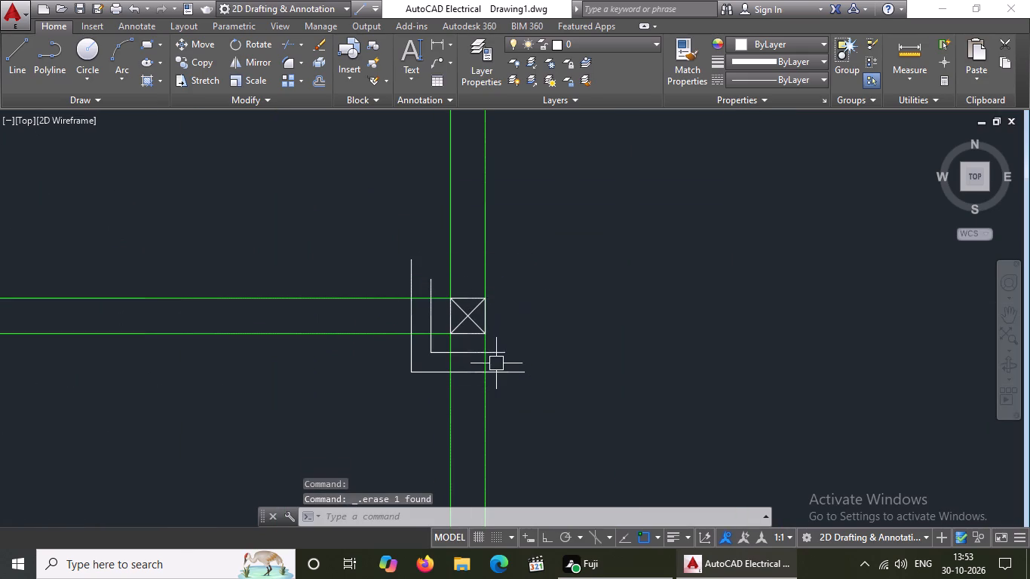
Erase the remaining bottom and left sides of both footing squares around the same column.
click(499, 358)
key(Delete)
click(502, 371)
key(Delete)
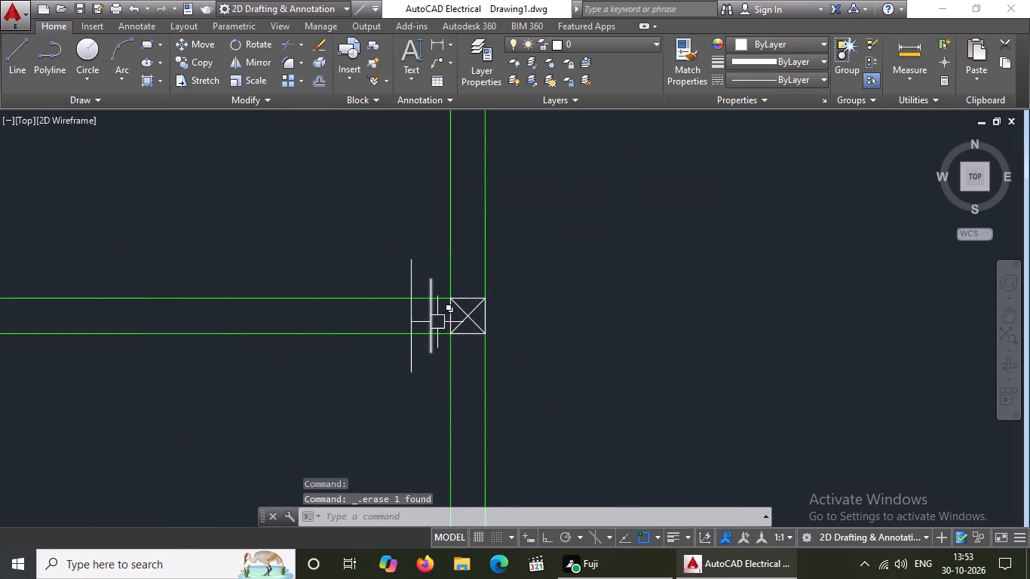
click(433, 322)
key(Delete)
click(416, 315)
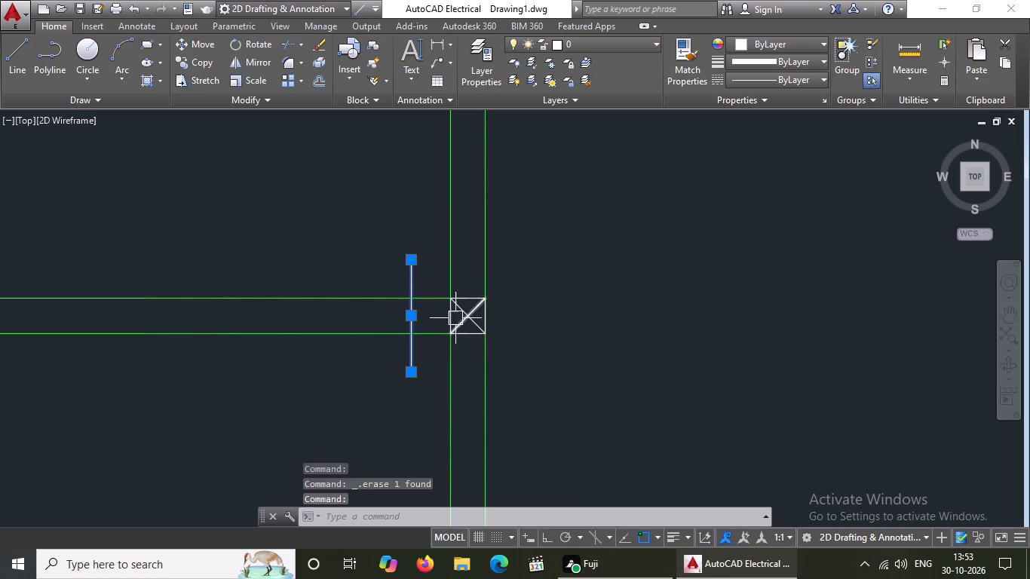
key(Delete)
Erase both cross diagonals inside the same column.
click(468, 320)
key(Delete)
click(471, 318)
key(Delete)
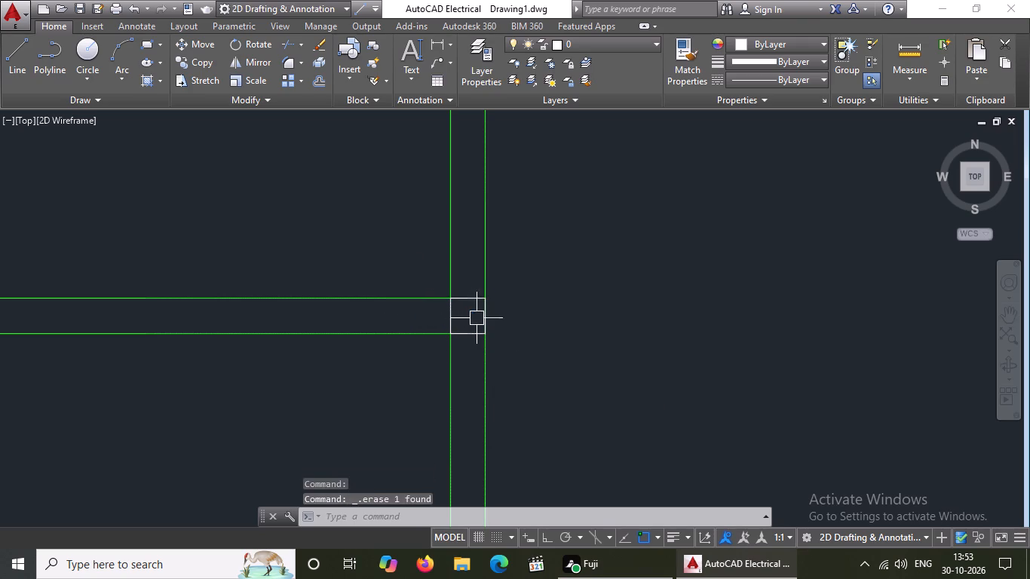
At the remaining footing column between the lower-left bay and the central bay, erase both cross diagonals inside the column.
scroll(532, 313, down, 5)
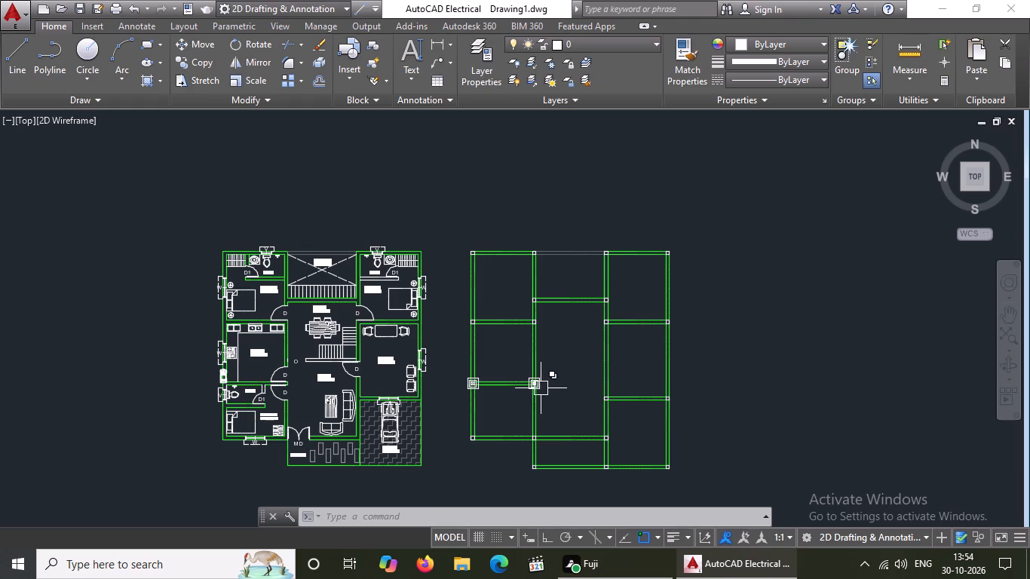
scroll(541, 388, up, 7)
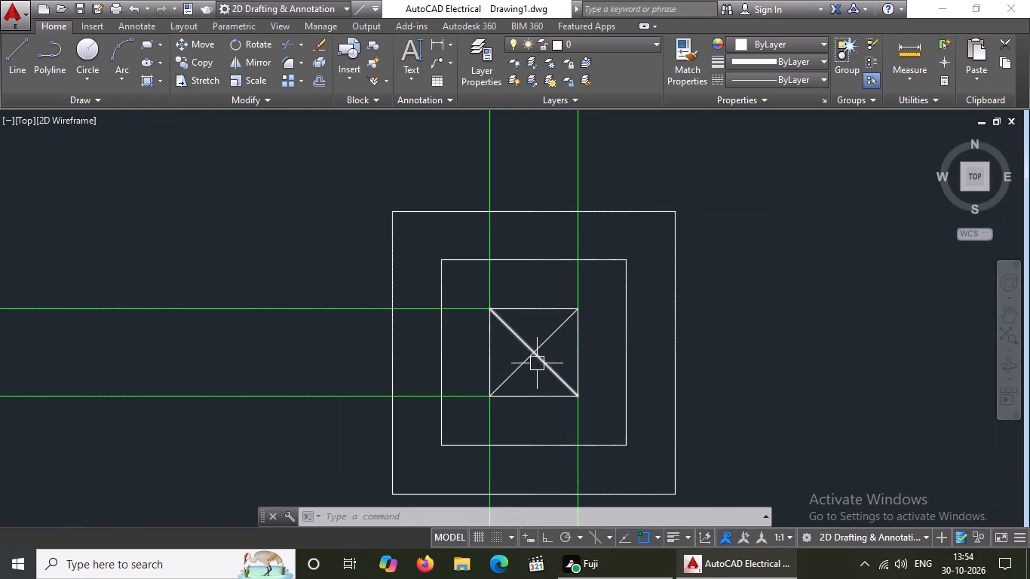
click(537, 363)
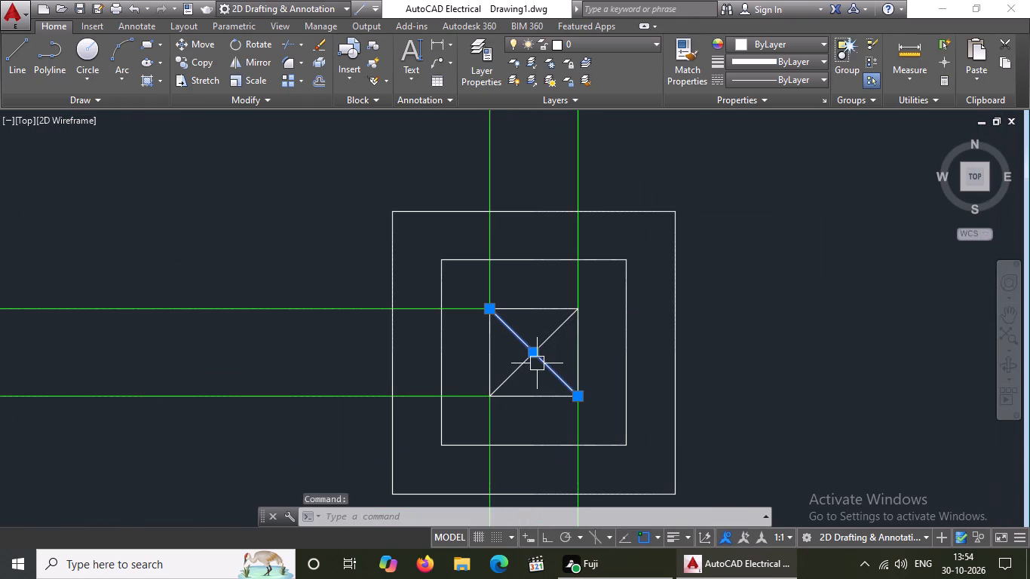
key(Delete)
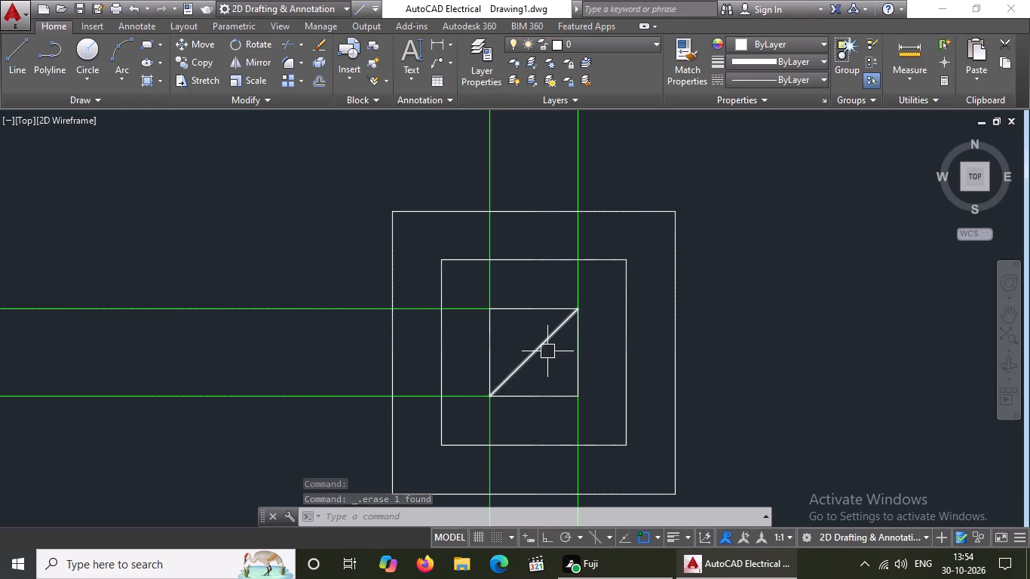
click(547, 351)
key(Delete)
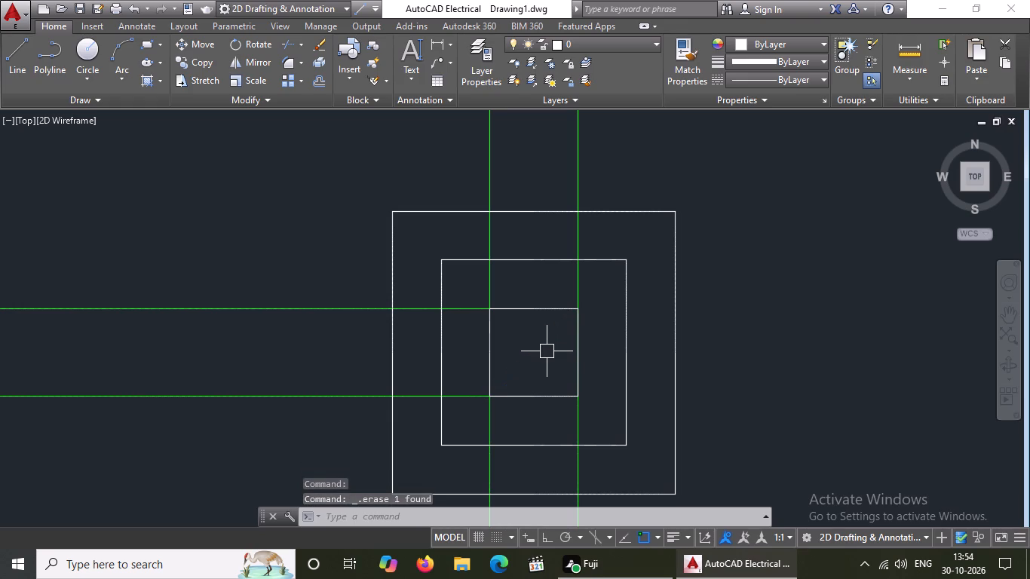
Erase the right and top sides of both footing squares around the same column.
click(626, 340)
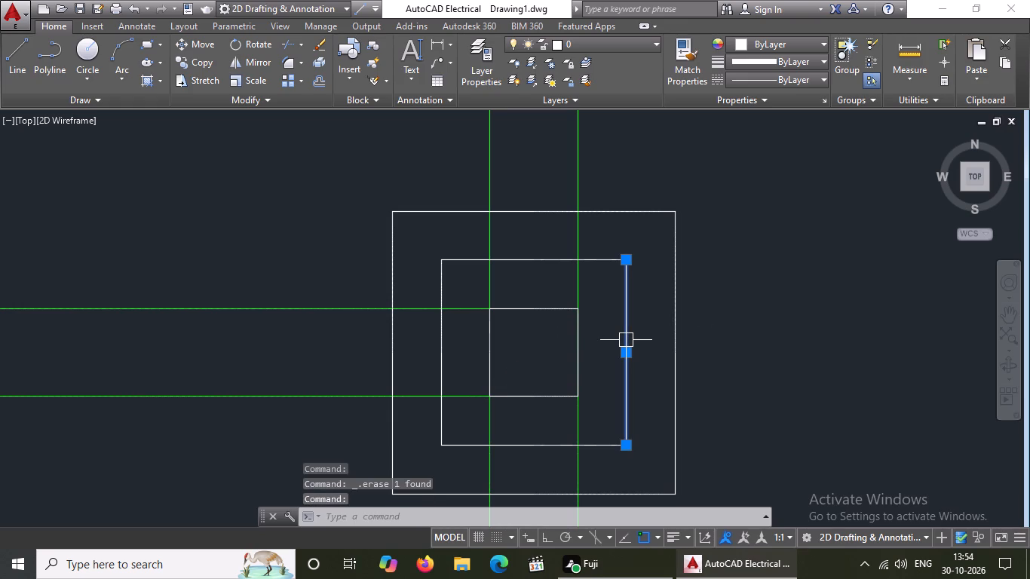
key(Delete)
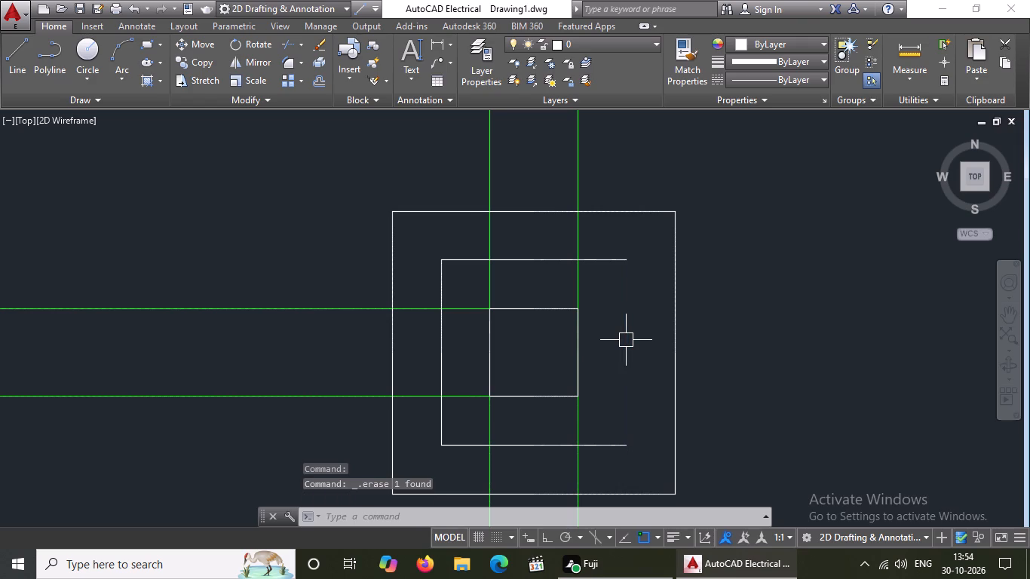
click(673, 314)
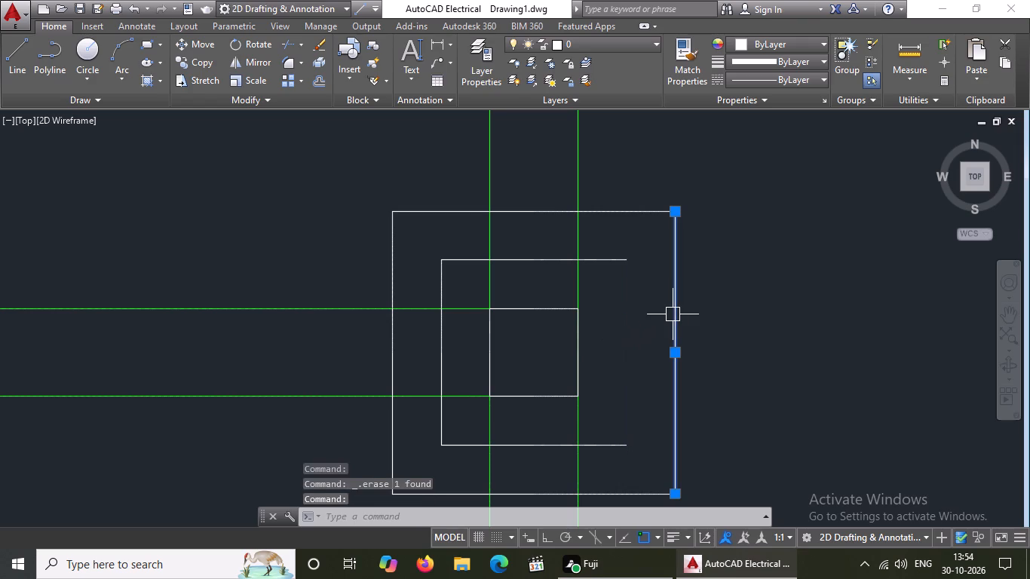
key(Delete)
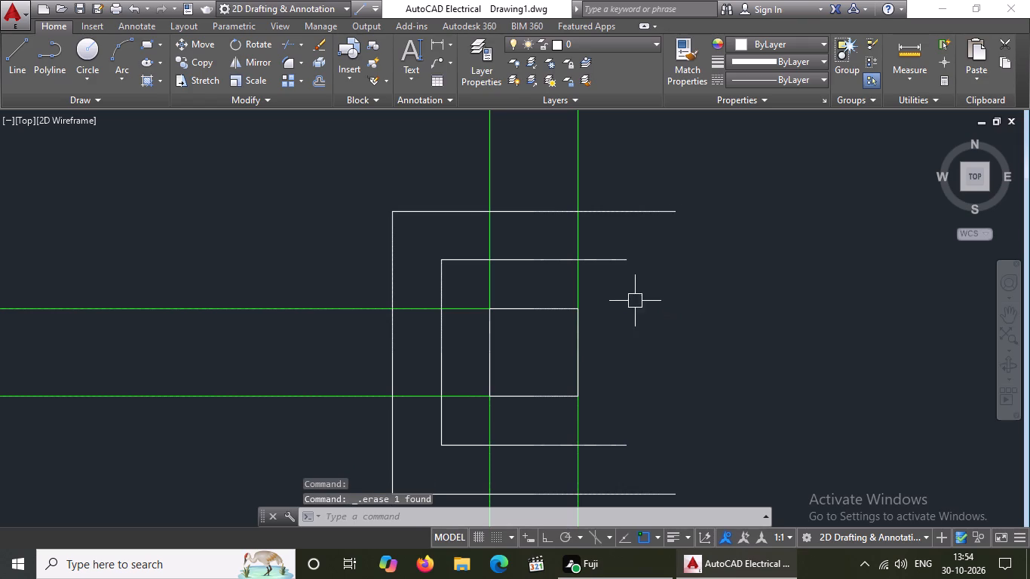
click(621, 261)
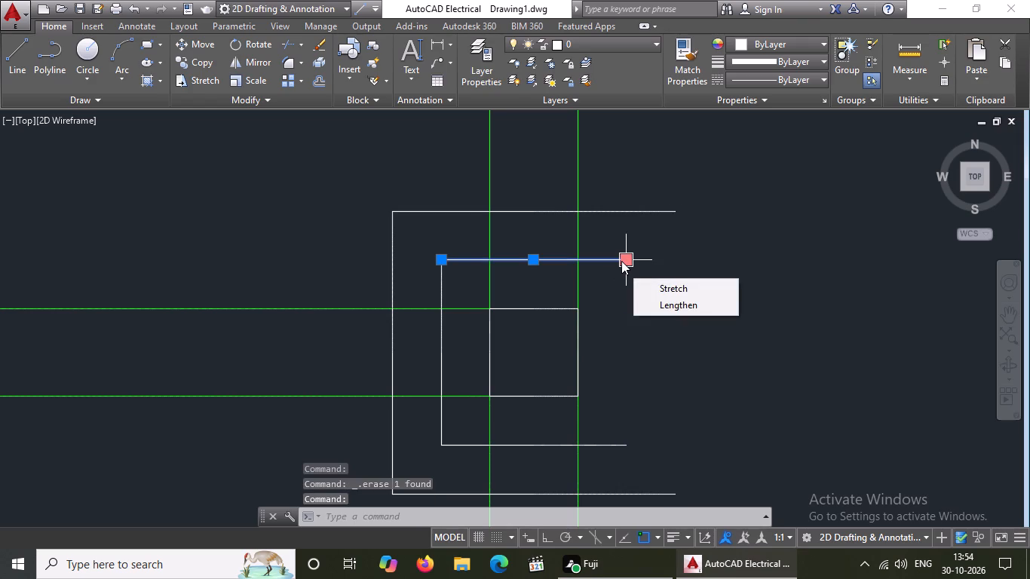
key(Delete)
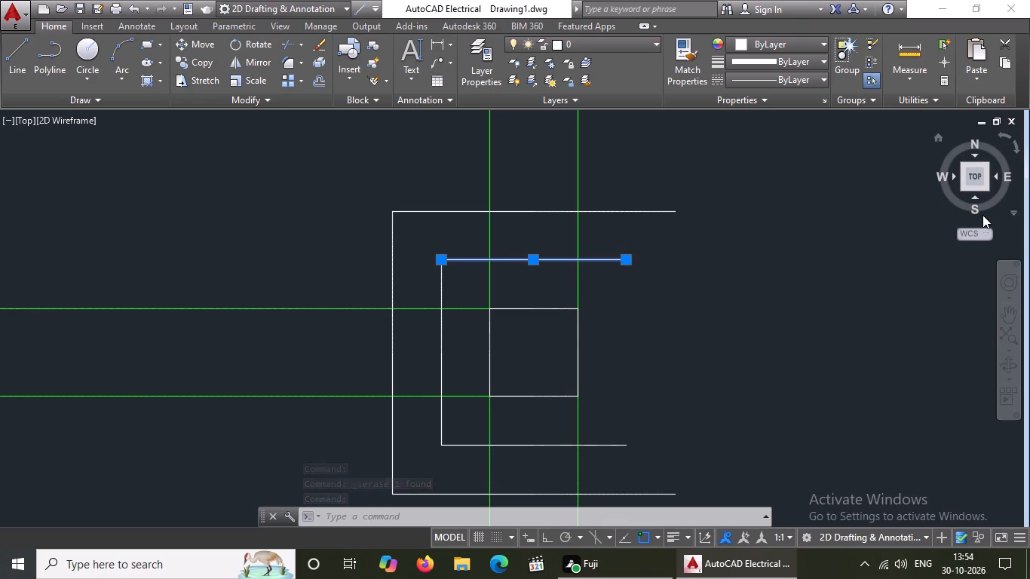
key(Delete)
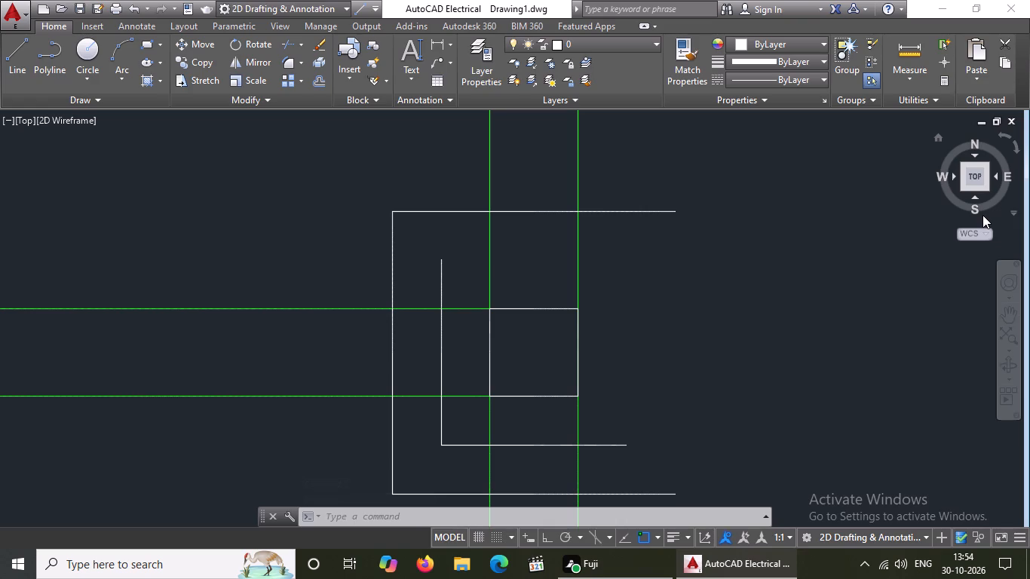
click(635, 215)
key(Delete)
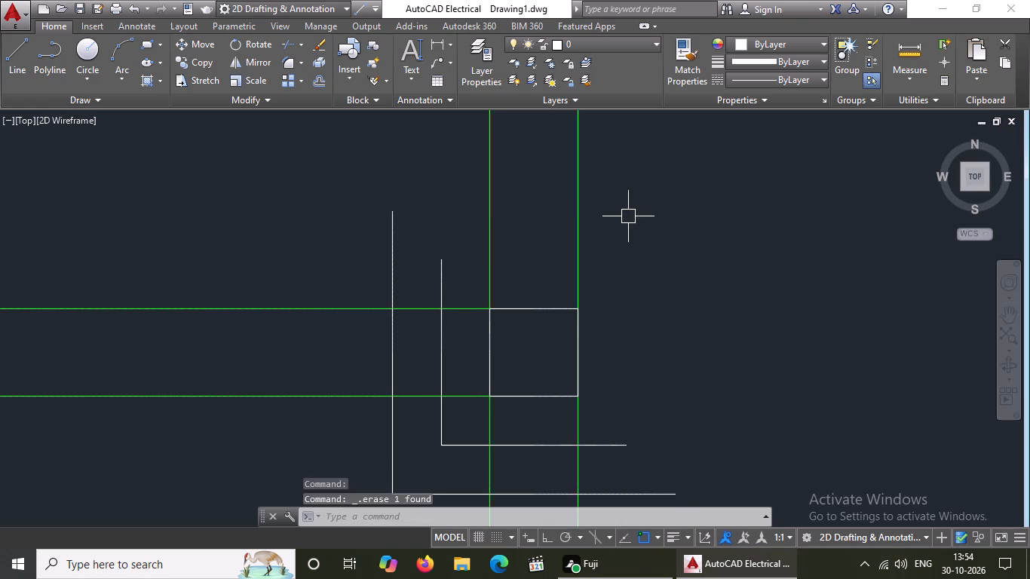
Erase the remaining left and bottom sides of both footing squares around the same column.
click(442, 346)
key(Delete)
click(626, 445)
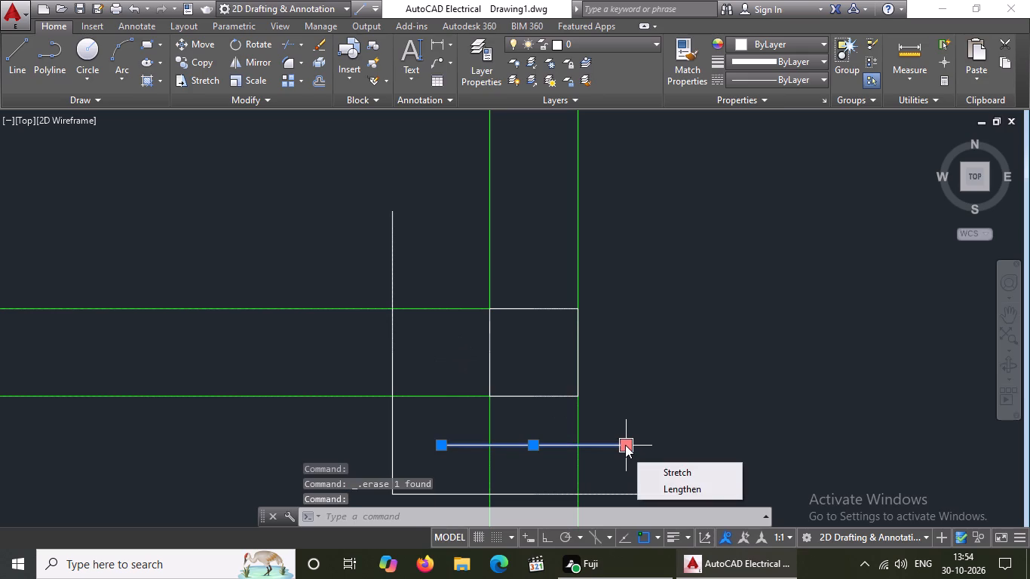
key(Delete)
key(Delete)
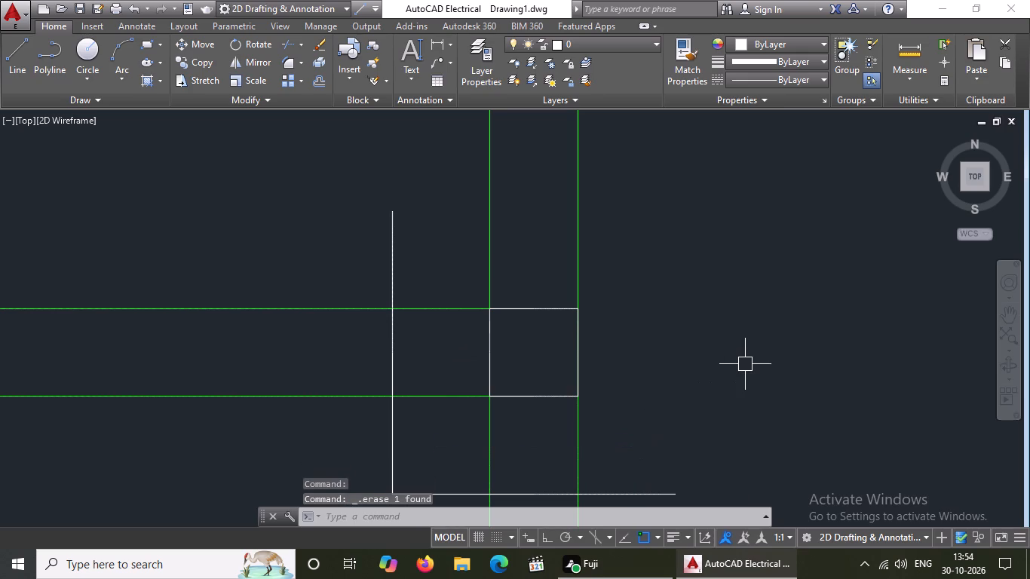
scroll(717, 360, down, 3)
click(703, 395)
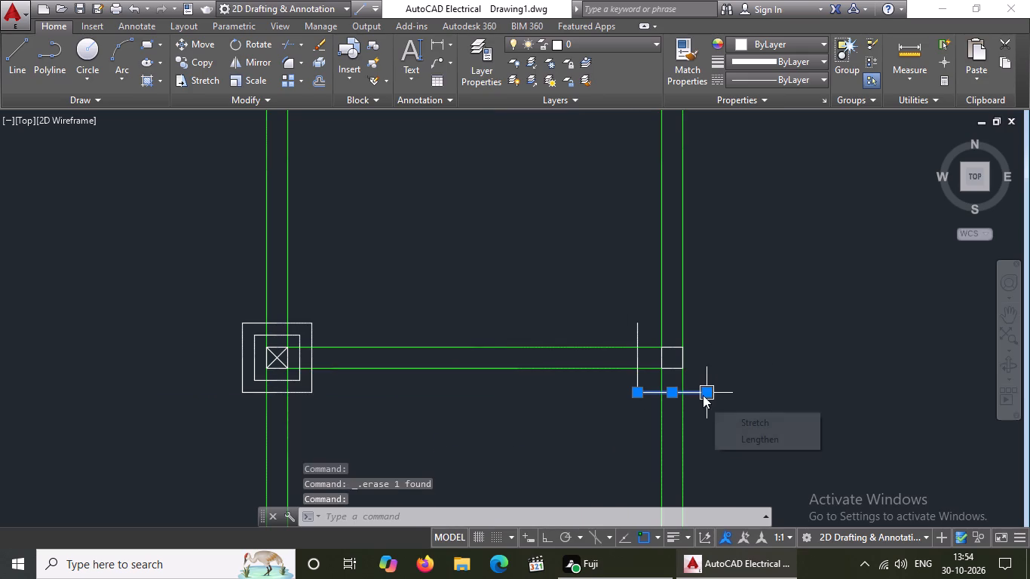
key(Delete)
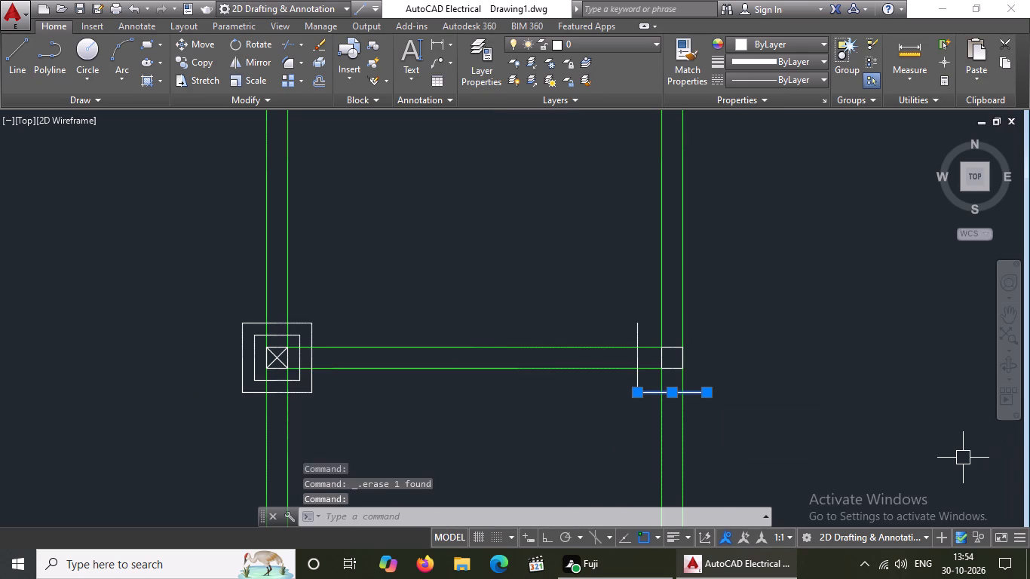
key(Delete)
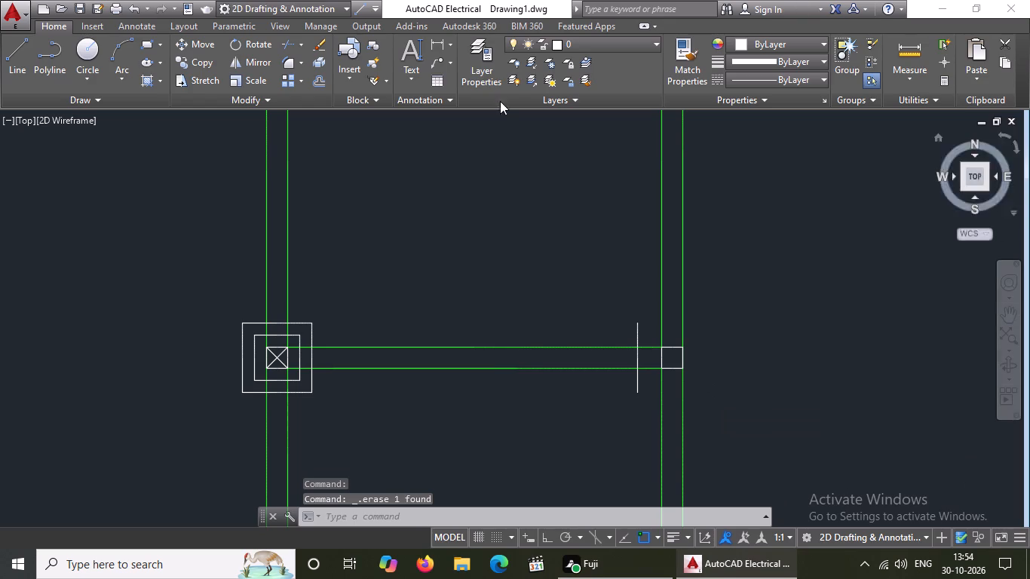
click(641, 387)
key(Delete)
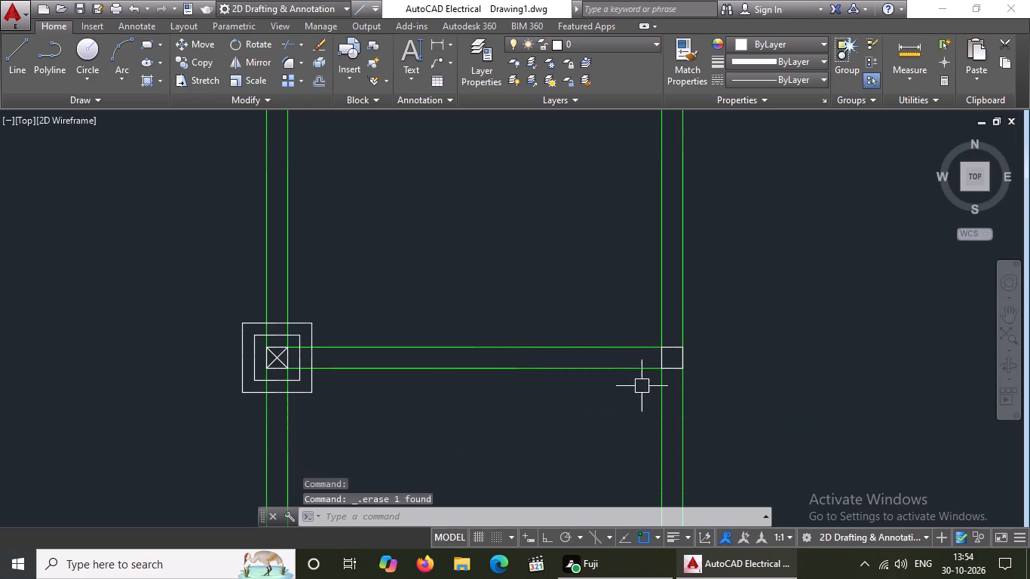
At the last footing column, on the layout's left outer beam, erase all four sides of the outer footing square.
scroll(525, 377, down, 4)
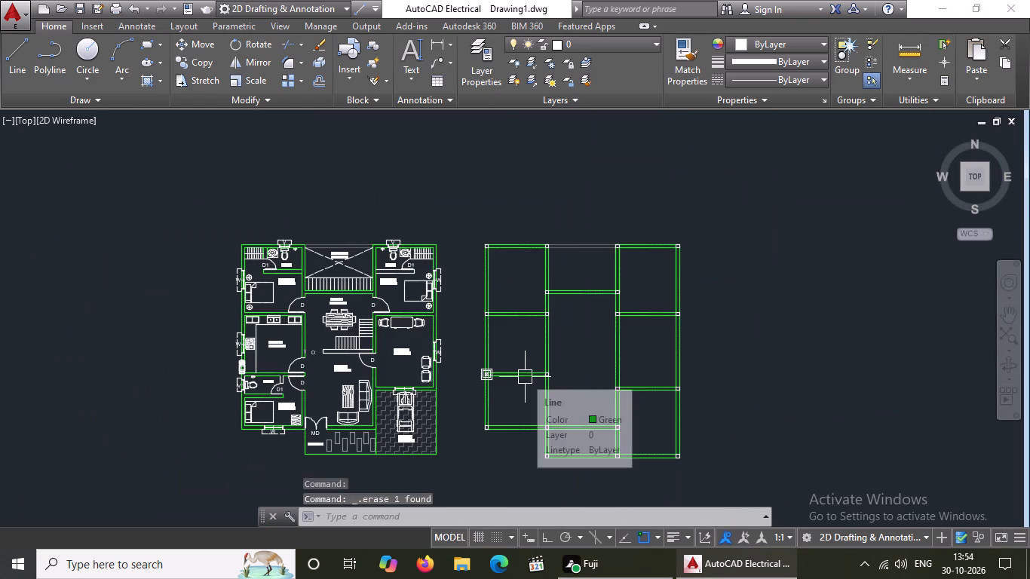
scroll(478, 375, up, 3)
scroll(554, 394, up, 3)
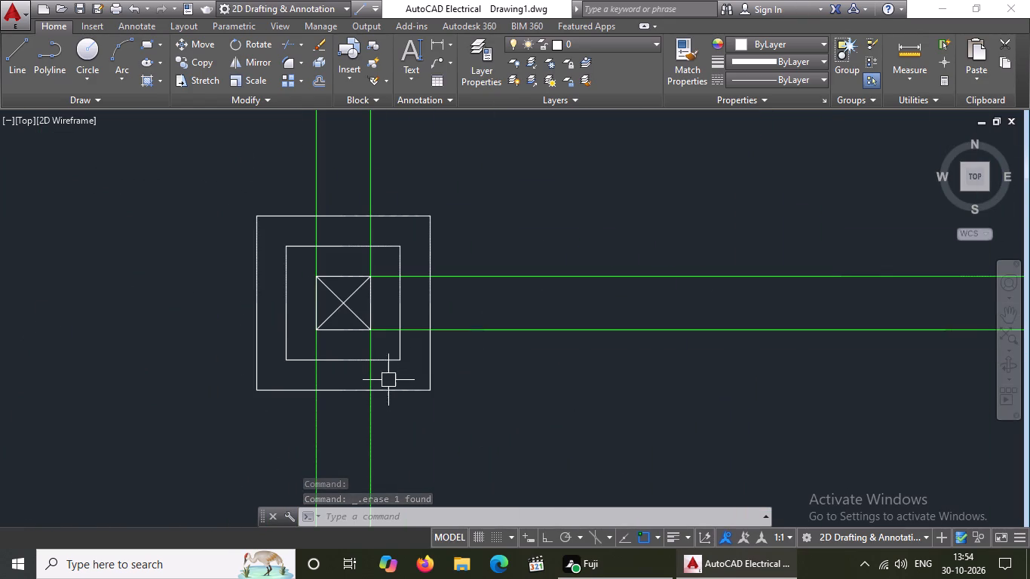
click(390, 392)
key(Delete)
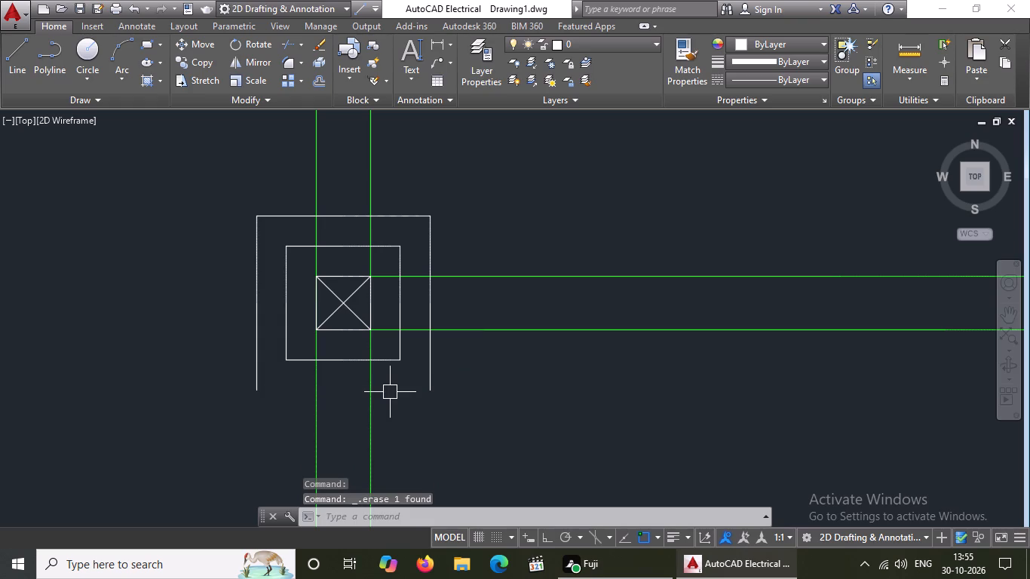
click(426, 364)
key(Delete)
click(252, 366)
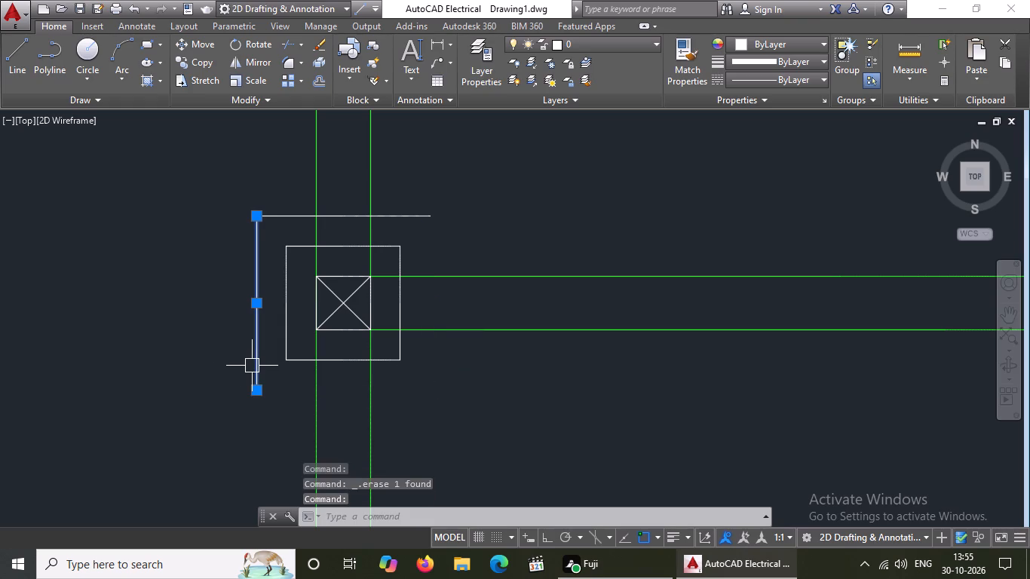
key(Delete)
drag(231, 191, 244, 198)
click(504, 234)
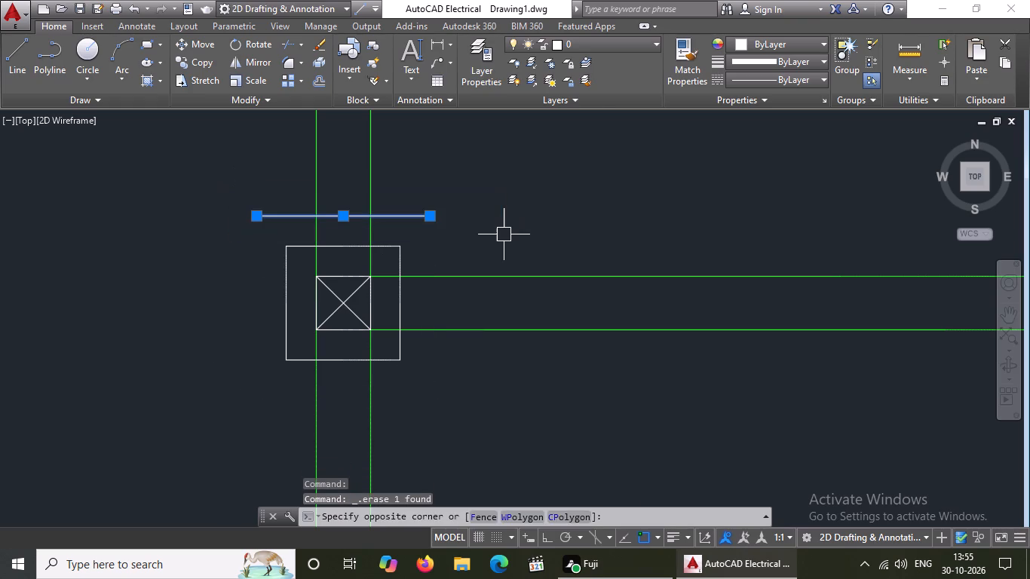
key(Delete)
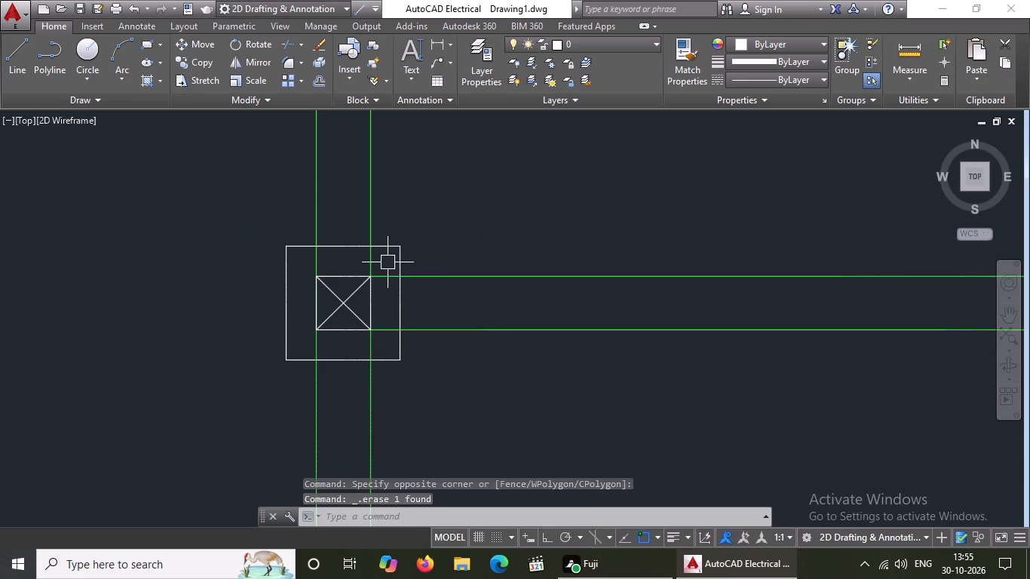
Erase all four sides of the inner footing square around the same column.
click(406, 254)
key(Delete)
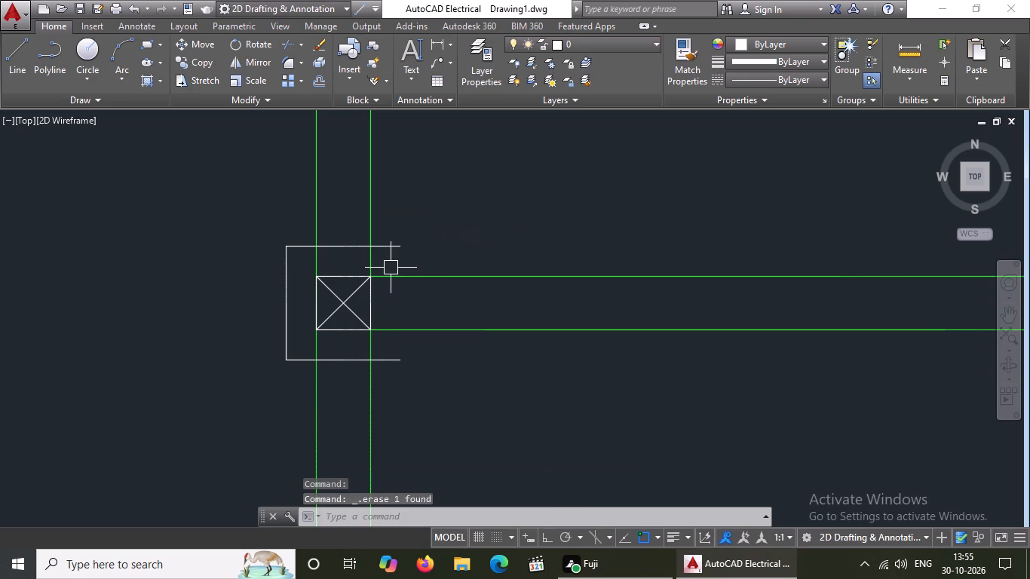
click(394, 245)
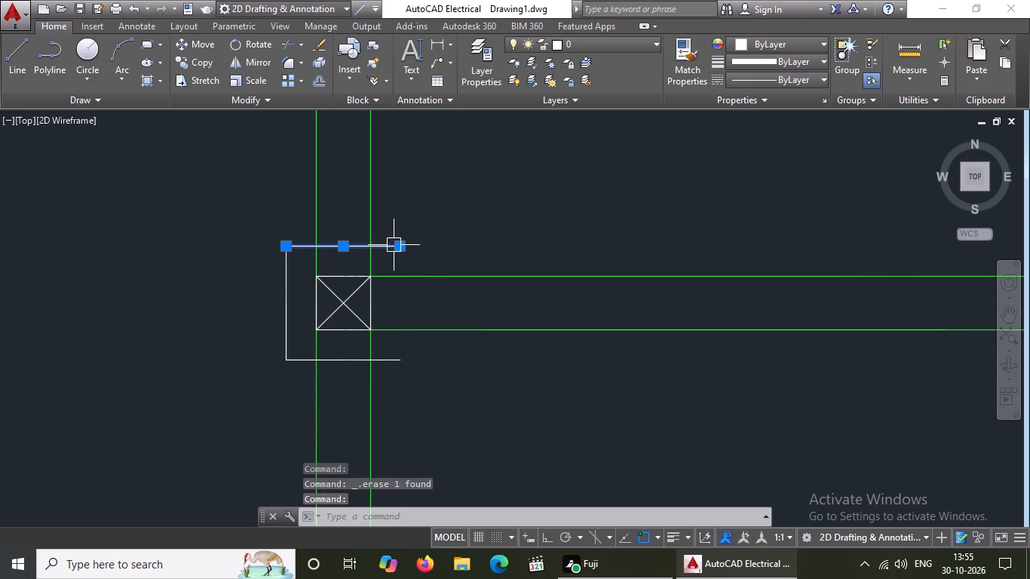
key(Delete)
click(288, 283)
key(Delete)
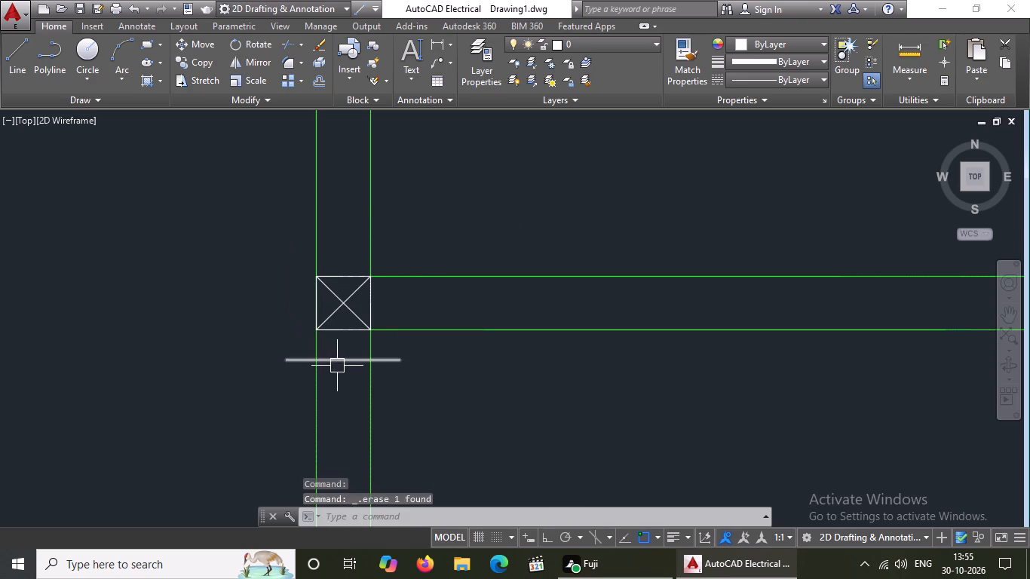
click(340, 356)
key(Delete)
Erase both cross diagonals inside the same left outer column.
click(348, 309)
key(Delete)
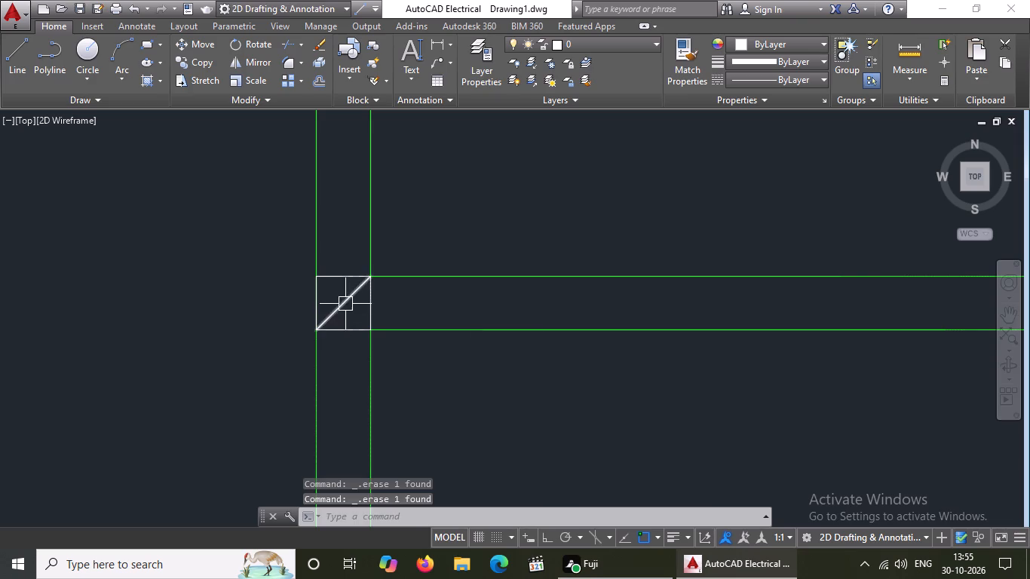
click(345, 303)
key(Delete)
Inspect the structural layout's lower columns and the overall grid for leftover footing squares and cross diagonals.
scroll(331, 378, down, 6)
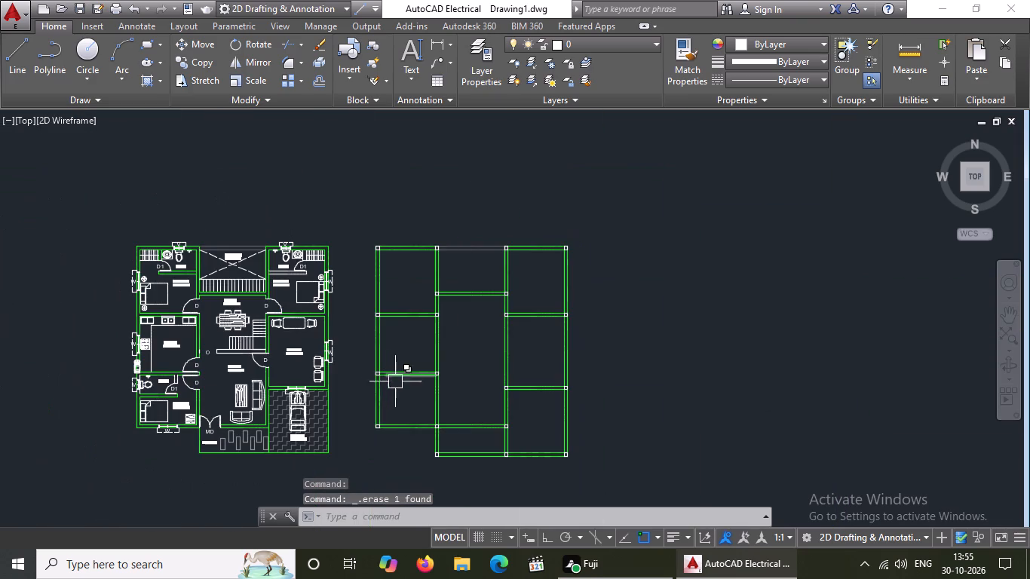
middle_drag(428, 446, 431, 407)
scroll(433, 407, up, 2)
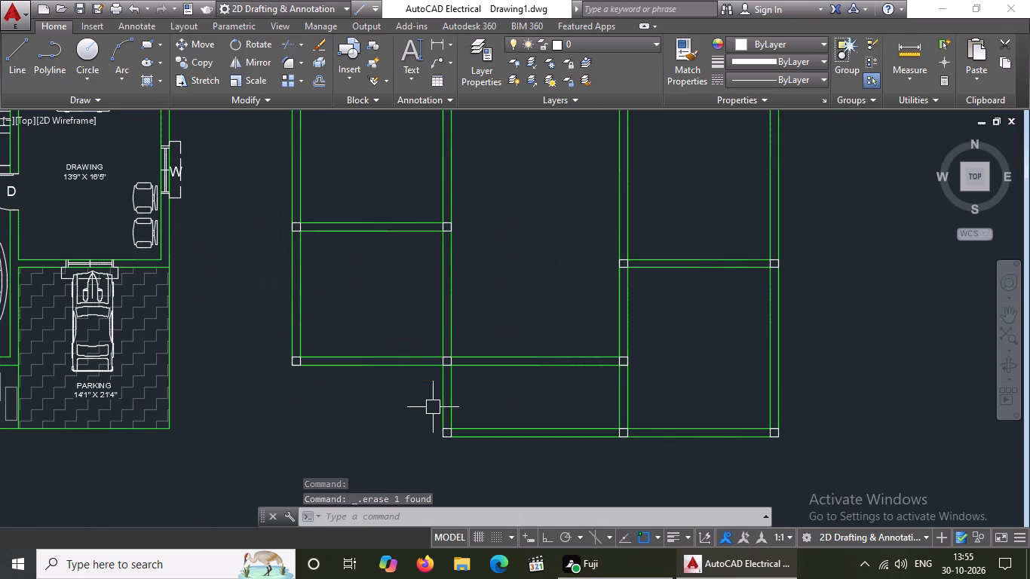
scroll(433, 407, up, 2)
scroll(433, 407, down, 1)
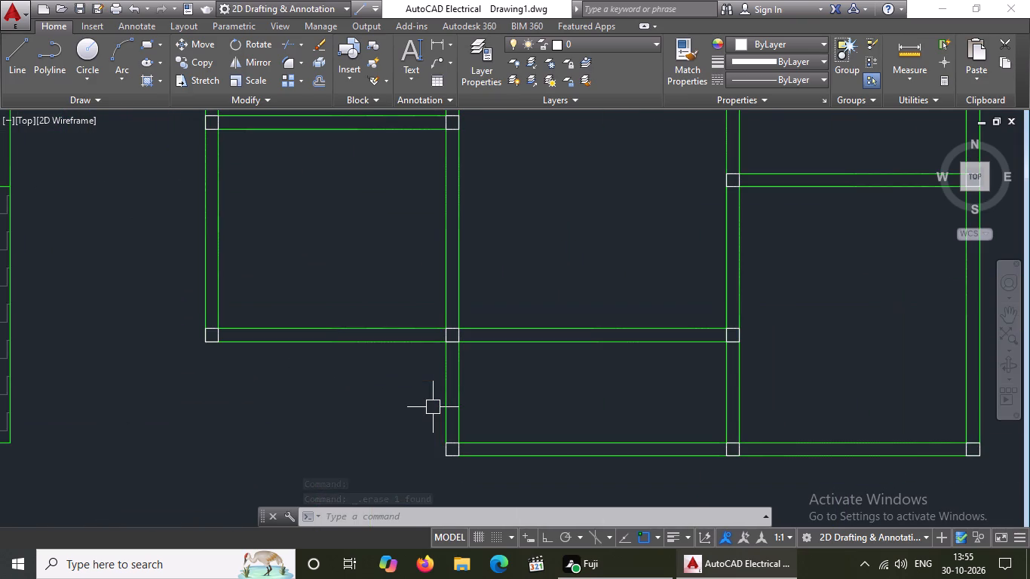
middle_drag(433, 406, 428, 430)
scroll(428, 424, down, 3)
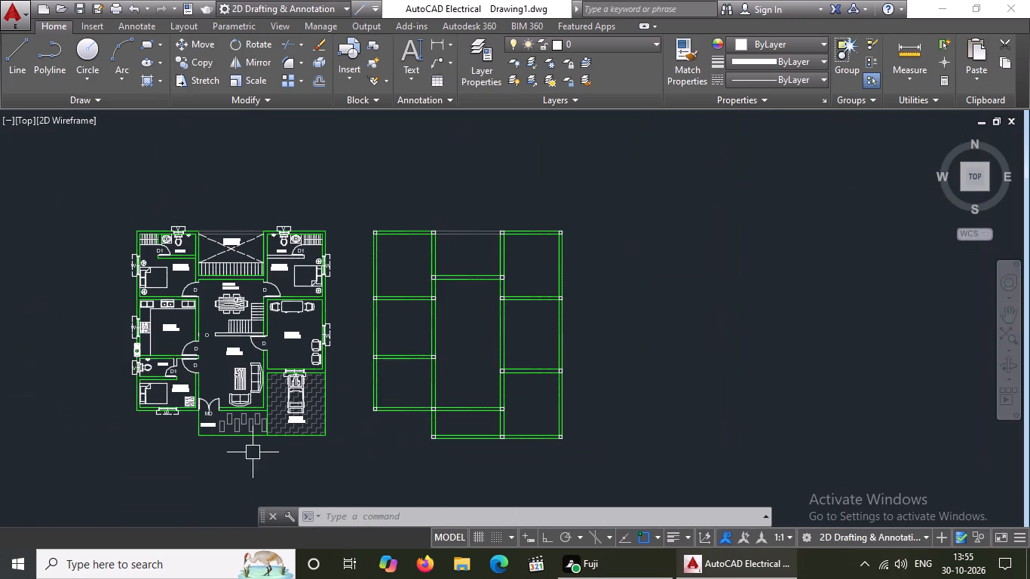
Examine the floor plan's entrance, parking and room walls alongside the cleaned structural layout.
scroll(243, 450, up, 1)
scroll(178, 426, up, 3)
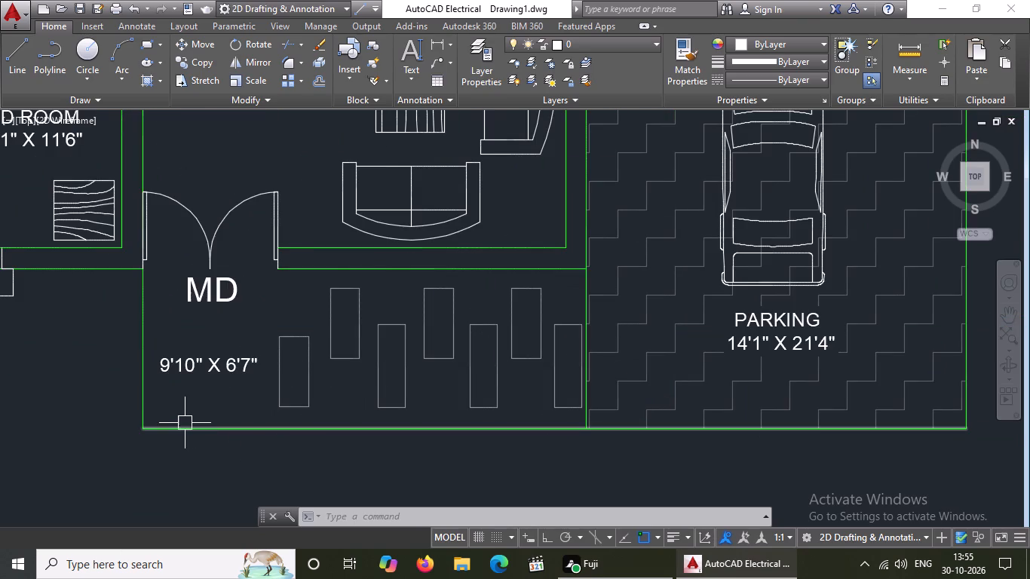
scroll(185, 423, down, 2)
middle_drag(187, 421, 199, 490)
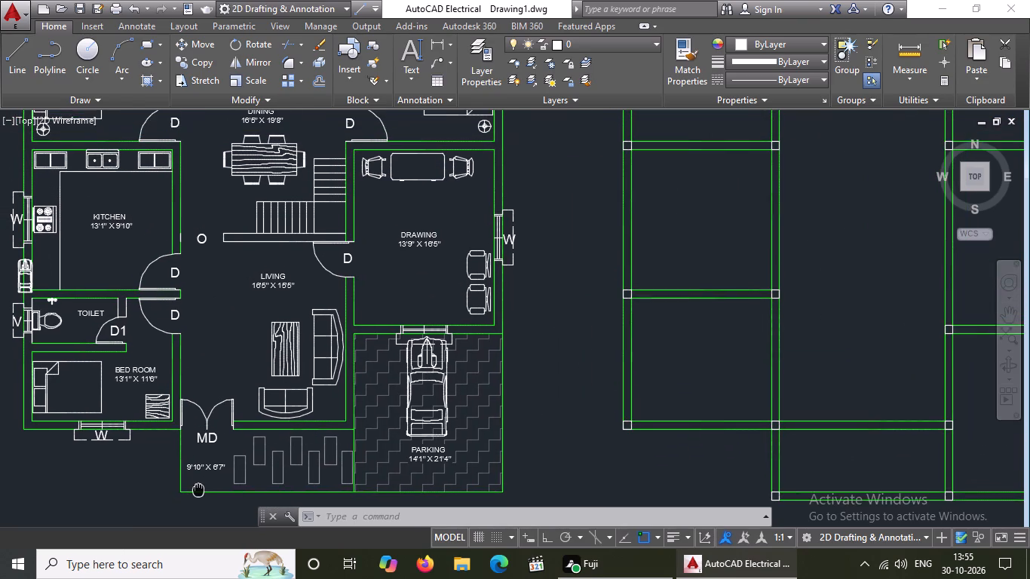
middle_drag(199, 490, 199, 491)
middle_drag(265, 446, 272, 533)
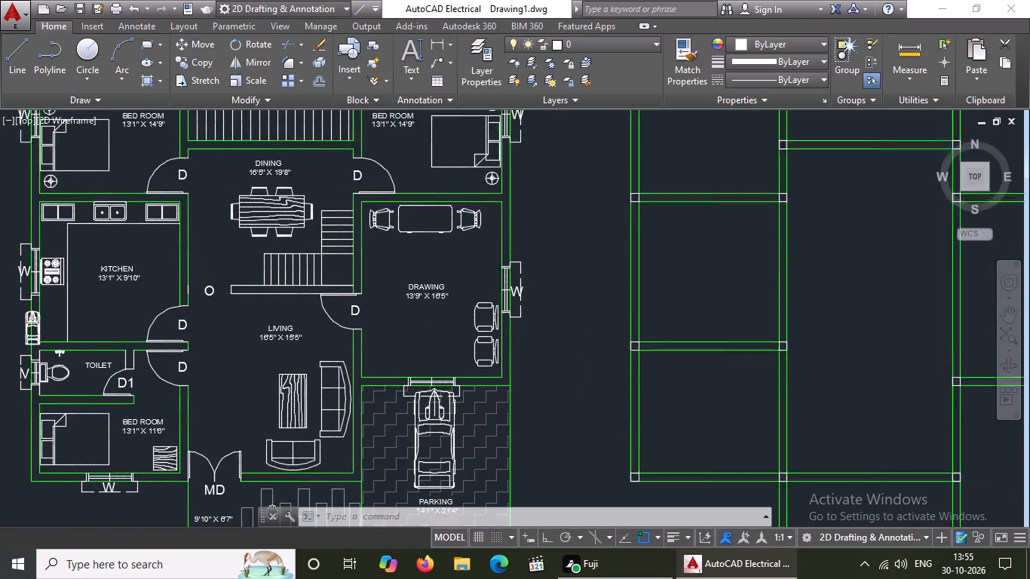
middle_drag(272, 533, 272, 540)
scroll(302, 486, down, 2)
scroll(315, 406, down, 2)
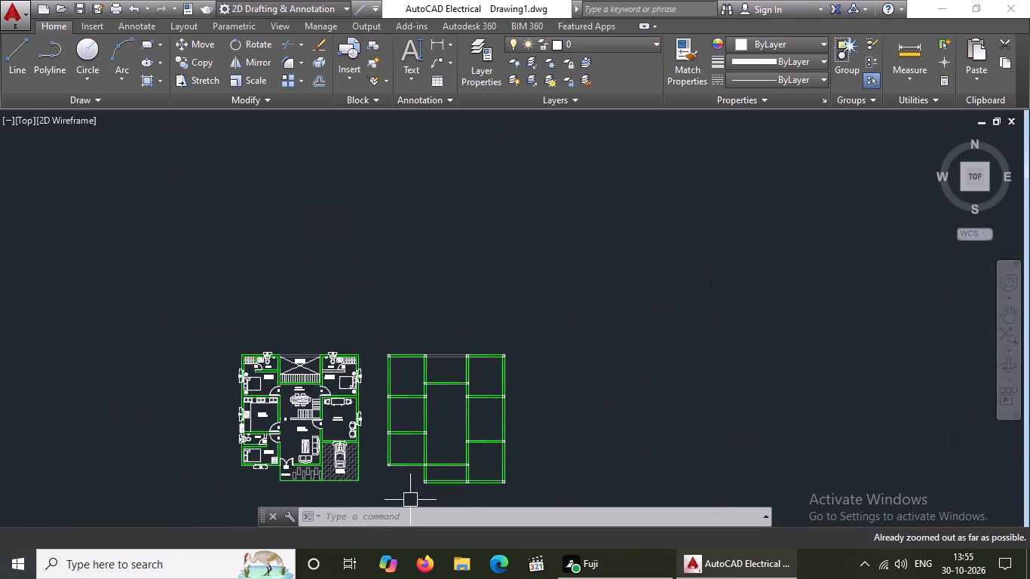
scroll(412, 500, up, 2)
scroll(575, 495, up, 1)
scroll(480, 463, down, 1)
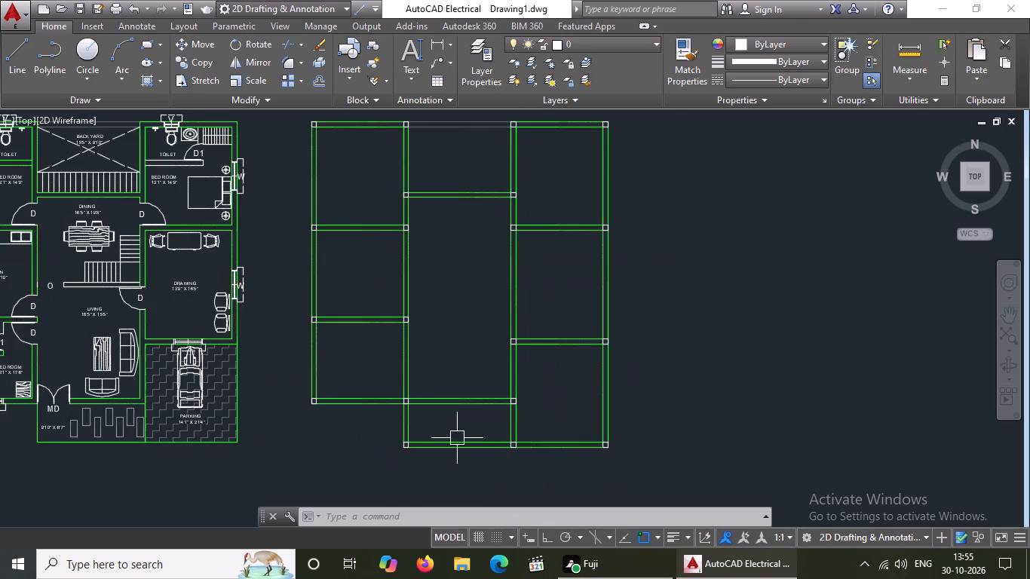
scroll(295, 372, up, 1)
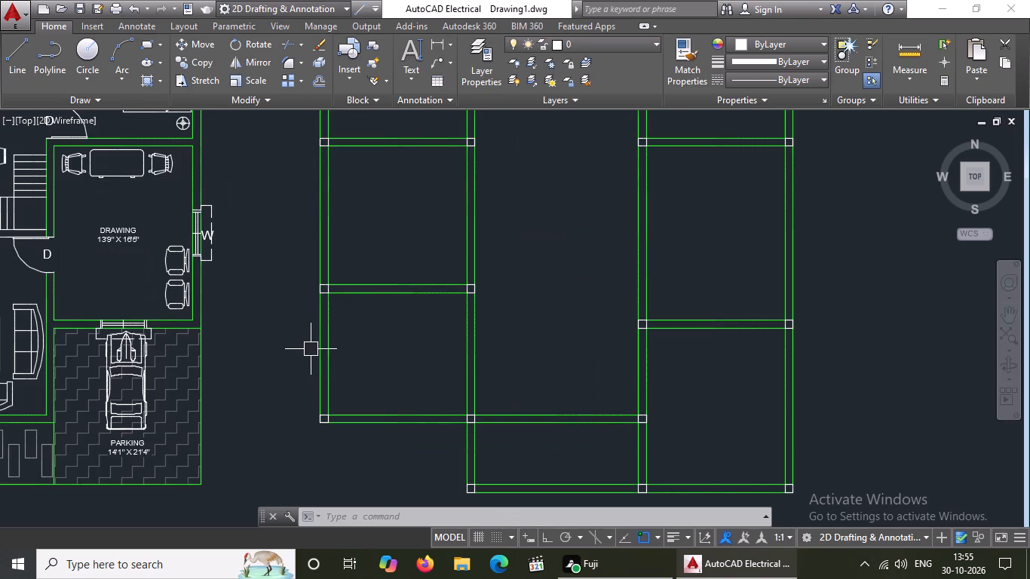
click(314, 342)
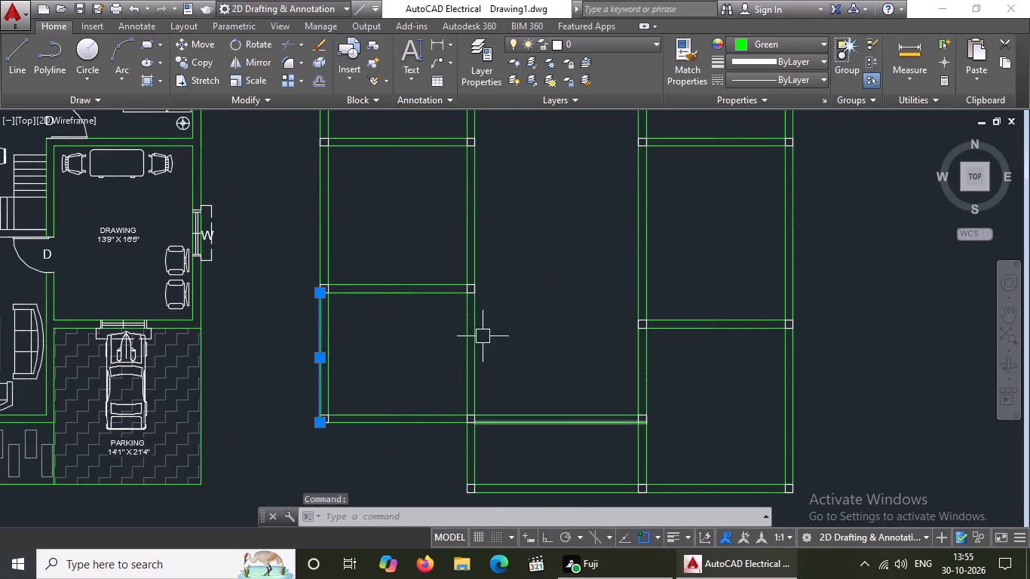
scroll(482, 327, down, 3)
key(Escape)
Change both edge lines of the structural layout's lowest horizontal beam to the index colour Yellow.
scroll(501, 372, up, 4)
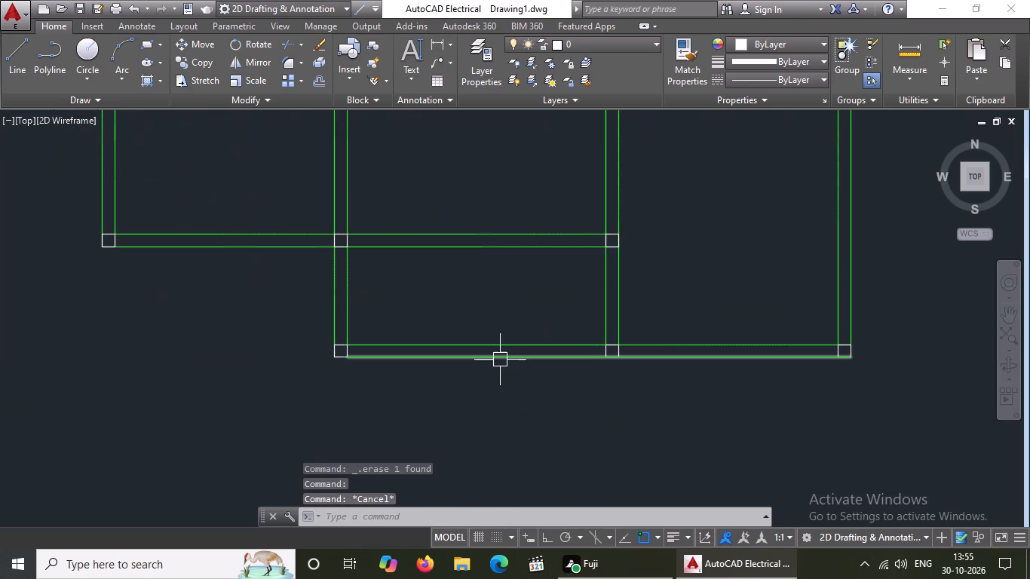
click(500, 359)
click(765, 43)
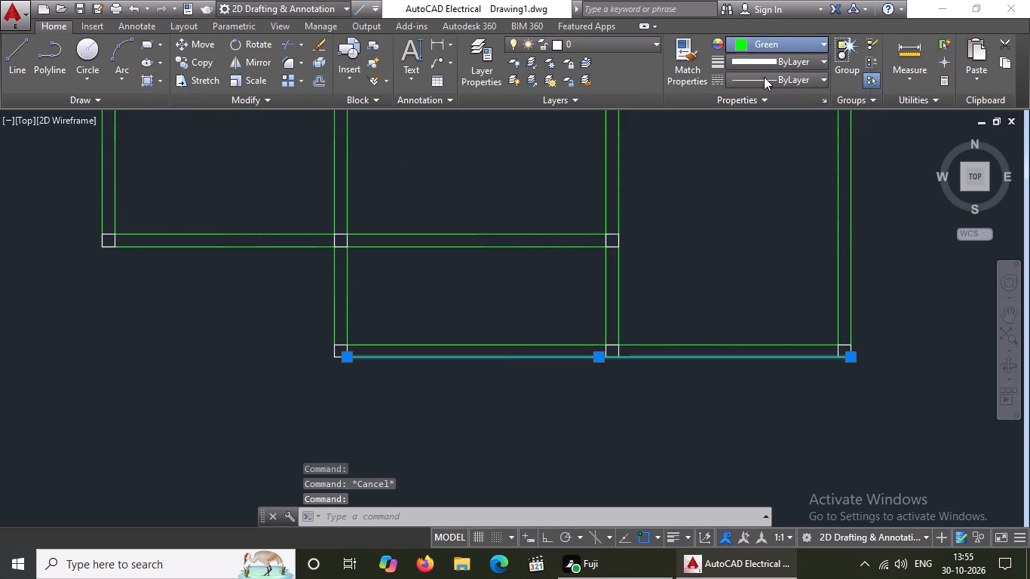
click(753, 195)
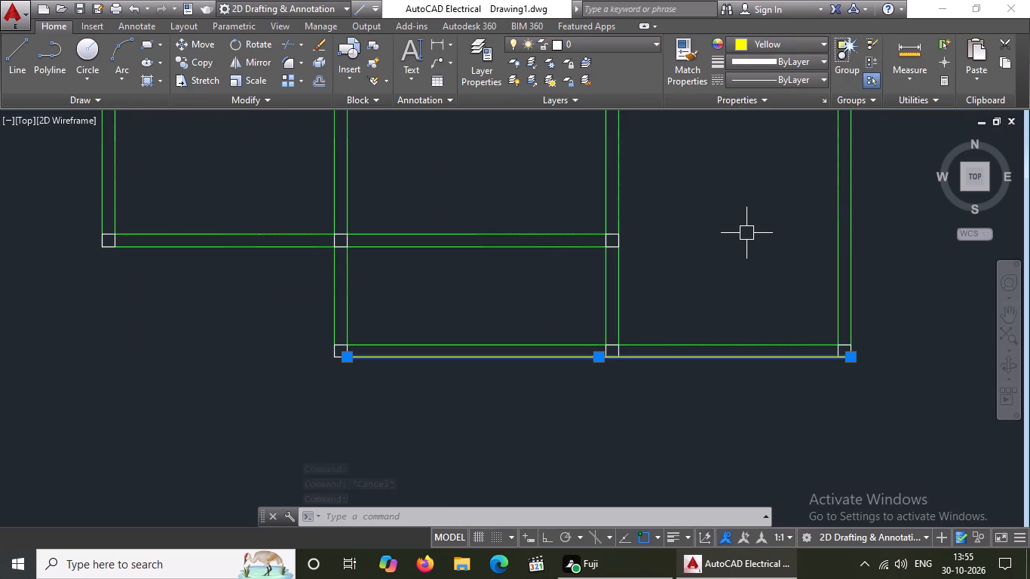
key(Escape)
click(704, 344)
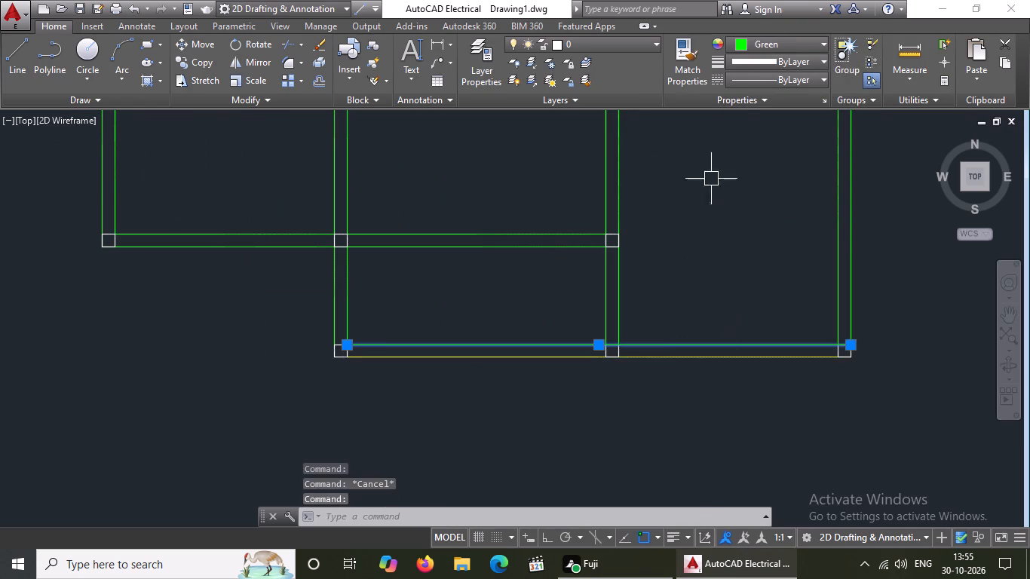
click(743, 39)
click(751, 196)
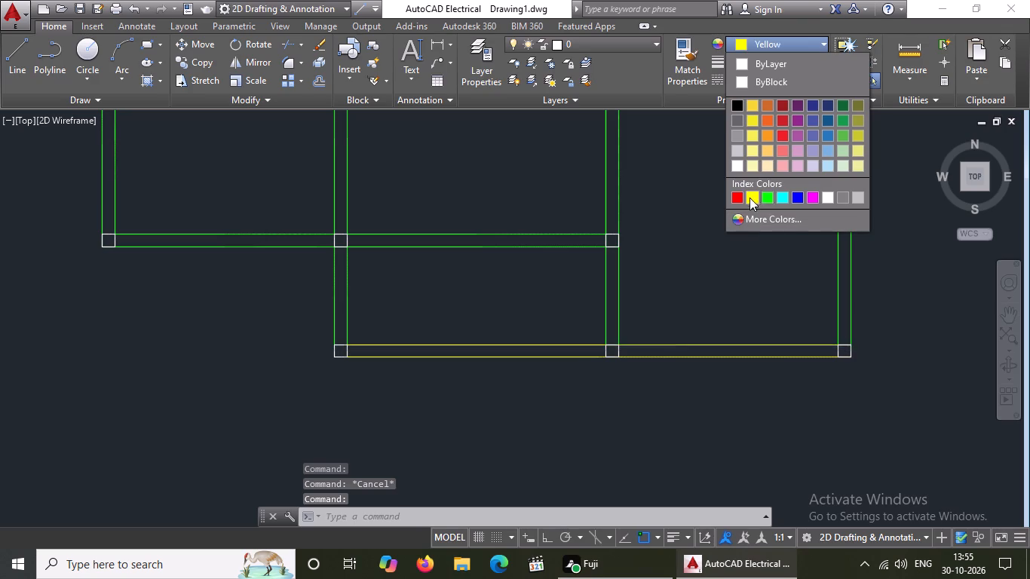
key(Escape)
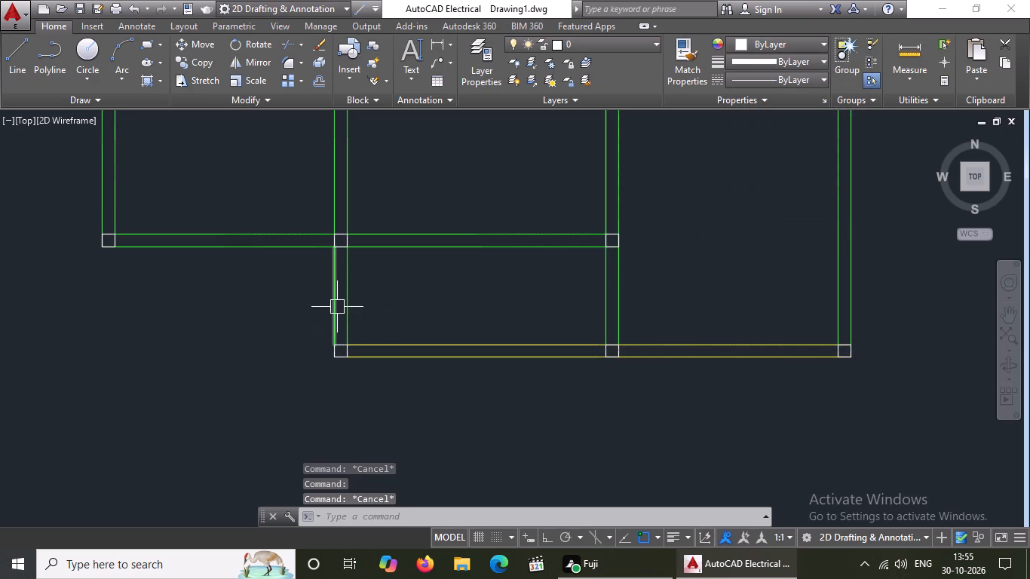
Recolour both edges of the short vertical beam rising from the lowest beam's left end to Yellow.
click(338, 304)
click(743, 40)
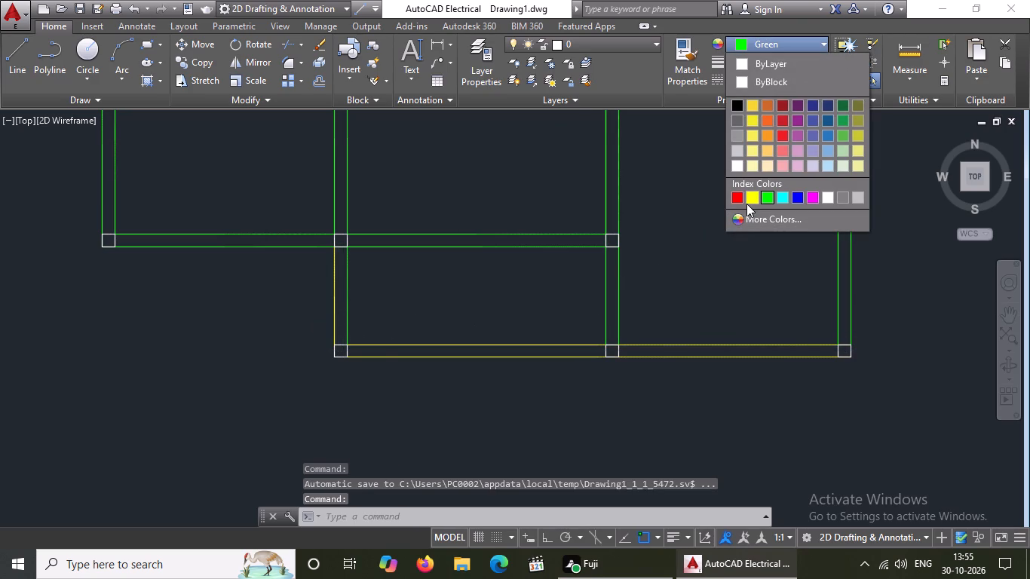
click(750, 195)
key(Escape)
click(347, 295)
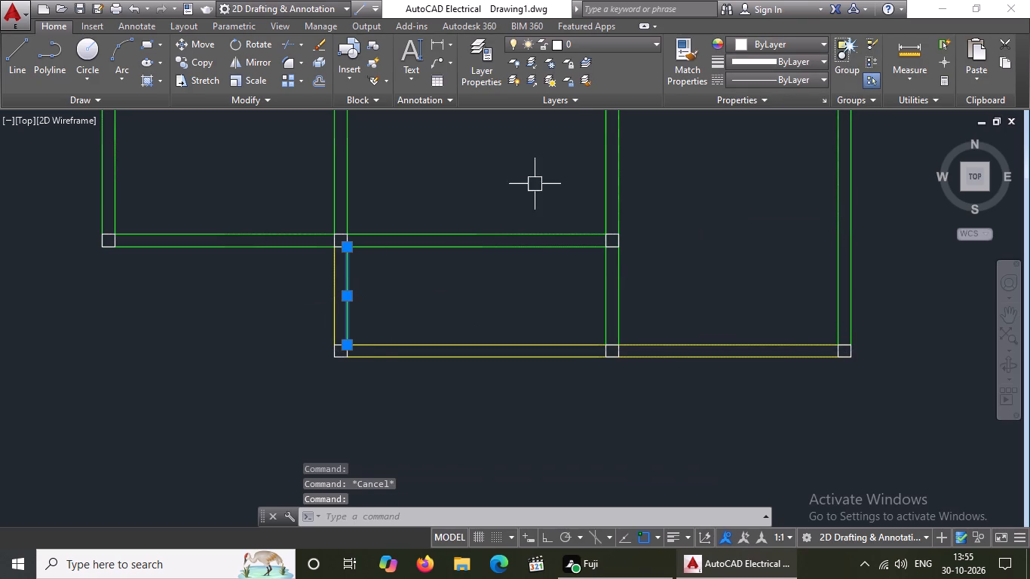
click(778, 44)
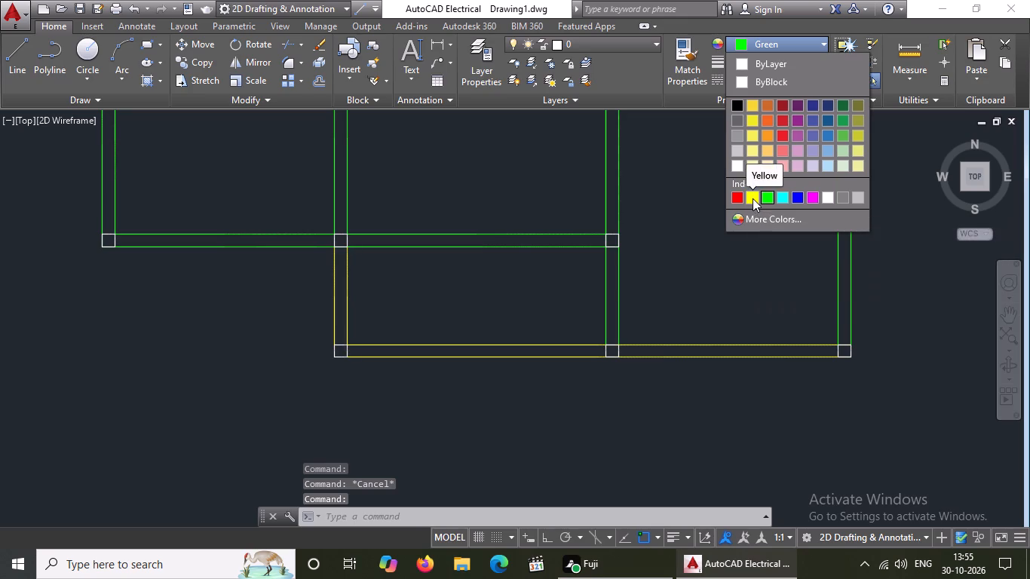
click(753, 198)
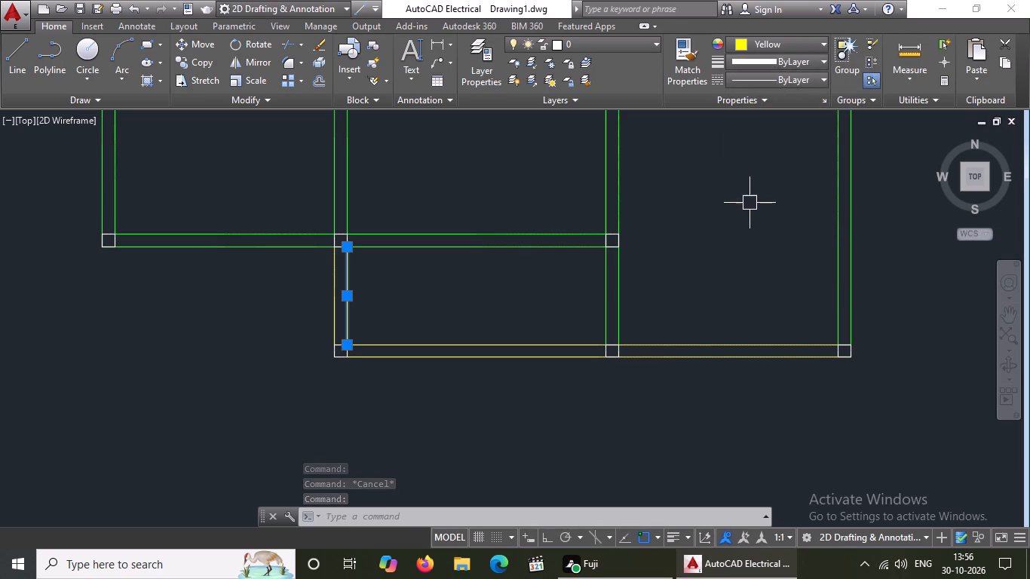
key(Escape)
Recolour both edge lines of the vertical beam rising from the lowest beam's middle column to Yellow.
drag(603, 280, 608, 273)
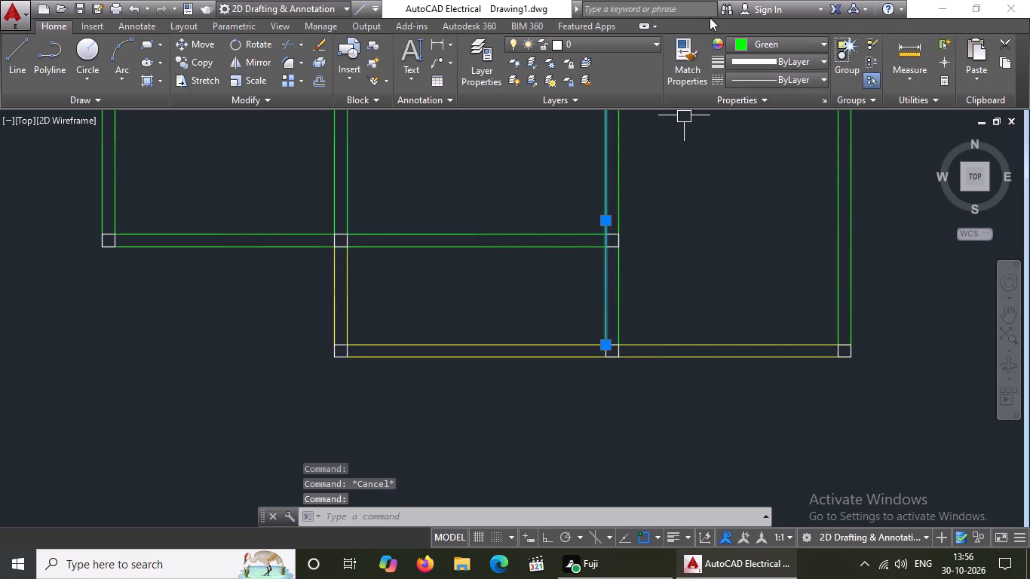
click(755, 45)
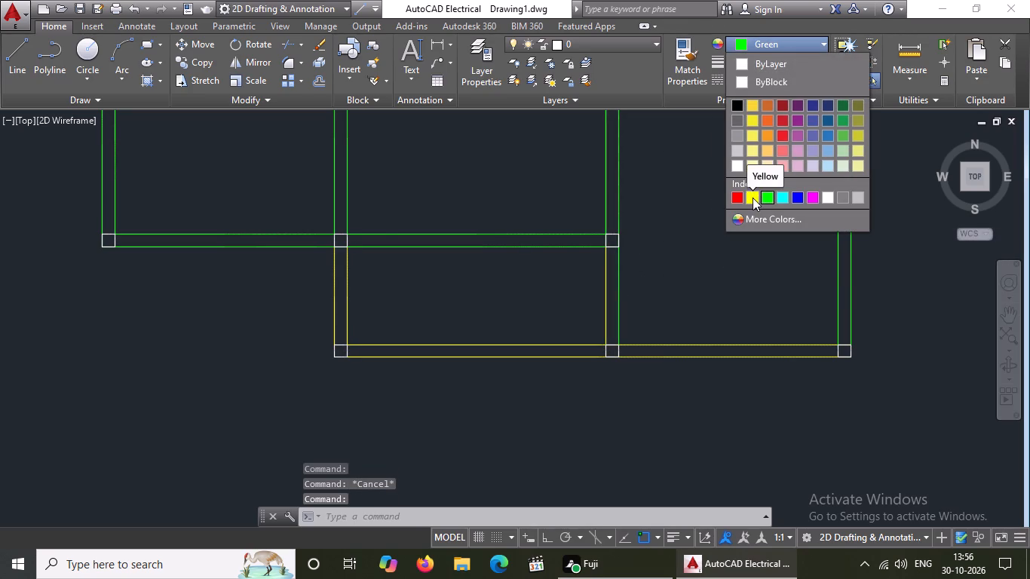
click(753, 198)
key(Escape)
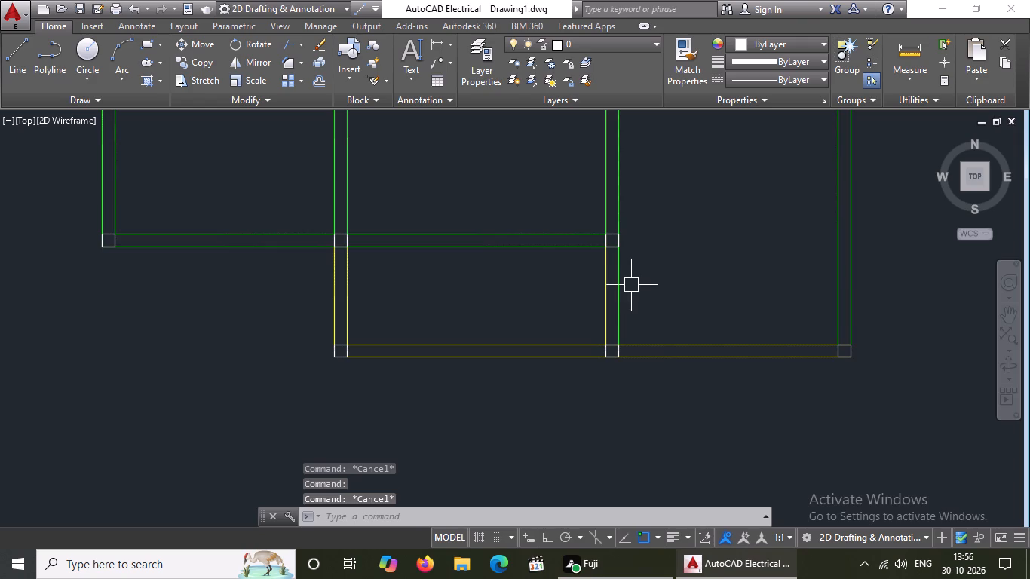
click(623, 291)
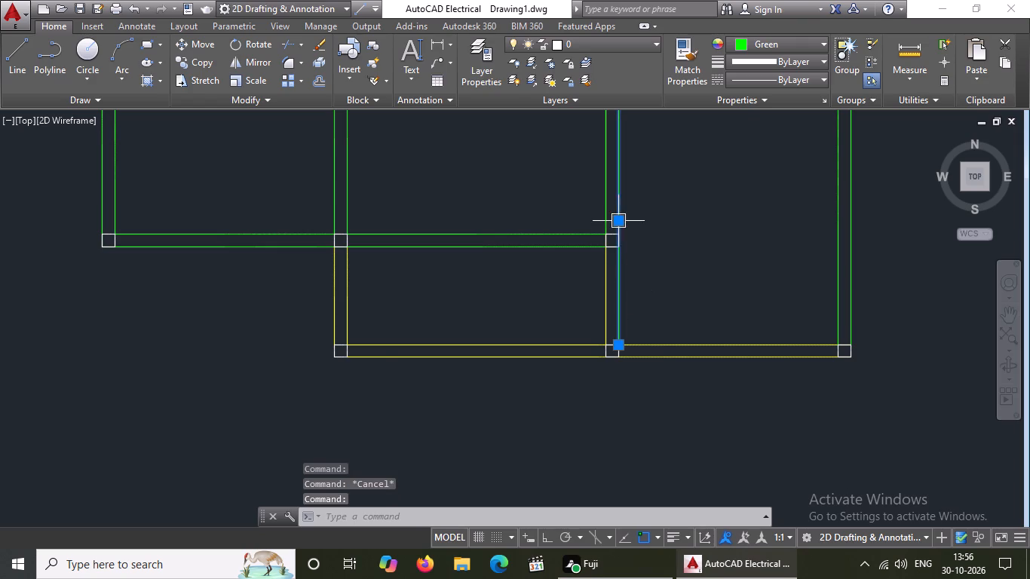
click(792, 38)
click(749, 197)
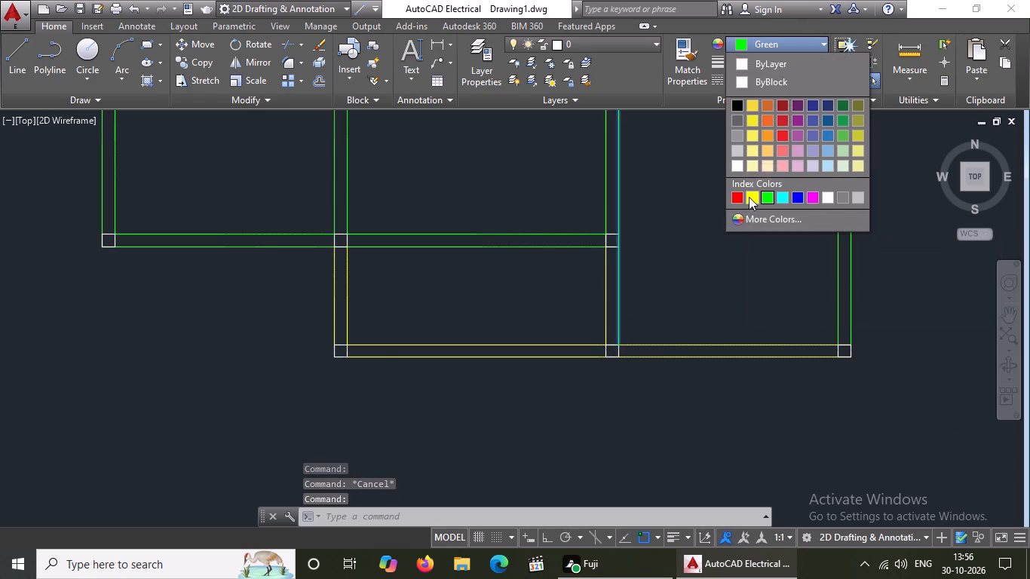
key(Escape)
Recolour both edge lines of the right outer vertical beam in the lower right bay to Yellow.
click(841, 255)
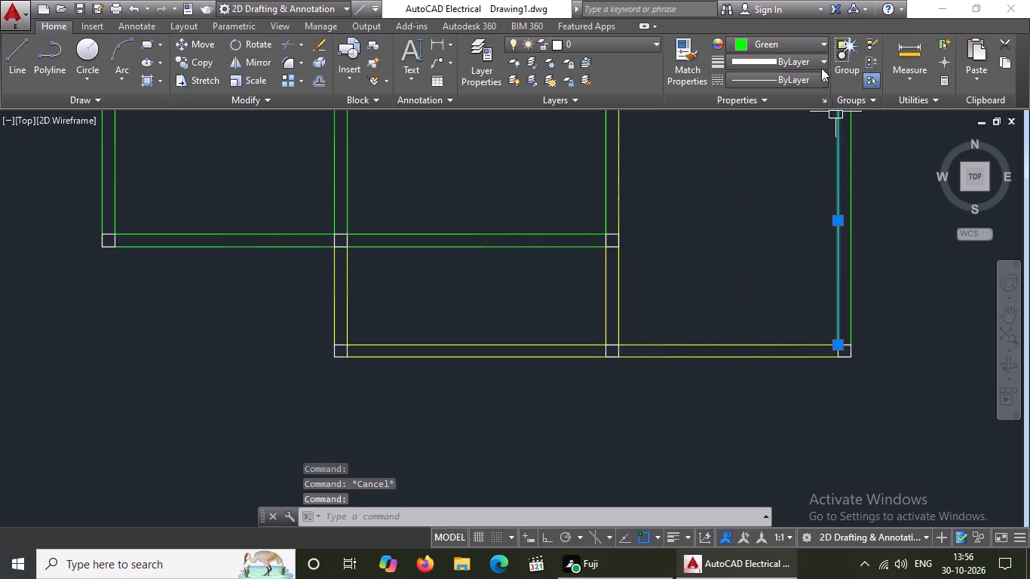
click(795, 40)
click(755, 198)
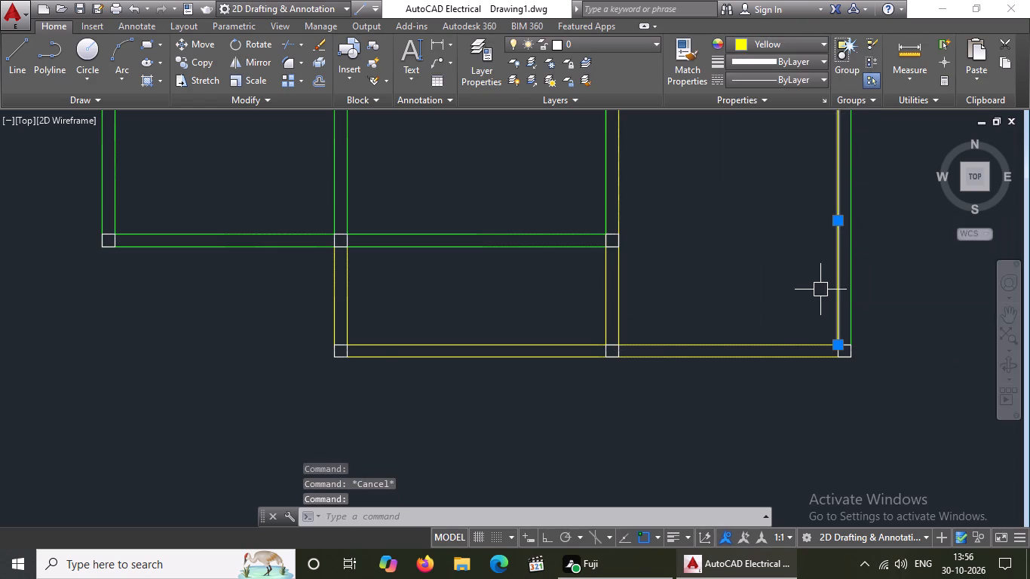
key(Escape)
click(854, 266)
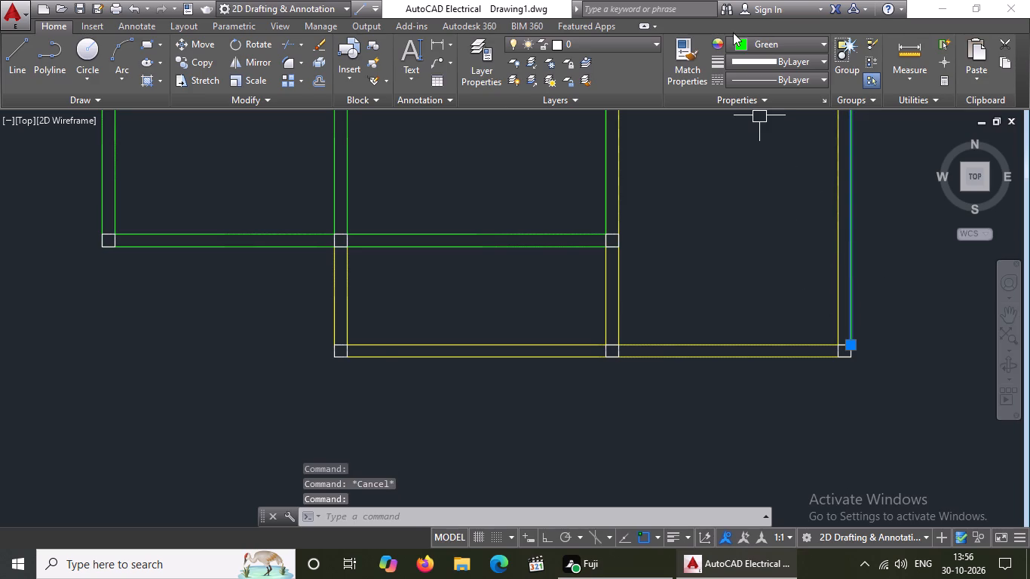
click(734, 40)
click(753, 197)
key(Escape)
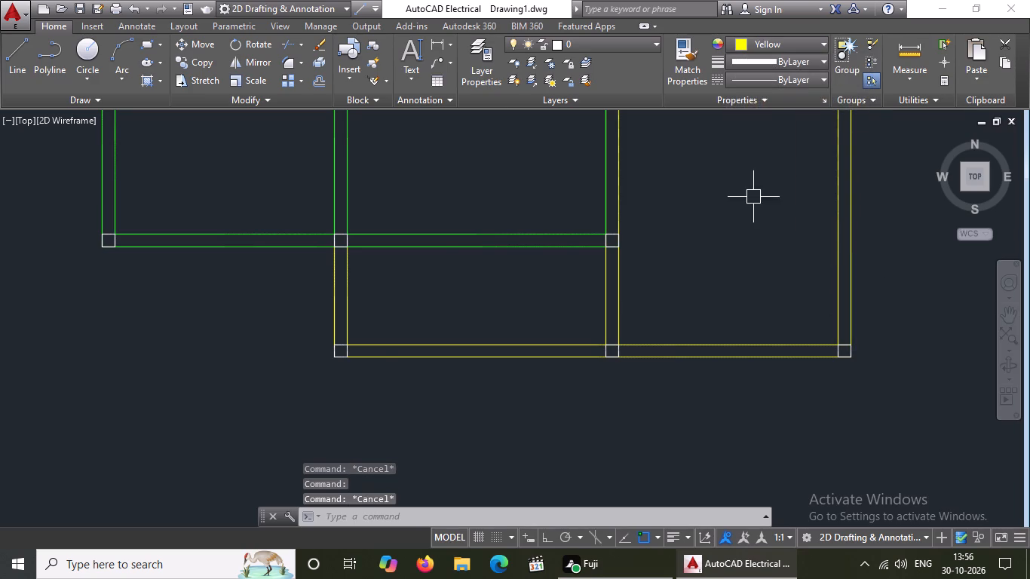
Recolour both edges of the horizontal beam between the two middle columns, just above the lowest beam, to Yellow.
click(476, 250)
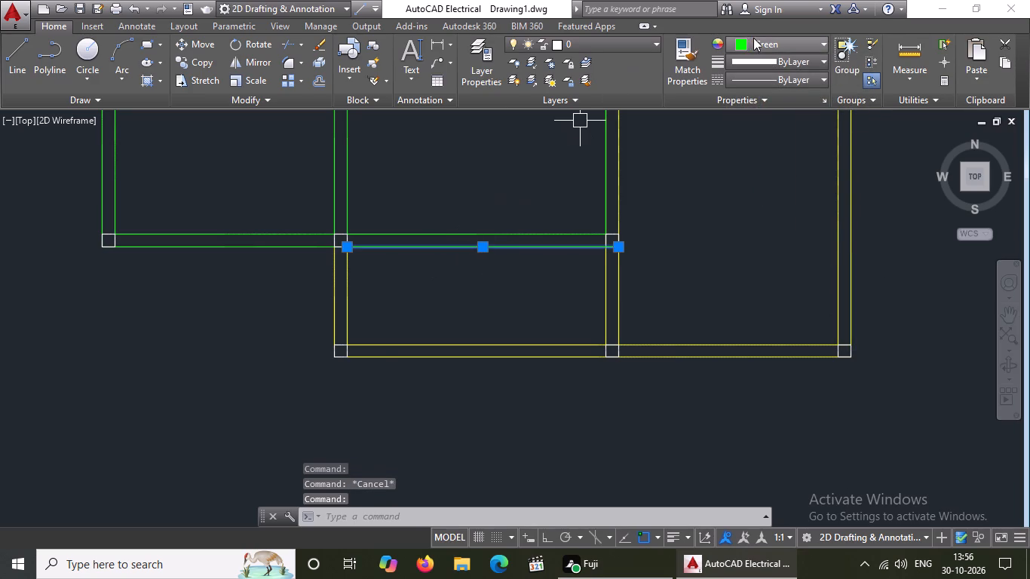
click(753, 38)
click(752, 194)
key(Escape)
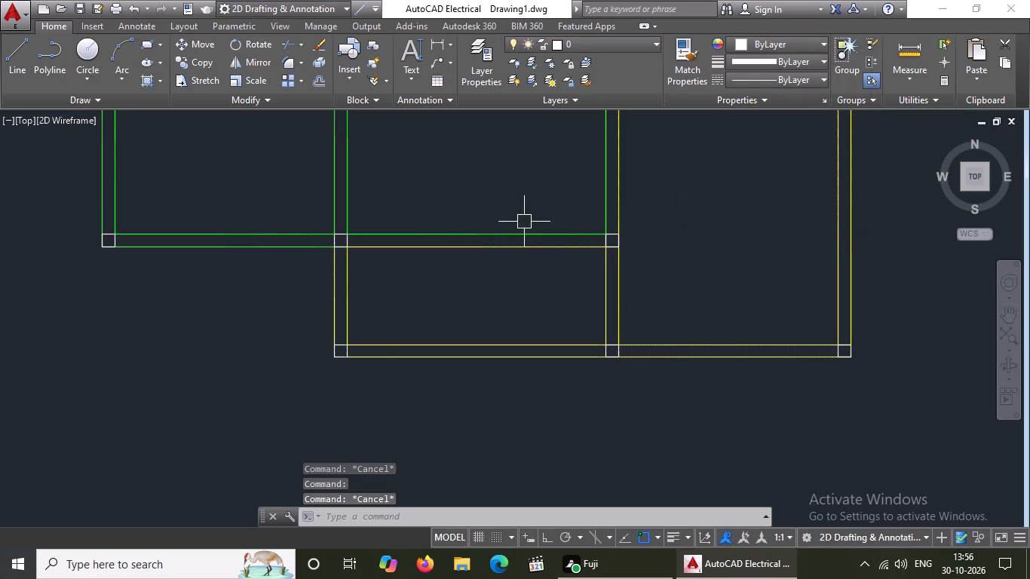
drag(516, 230, 523, 225)
click(753, 41)
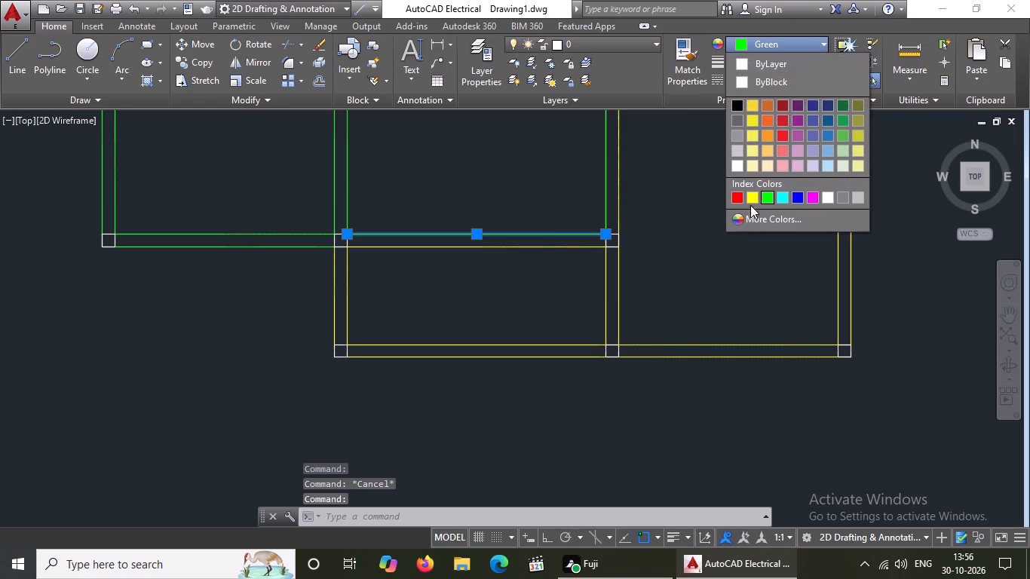
click(749, 195)
key(Escape)
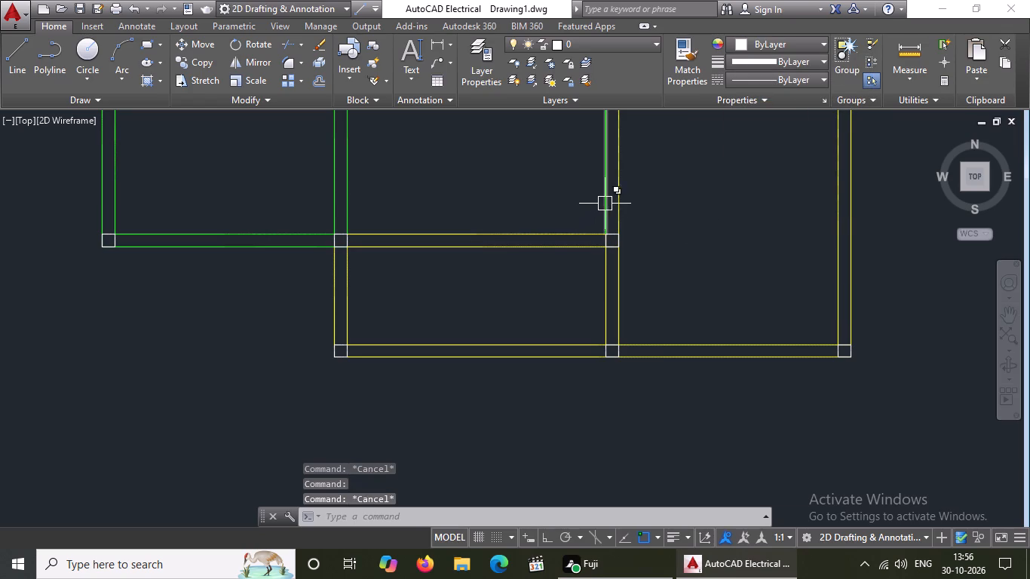
Recolour the remaining green left edge of the right inner vertical beam, above that horizontal beam, to Yellow.
click(605, 204)
click(768, 46)
click(750, 199)
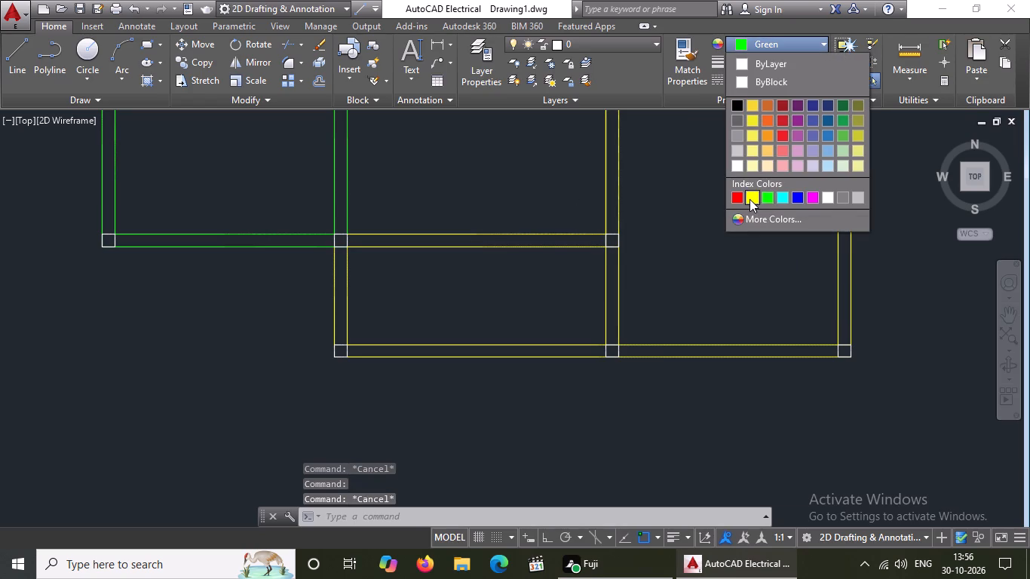
key(Escape)
Recolour both edges of the horizontal beam along the bottom of the lower left bay to Yellow.
scroll(641, 253, down, 2)
scroll(457, 242, up, 1)
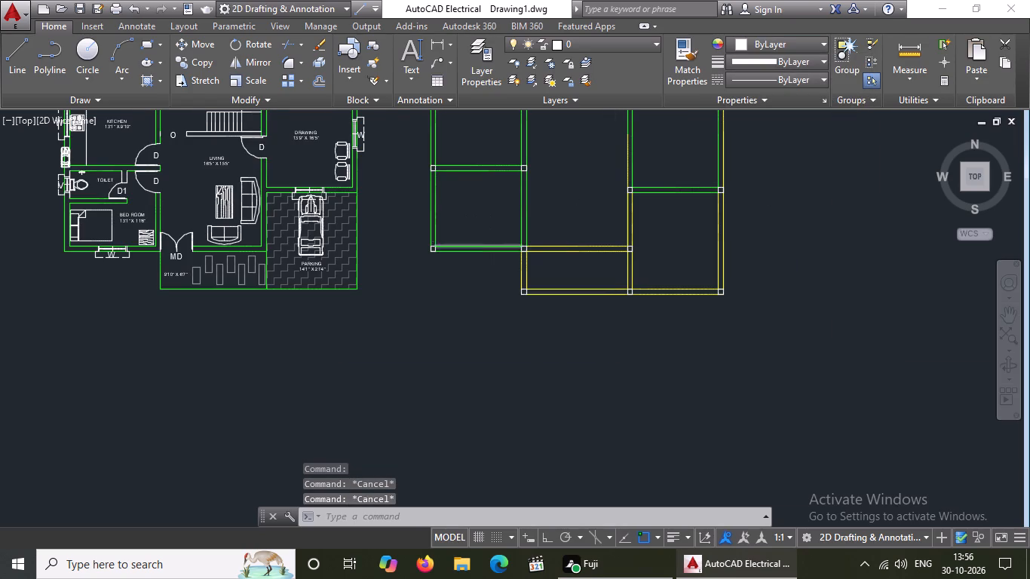
scroll(457, 242, up, 1)
click(455, 268)
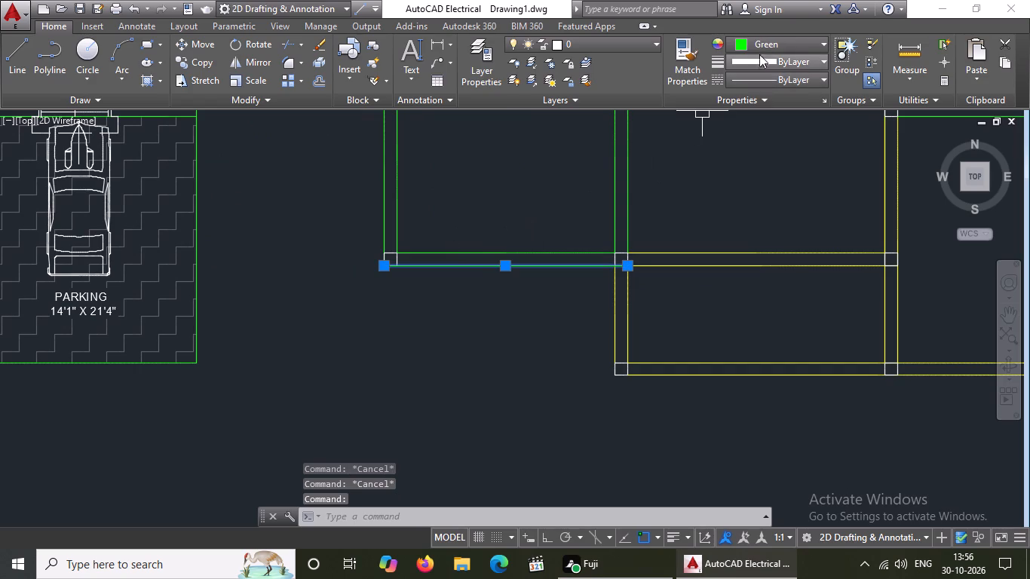
click(768, 44)
click(748, 201)
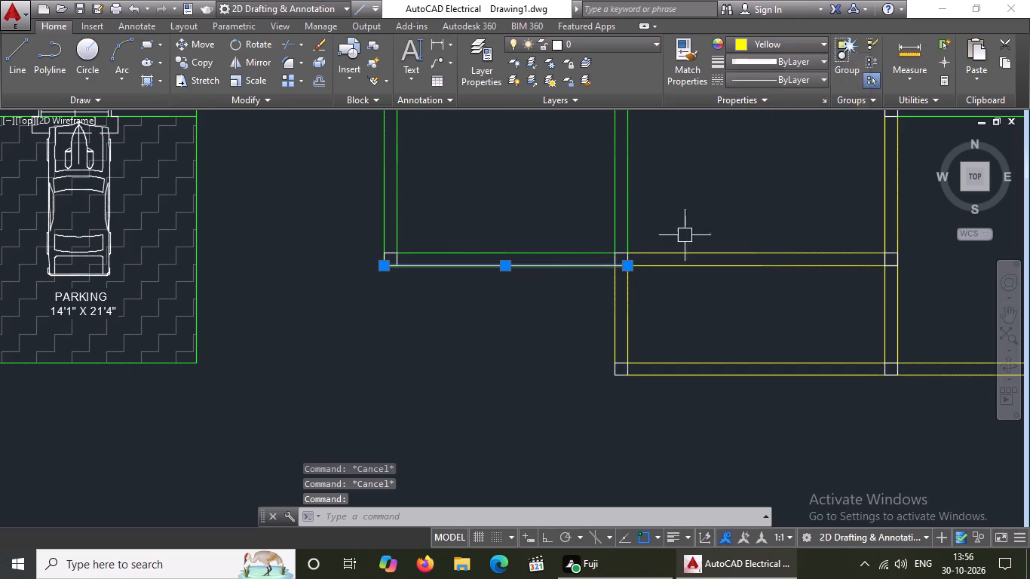
click(557, 258)
click(774, 37)
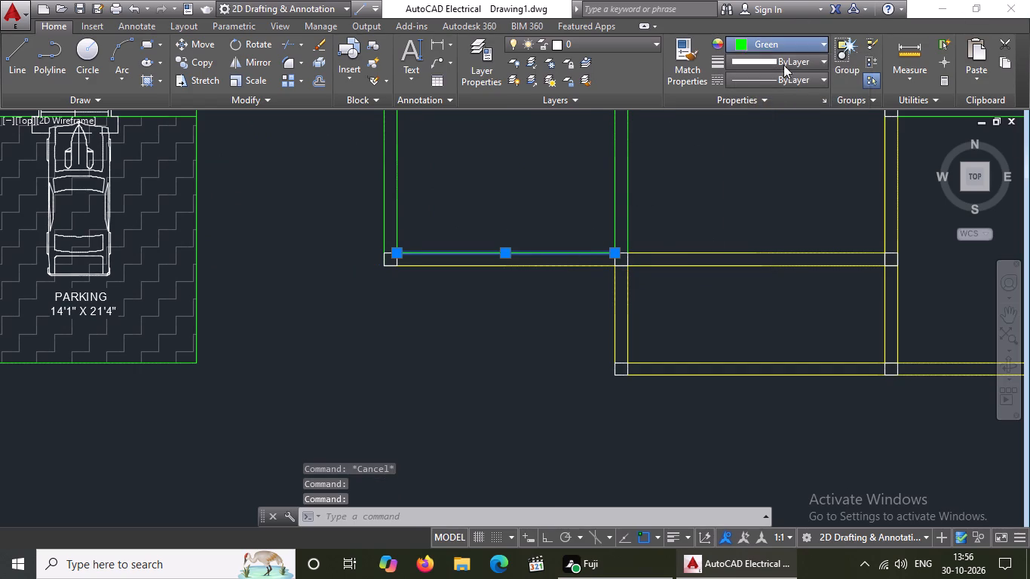
click(753, 199)
key(Escape)
Recolour both edges of the horizontal beam along the top of the lower right bay to Yellow.
scroll(662, 223, down, 2)
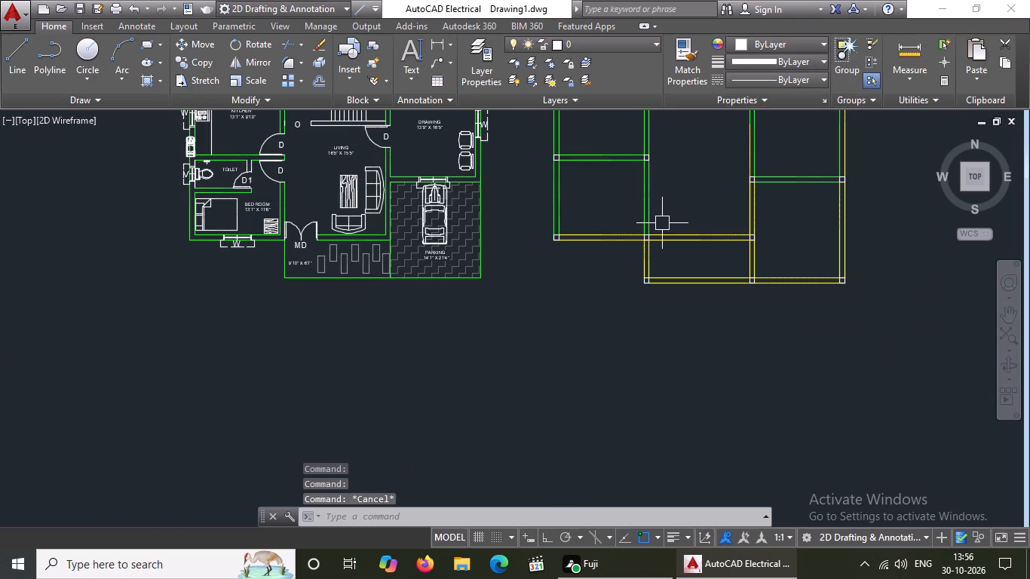
scroll(813, 188, up, 1)
click(800, 183)
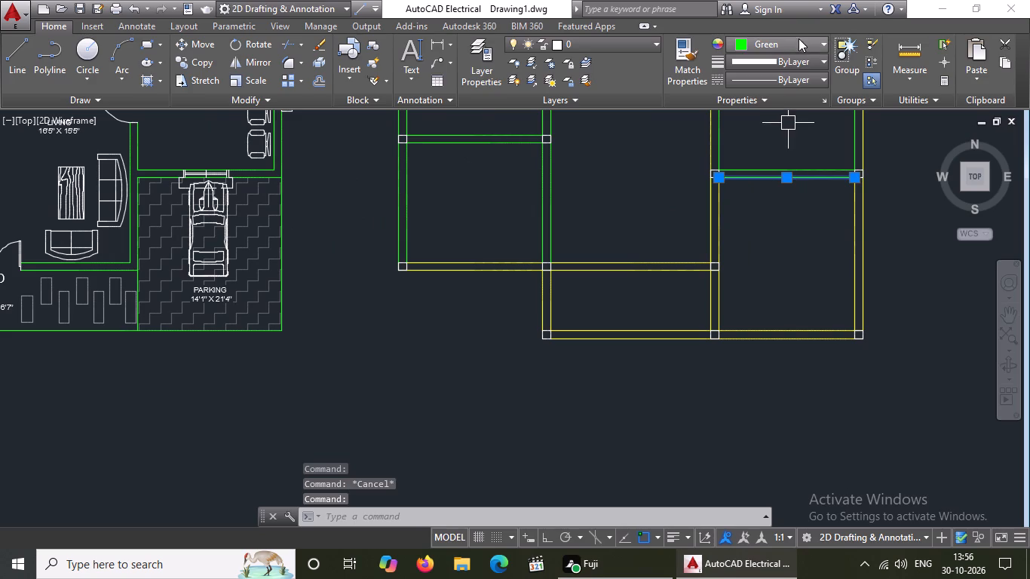
click(799, 38)
click(755, 192)
key(Escape)
click(762, 170)
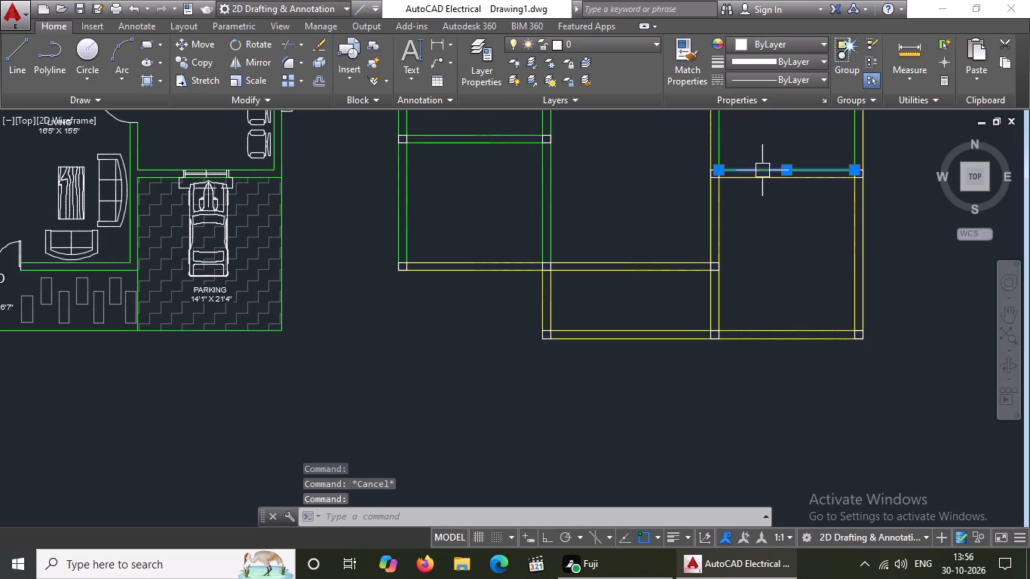
click(790, 35)
click(802, 41)
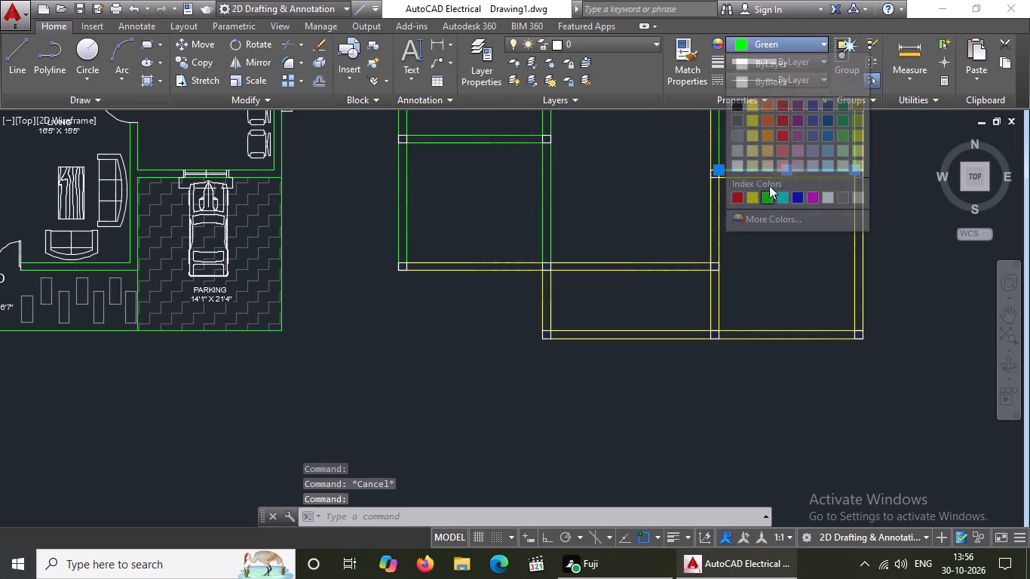
click(752, 195)
key(Escape)
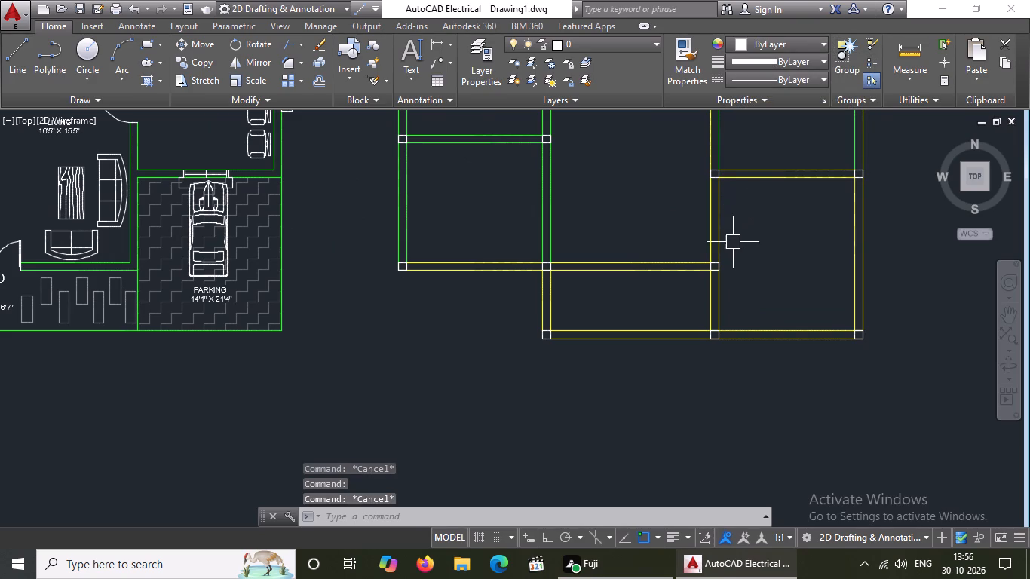
Recolour both edges of the left outer vertical beam in the lower left bay to Yellow.
click(391, 182)
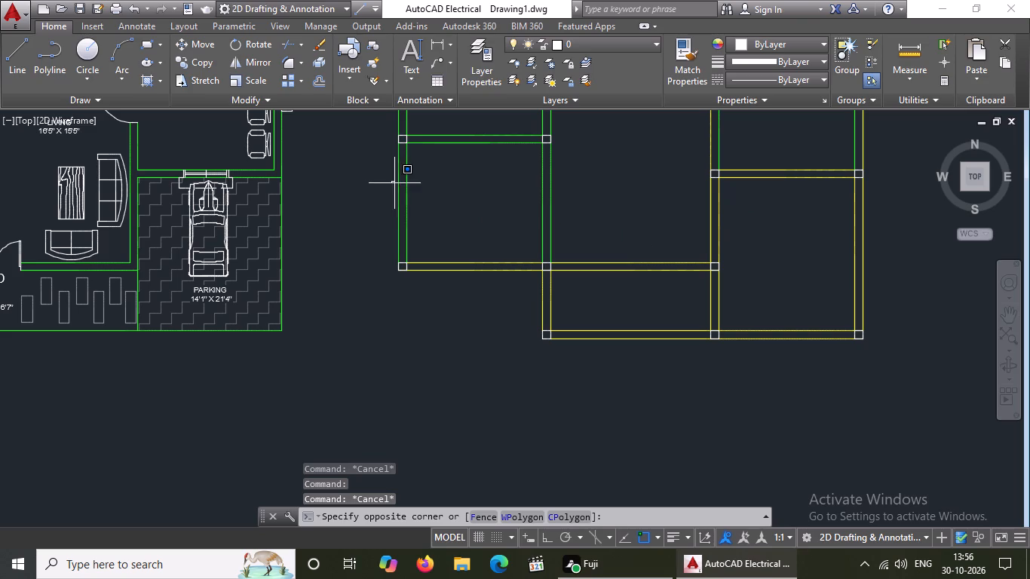
click(404, 176)
click(402, 180)
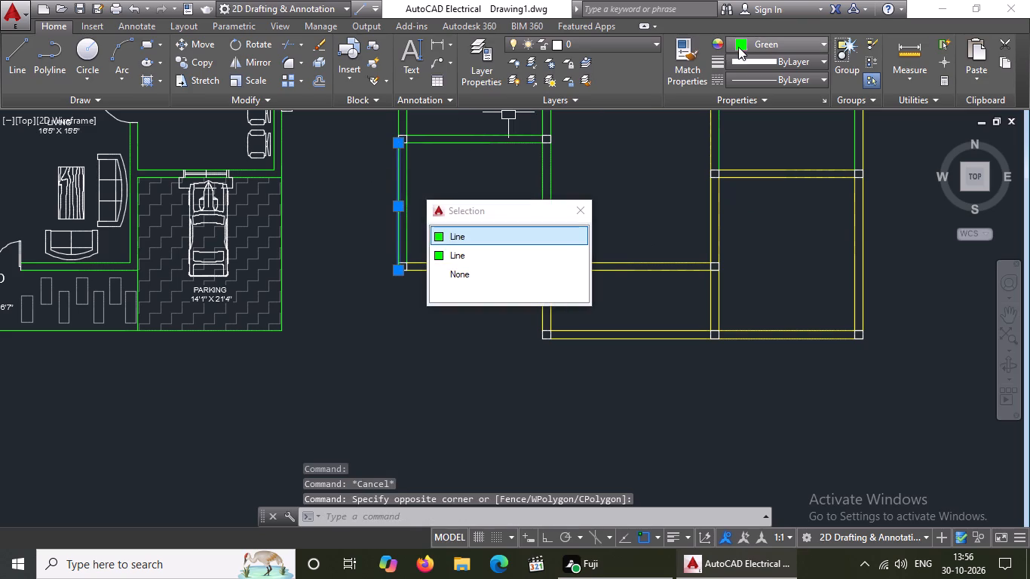
click(739, 47)
click(753, 201)
key(Escape)
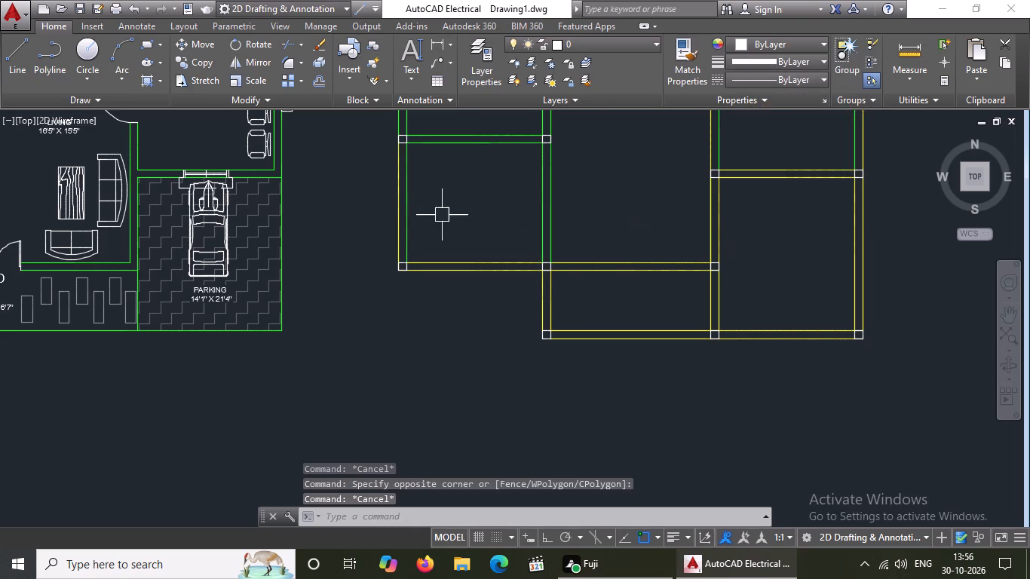
scroll(442, 214, up, 2)
click(354, 223)
click(339, 256)
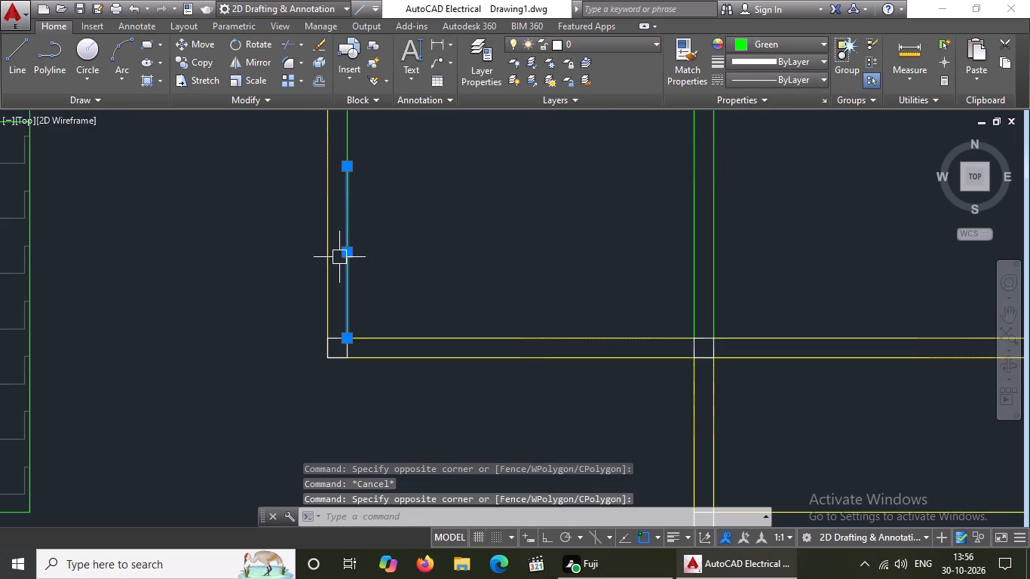
click(769, 41)
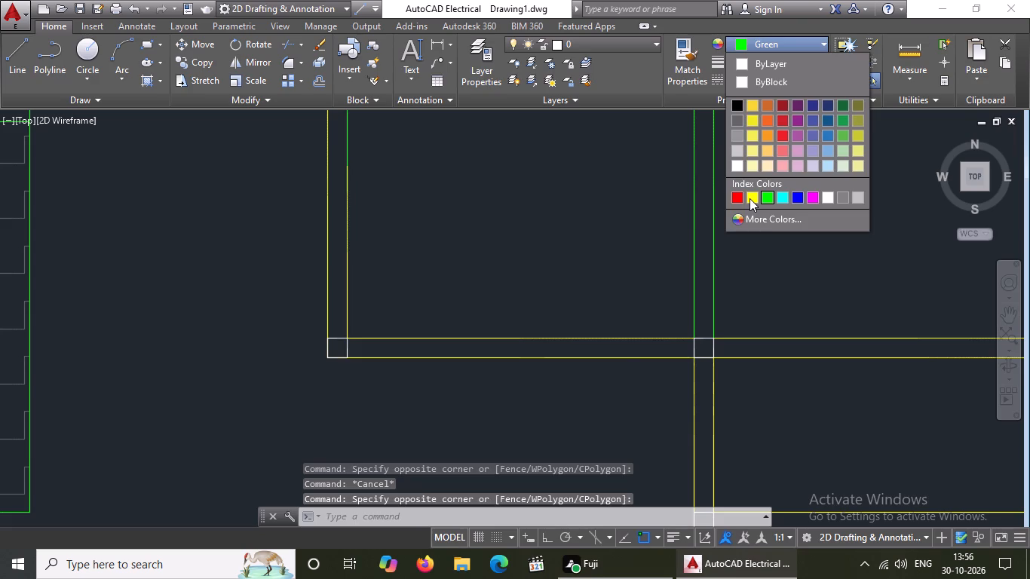
click(750, 198)
key(Escape)
Recolour both edges of the vertical beam on the inner side of the lower left bay to Yellow.
click(697, 228)
click(795, 48)
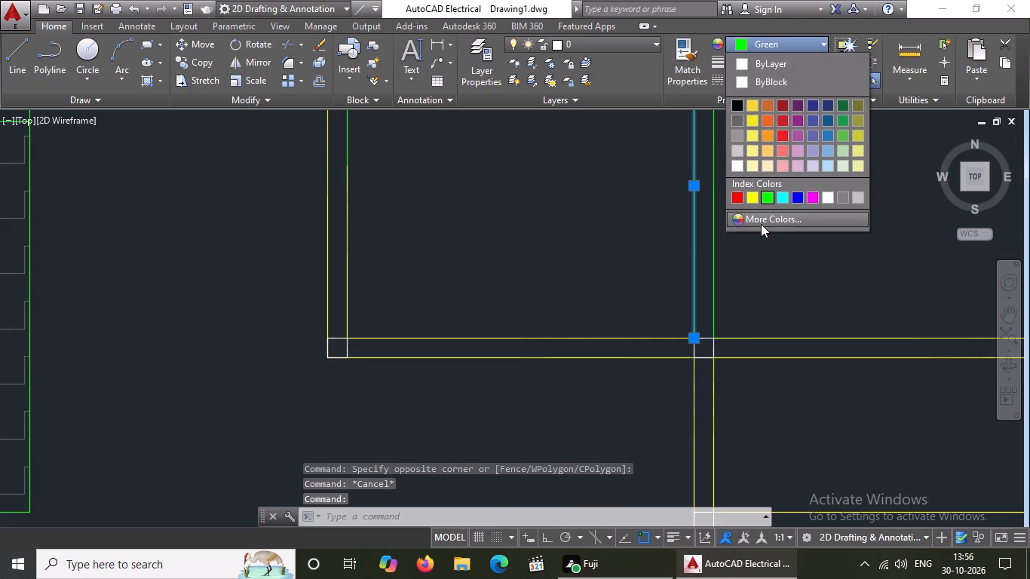
click(756, 194)
key(Escape)
drag(722, 215, 716, 229)
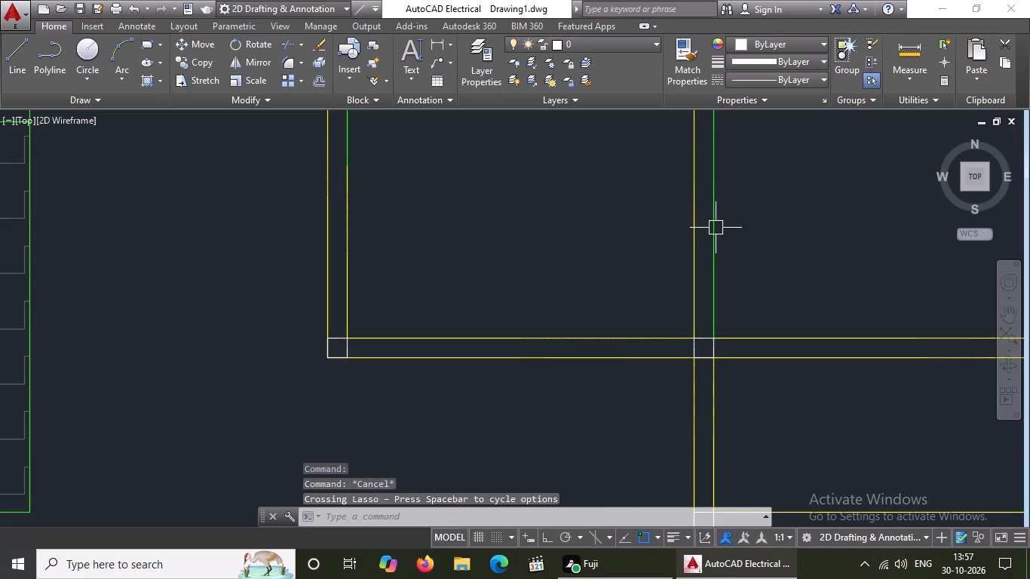
click(711, 238)
click(779, 44)
click(754, 198)
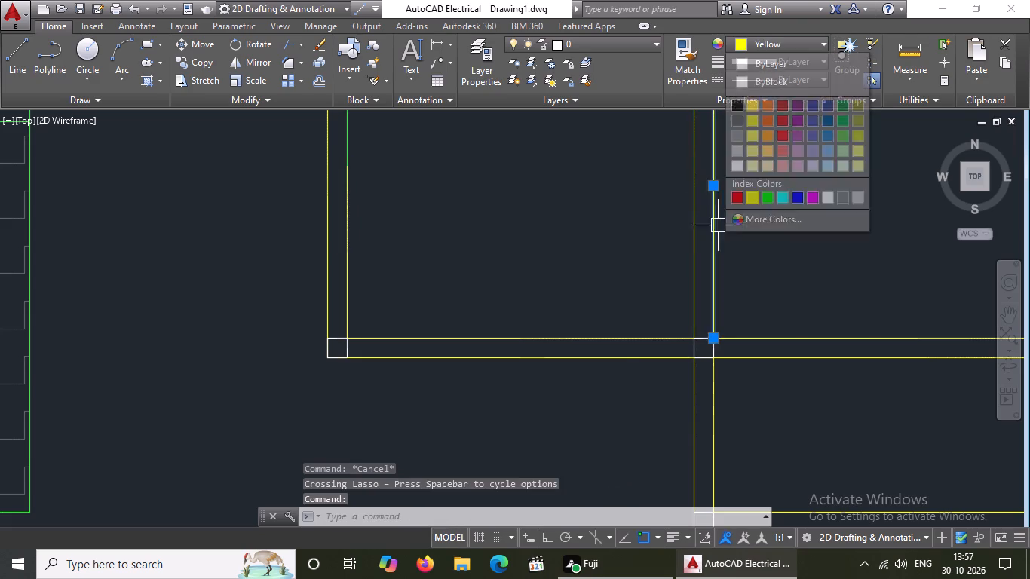
key(Escape)
Shorten the yellow left edge of the right inner vertical beam so its upper end meets the bottom corner of the column at the lower right bay's top.
scroll(662, 229, down, 4)
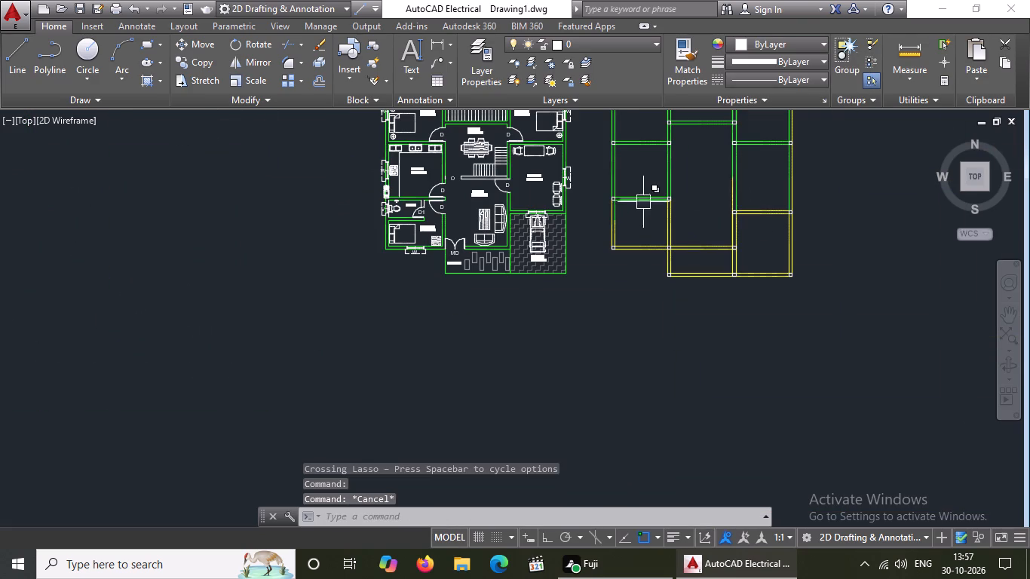
scroll(748, 185, up, 3)
click(678, 165)
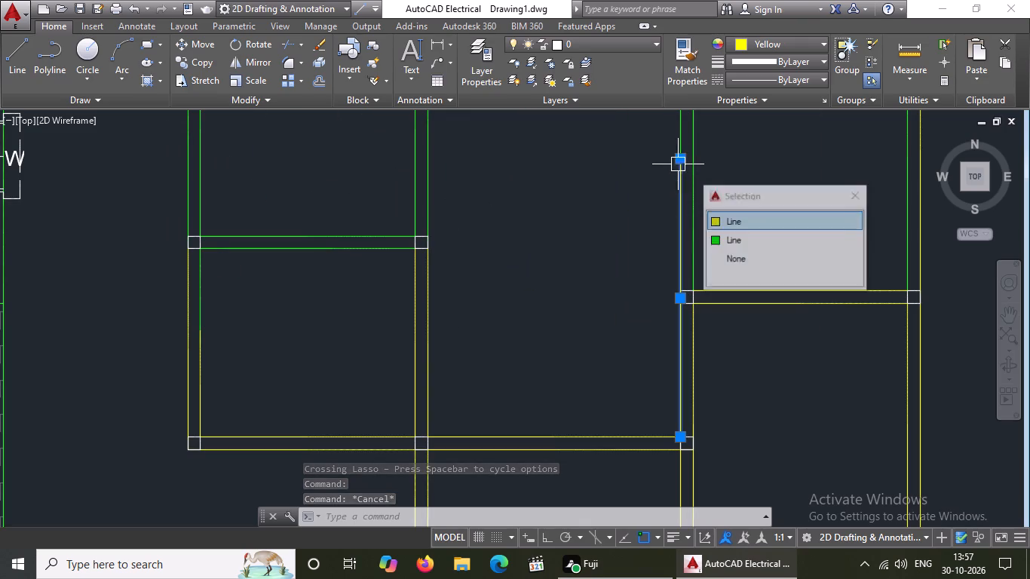
drag(679, 160, 682, 306)
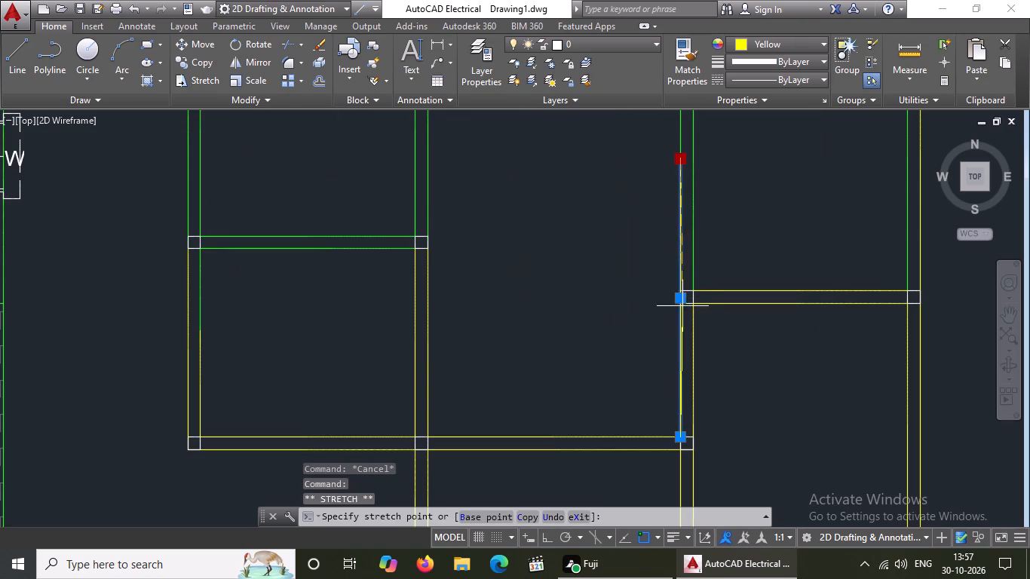
drag(682, 306, 682, 308)
scroll(682, 307, up, 4)
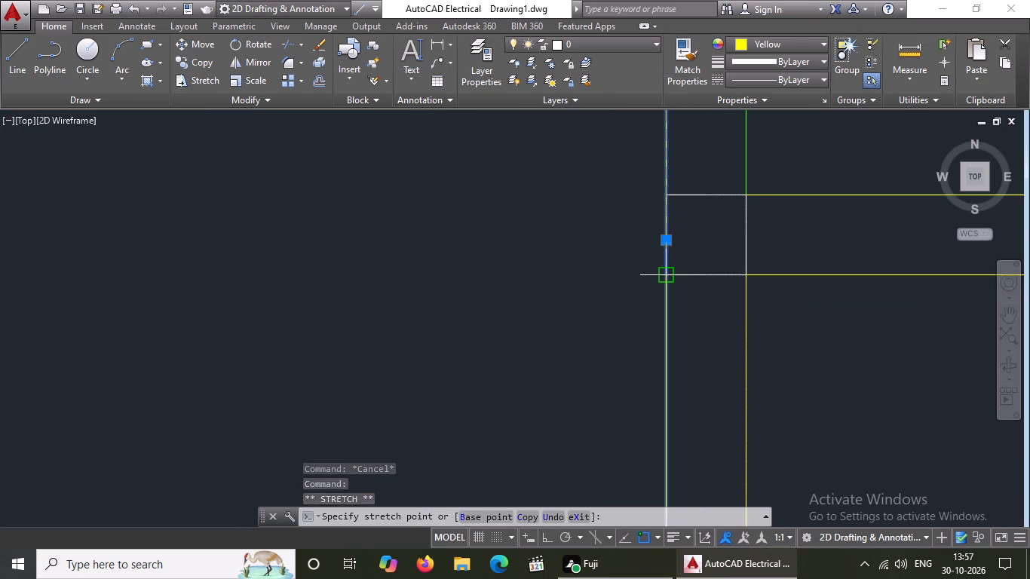
click(664, 268)
scroll(664, 268, down, 2)
scroll(747, 290, down, 6)
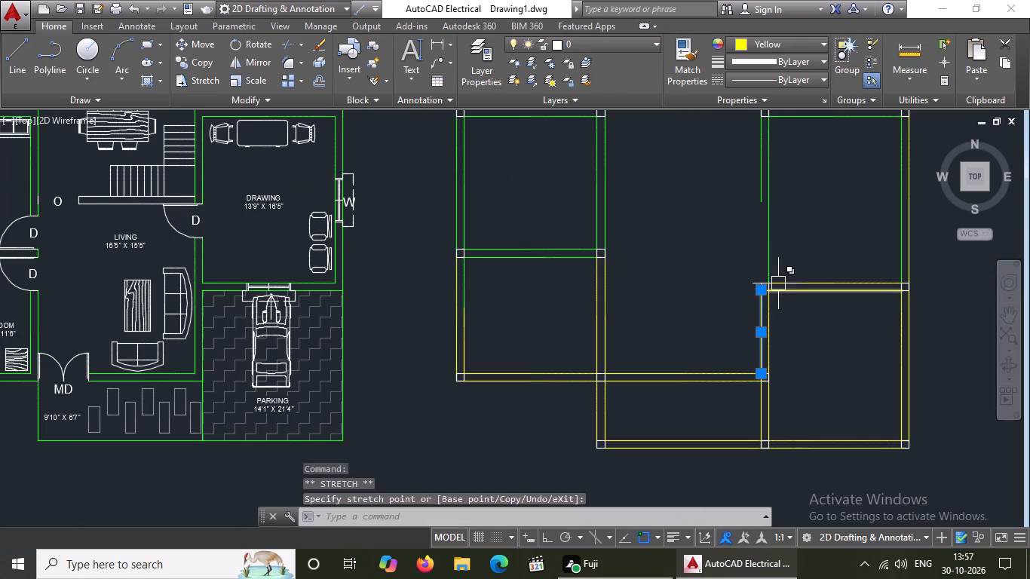
key(Escape)
Extend the green left edge of the right inner vertical beam down towards the column at the lower right bay's top.
text(EX)
key(space)
key(space)
click(755, 176)
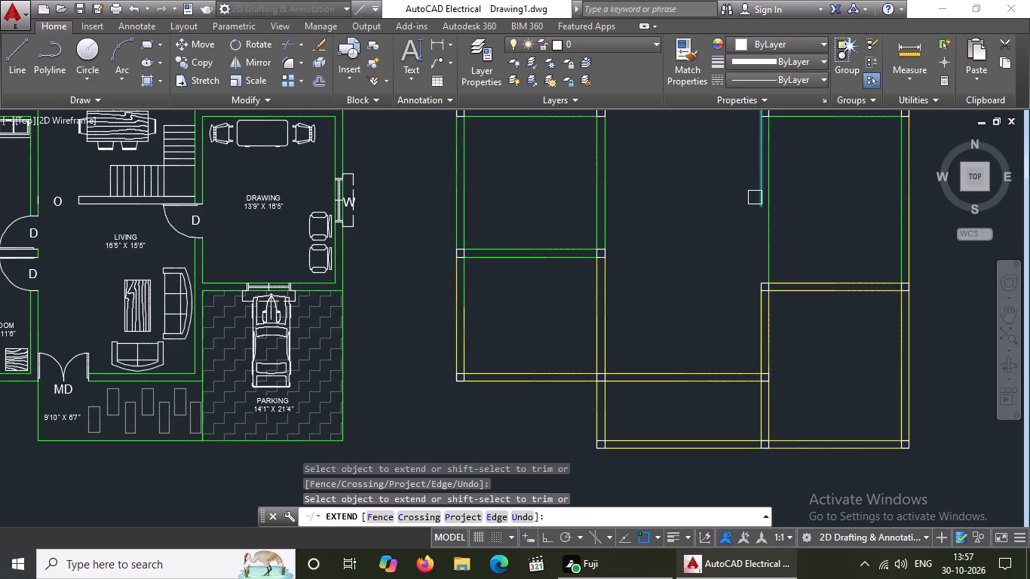
click(756, 196)
click(762, 179)
drag(762, 197, 759, 207)
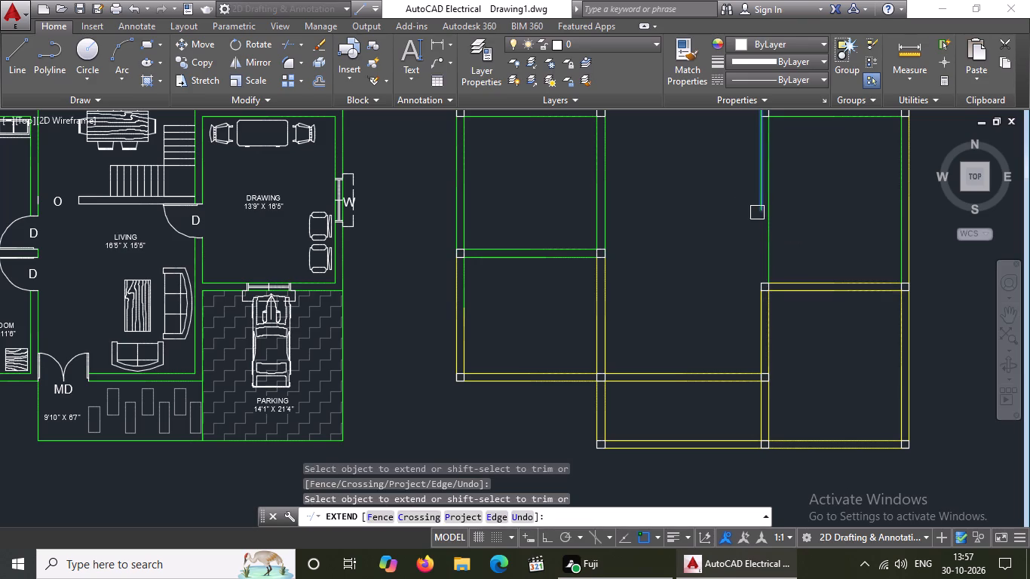
click(757, 210)
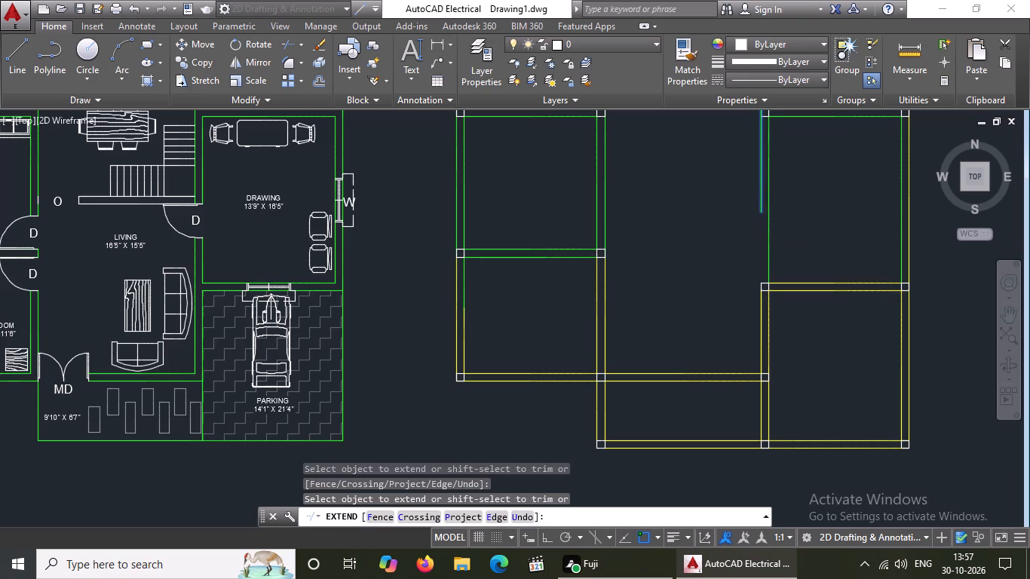
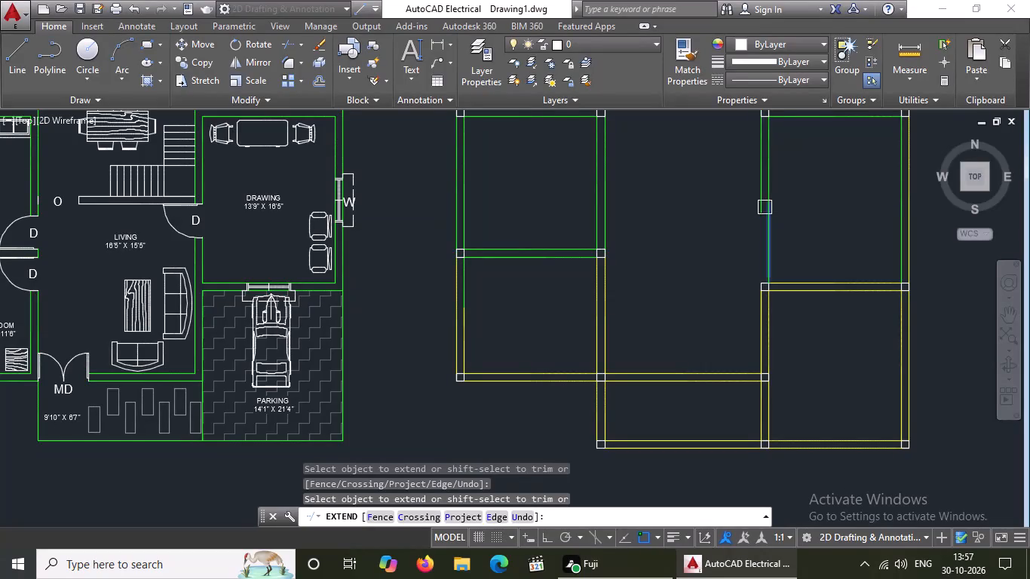
Extend the green left edge of the right inner vertical beam down to the column at the lower right bay's top.
click(754, 208)
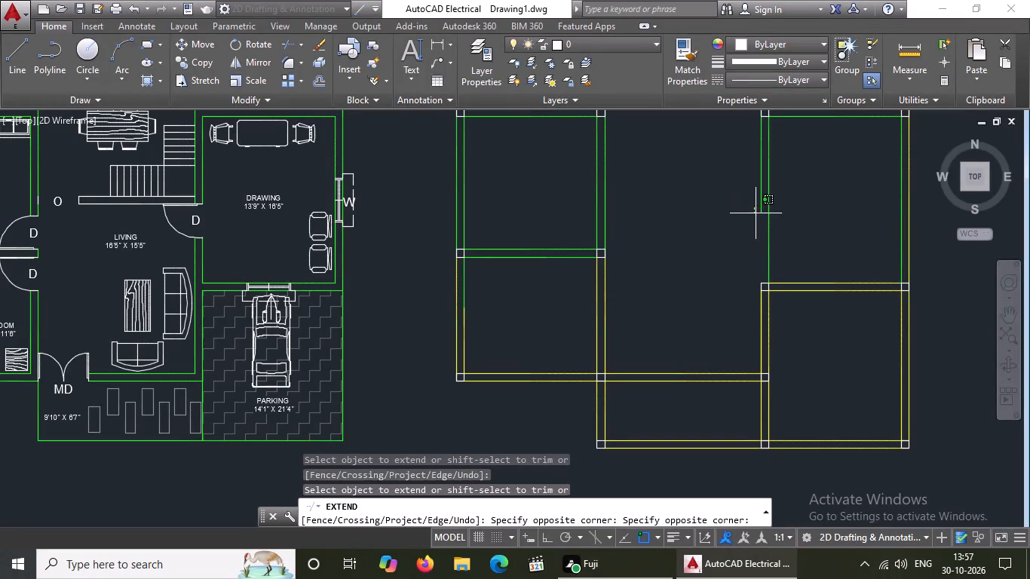
click(762, 207)
click(761, 211)
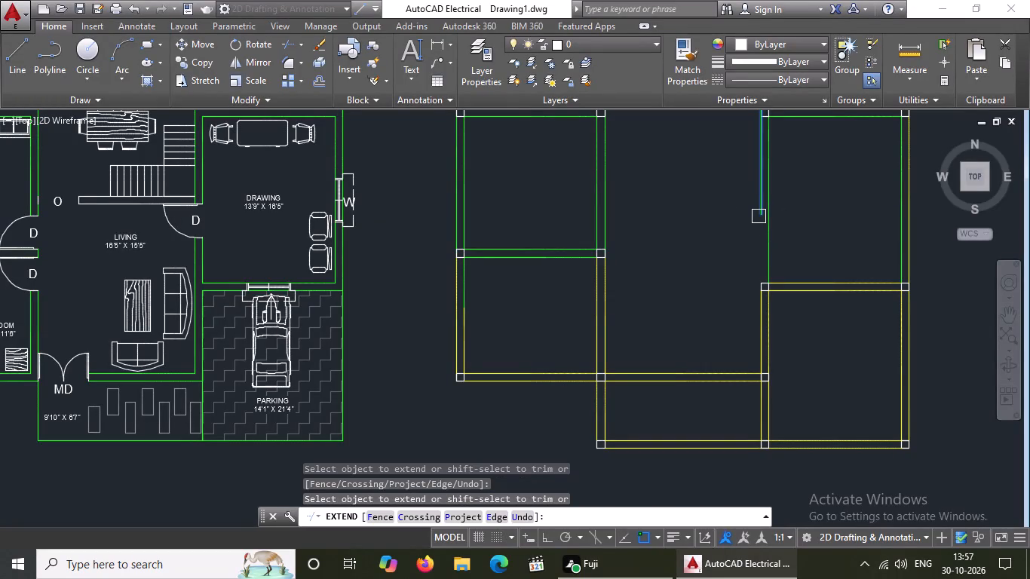
scroll(759, 216, up, 3)
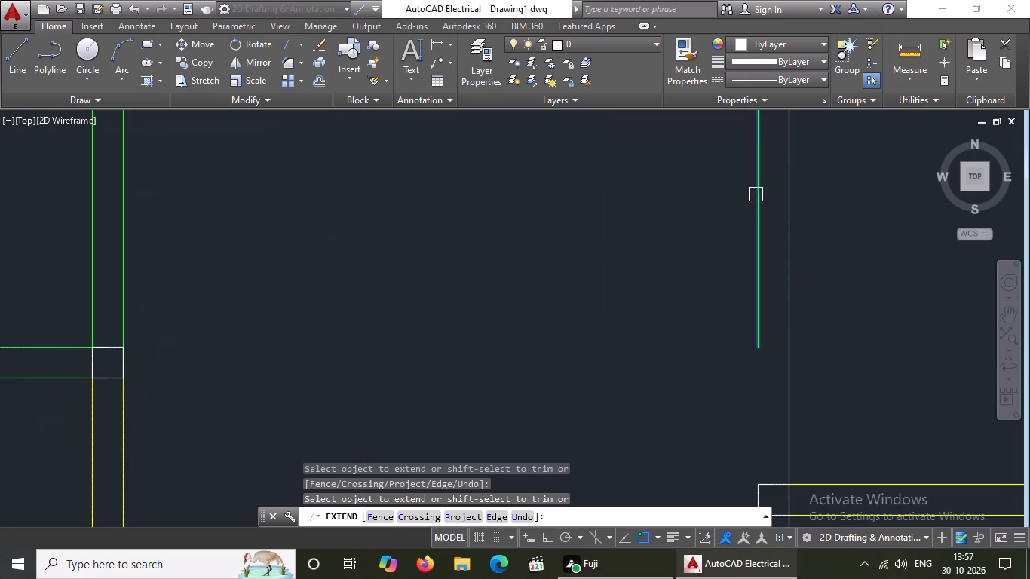
click(756, 195)
click(765, 253)
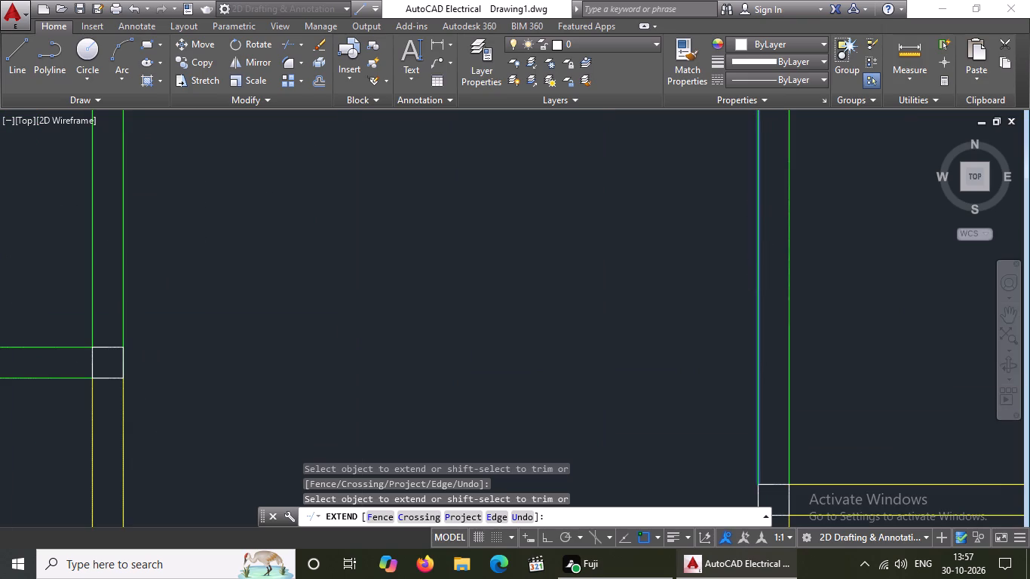
click(758, 280)
scroll(883, 277, down, 3)
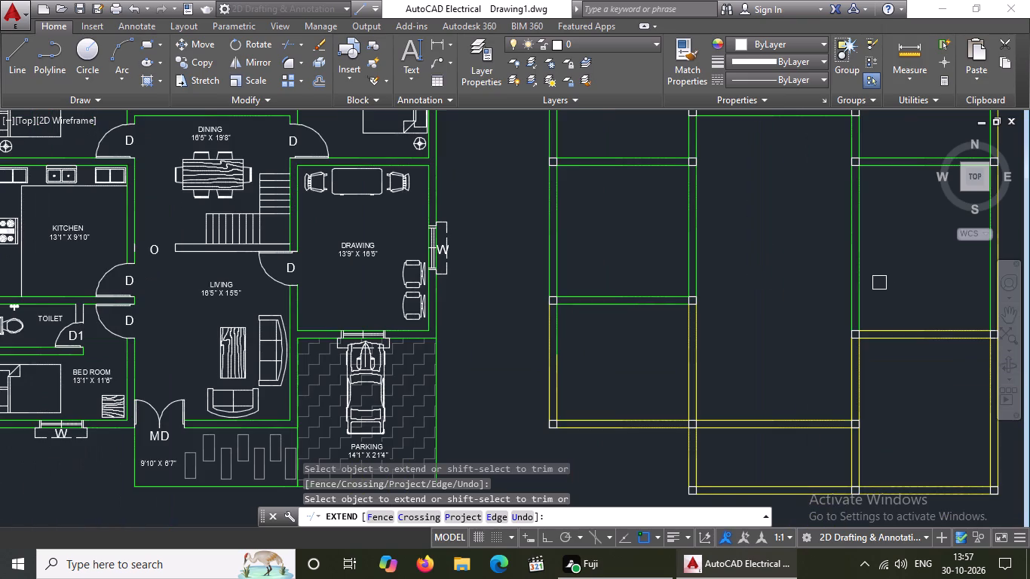
key(Escape)
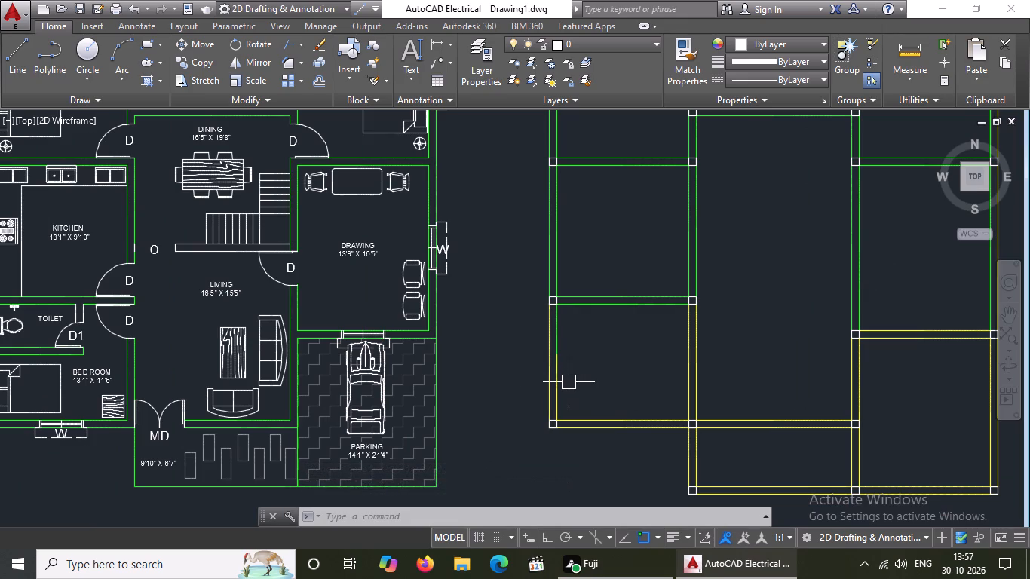
Delete the leftover green line segment on the inner edge of the left outer vertical beam in the lower left bay.
scroll(578, 335, up, 1)
click(550, 340)
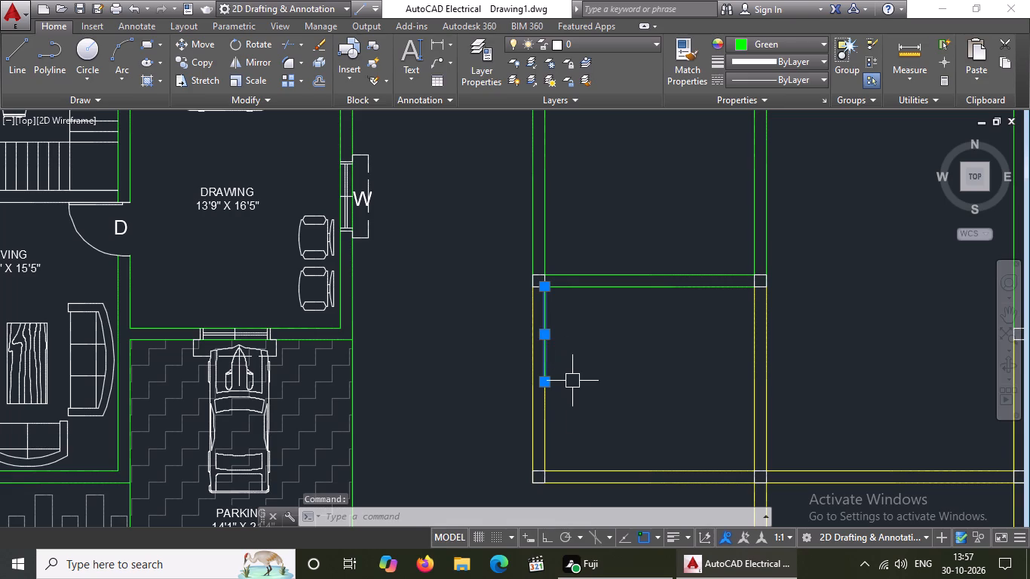
key(Delete)
Extend the yellow inner edge of the left outer vertical beam up to the column at the lower left bay's top.
key(e)
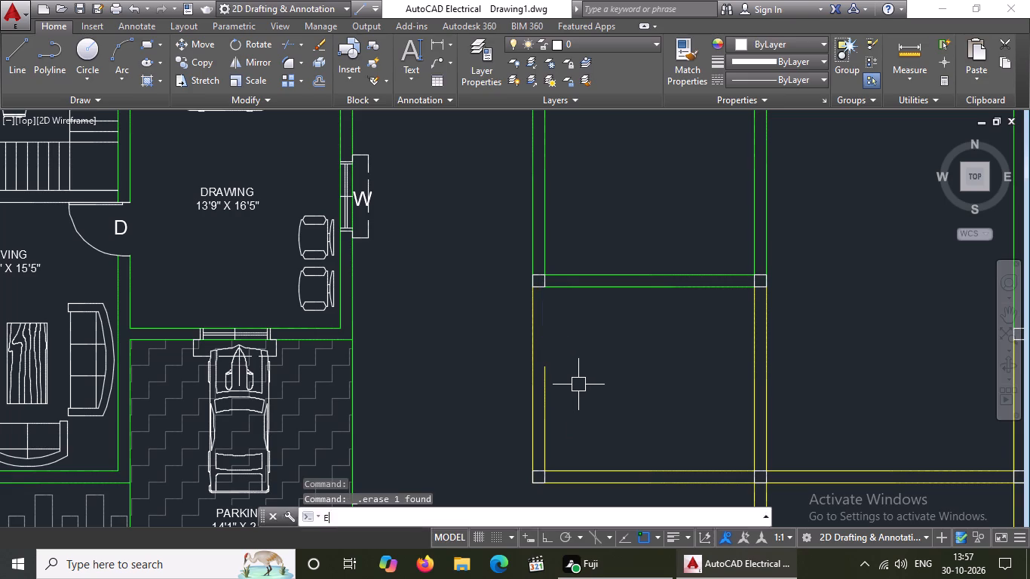
text(X)
key(space)
key(space)
click(547, 380)
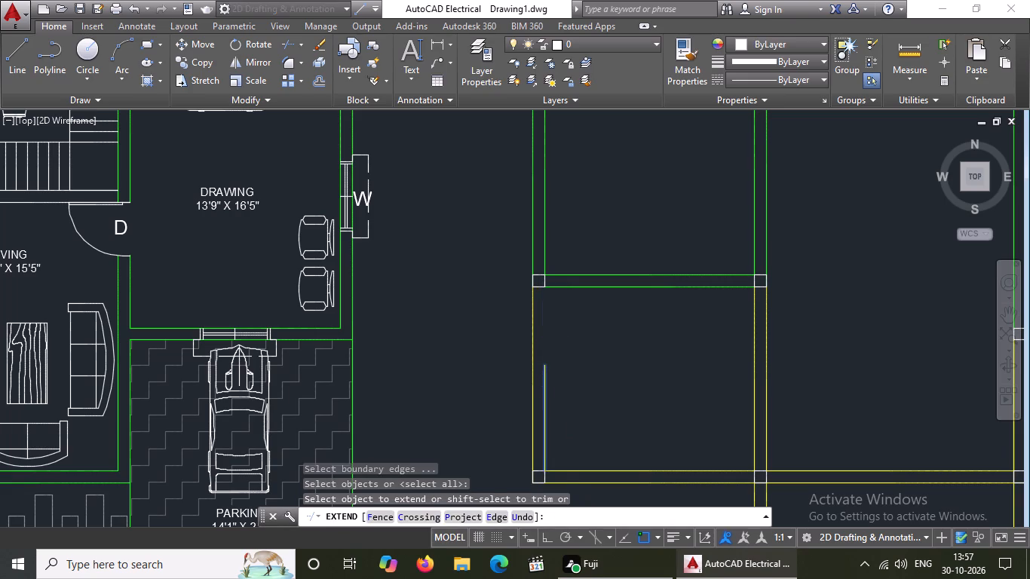
click(547, 381)
drag(547, 359, 547, 367)
click(547, 369)
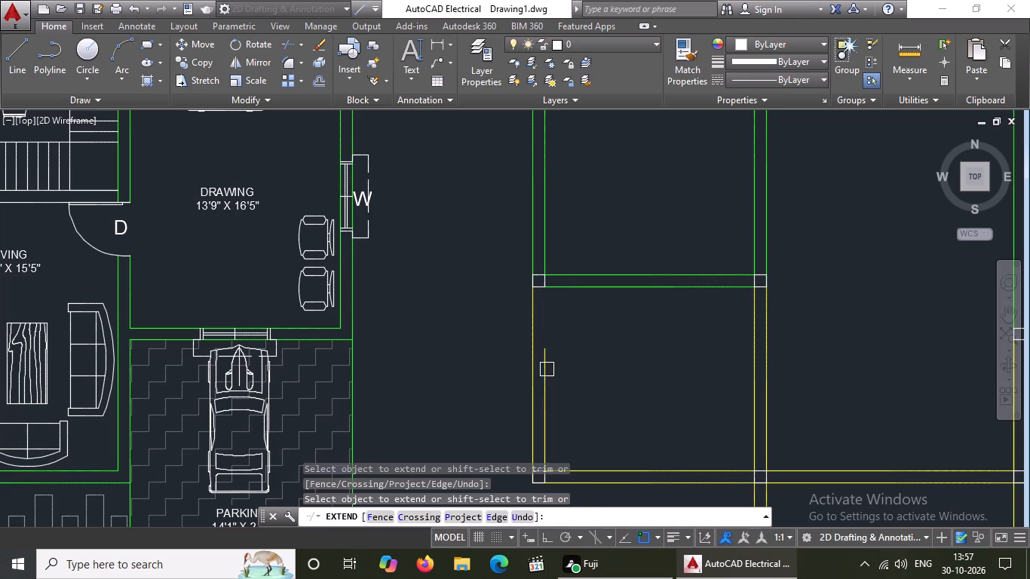
click(547, 369)
click(548, 362)
click(548, 358)
double_click(548, 356)
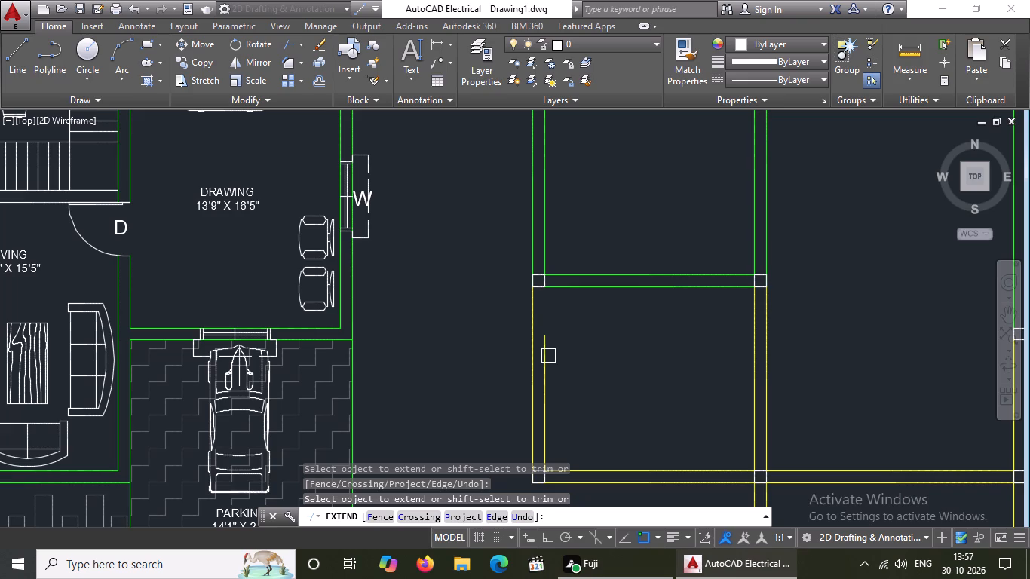
click(550, 342)
double_click(545, 351)
click(545, 352)
click(550, 335)
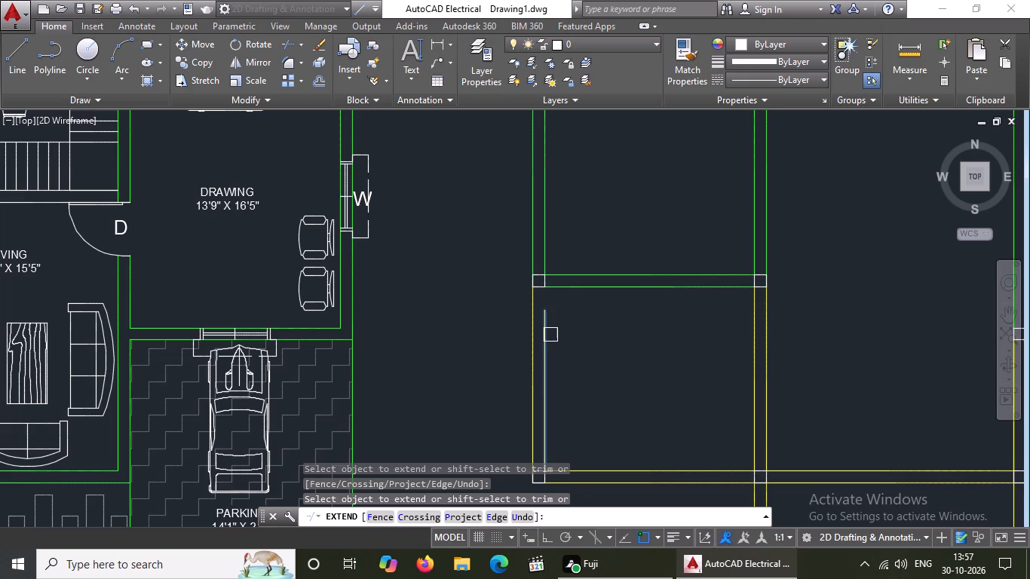
click(550, 333)
click(546, 323)
click(546, 318)
double_click(546, 314)
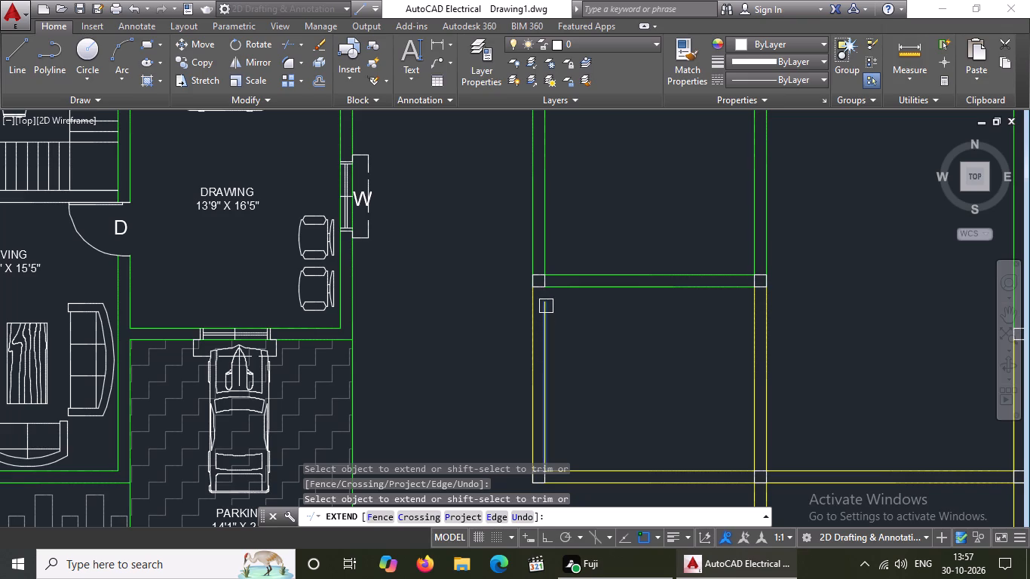
click(547, 305)
click(544, 311)
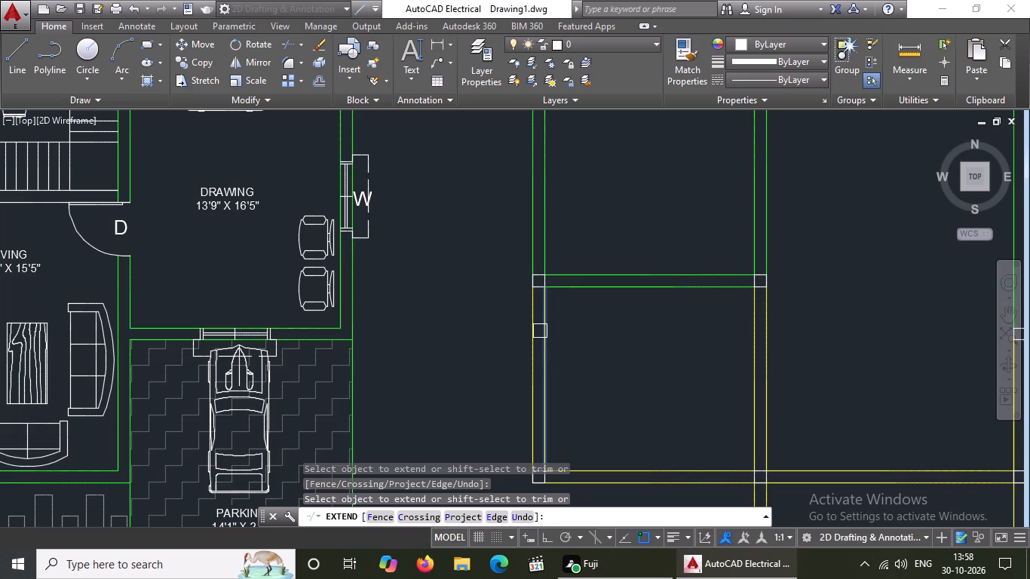
click(540, 329)
scroll(580, 364, down, 1)
key(Escape)
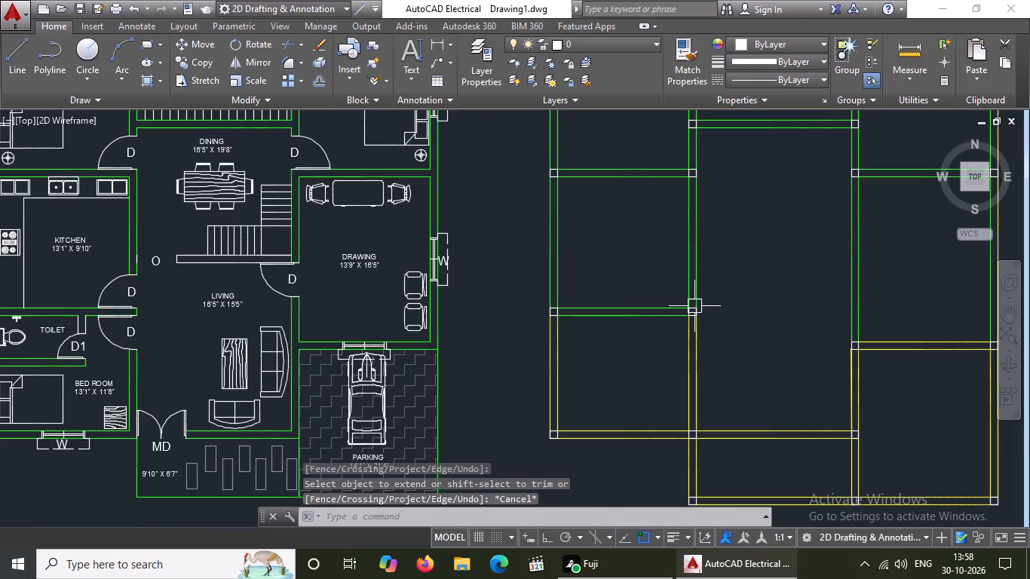
Recolour the inner edge of the right outer vertical beam to Yellow in both the middle and upper right bays.
scroll(695, 305, down, 2)
middle_drag(686, 320, 624, 401)
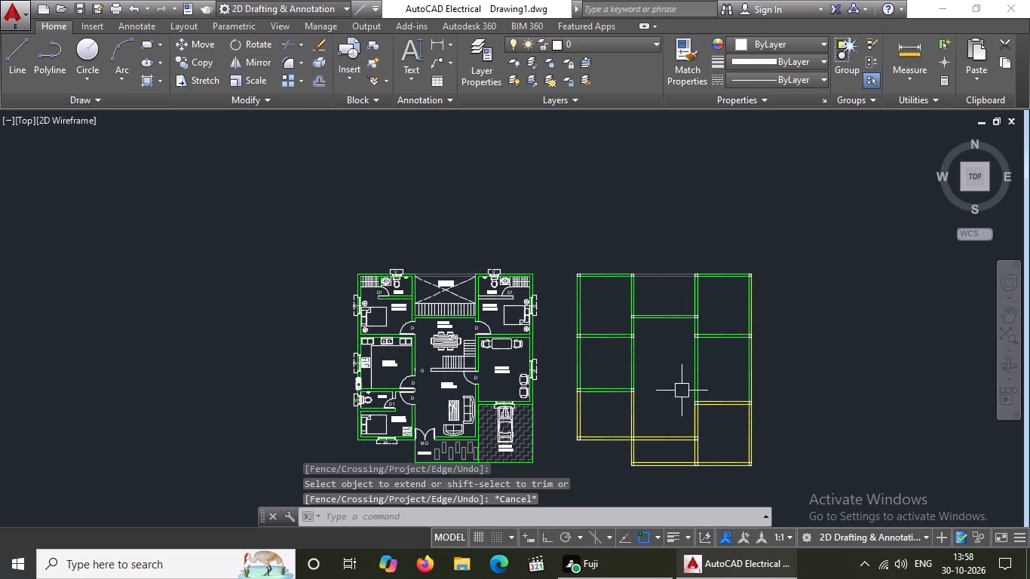
scroll(735, 383, up, 2)
click(759, 348)
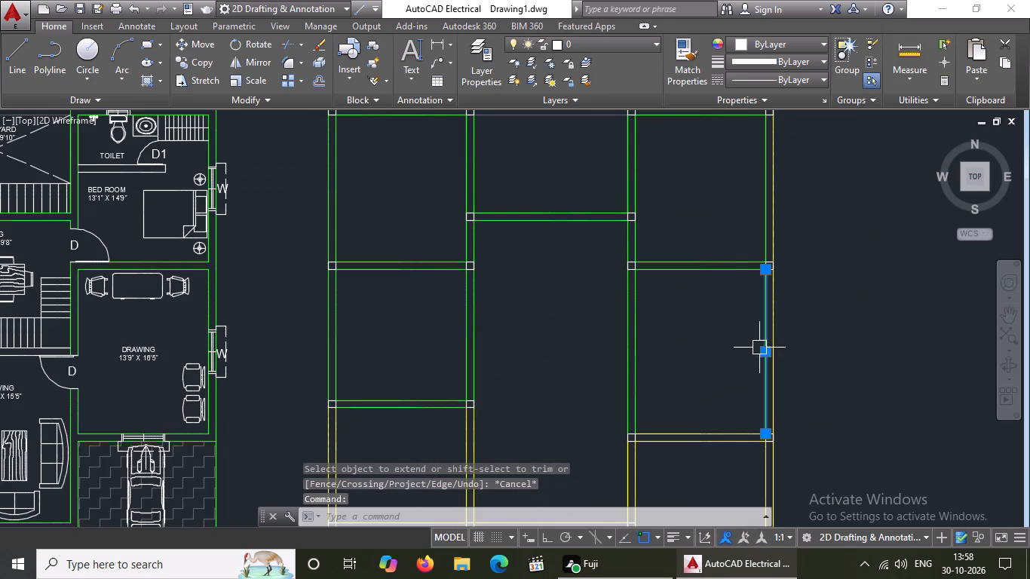
click(751, 44)
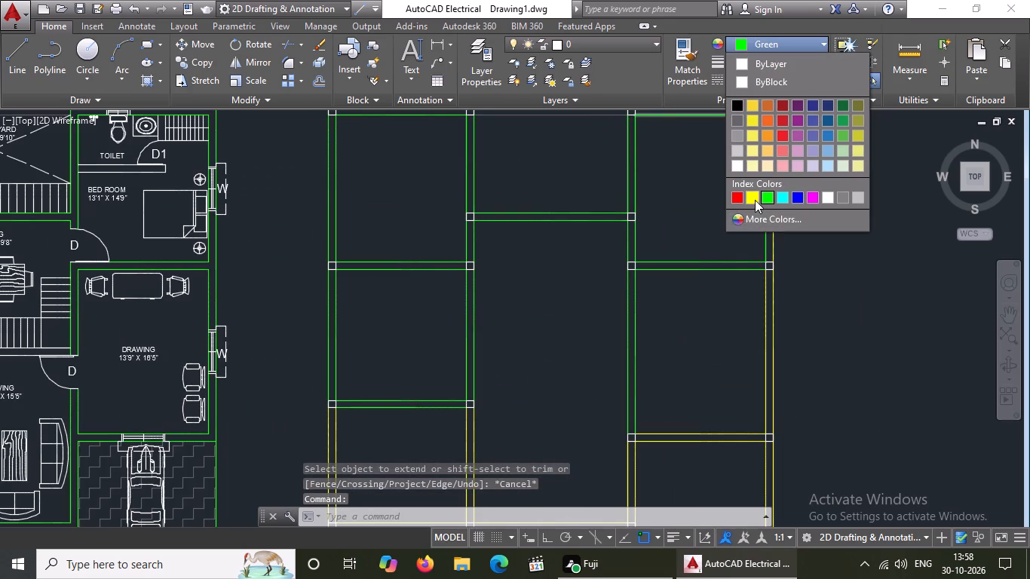
click(755, 199)
key(Escape)
click(762, 180)
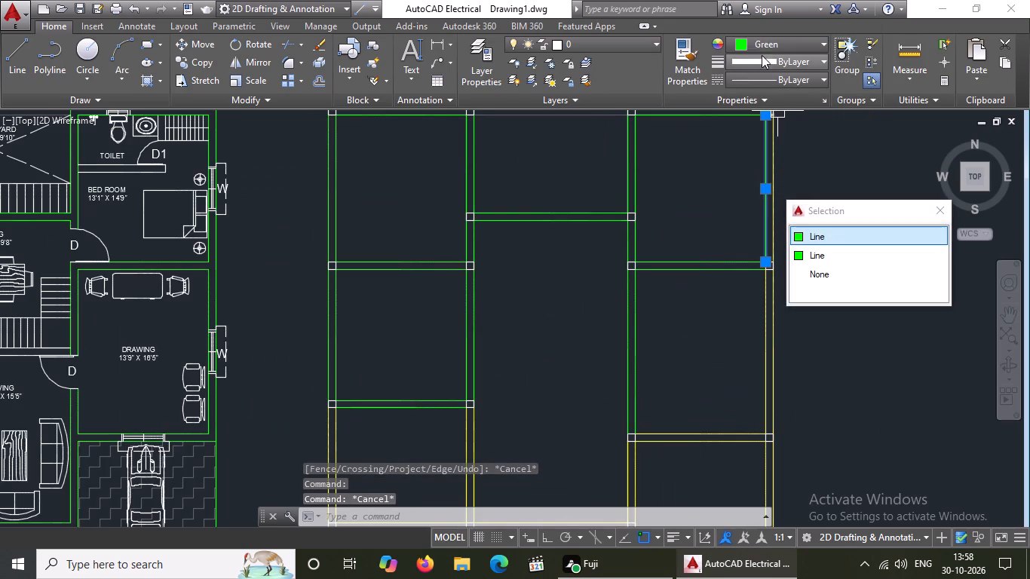
click(748, 42)
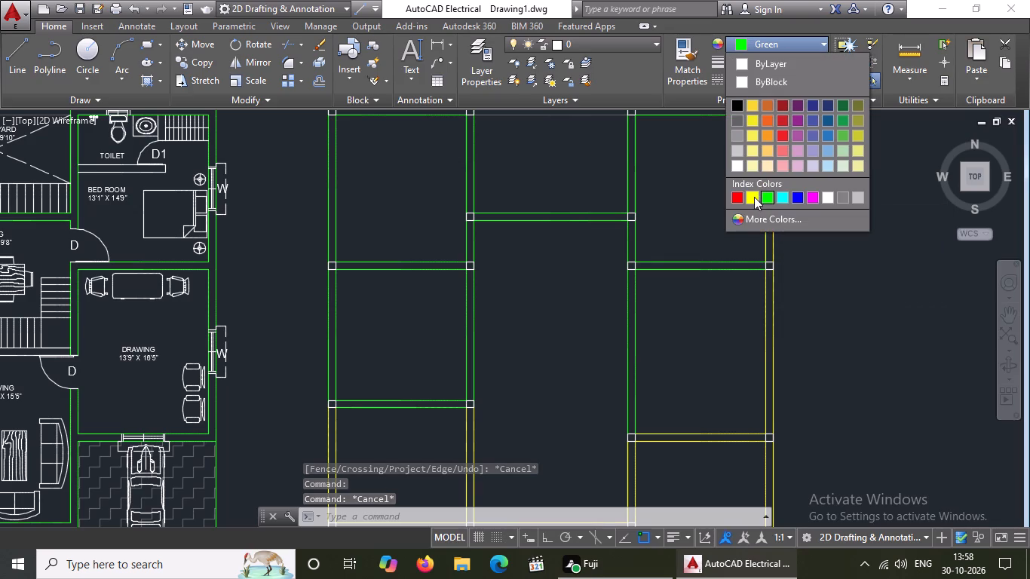
click(754, 196)
key(Escape)
Recolour both edges of the top horizontal beam of the upper right bay to Yellow.
scroll(644, 287, down, 1)
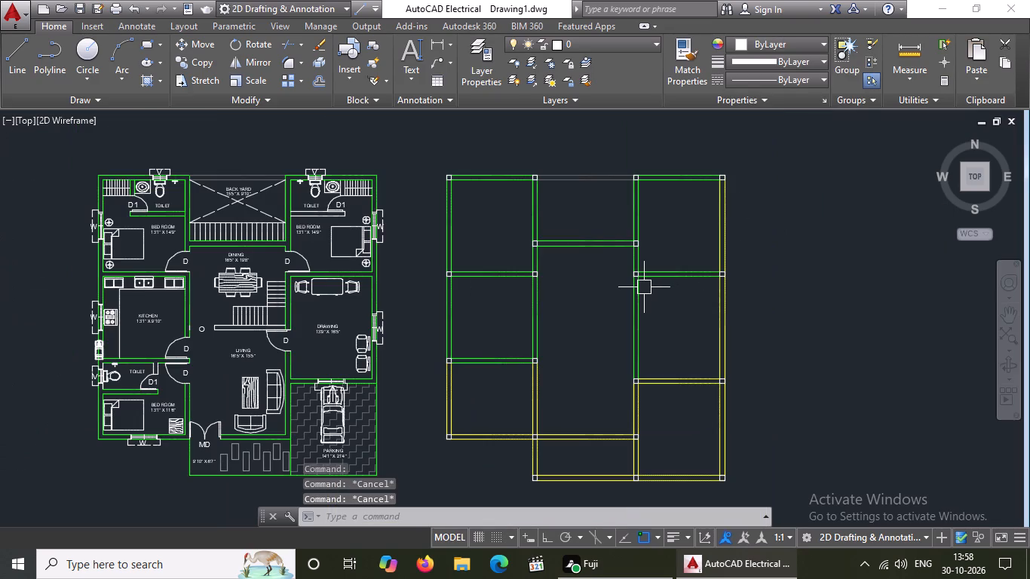
scroll(678, 184, up, 1)
click(676, 167)
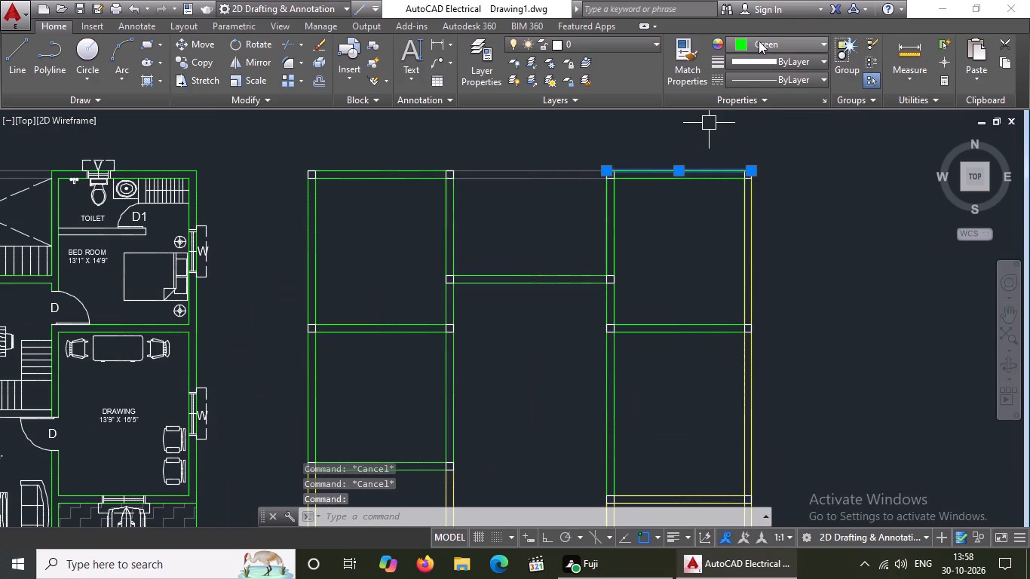
click(759, 41)
click(751, 195)
key(Escape)
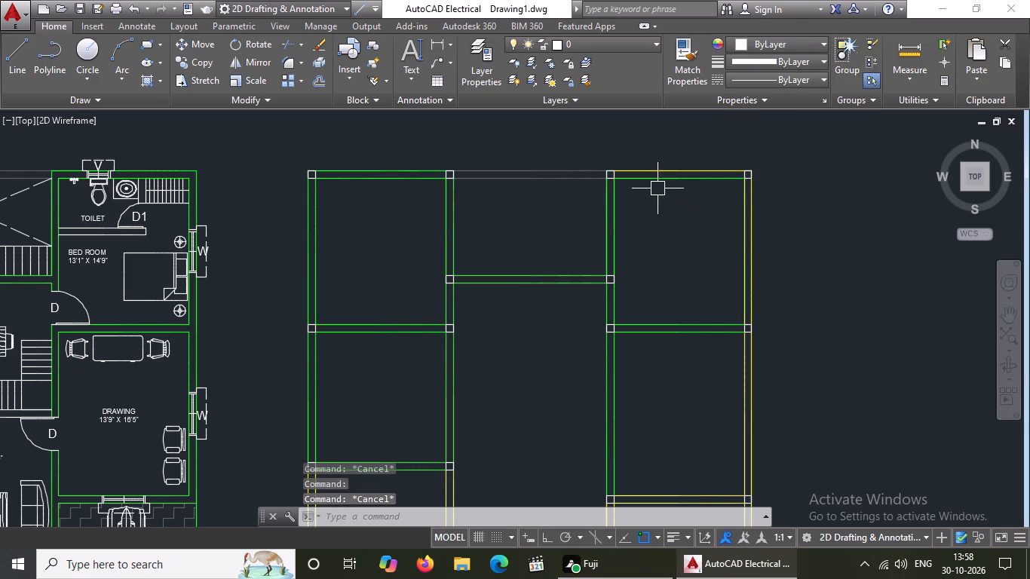
click(657, 182)
click(764, 42)
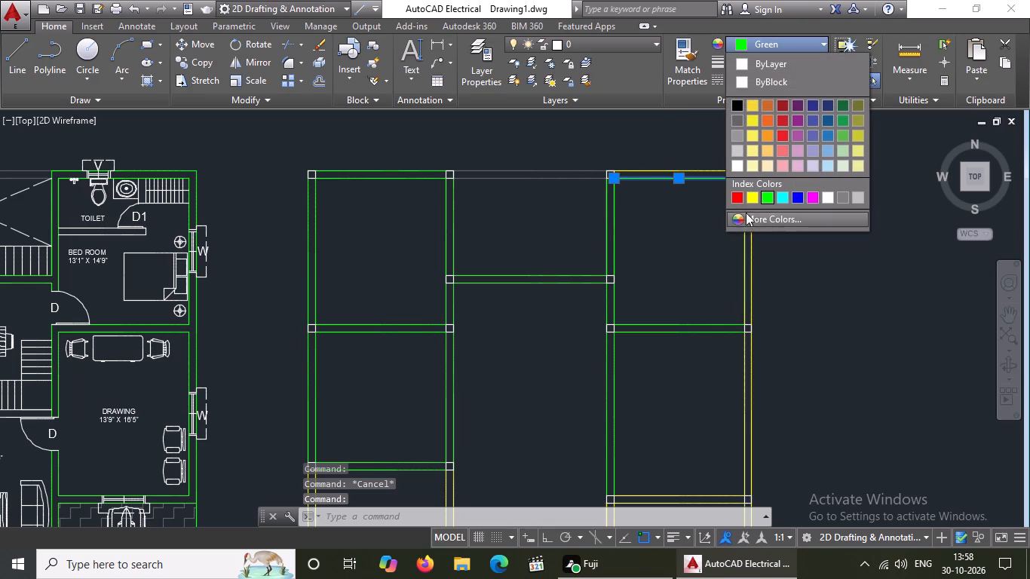
click(755, 197)
key(Escape)
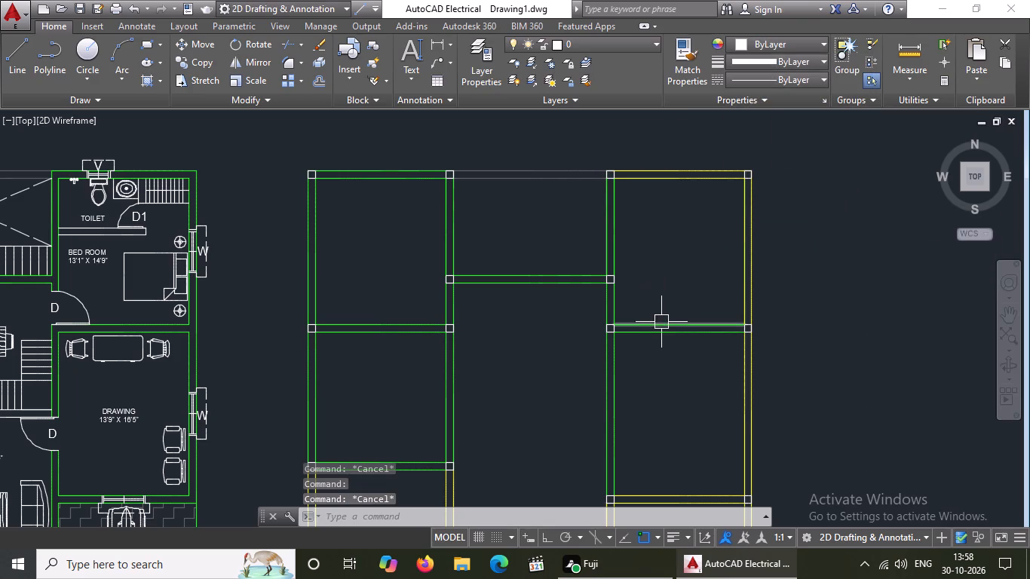
Recolour both edges of the horizontal beam between the upper and middle right bays to Yellow.
drag(662, 323, 664, 316)
click(771, 43)
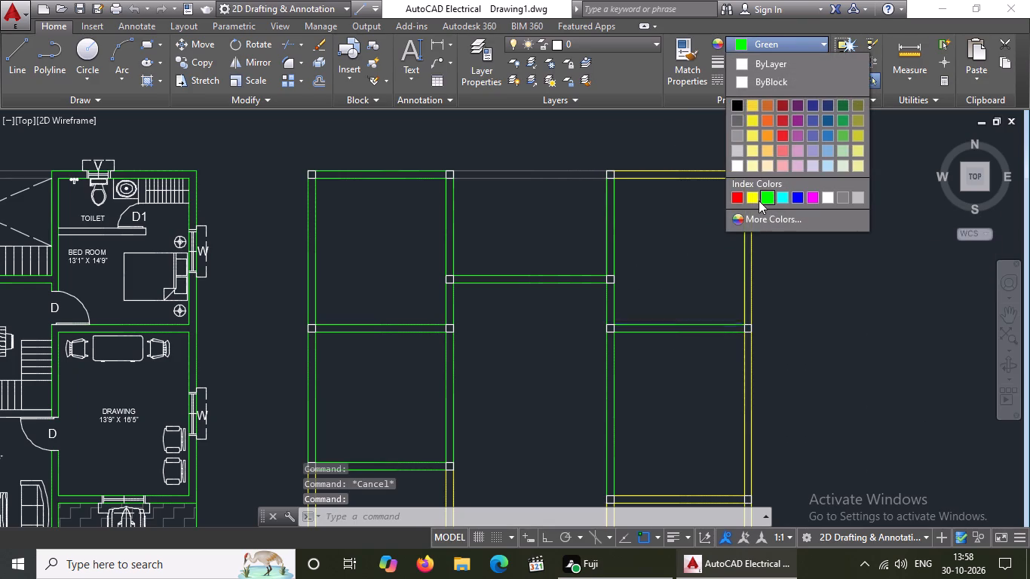
click(754, 194)
key(Escape)
click(661, 335)
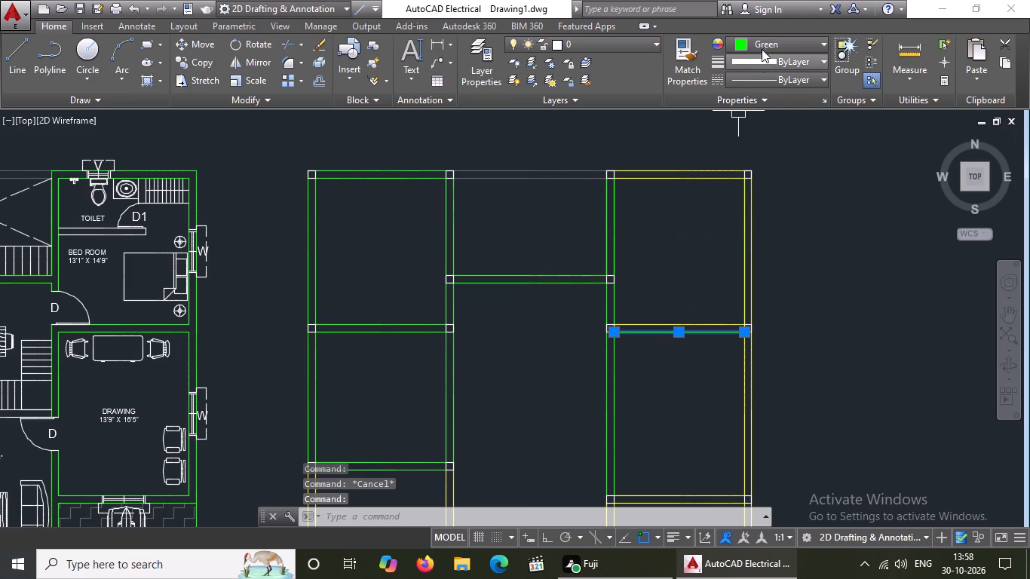
click(762, 46)
click(753, 196)
key(Escape)
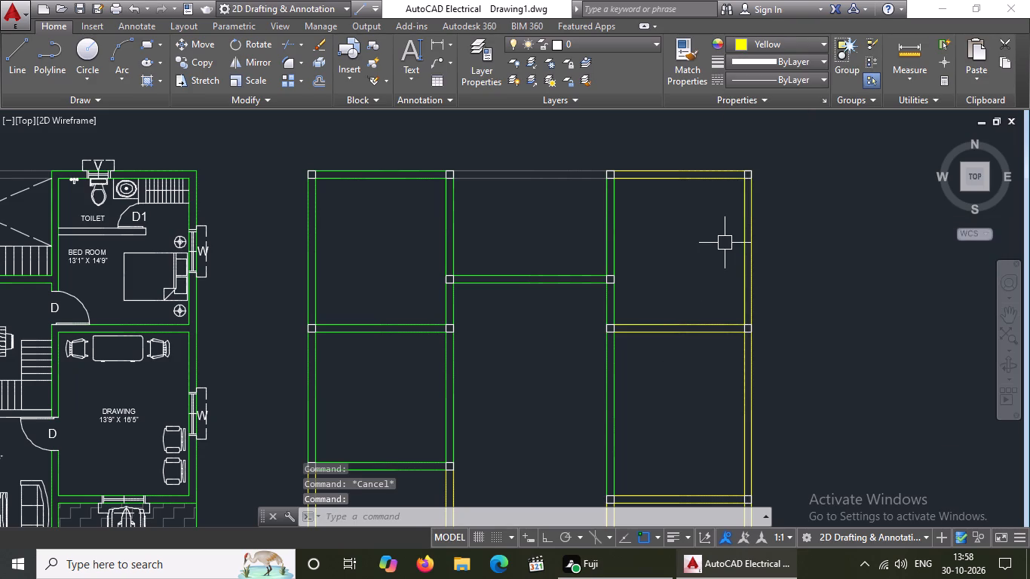
Recolour both edges of the right inner vertical beam to Yellow between the top column and the central crossbeam's column.
scroll(724, 242, down, 1)
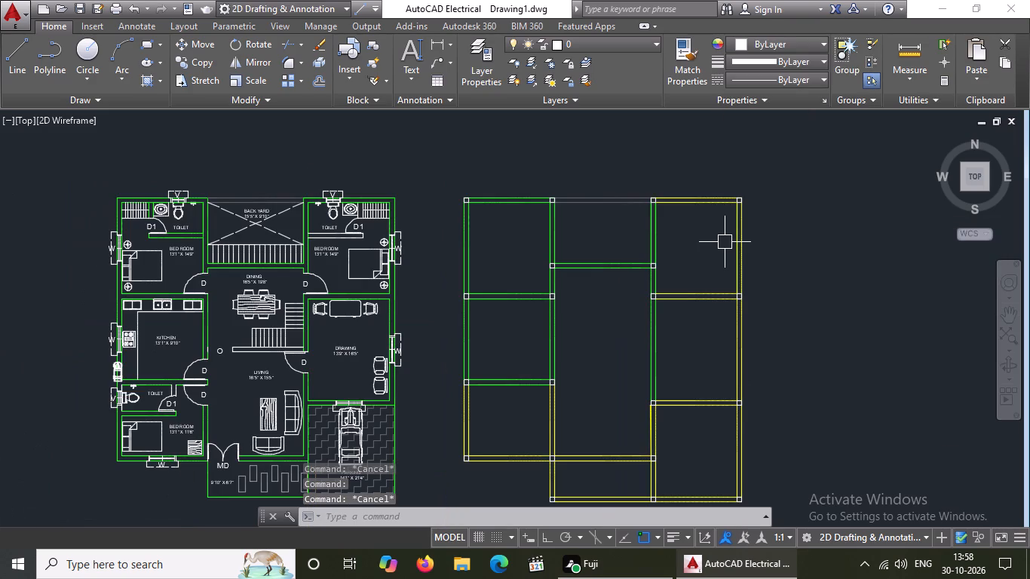
scroll(664, 267, up, 1)
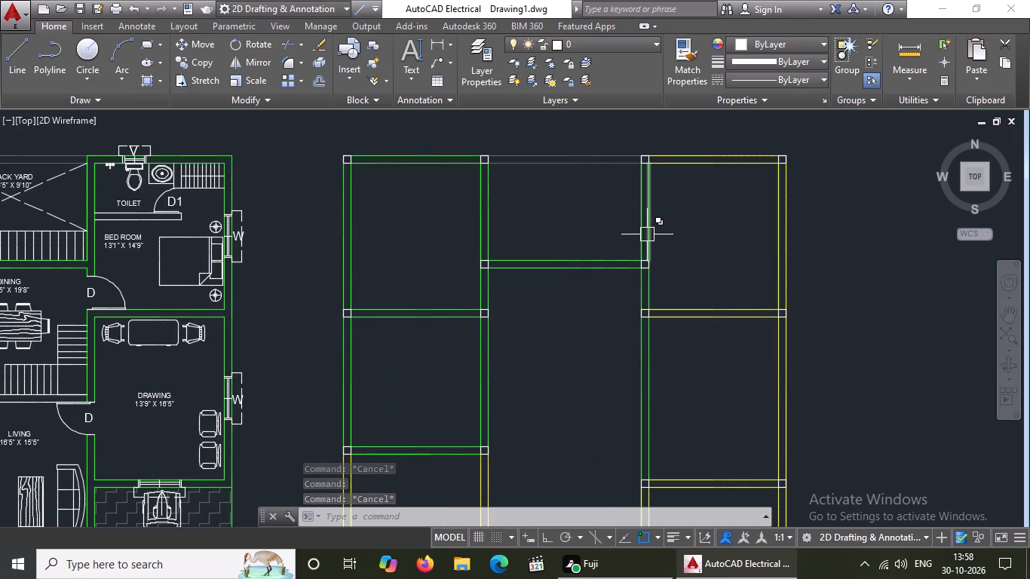
click(647, 234)
click(756, 48)
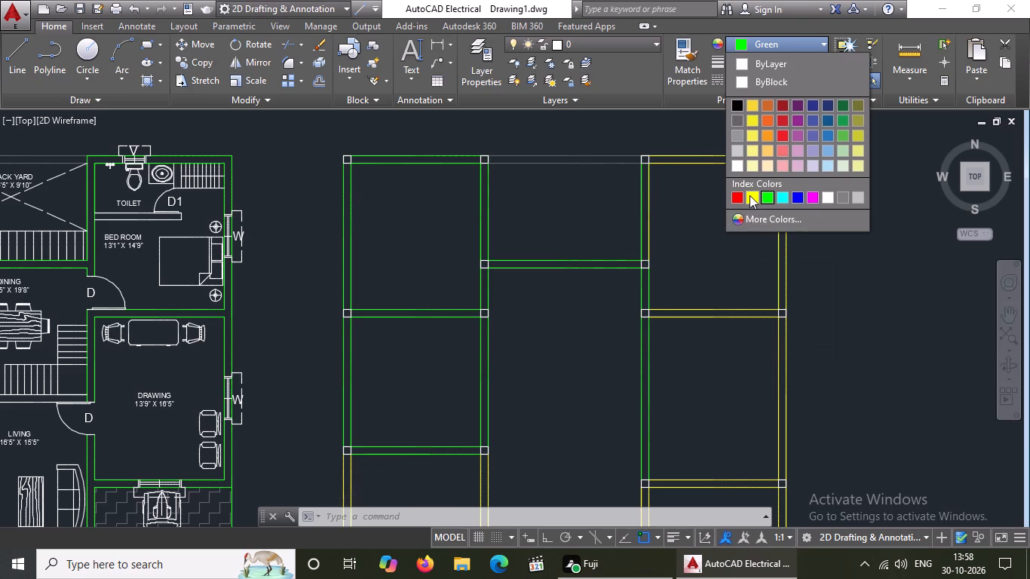
click(750, 195)
key(Escape)
click(643, 216)
key(Escape)
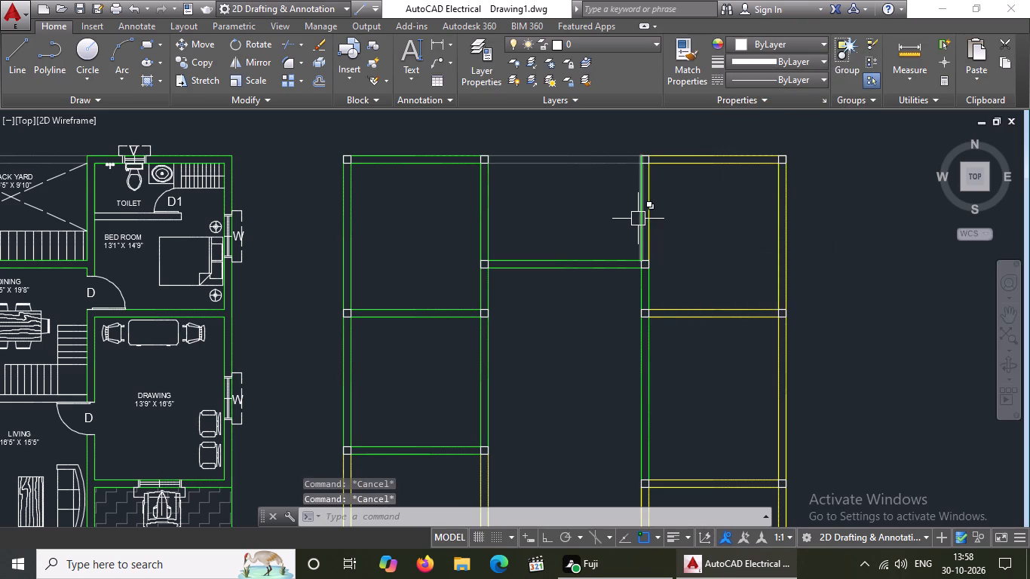
click(638, 219)
click(756, 45)
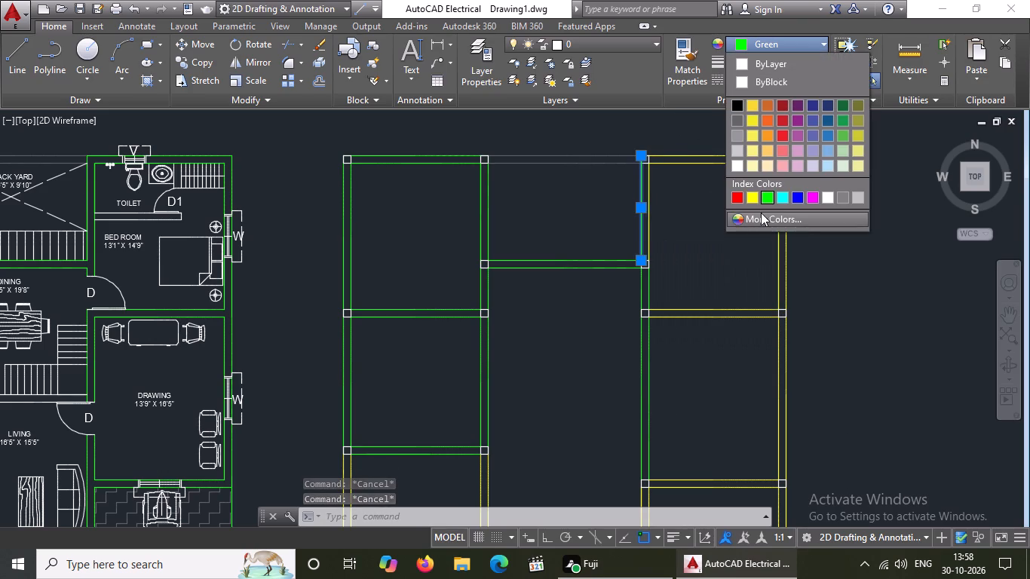
click(749, 198)
key(Escape)
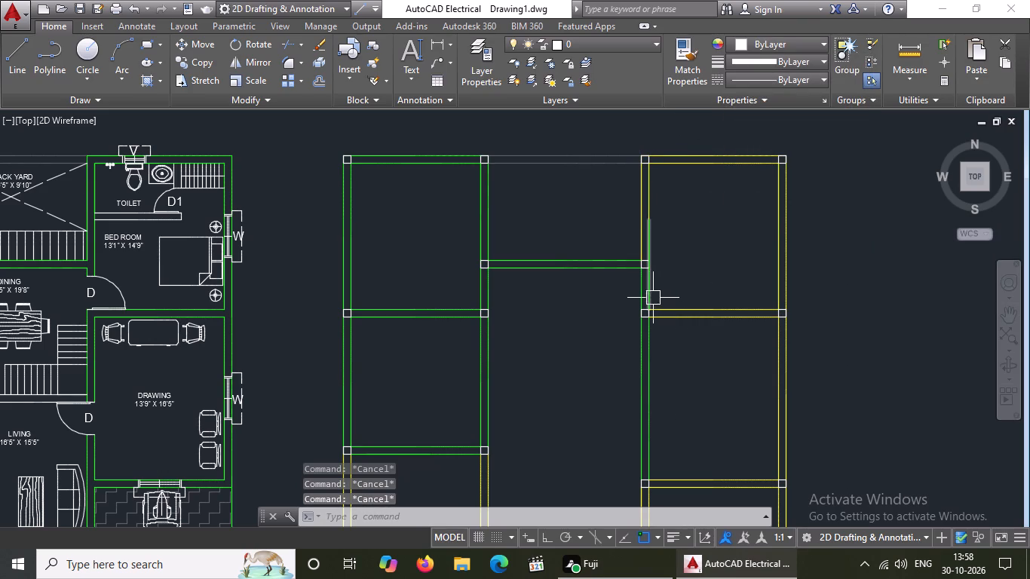
click(648, 297)
key(Escape)
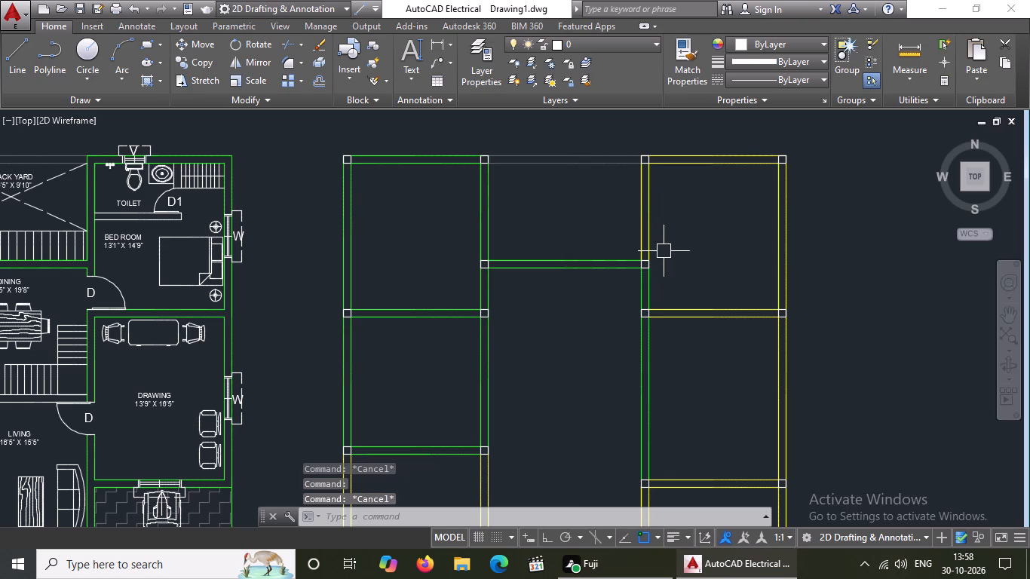
Replace the green outer edge of the right inner vertical beam just below the central crossbeam's column with a line between the two columns.
scroll(642, 295, up, 3)
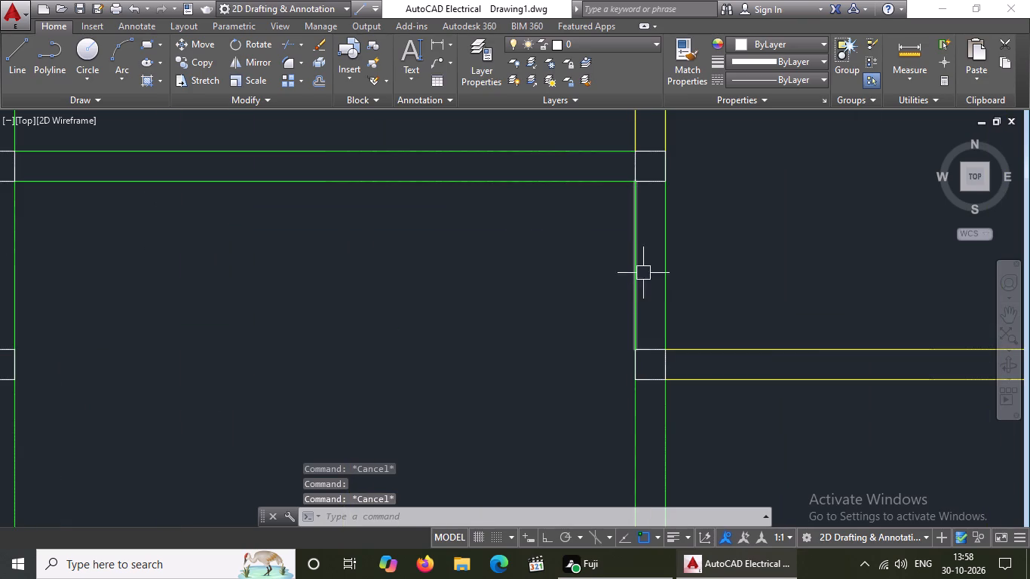
click(670, 253)
key(Delete)
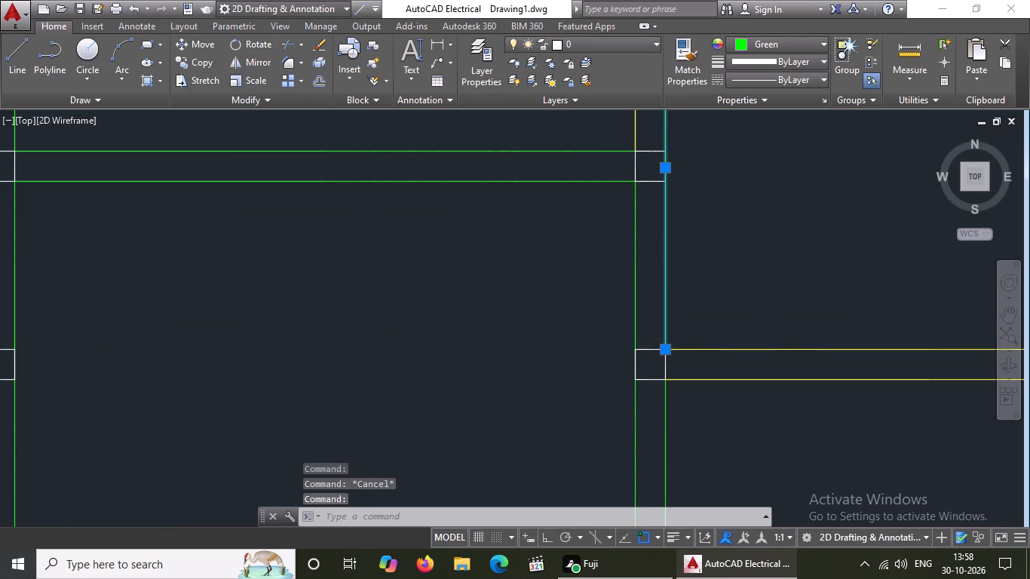
key(l)
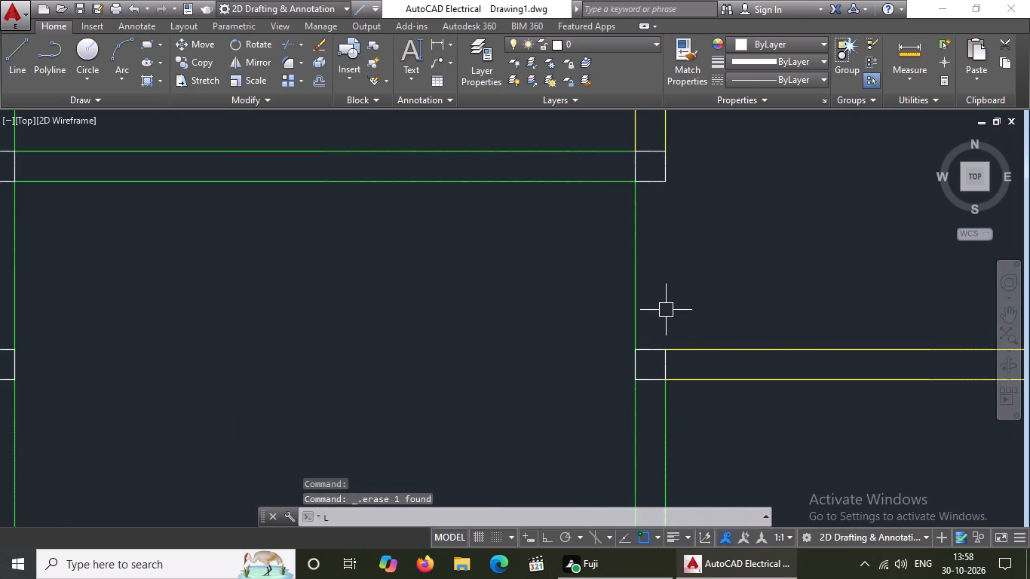
key(Return)
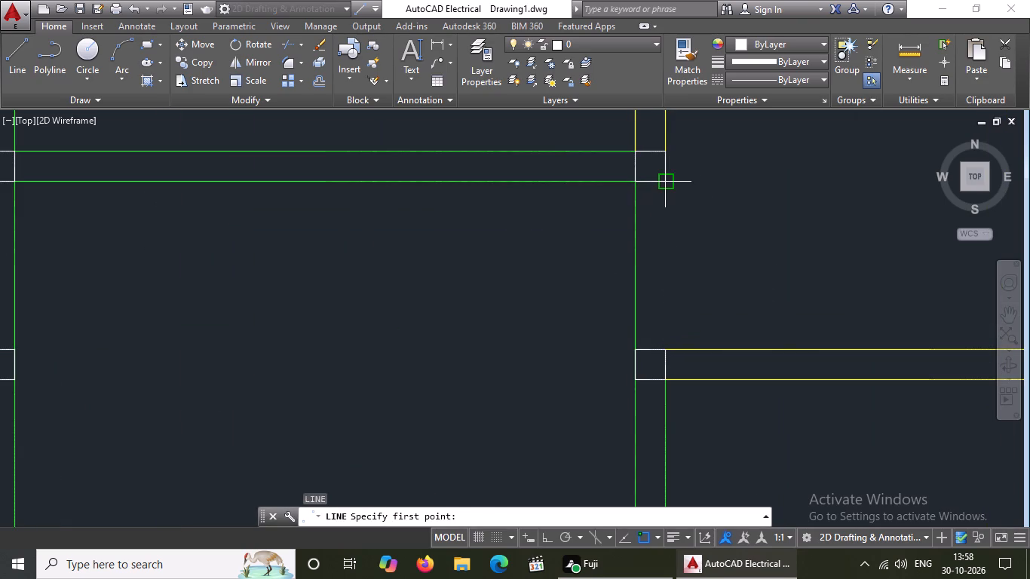
drag(666, 178, 666, 210)
click(666, 351)
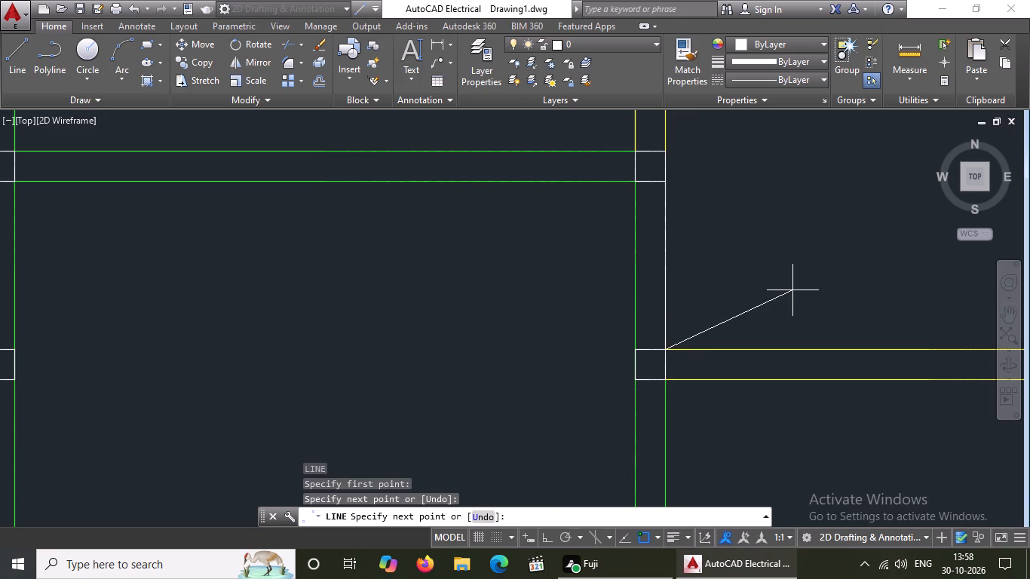
key(Escape)
Recolour both edges of the right inner vertical beam to Yellow between the central crossbeam's column and the column below it.
click(668, 274)
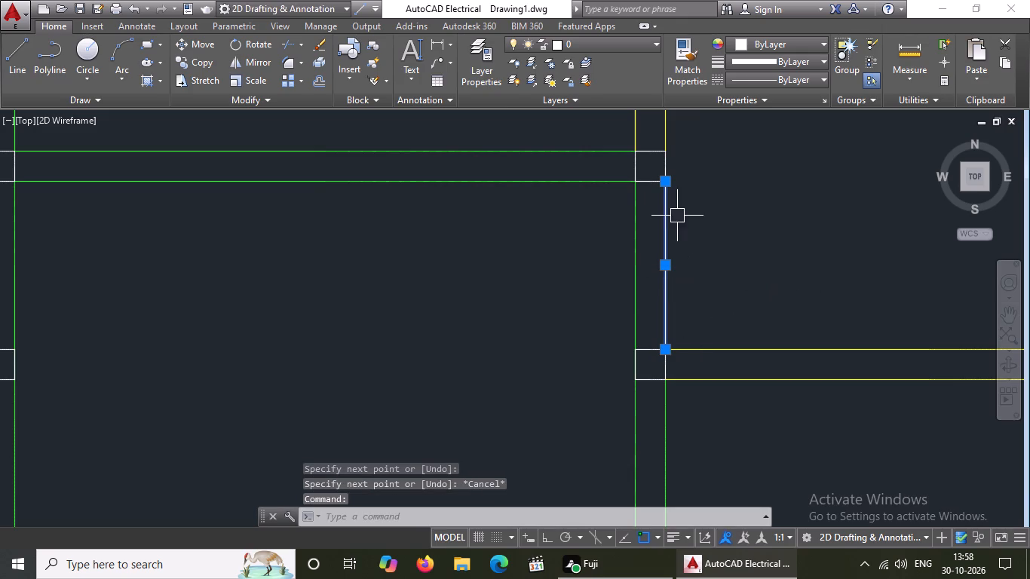
click(762, 42)
click(750, 196)
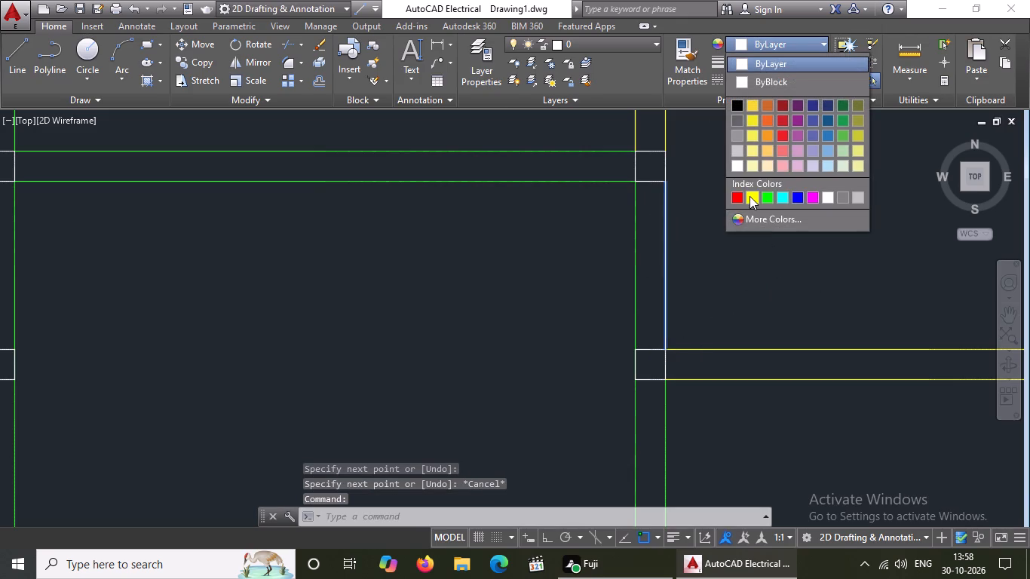
key(Escape)
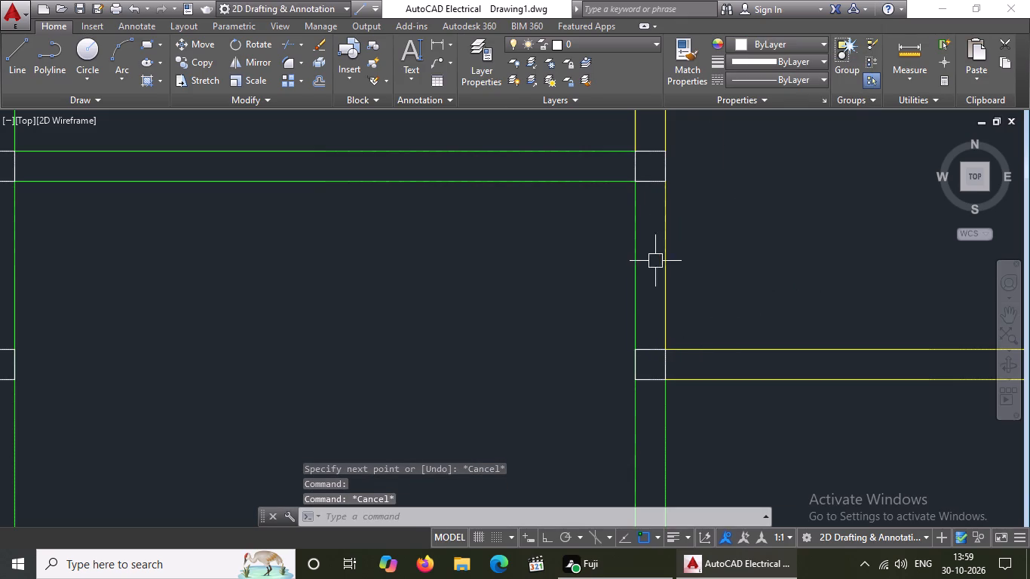
drag(638, 260, 636, 249)
click(758, 46)
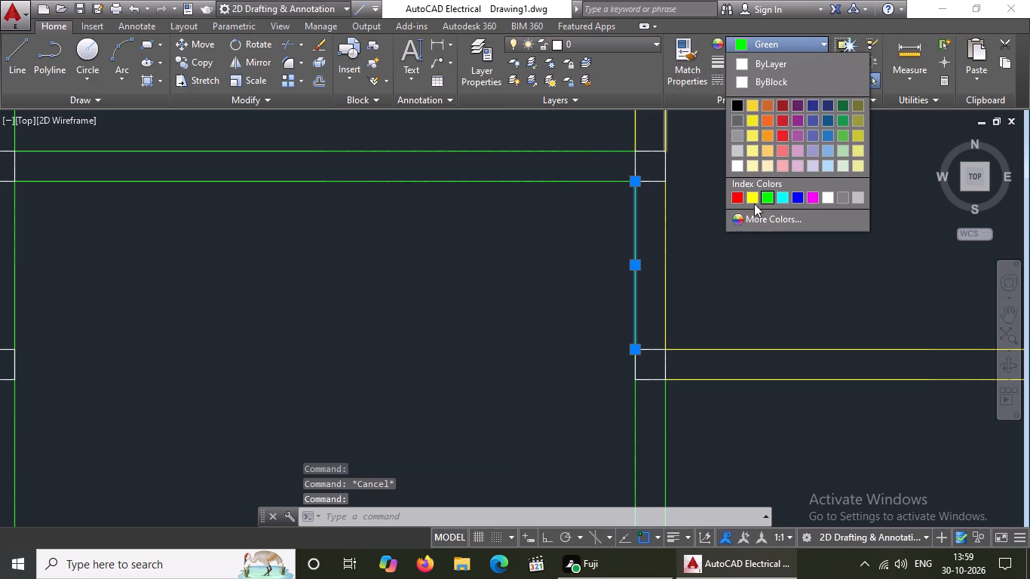
click(752, 198)
key(Escape)
Delete the lower piece of the right inner vertical beam's green edge facing the middle right bay.
scroll(673, 210, down, 3)
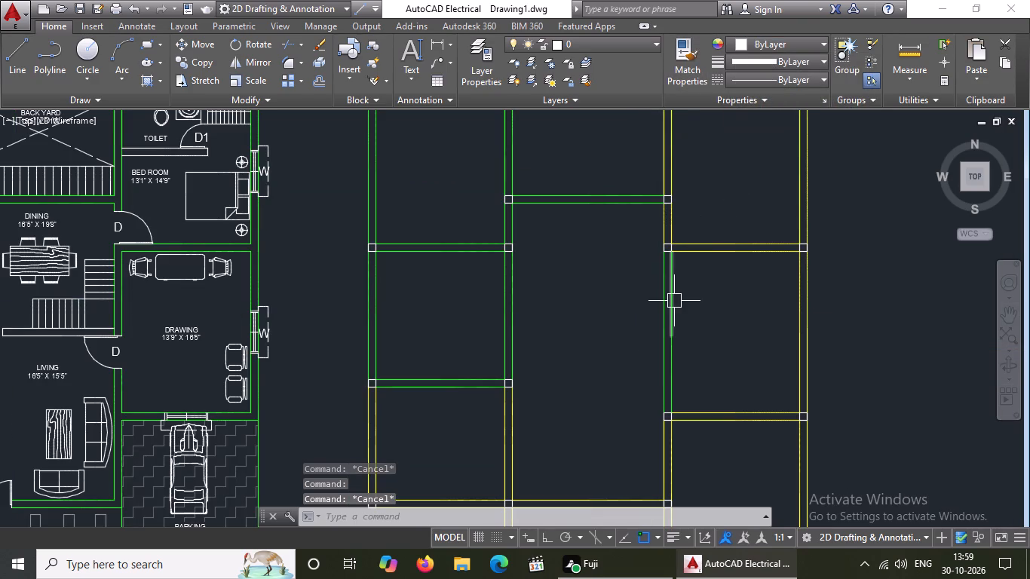
click(674, 301)
key(Escape)
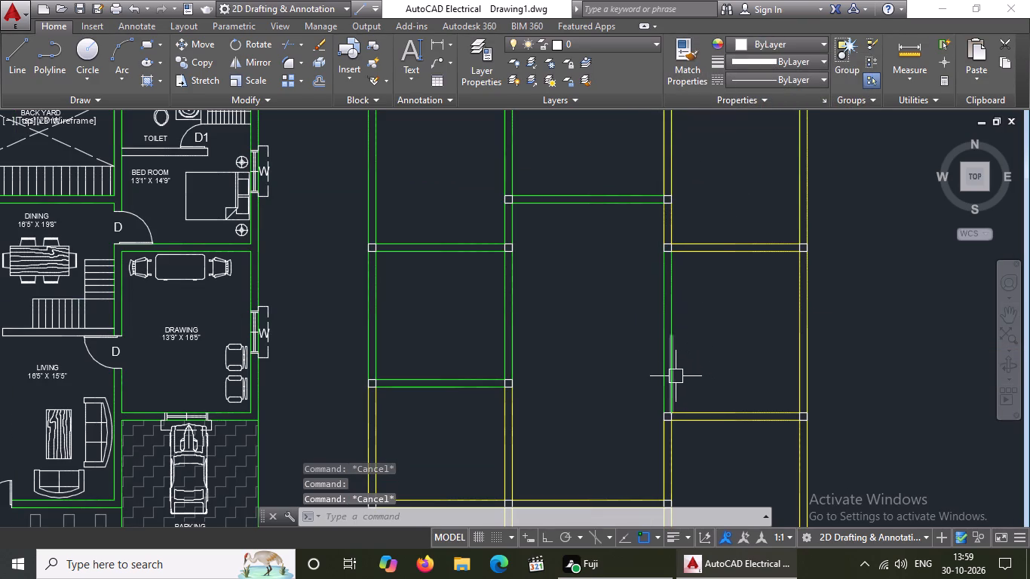
click(676, 375)
key(Delete)
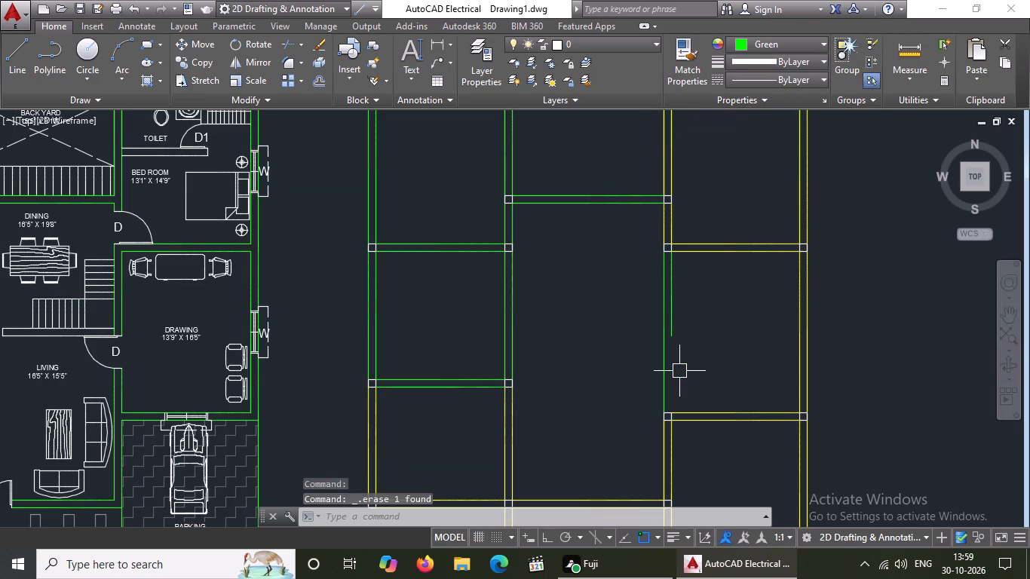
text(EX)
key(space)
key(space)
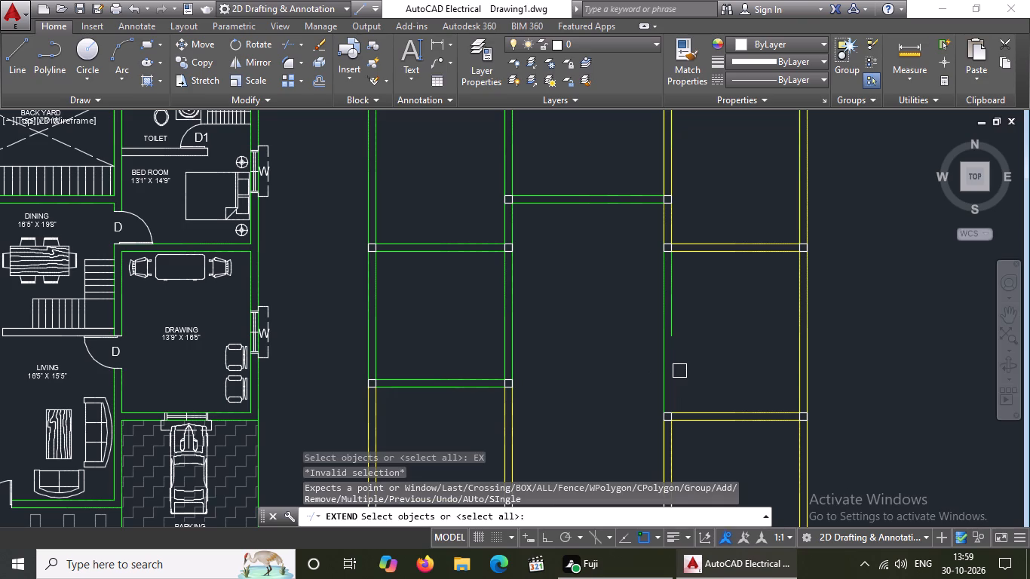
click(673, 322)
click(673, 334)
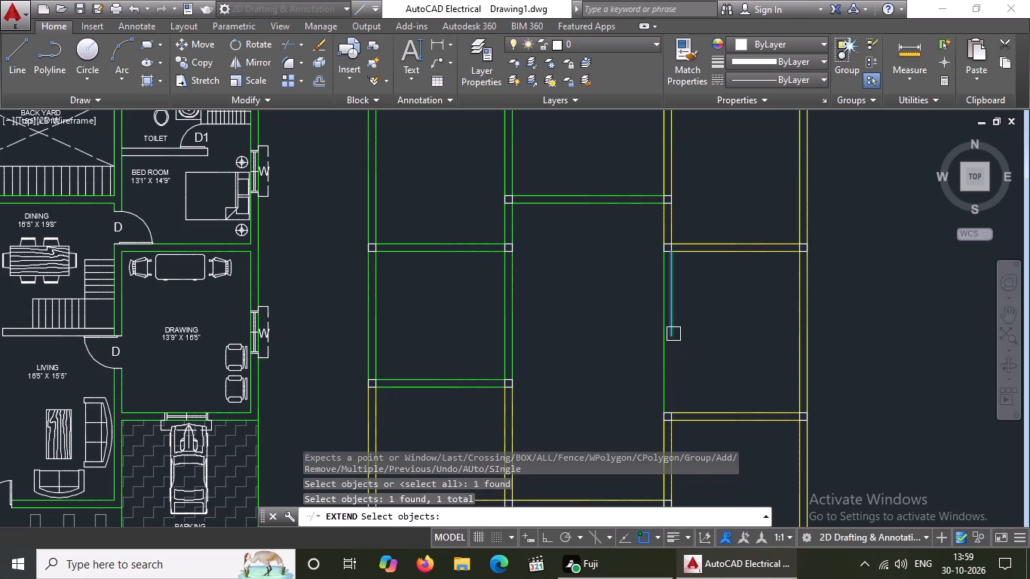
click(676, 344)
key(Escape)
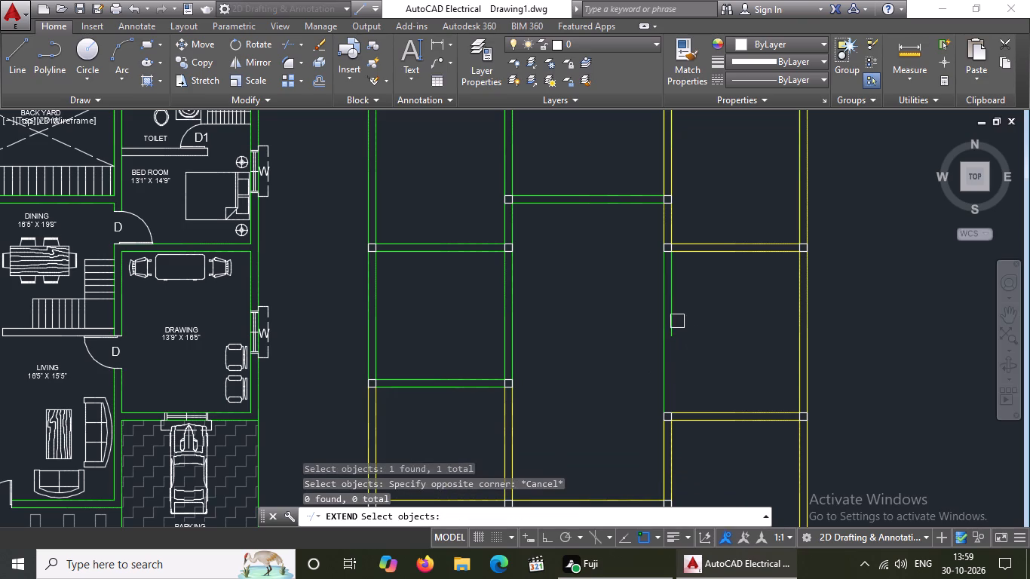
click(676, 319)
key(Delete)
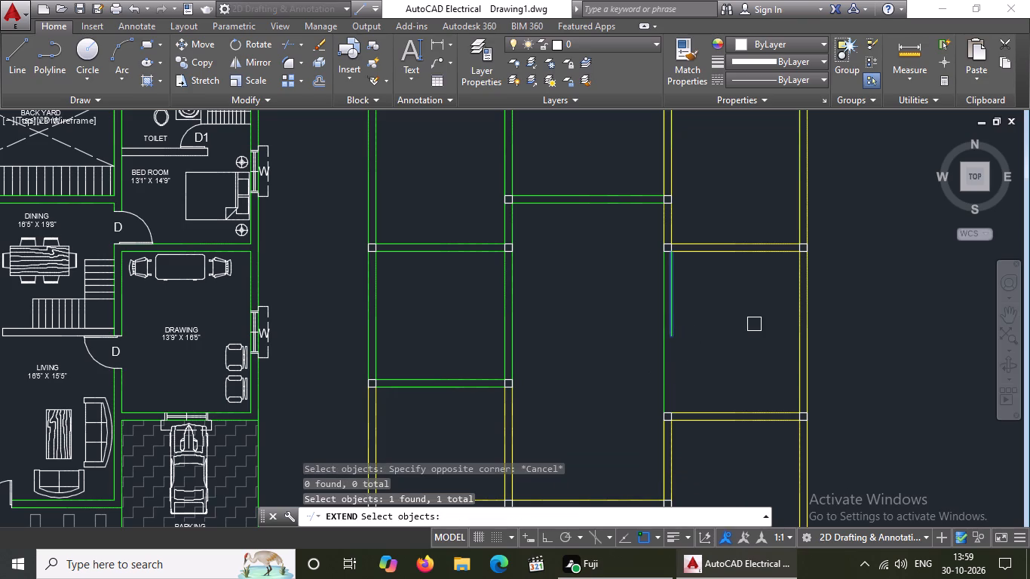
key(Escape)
Replace the remaining upper piece of that edge with one straight vertical line between the middle right bay's upper and lower columns, using Ortho.
click(678, 311)
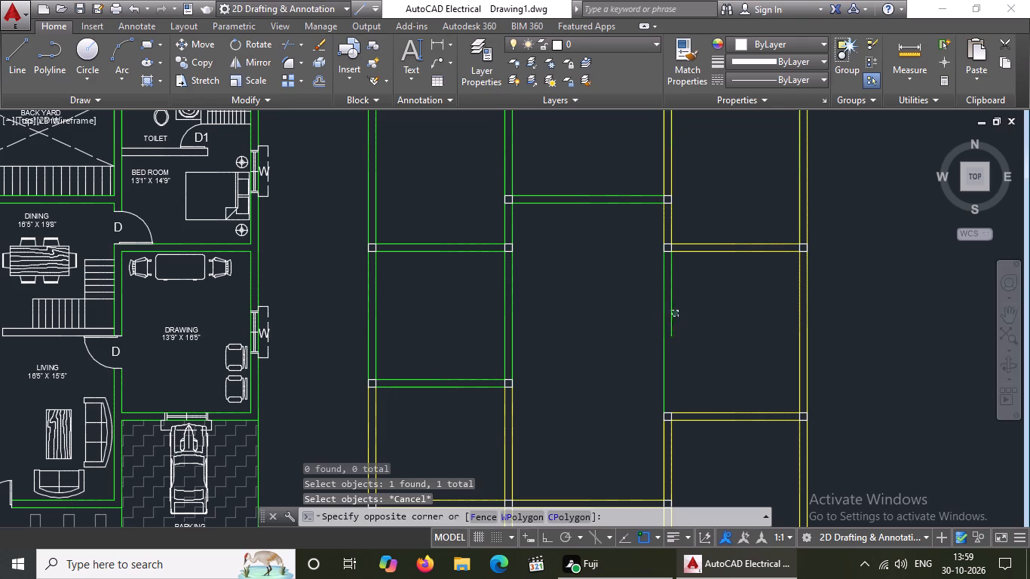
double_click(672, 317)
click(671, 305)
key(Delete)
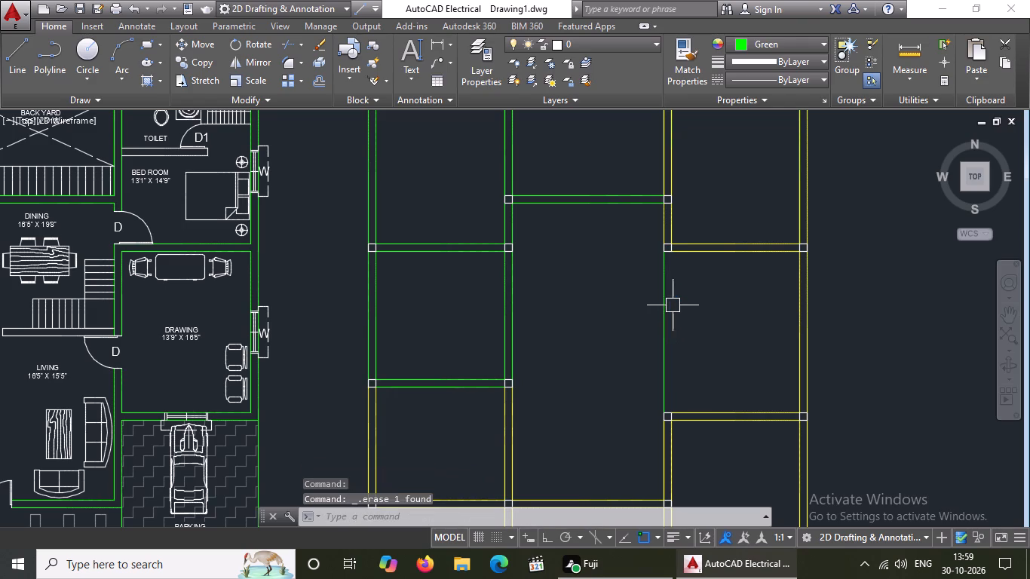
key(l)
key(Return)
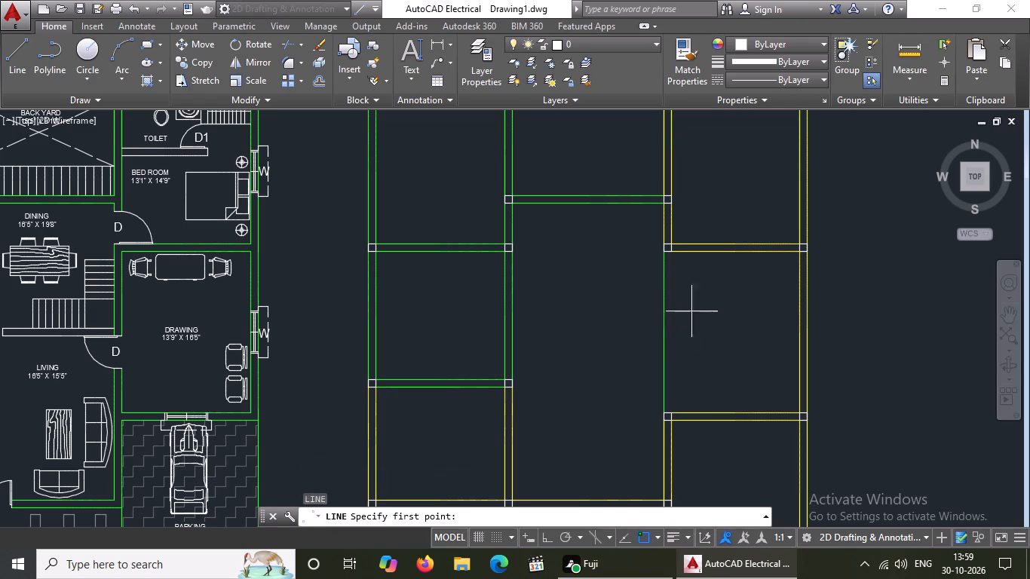
click(674, 253)
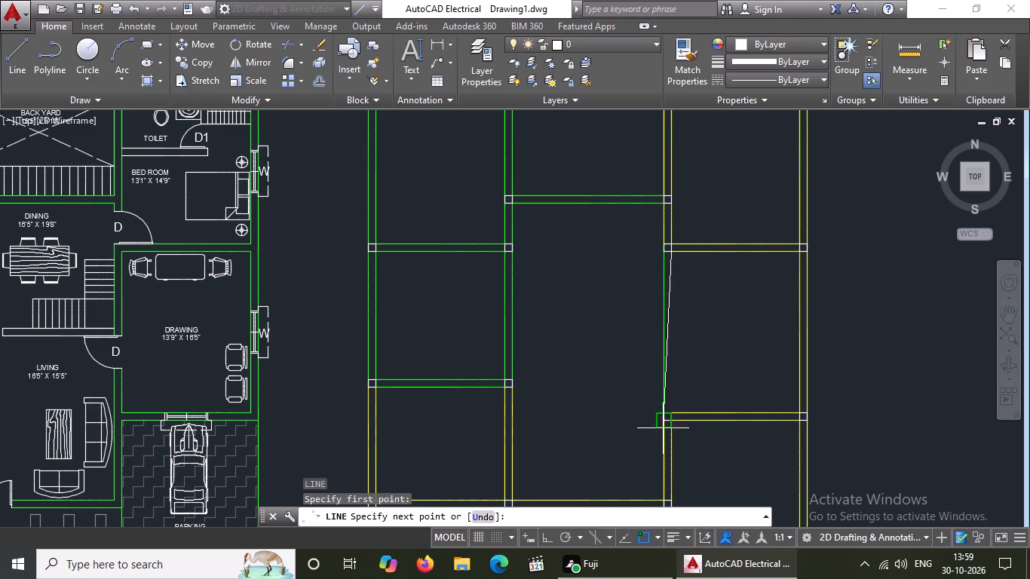
click(550, 540)
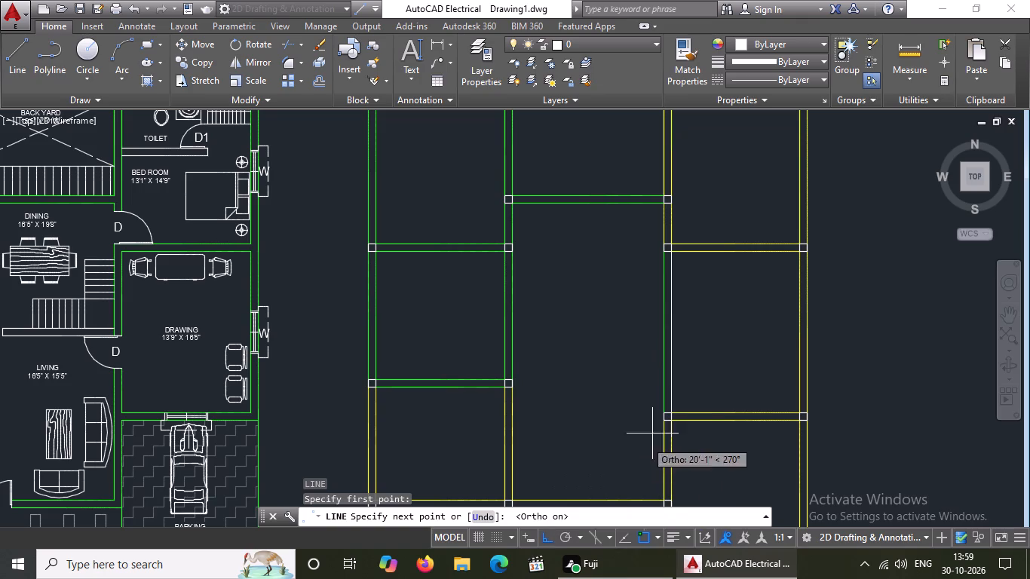
scroll(675, 401, up, 3)
drag(655, 458, 673, 443)
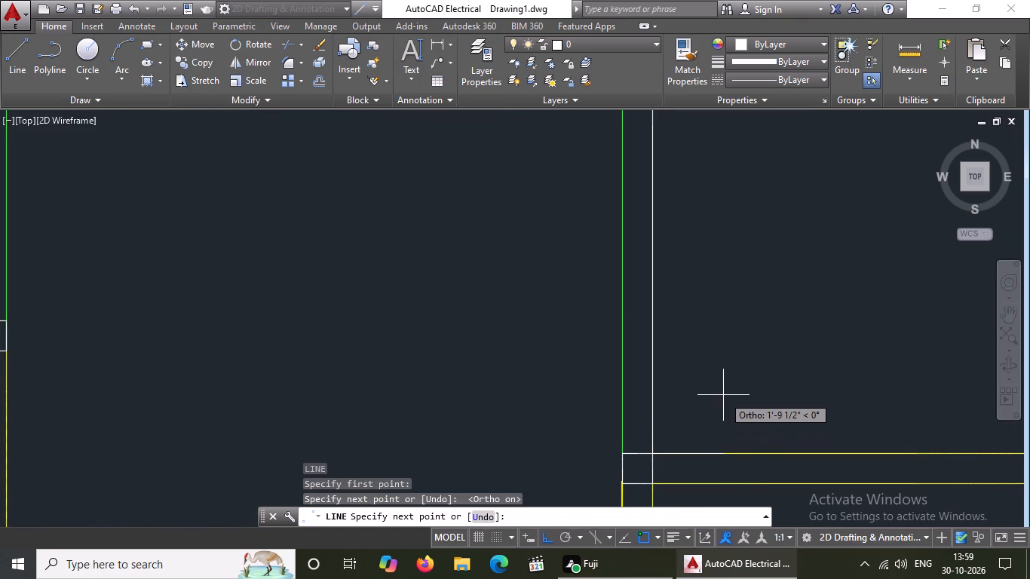
key(Escape)
Recolour both edges of the right inner vertical beam alongside the middle right bay to Yellow.
click(650, 354)
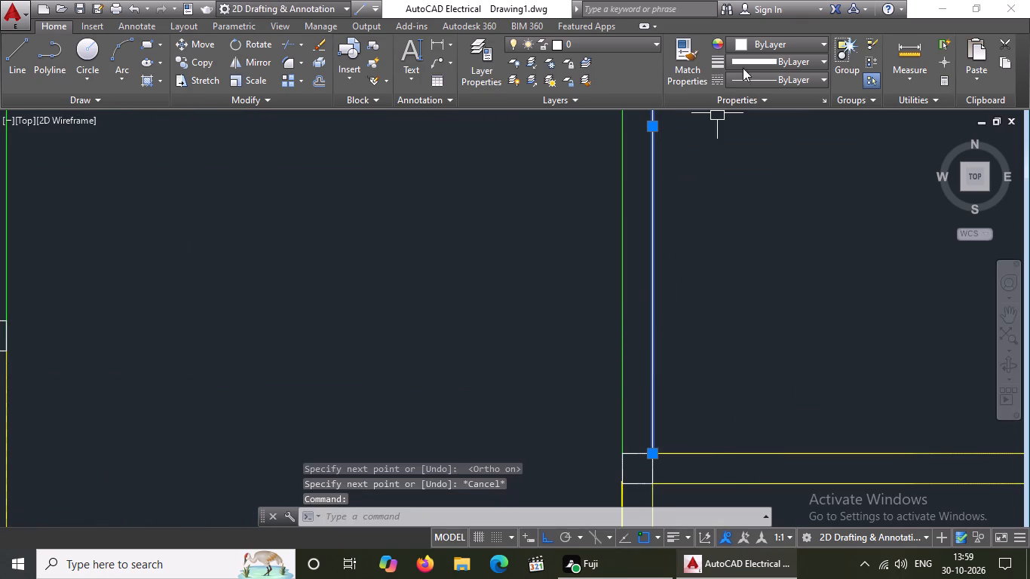
drag(761, 44, 765, 54)
click(780, 43)
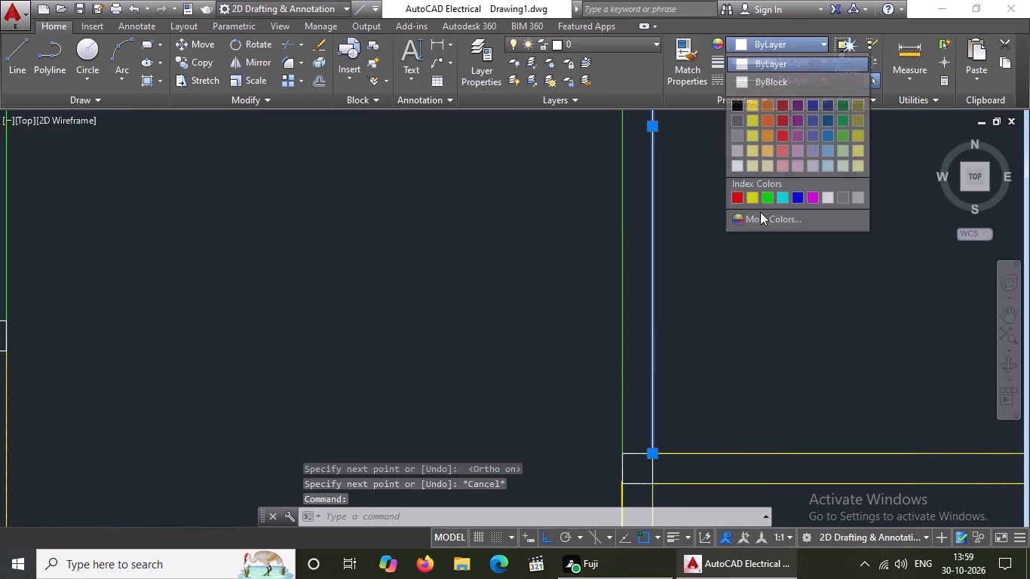
click(752, 200)
key(Escape)
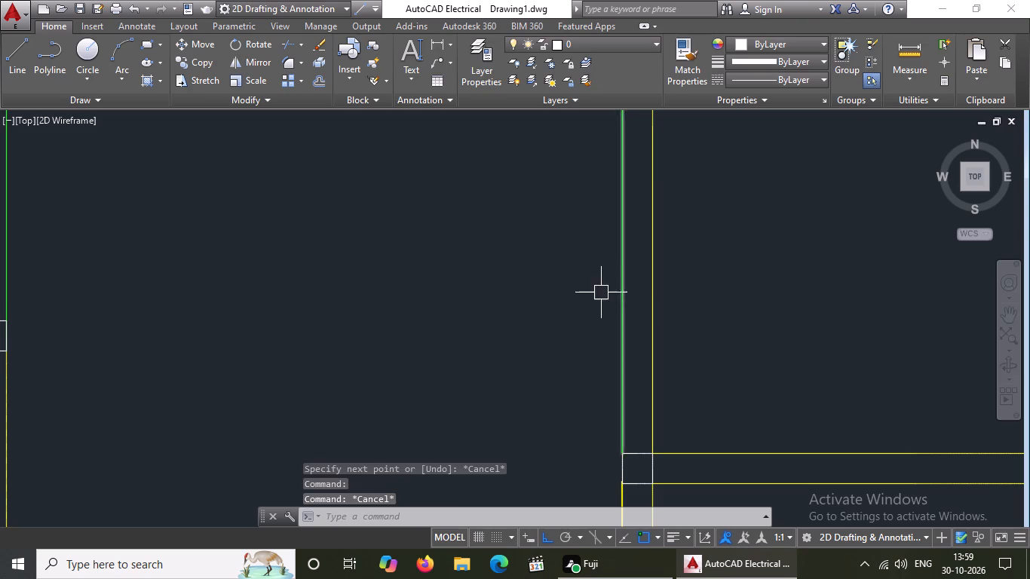
click(629, 270)
click(759, 38)
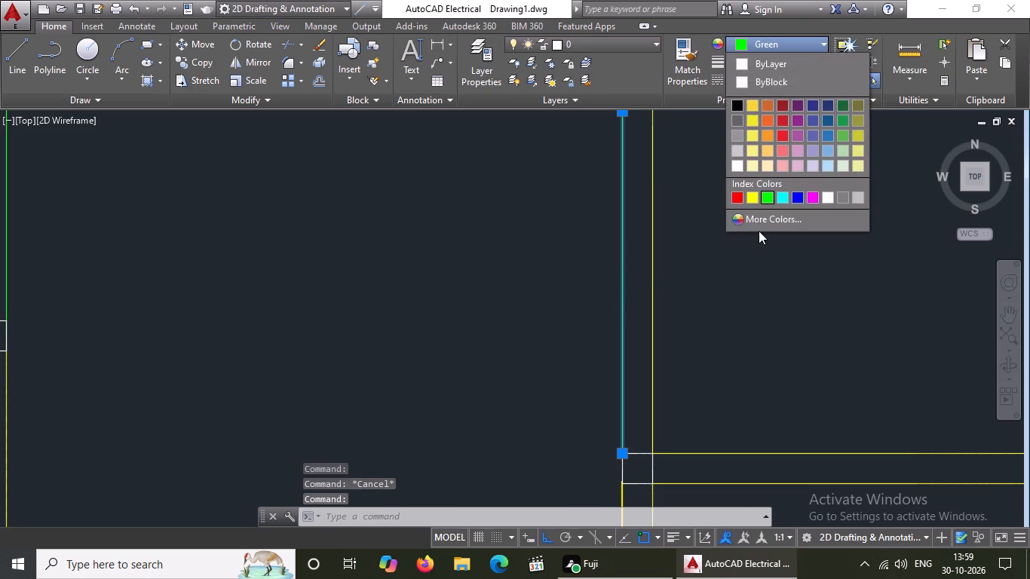
click(750, 196)
key(Escape)
Delete the overlapping left piece of the lower edge of the horizontal beam between the middle and lower left bays.
scroll(697, 250, down, 3)
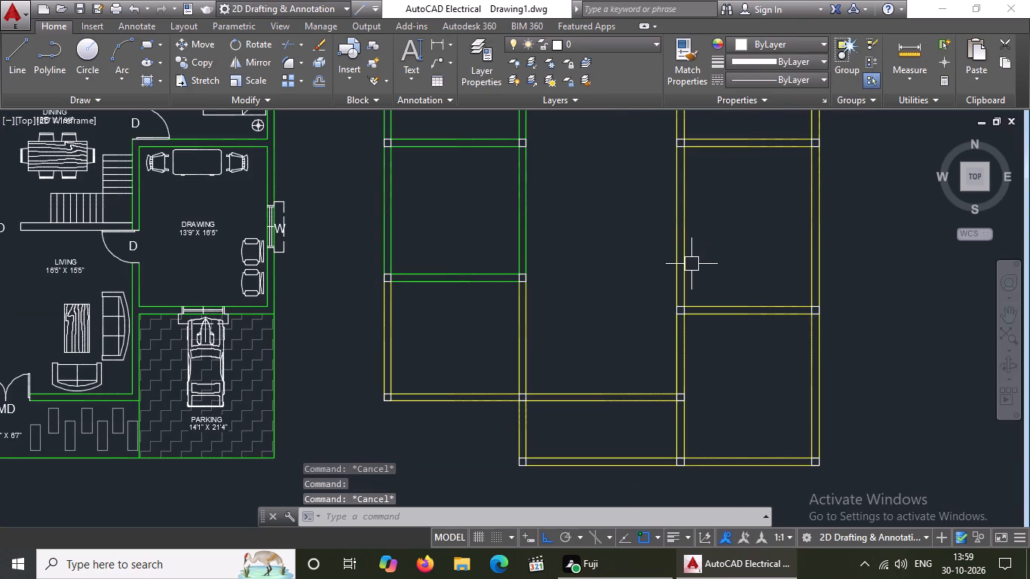
scroll(691, 264, down, 1)
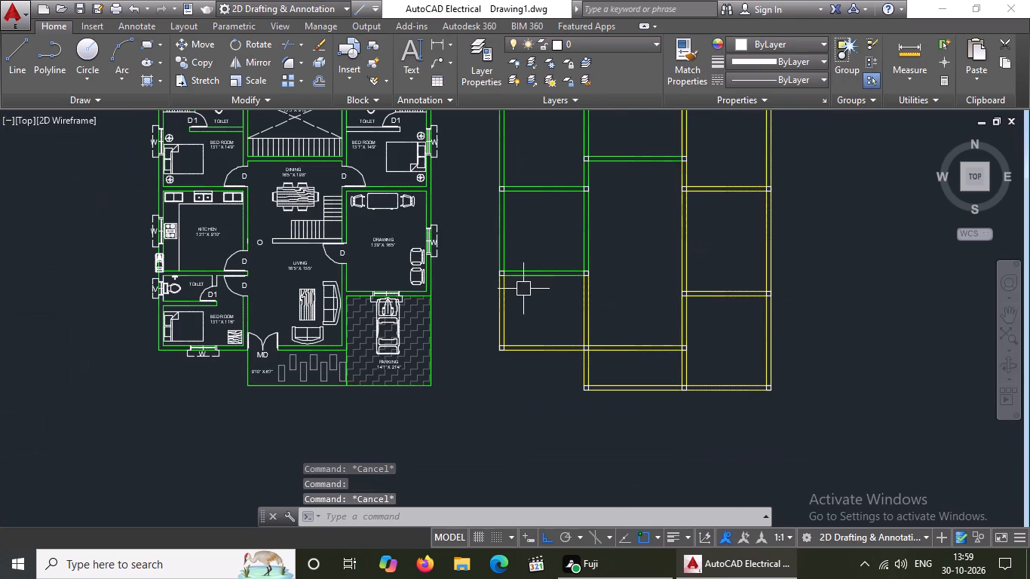
scroll(526, 272, up, 2)
click(528, 285)
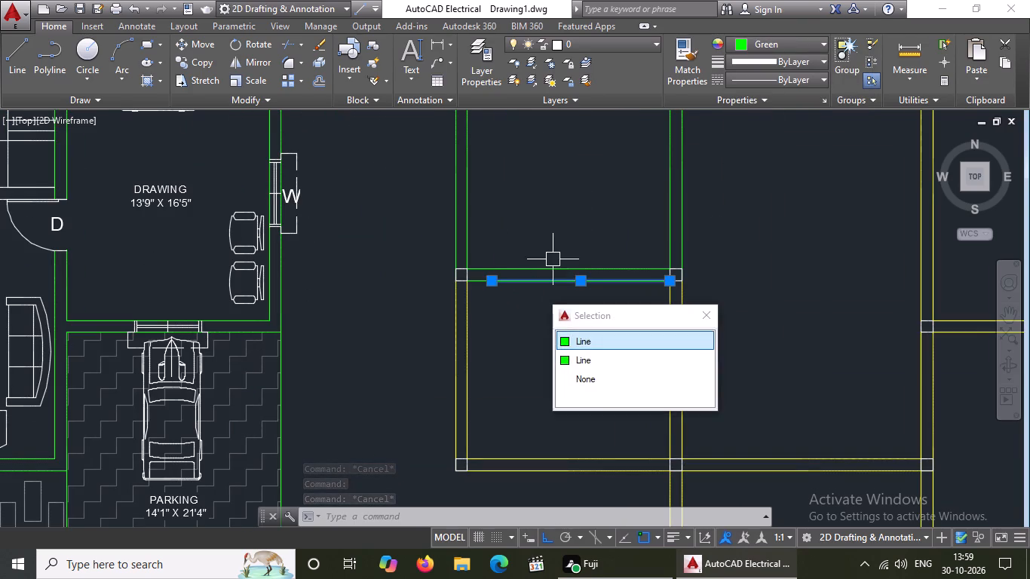
key(Escape)
scroll(480, 283, up, 4)
click(443, 259)
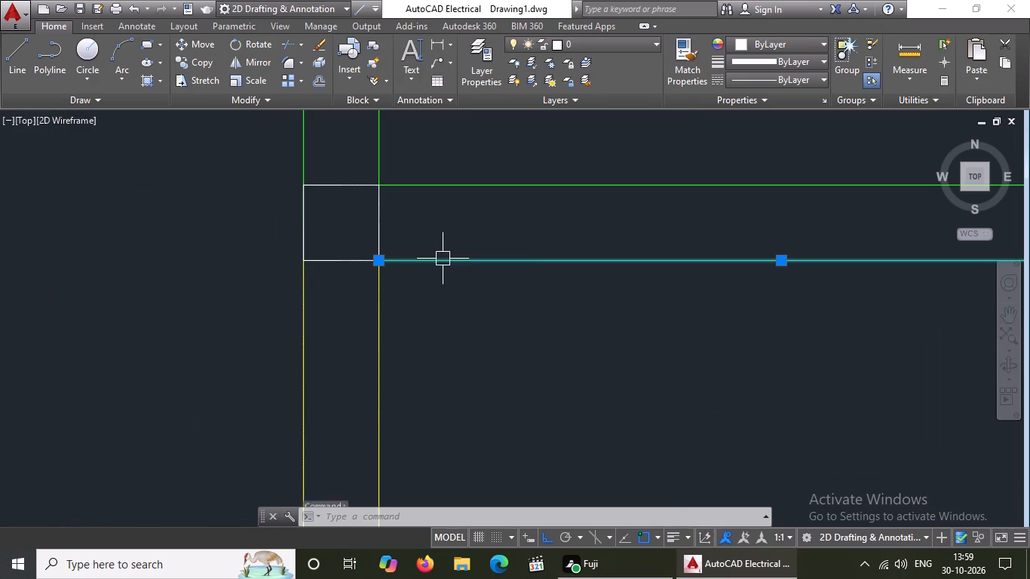
key(Delete)
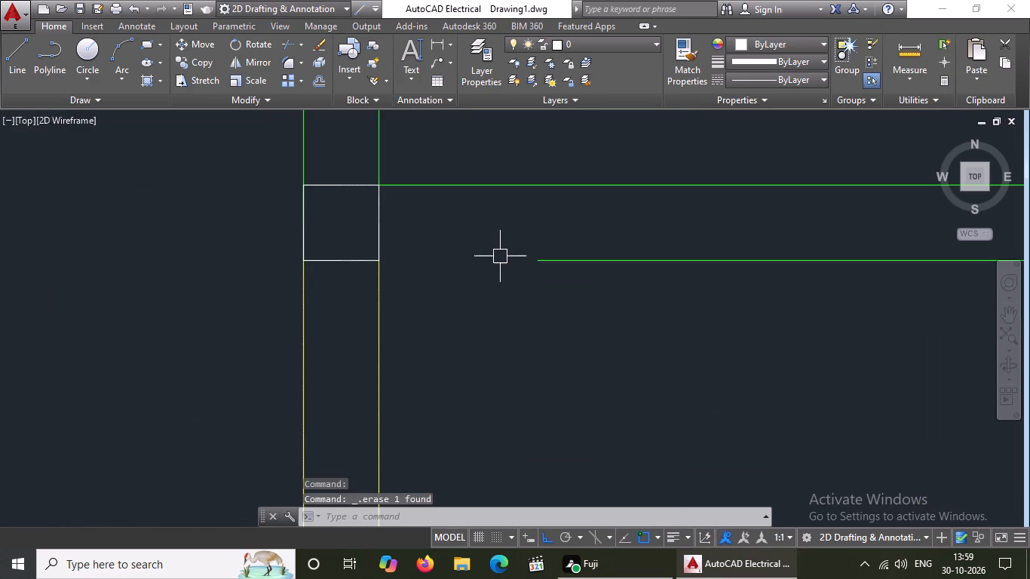
Extend the remaining lower edge of that horizontal beam to the left outer column.
key(e)
text(X)
key(space)
key(space)
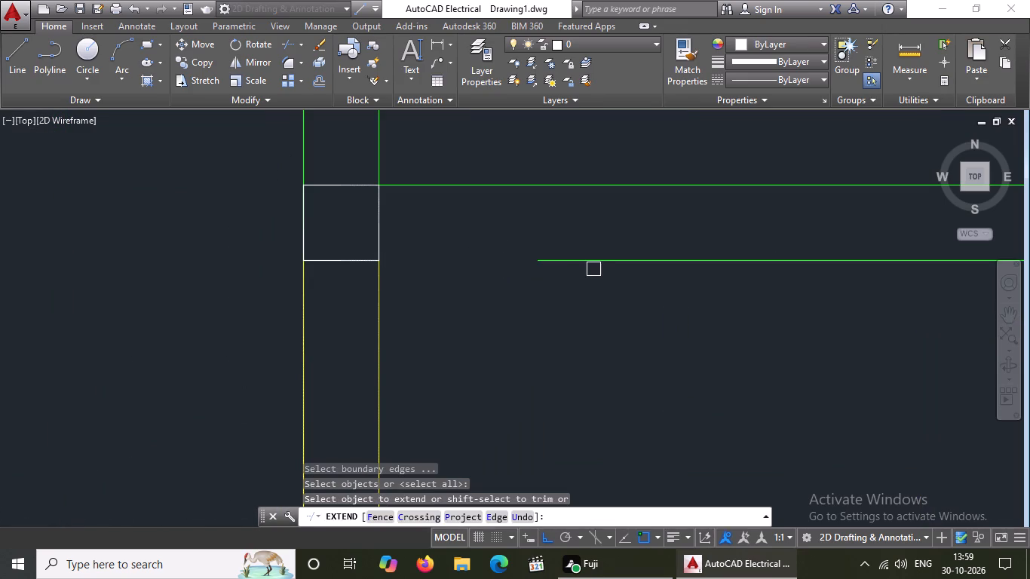
click(594, 269)
click(599, 258)
scroll(552, 335, down, 4)
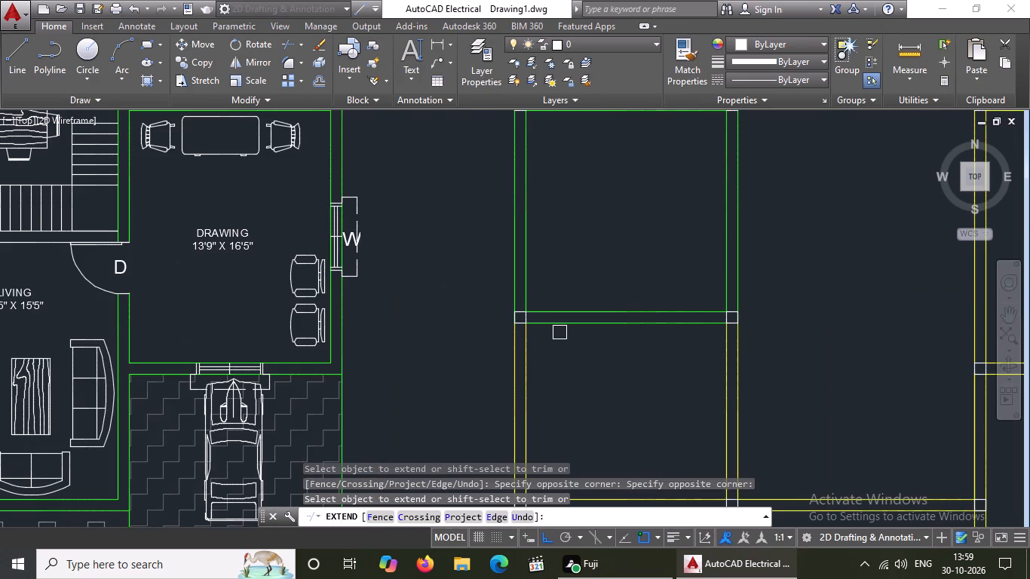
key(Escape)
Recolour both edges of the horizontal beam between the middle and lower left bays to Yellow.
scroll(571, 330, down, 3)
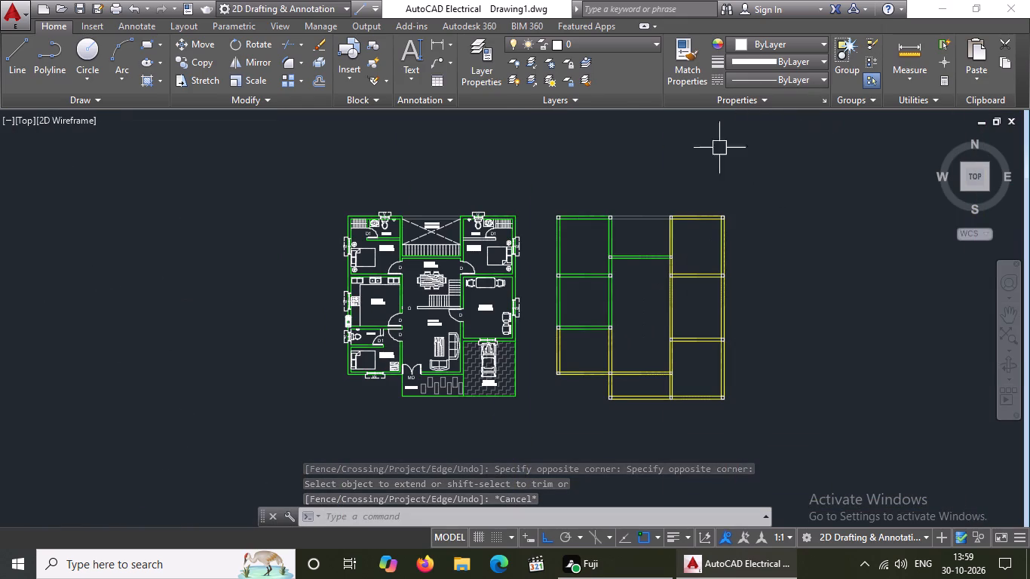
scroll(580, 342, up, 4)
click(608, 265)
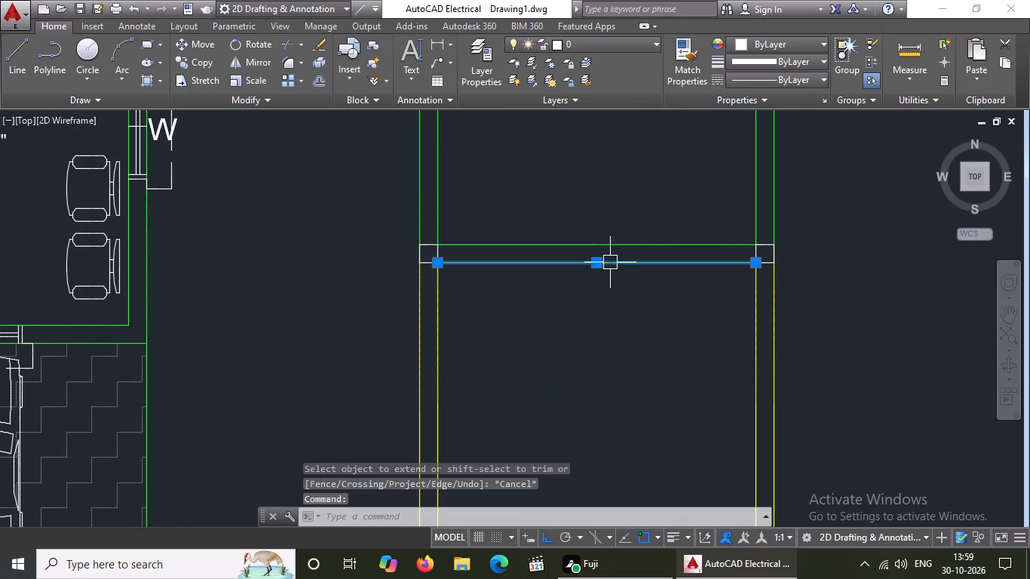
click(747, 44)
click(751, 195)
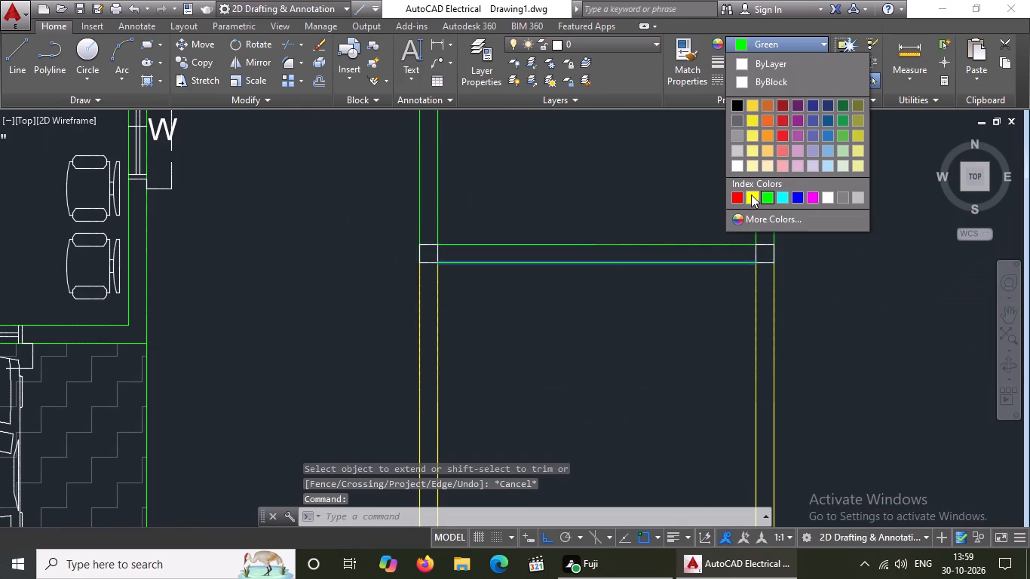
key(Escape)
click(670, 247)
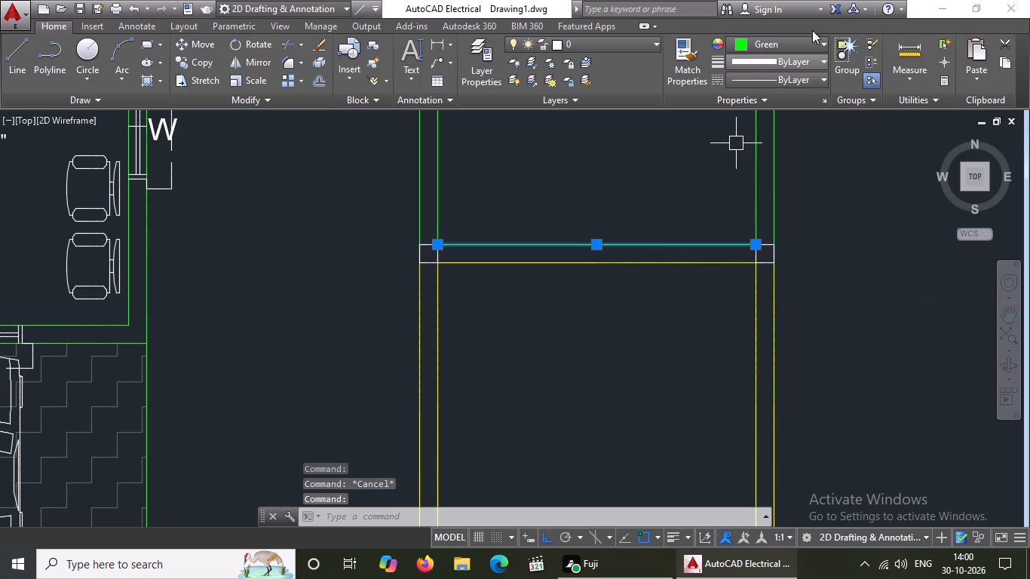
click(789, 51)
click(750, 197)
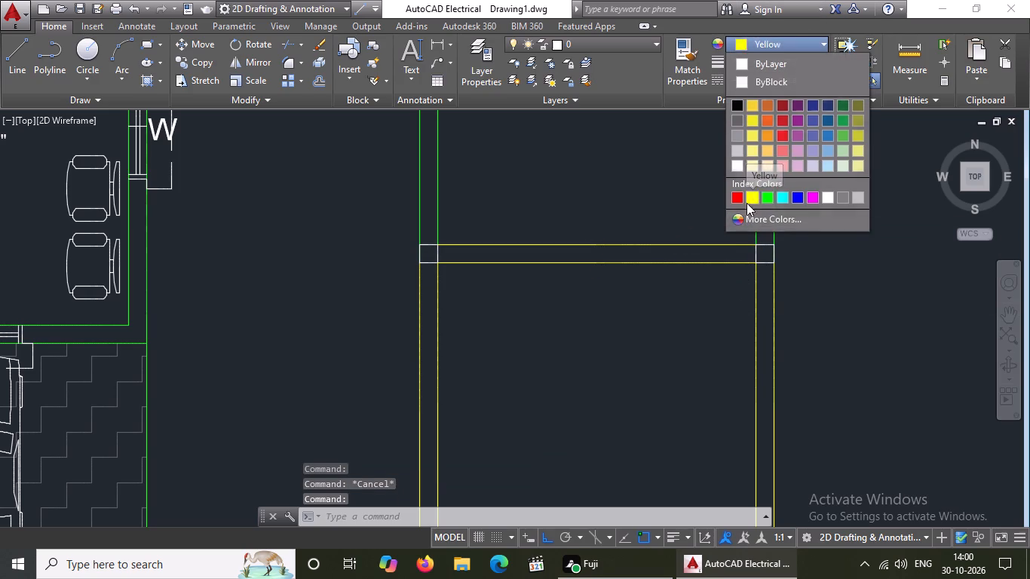
key(Escape)
Recolour both edges of the left outer vertical beam alongside the middle left bay to Yellow.
scroll(451, 207, down, 4)
right_click(449, 213)
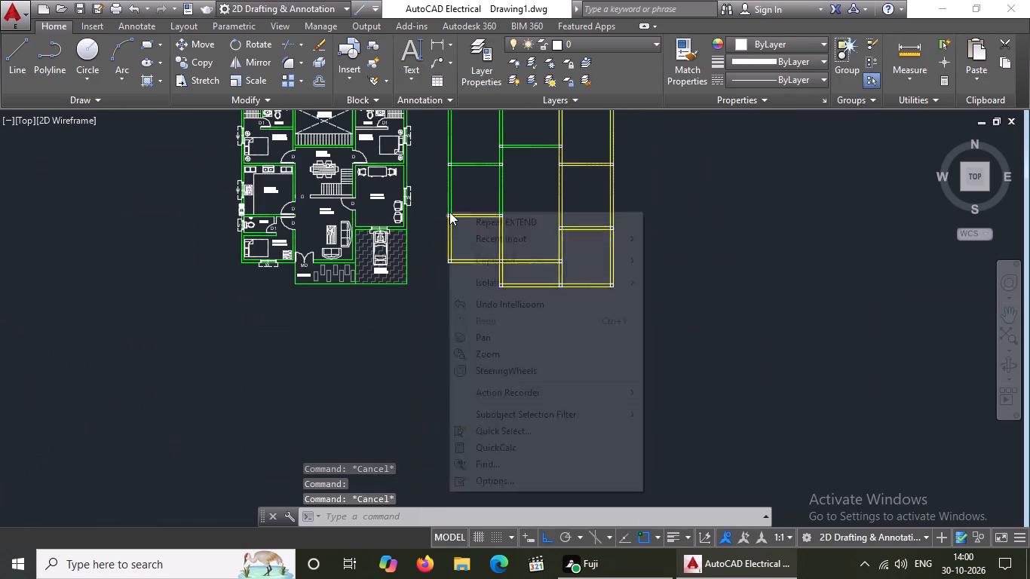
scroll(449, 211, up, 3)
key(Escape)
scroll(452, 195, up, 3)
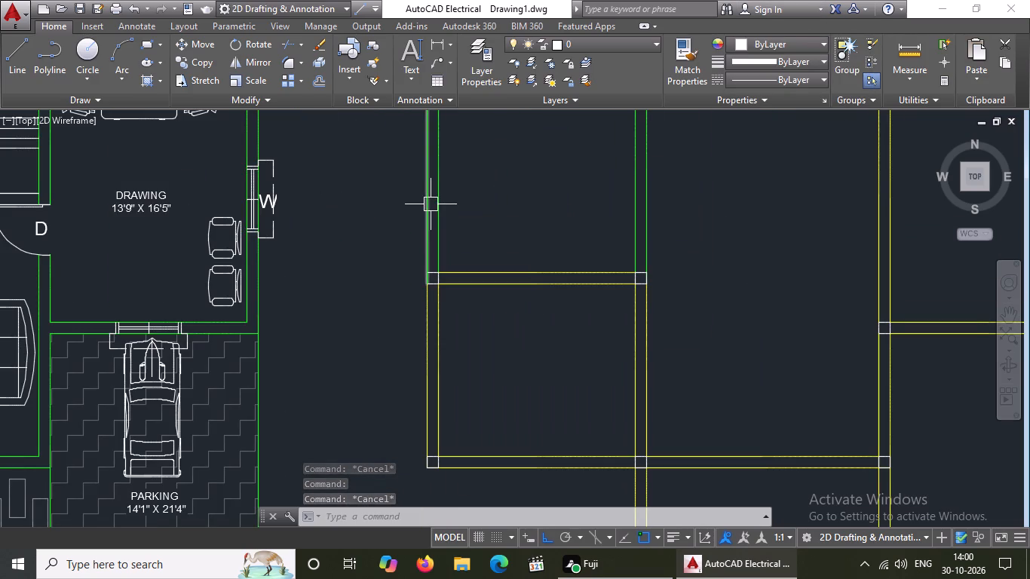
click(431, 204)
click(770, 41)
click(747, 192)
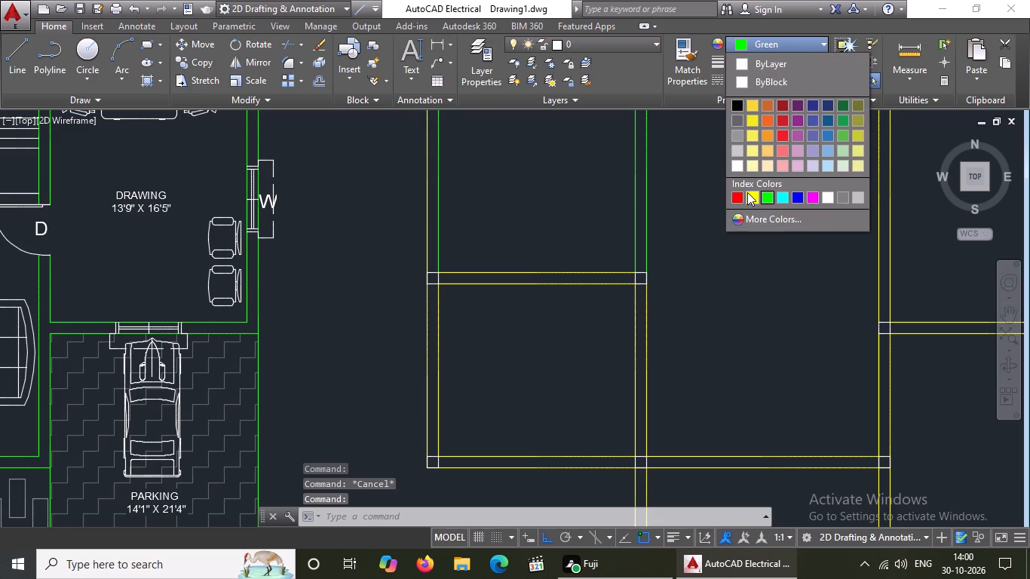
key(Escape)
click(437, 185)
click(770, 44)
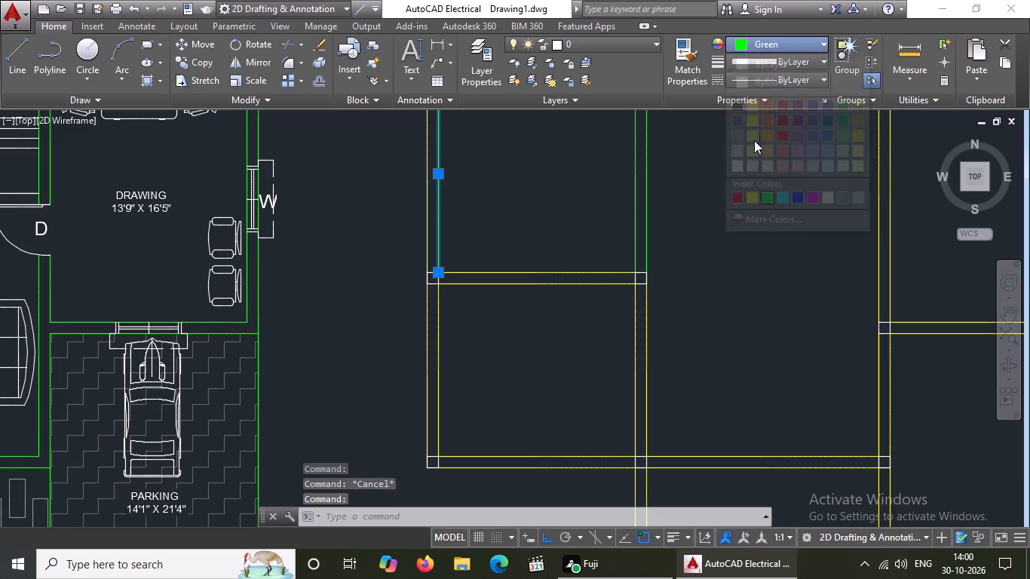
click(753, 194)
key(Escape)
Recolour both edges of the left inner vertical beam alongside the middle left bay to Yellow.
click(636, 198)
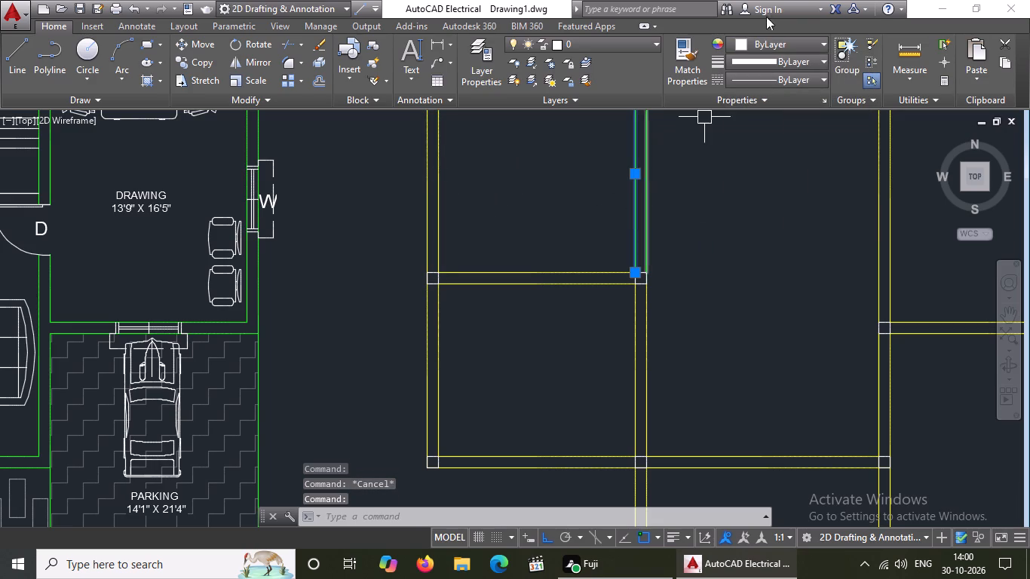
click(756, 46)
click(753, 197)
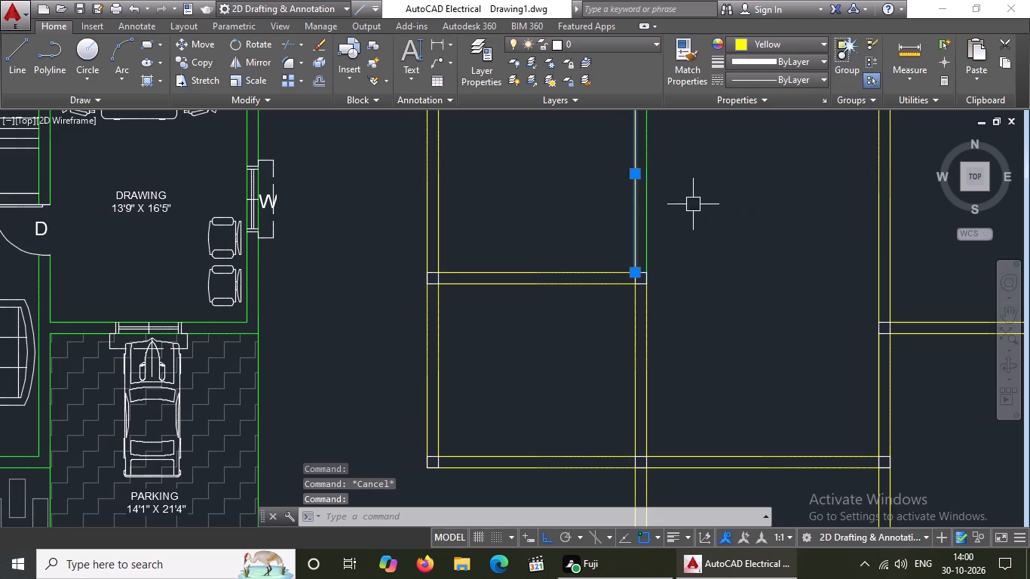
key(Escape)
click(647, 222)
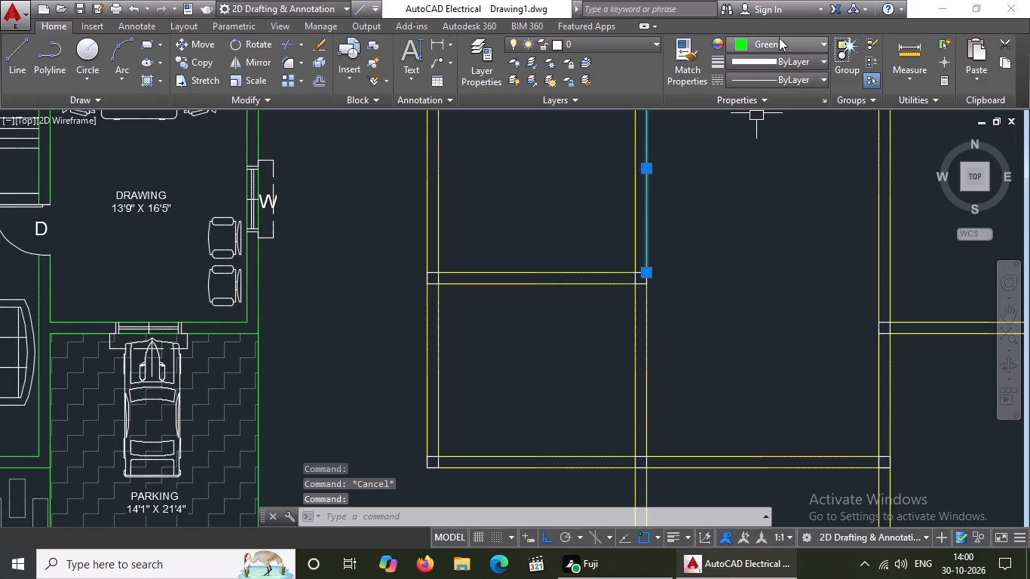
click(779, 44)
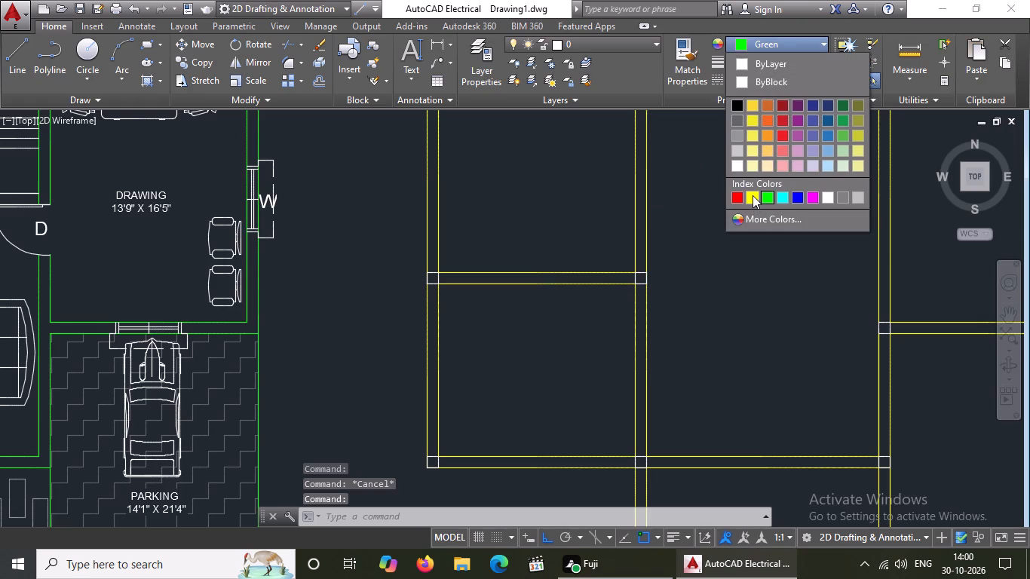
click(753, 195)
key(Escape)
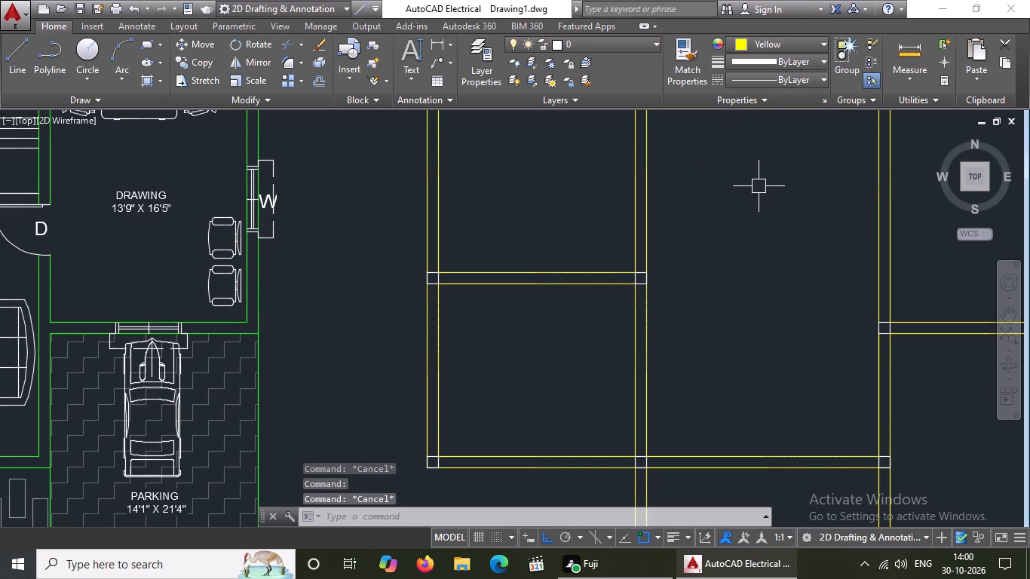
Recolour both edges of the horizontal beam between the upper and middle left bays to Yellow.
scroll(758, 179, down, 6)
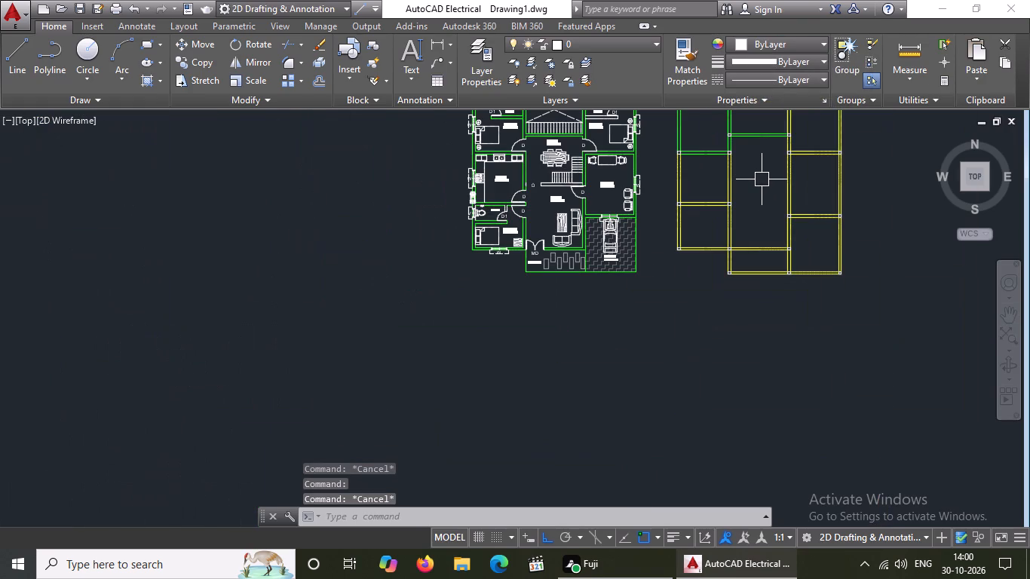
scroll(762, 180, up, 1)
middle_drag(753, 216, 737, 291)
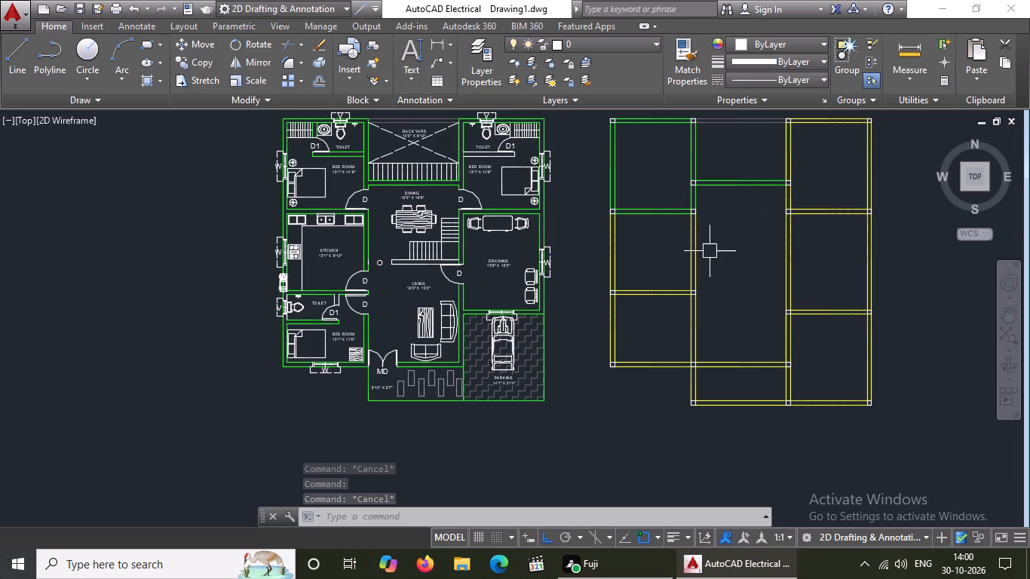
scroll(684, 202, up, 3)
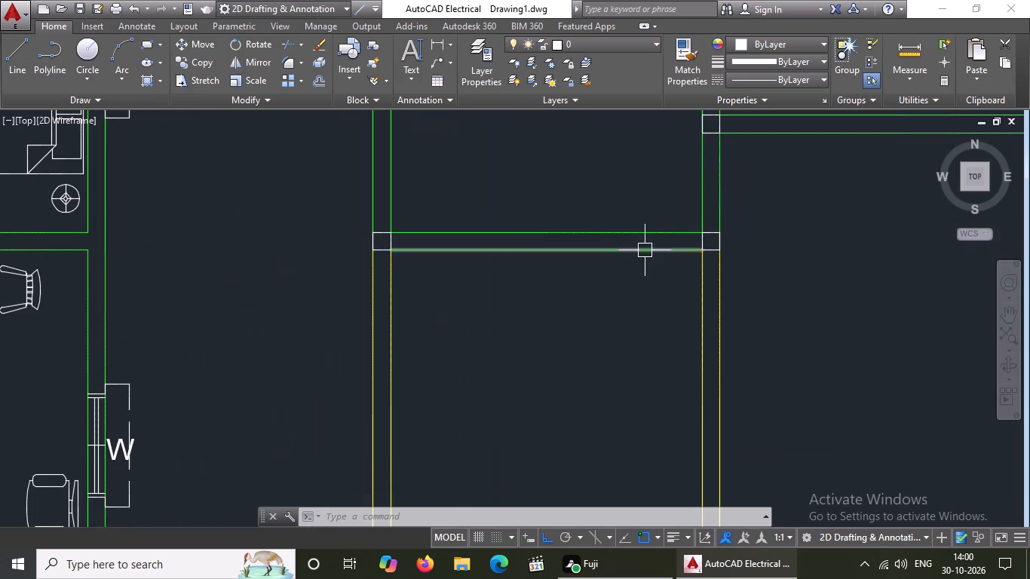
click(645, 250)
click(747, 44)
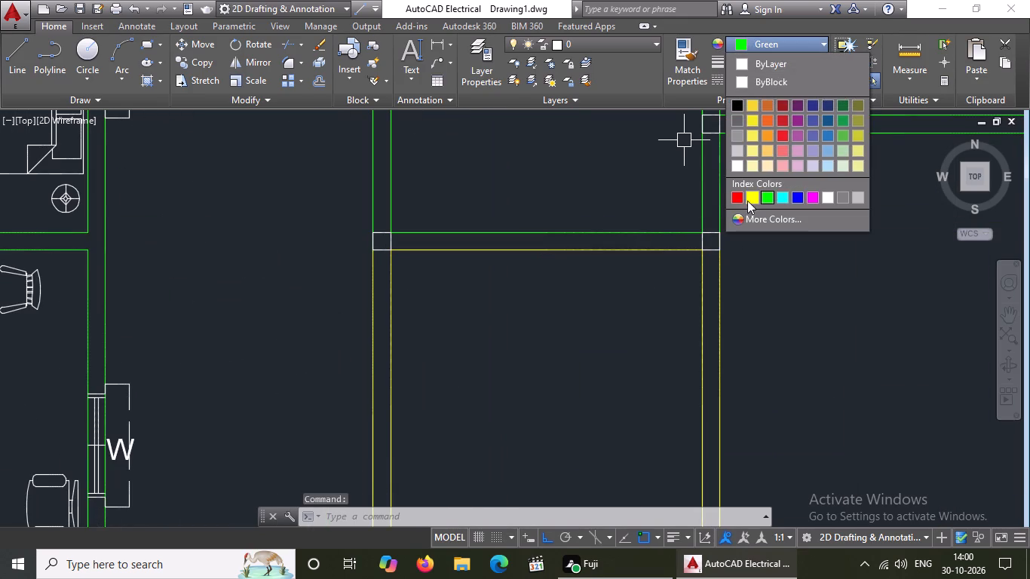
click(750, 194)
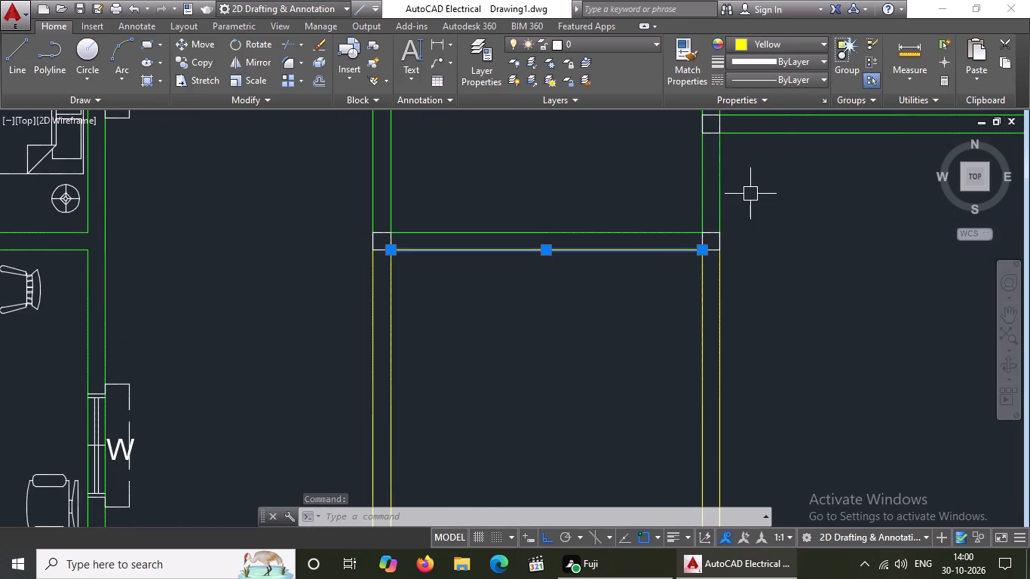
key(Escape)
click(670, 228)
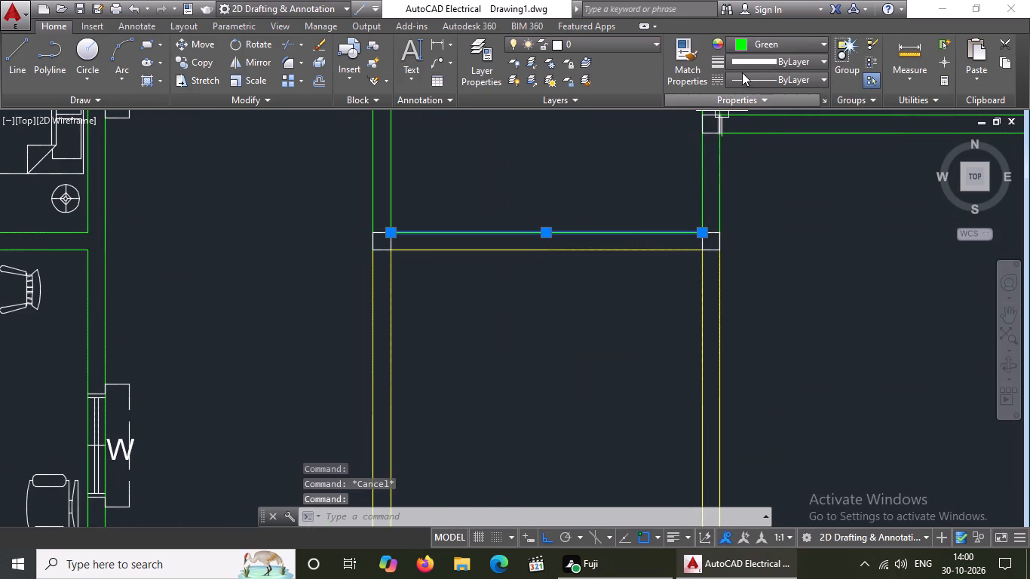
click(775, 45)
click(751, 198)
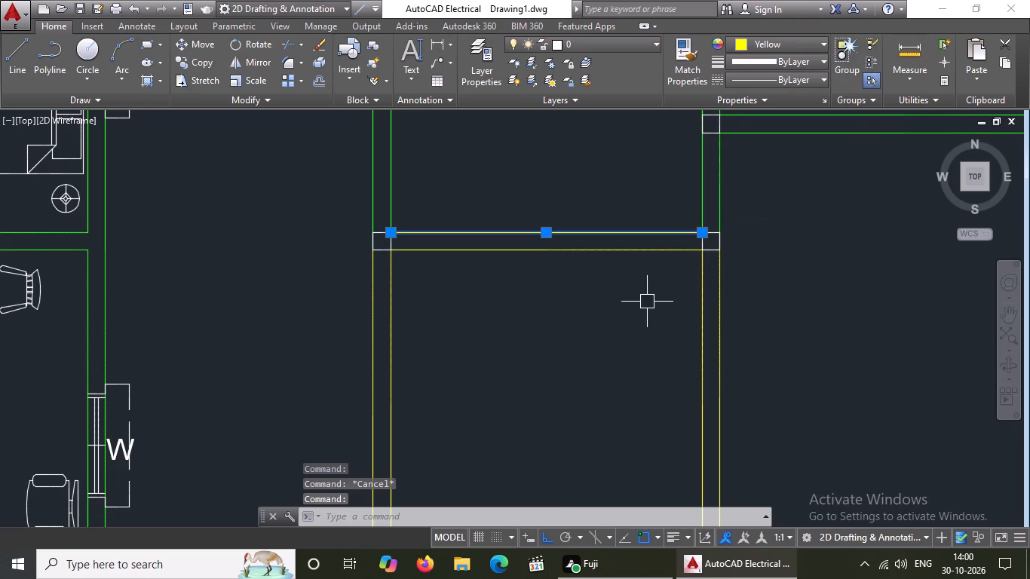
key(Escape)
Recolour to Yellow the left inner vertical beam's left edge beside the upper left bay and its short right edge below the central horizontal beam.
click(704, 184)
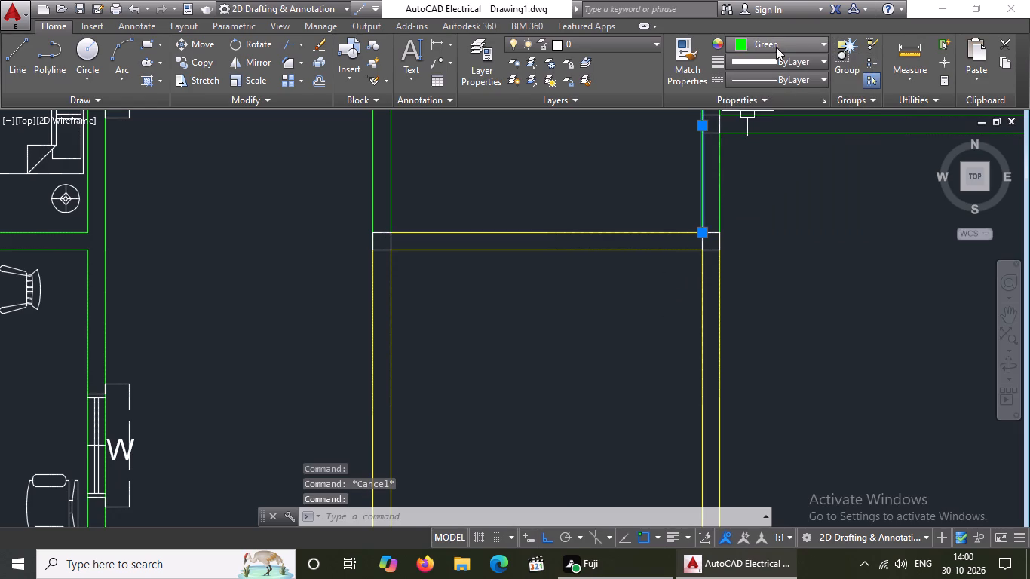
click(779, 39)
click(755, 191)
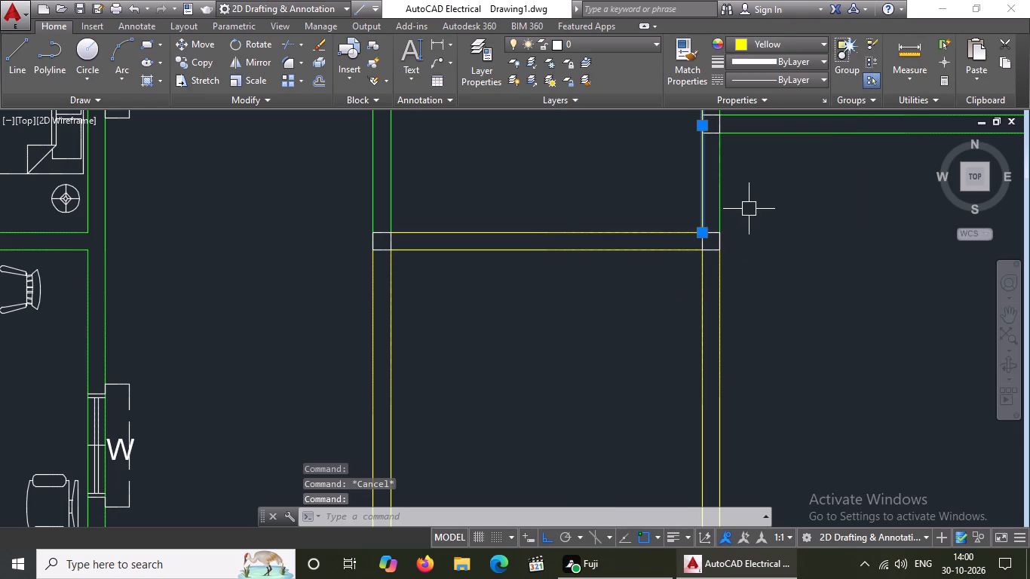
key(Escape)
click(719, 203)
click(788, 40)
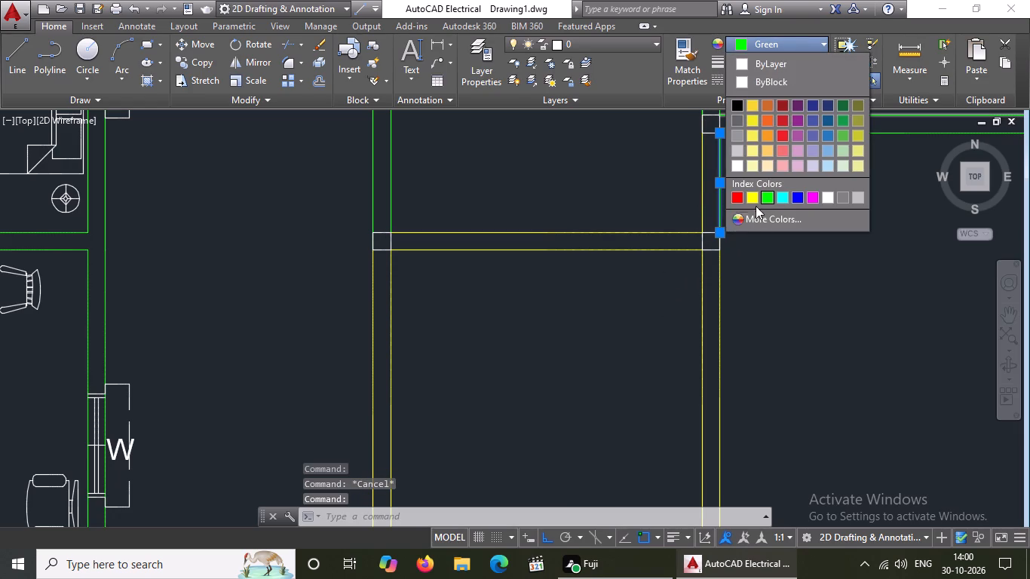
click(752, 197)
key(Escape)
Recolour both edges of the upper central horizontal beam, between the left and right inner vertical beams, to Yellow.
scroll(713, 220, down, 2)
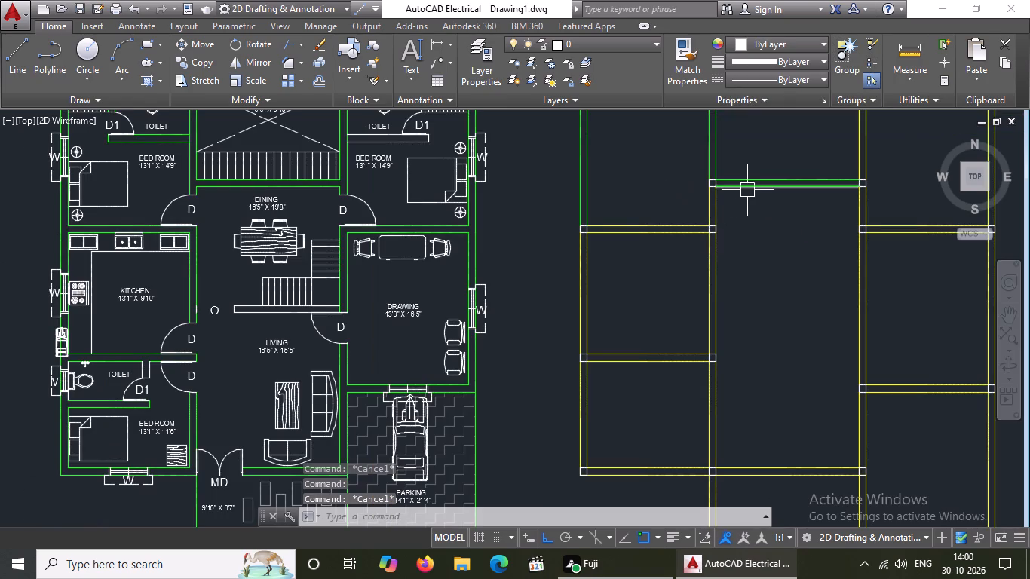
click(750, 188)
click(786, 39)
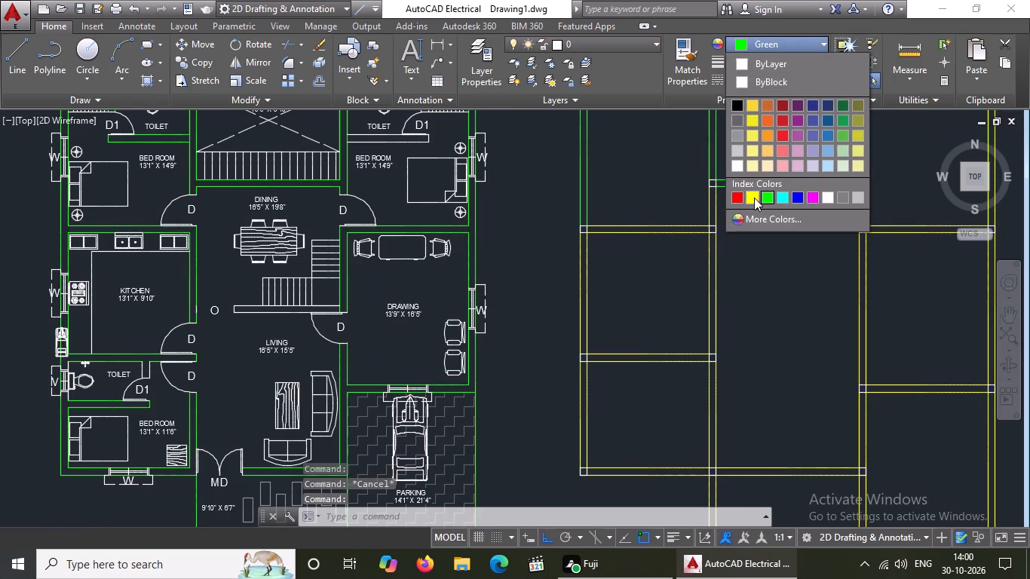
click(754, 198)
key(Escape)
click(767, 179)
click(799, 41)
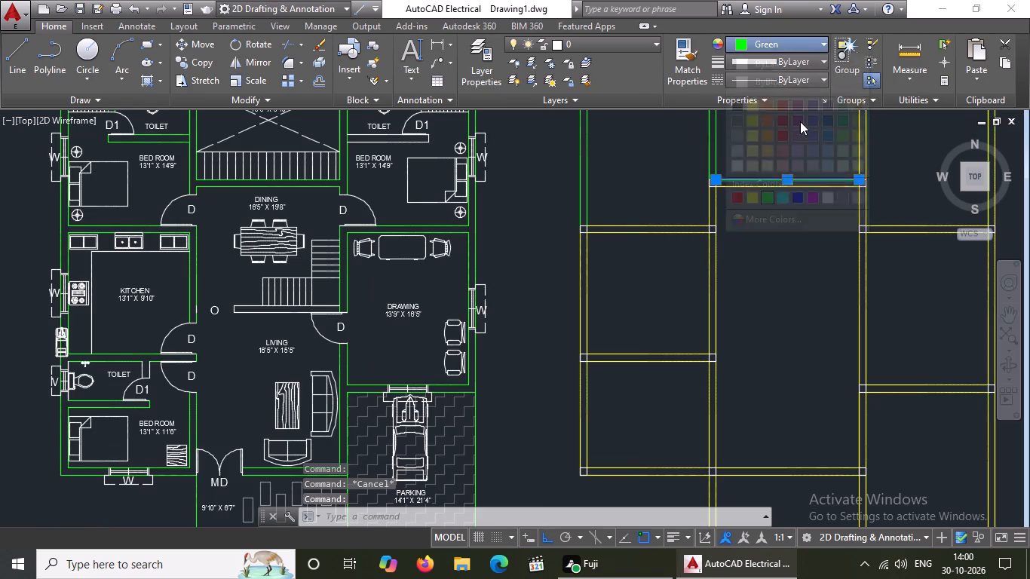
click(753, 199)
key(Escape)
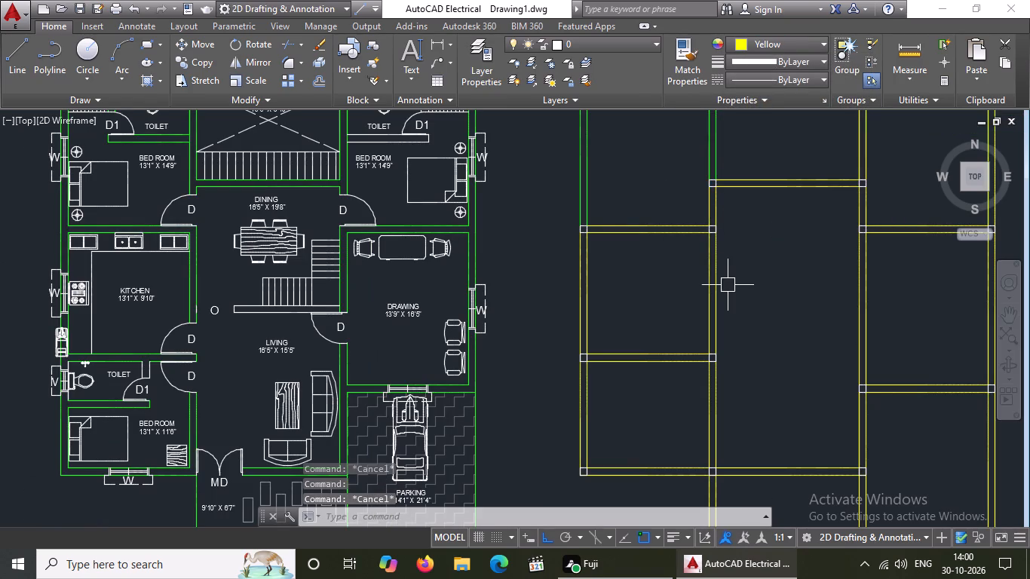
Recolour both edges of the left outer vertical beam alongside the upper left bay to Yellow.
scroll(728, 285, down, 2)
middle_drag(729, 319, 729, 330)
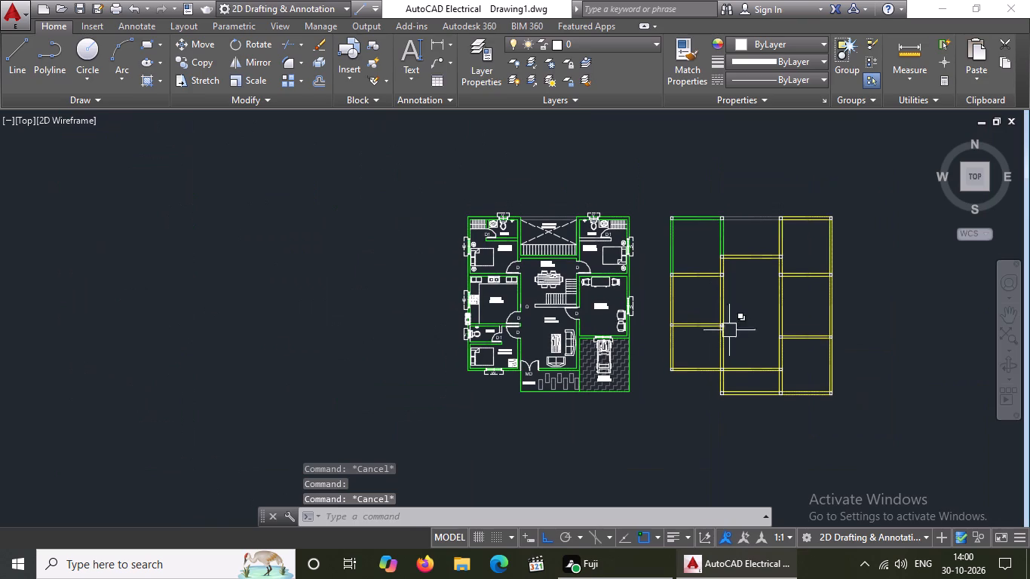
scroll(683, 255, up, 2)
click(658, 262)
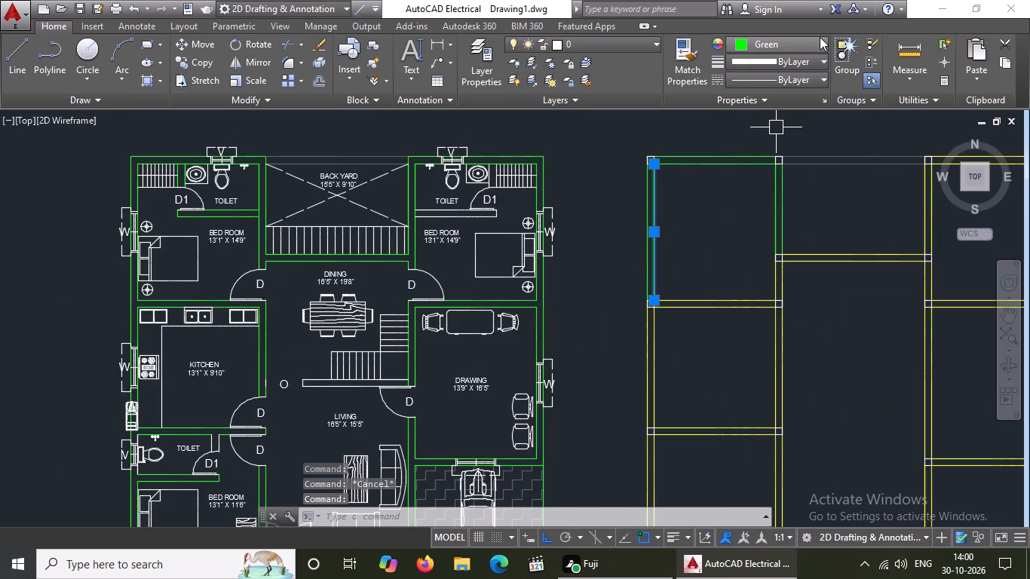
click(820, 37)
click(753, 195)
key(Escape)
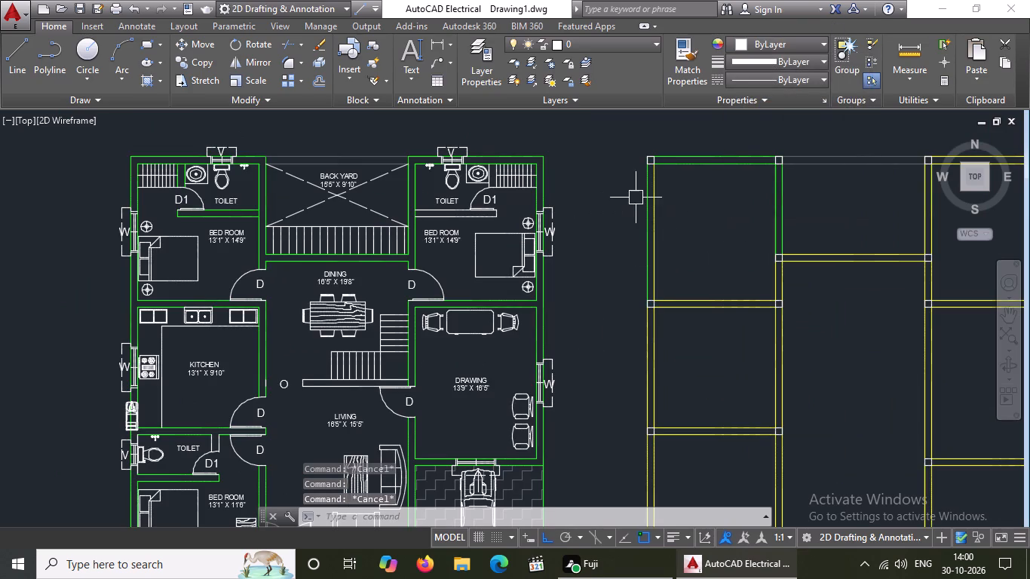
click(647, 198)
click(765, 45)
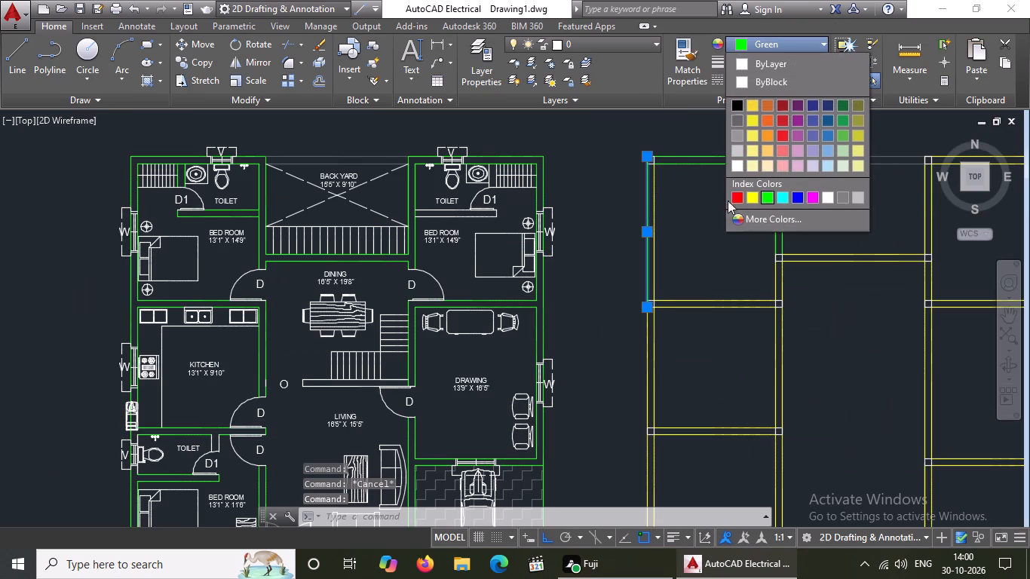
click(753, 195)
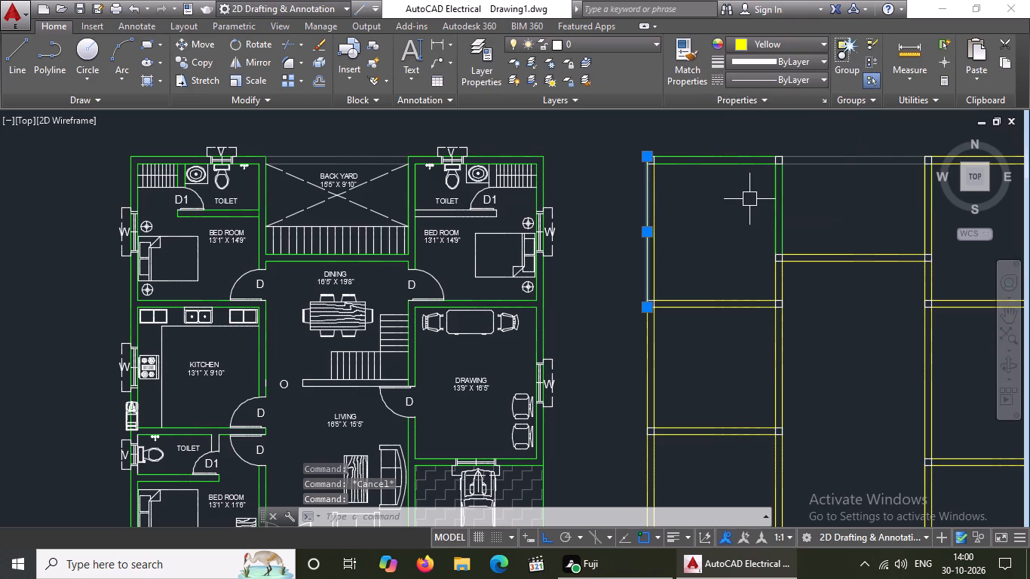
key(Escape)
Delete the left fragment of the top-left beam's lower edge and extend the remaining segment to the upper-left corner column.
click(727, 164)
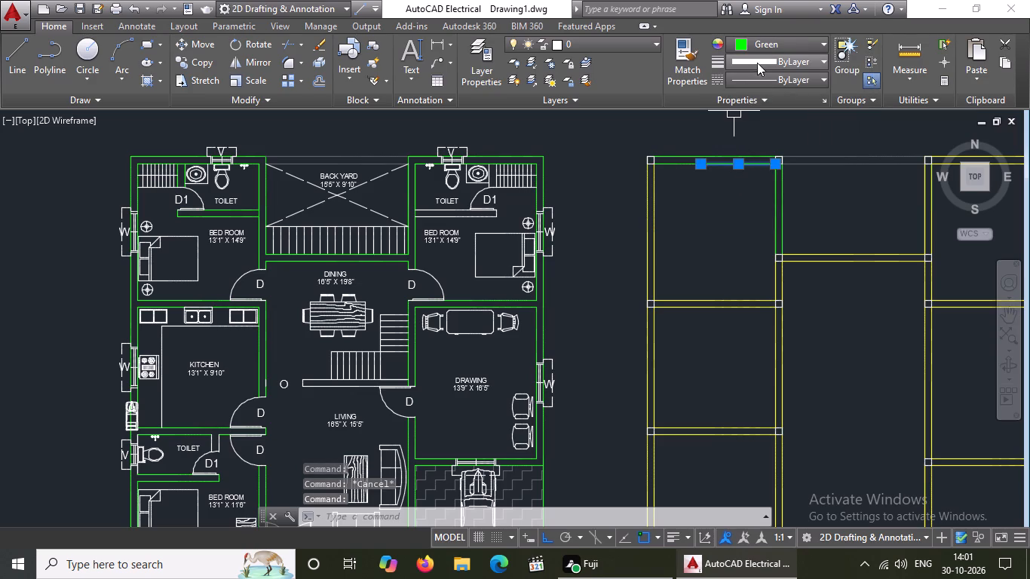
key(Escape)
click(676, 168)
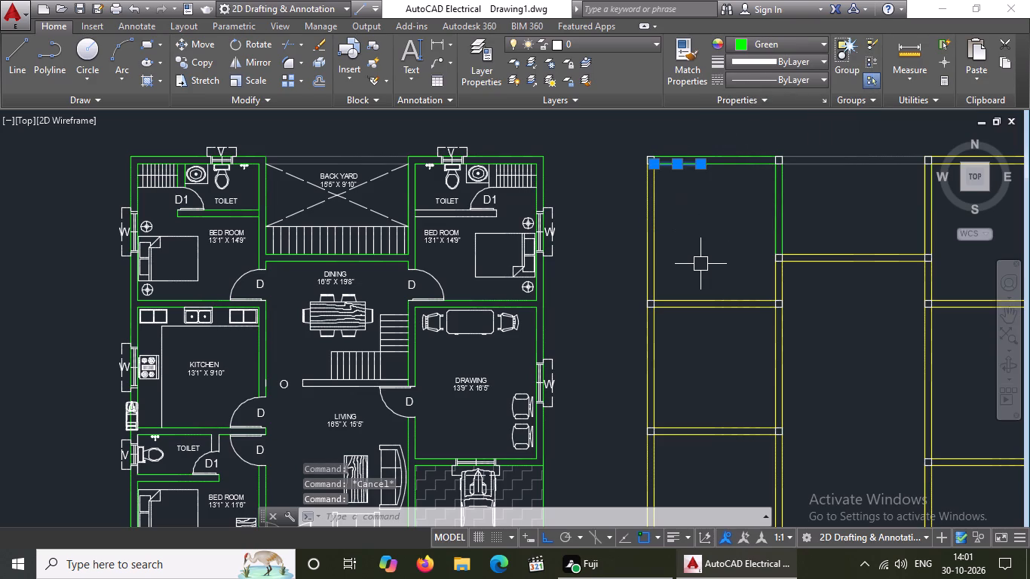
key(Delete)
text(EX)
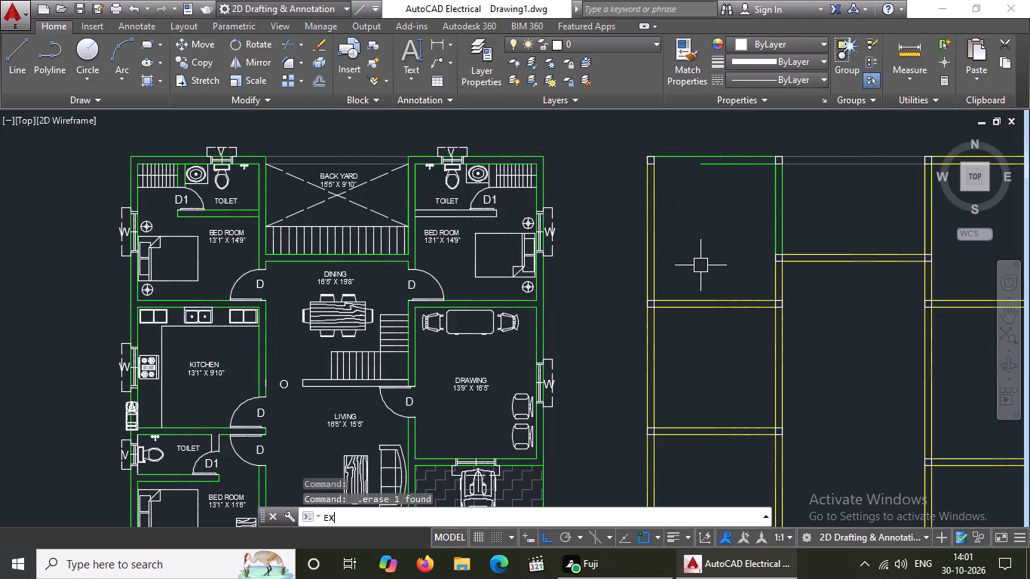
key(space)
key(space)
click(722, 161)
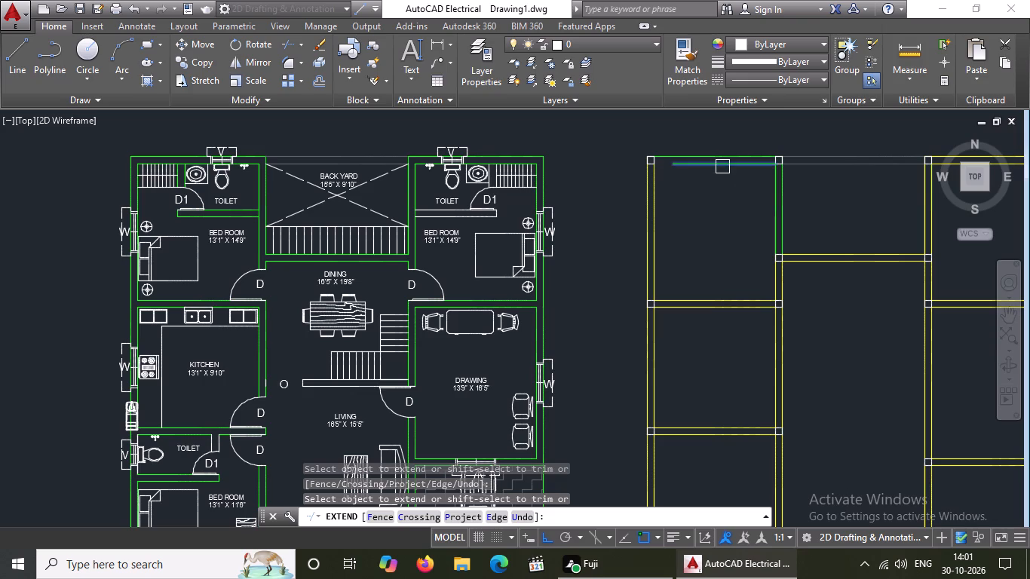
click(723, 165)
click(699, 161)
key(Escape)
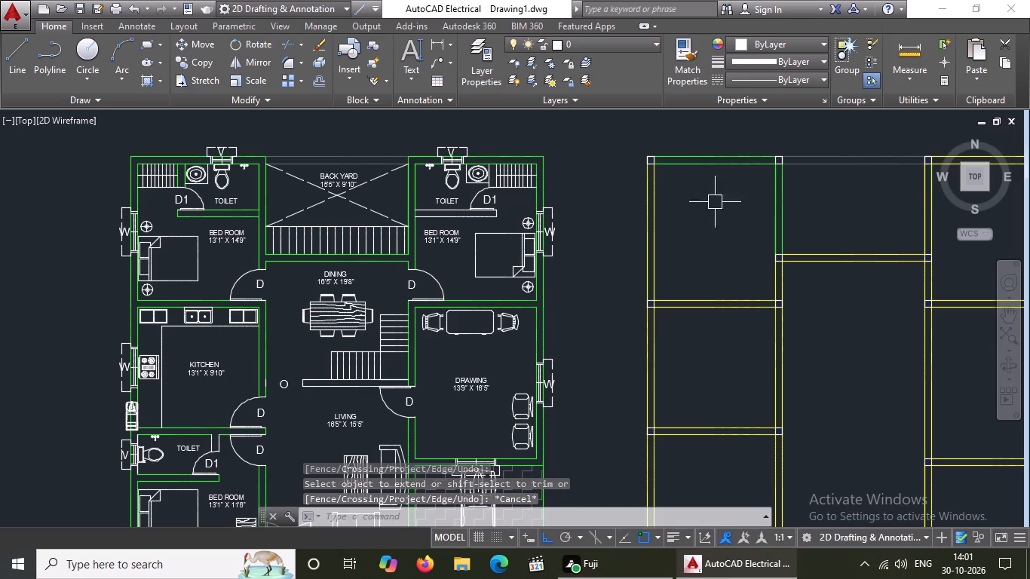
Recolour both edges of the top horizontal beam above the upper left bay to Yellow.
click(719, 160)
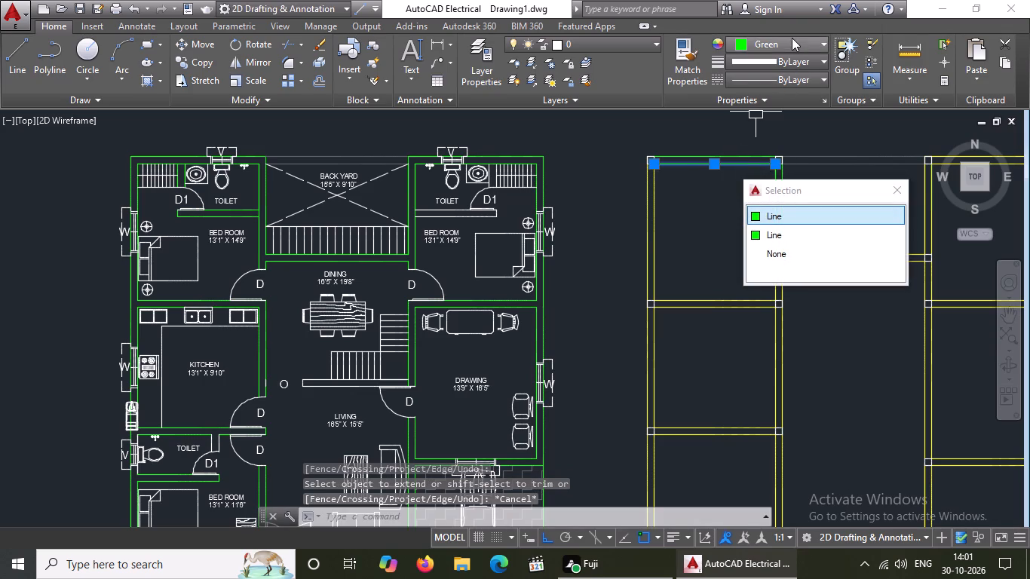
click(792, 38)
click(755, 195)
key(Escape)
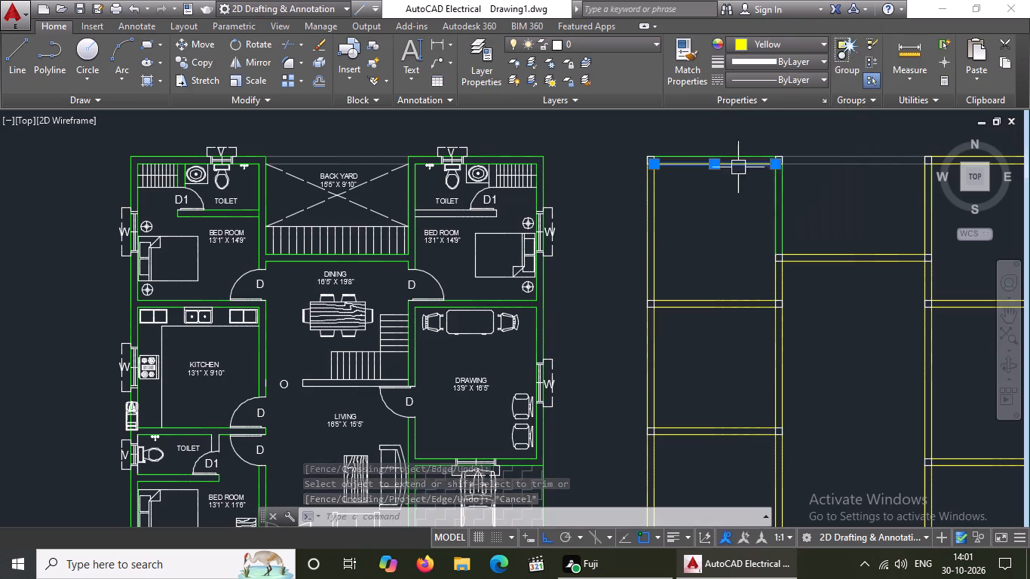
drag(728, 155, 734, 171)
click(792, 40)
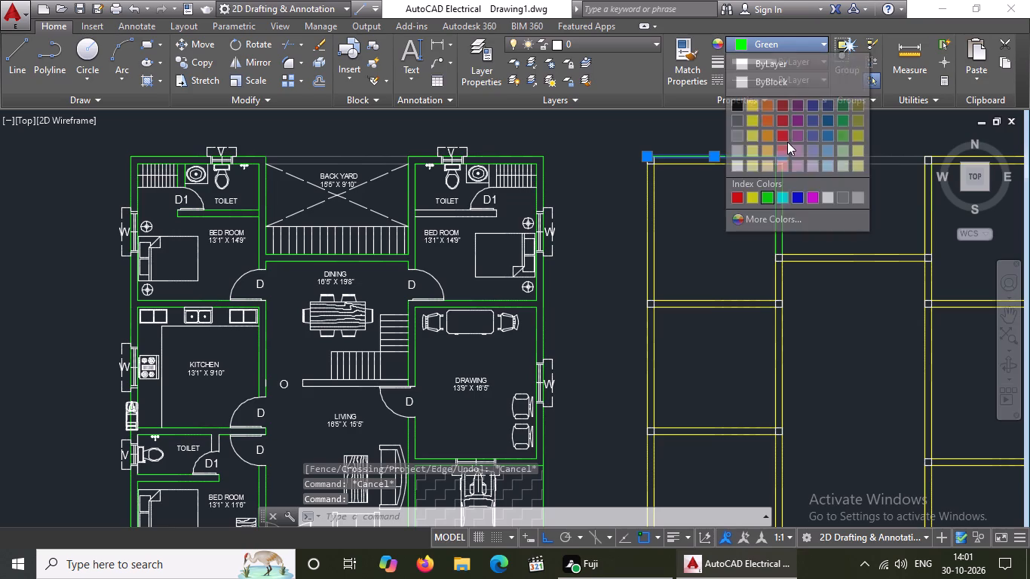
click(753, 195)
key(Escape)
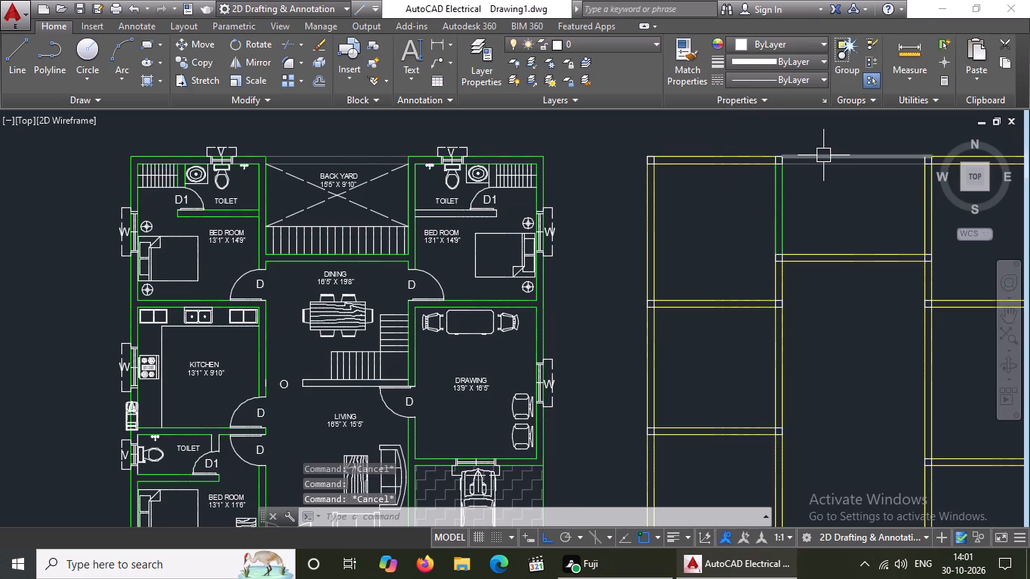
Recolour both grey edges of the top horizontal beam across the upper central bay to Yellow.
click(825, 166)
click(778, 38)
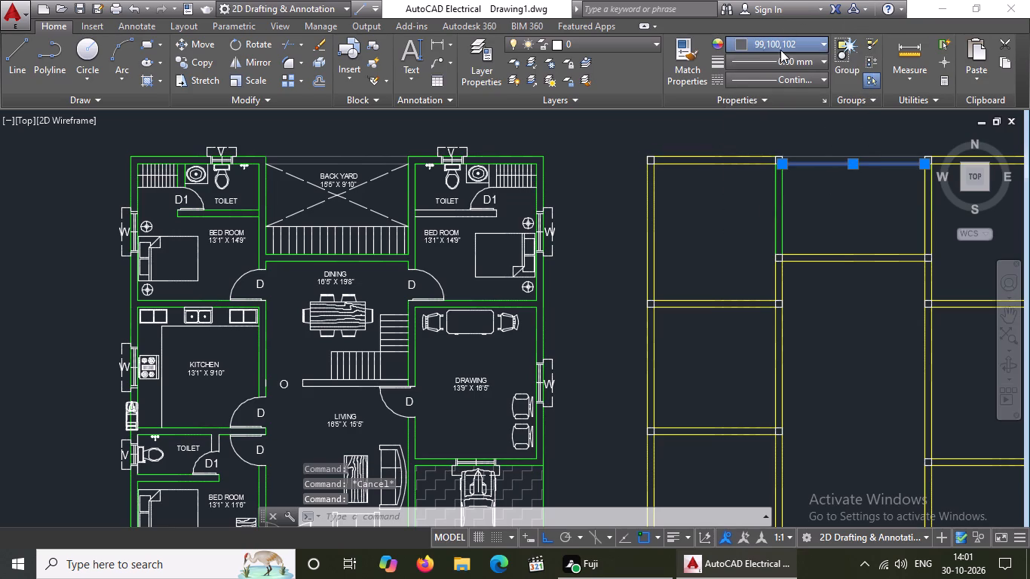
click(754, 193)
key(Escape)
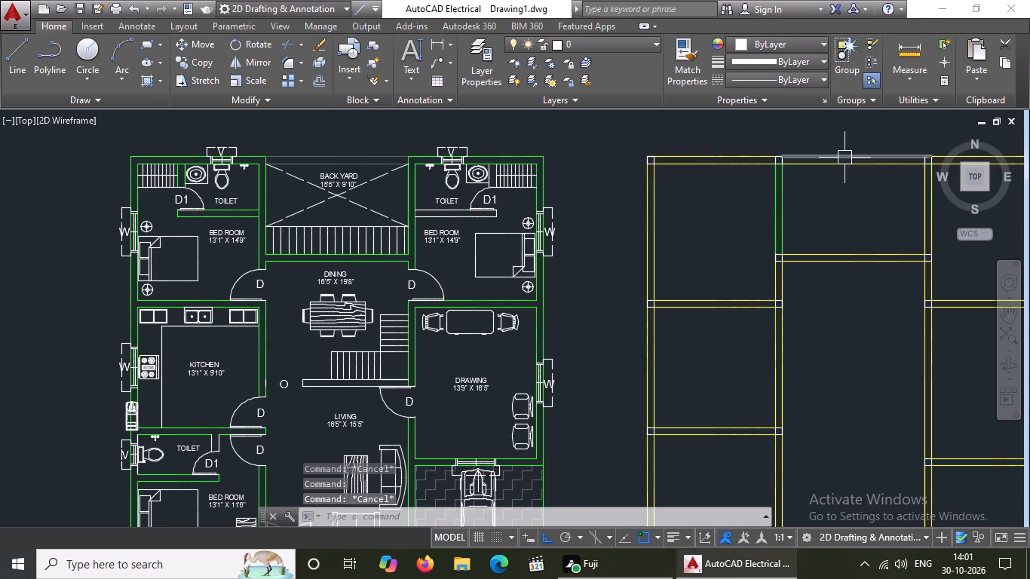
click(846, 157)
click(783, 44)
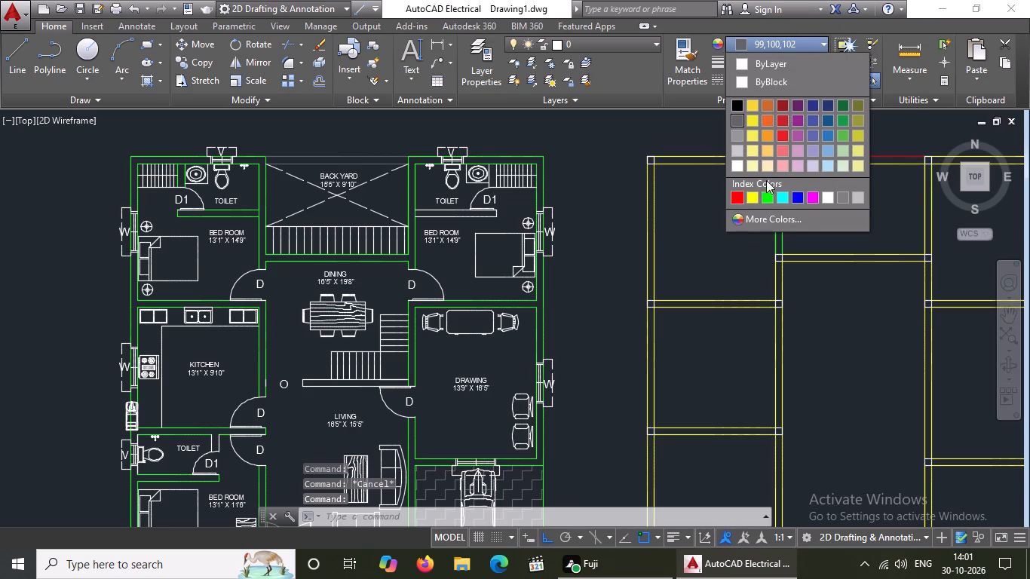
drag(753, 191, 754, 199)
key(Escape)
Recolour to Yellow both edges of the left inner vertical beam between the top beam and the upper central horizontal beam.
click(780, 222)
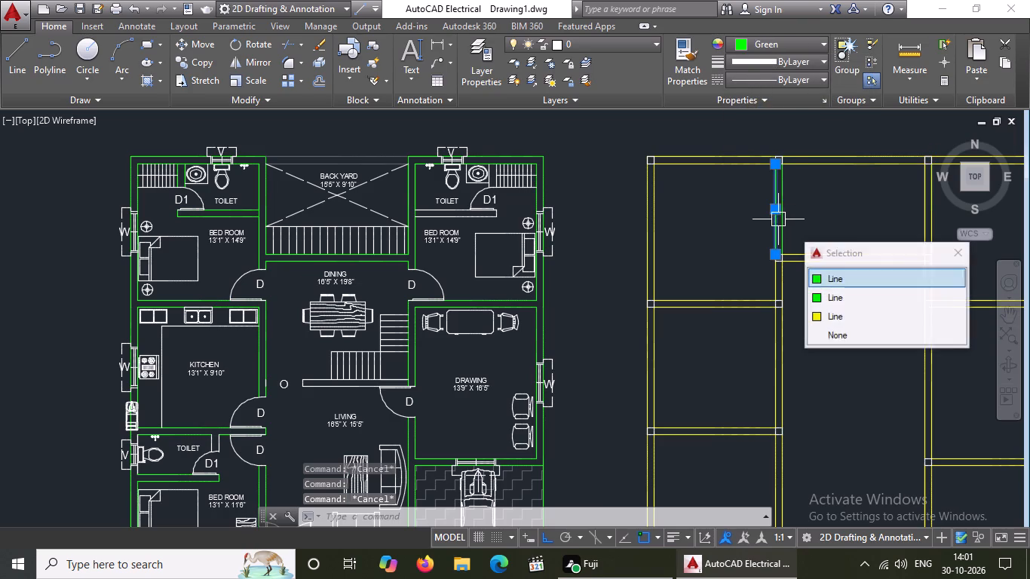
click(741, 38)
click(750, 197)
key(Escape)
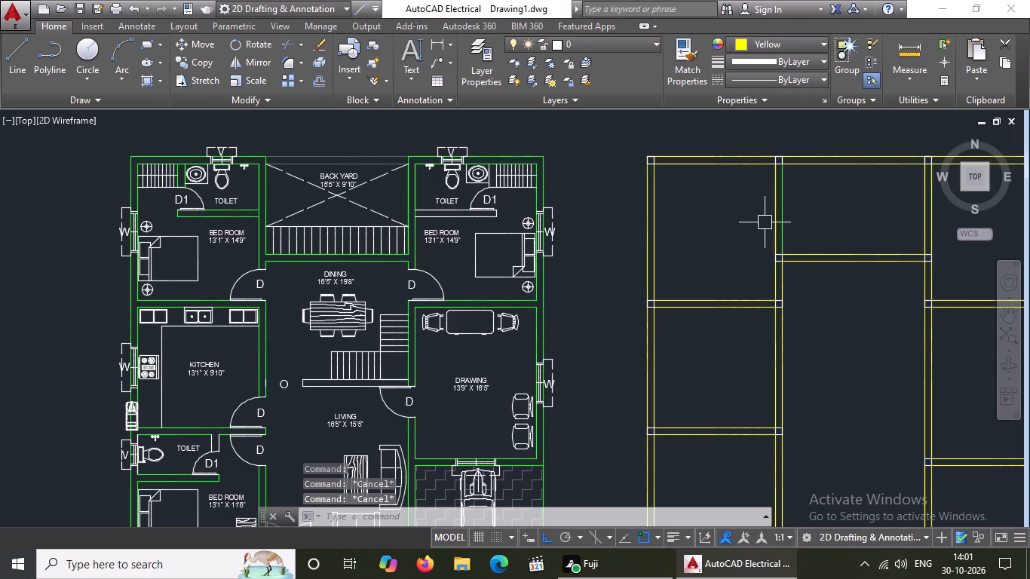
click(782, 211)
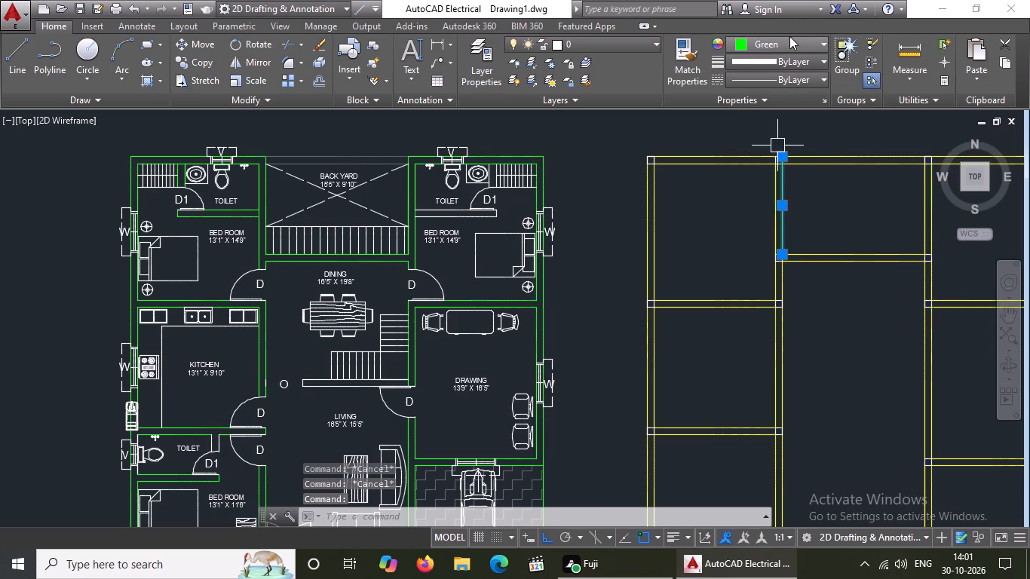
click(789, 36)
drag(752, 194, 746, 209)
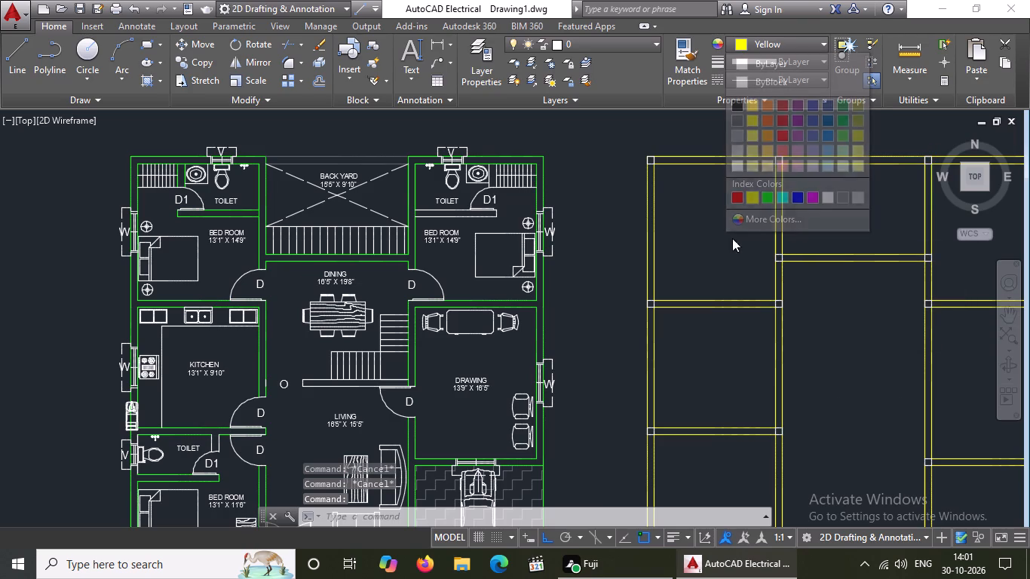
key(Escape)
With Ortho off, draw two crossing diagonal lines corner to corner in the column at the left end of the lowest beam.
scroll(732, 237, down, 3)
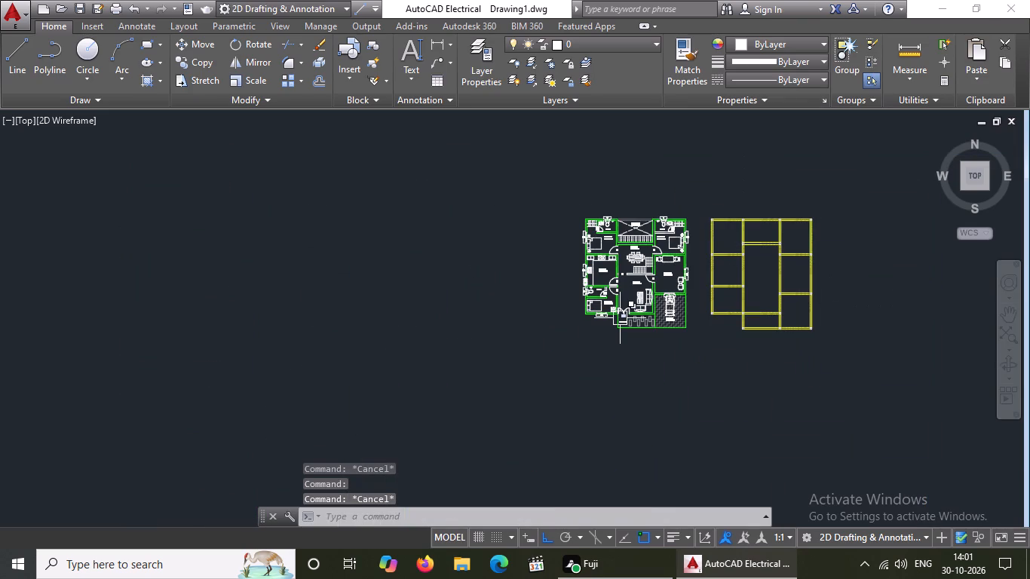
key(Escape)
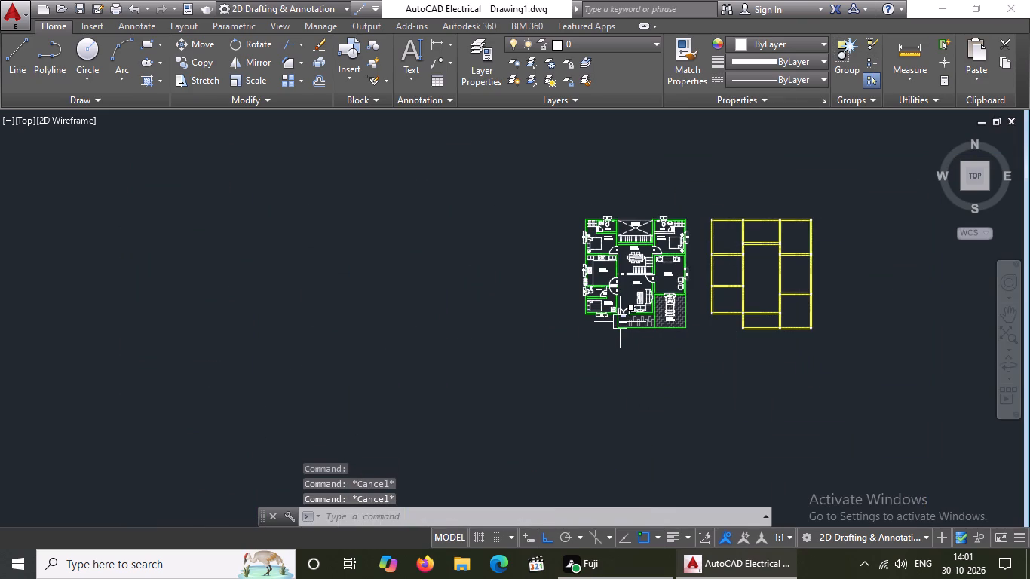
key(l)
key(Return)
scroll(728, 328, up, 2)
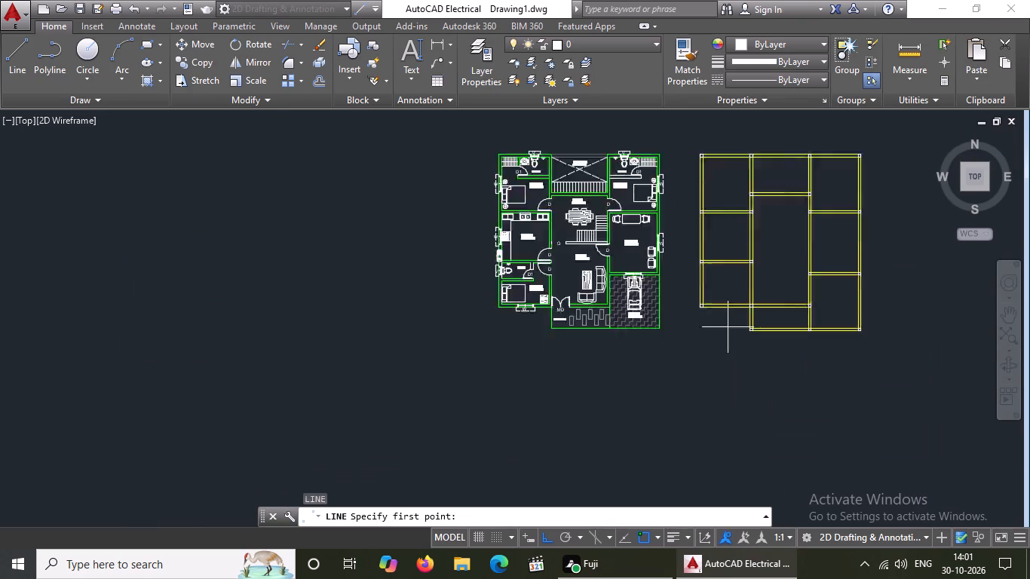
scroll(728, 327, up, 1)
scroll(837, 318, up, 2)
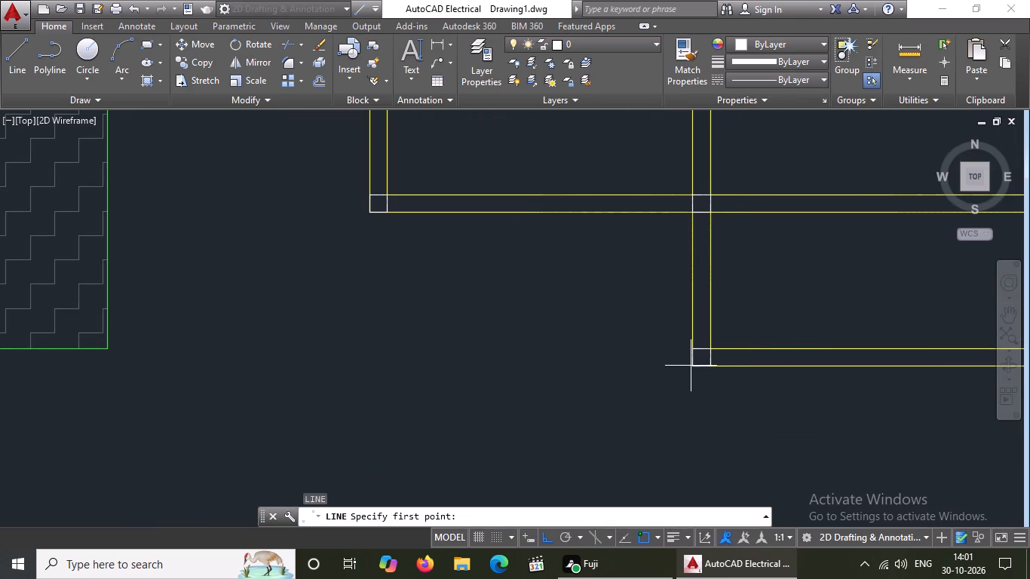
click(693, 369)
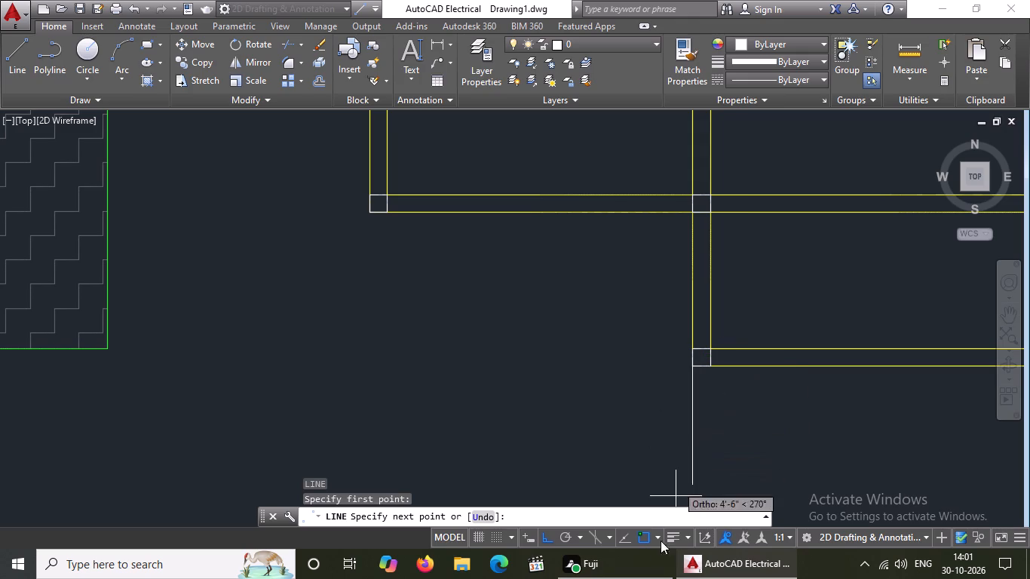
click(549, 533)
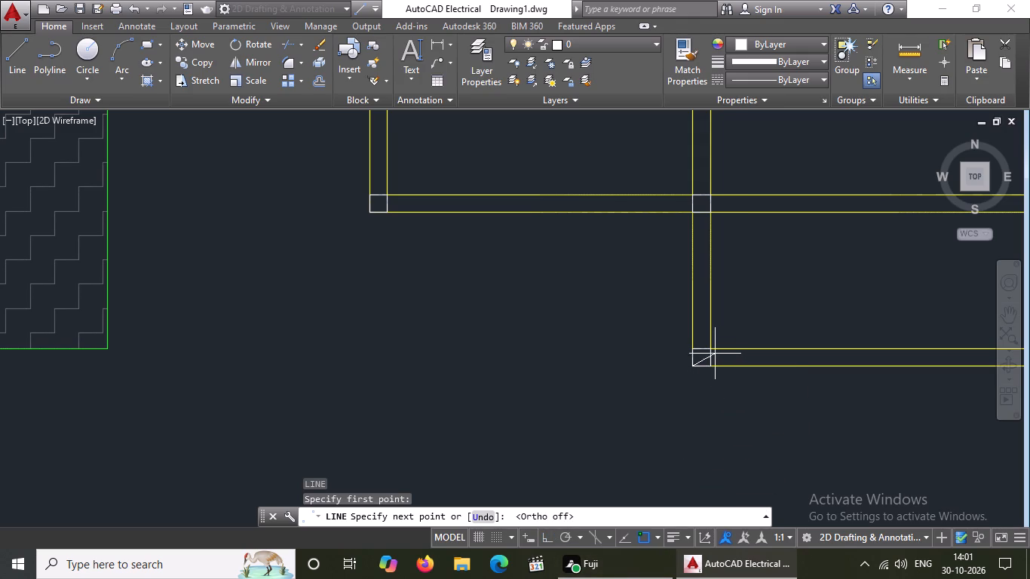
drag(708, 346, 720, 332)
key(Return)
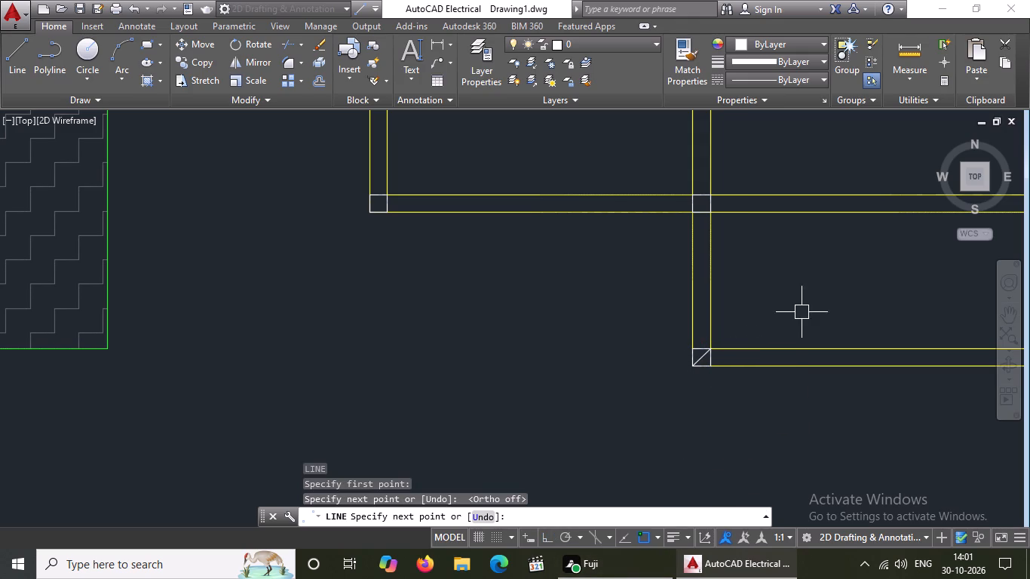
key(l)
key(Return)
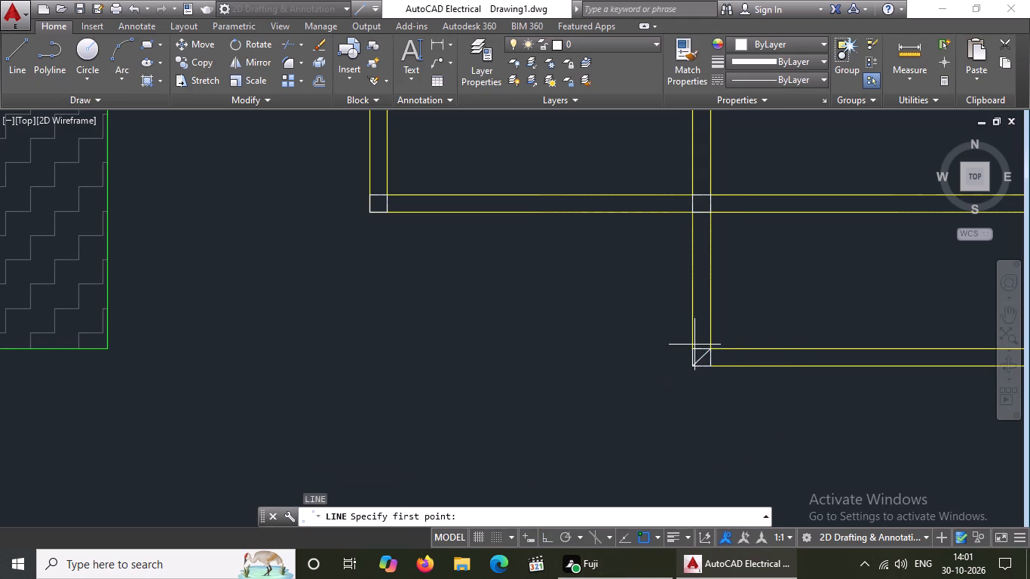
drag(690, 347, 694, 354)
click(711, 363)
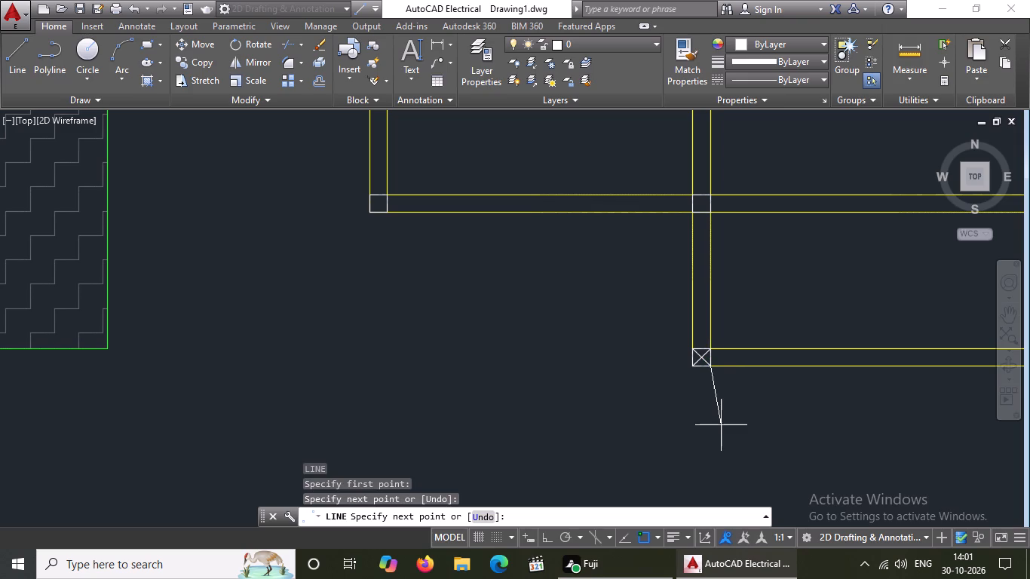
key(Return)
Draw two crossing diagonal lines corner to corner in the middle column of the lowest horizontal beam.
key(l)
key(Return)
scroll(665, 372, down, 3)
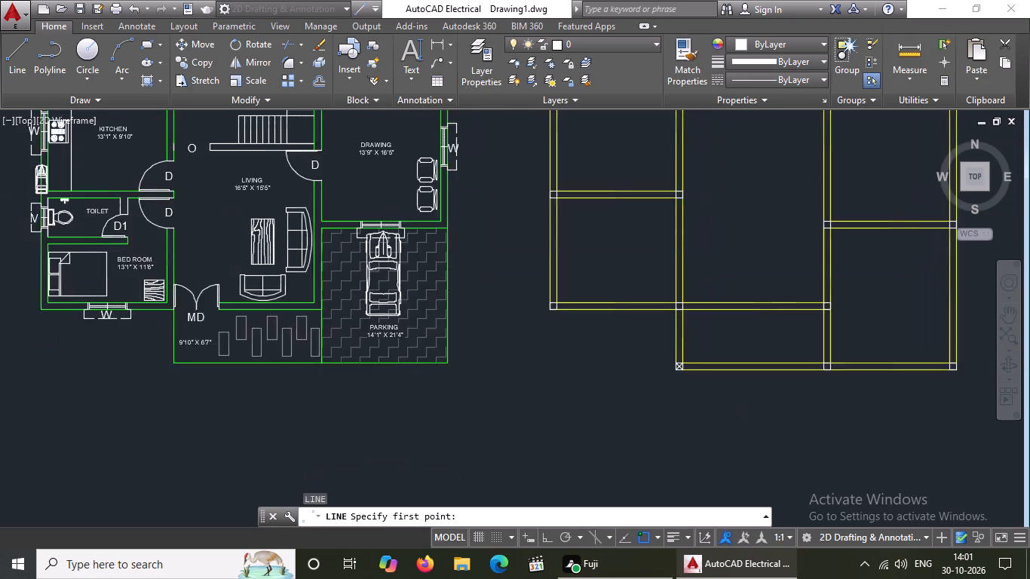
scroll(759, 366, up, 4)
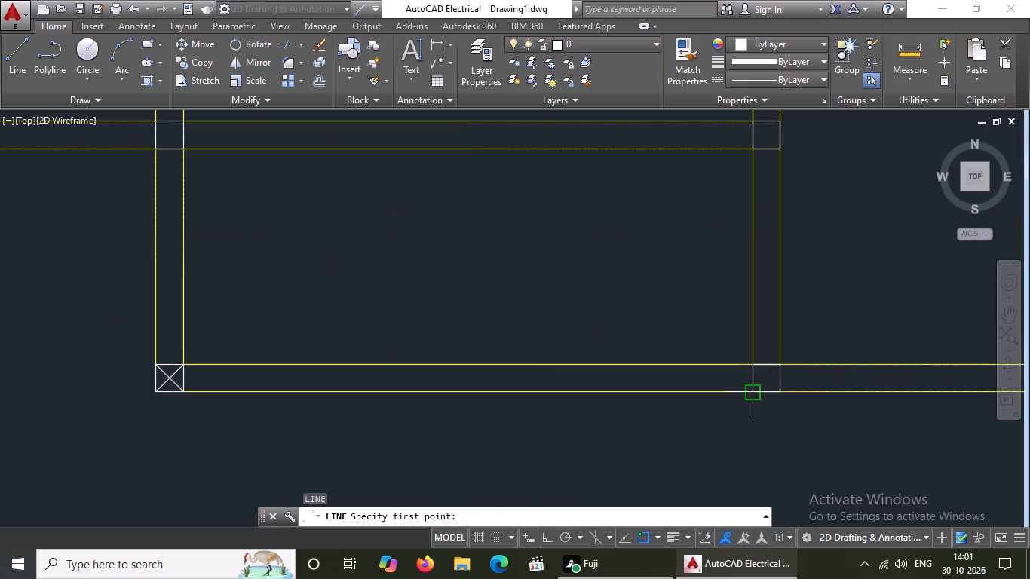
drag(756, 392, 765, 386)
drag(777, 364, 787, 351)
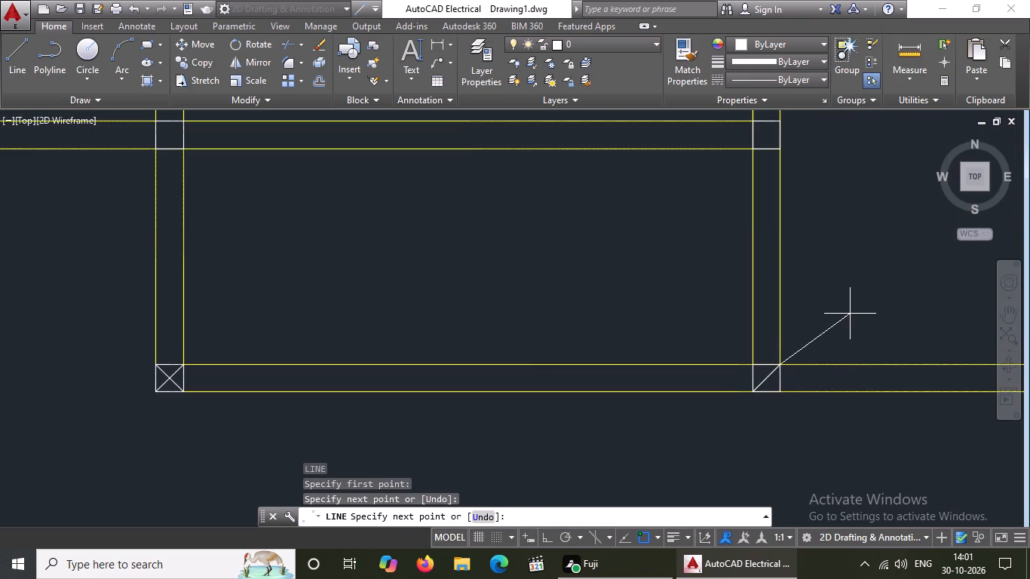
key(Return)
key(l)
key(Return)
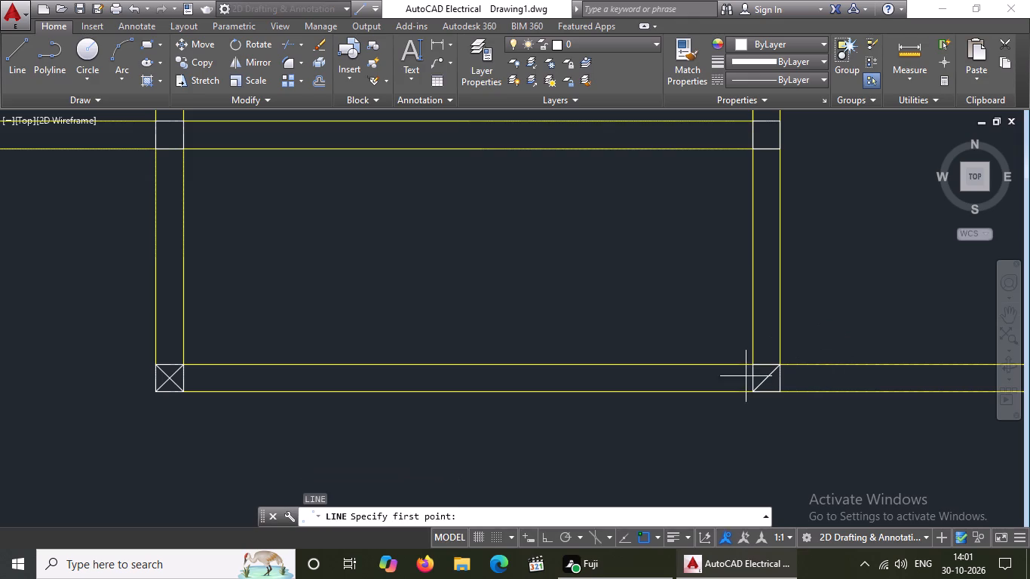
click(756, 361)
drag(782, 395, 787, 404)
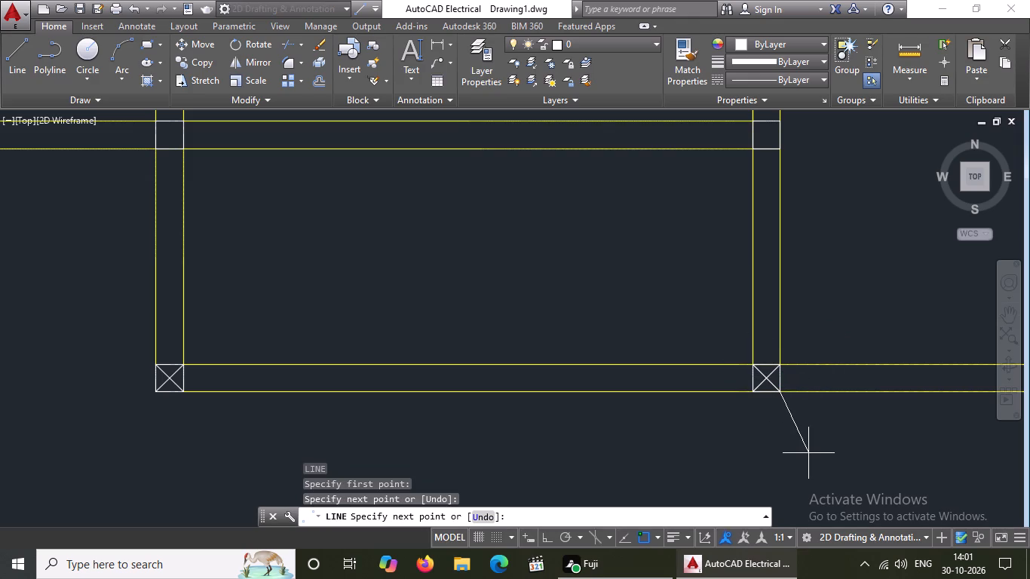
key(Return)
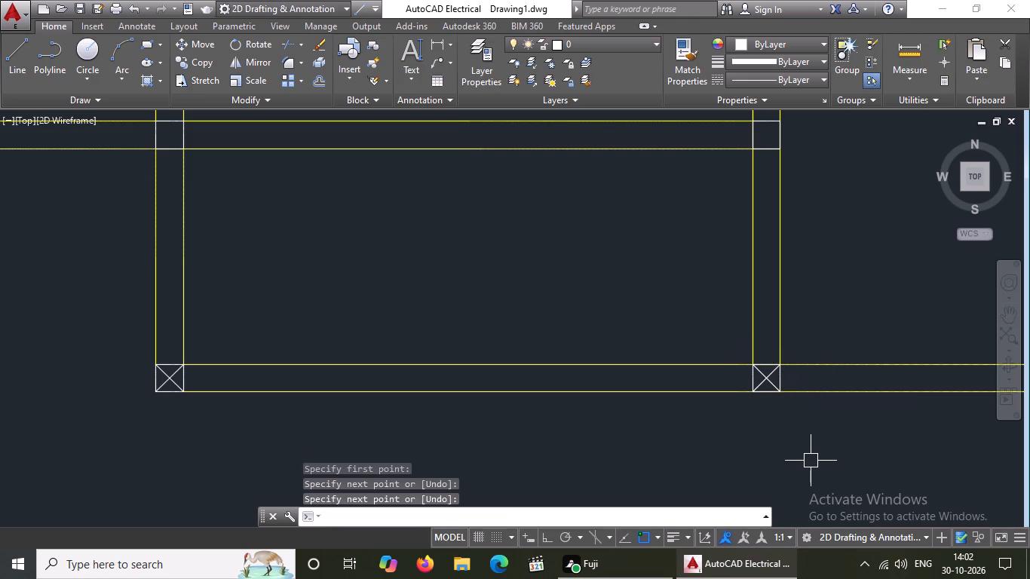
Draw two crossing diagonal lines corner to corner in the column at the right end of the lowest horizontal beam.
key(l)
key(Return)
scroll(688, 386, down, 3)
scroll(842, 386, up, 2)
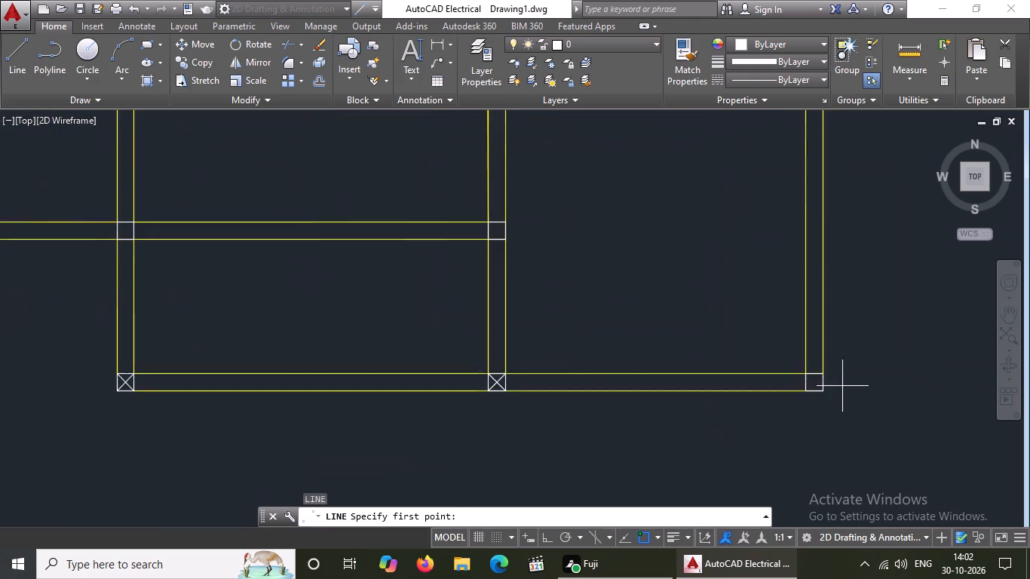
scroll(842, 386, up, 2)
drag(763, 401, 780, 384)
click(809, 353)
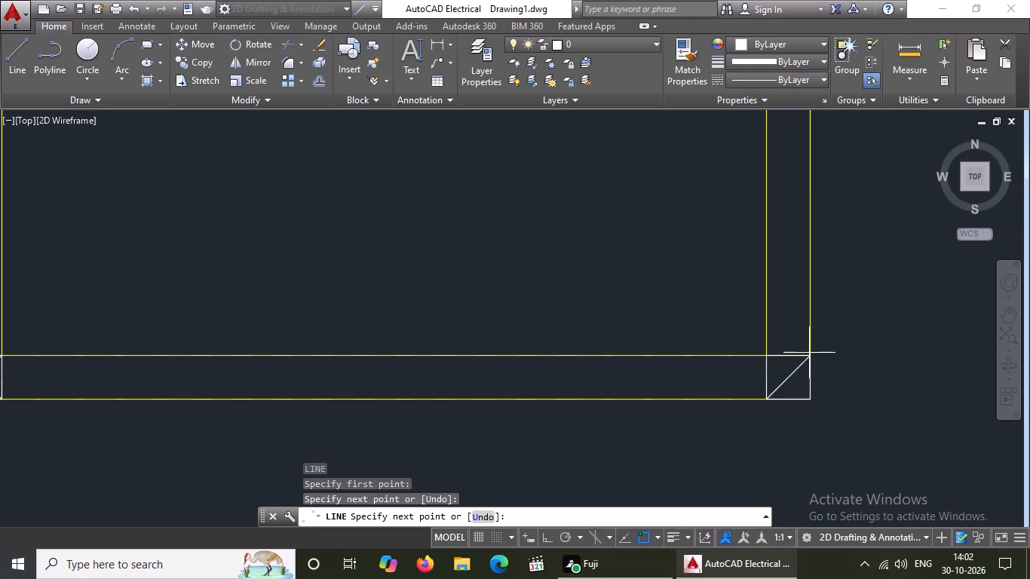
key(Return)
key(l)
key(Return)
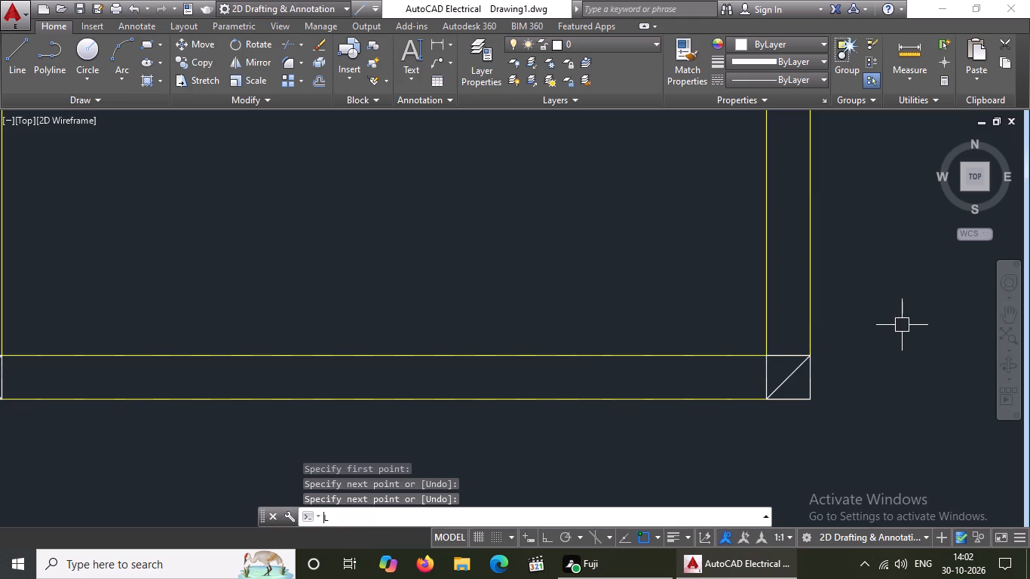
click(768, 357)
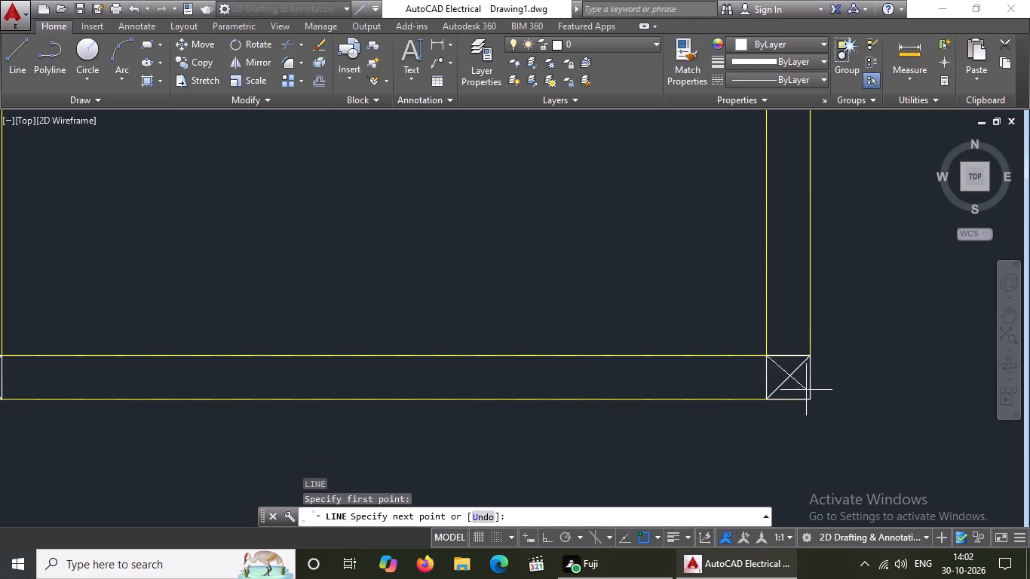
drag(811, 396, 822, 403)
key(Return)
Draw two crossing diagonal lines in the column at the right end of the horizontal beam directly above the lowest one.
key(l)
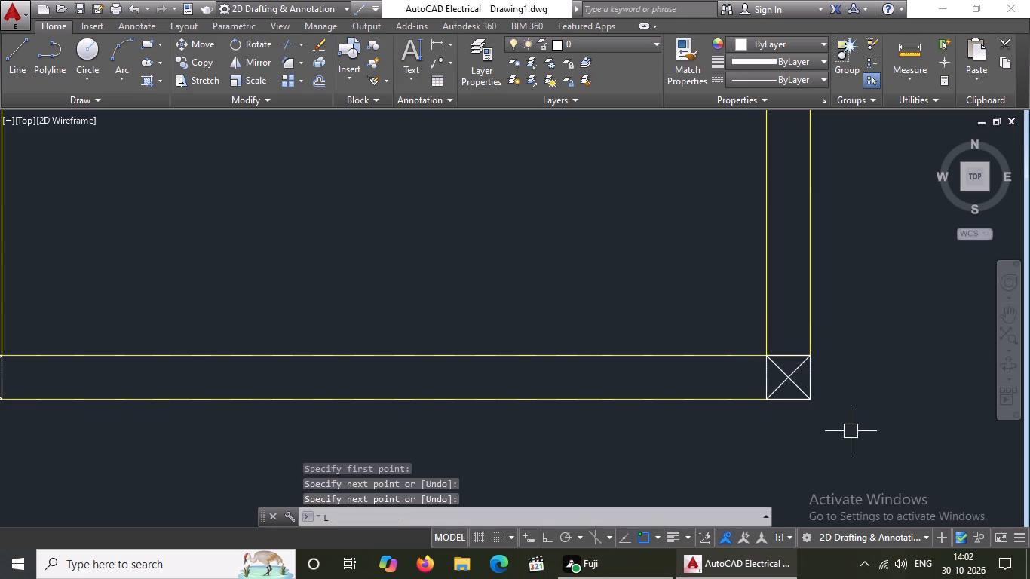
key(Return)
scroll(802, 421, down, 4)
scroll(679, 357, up, 2)
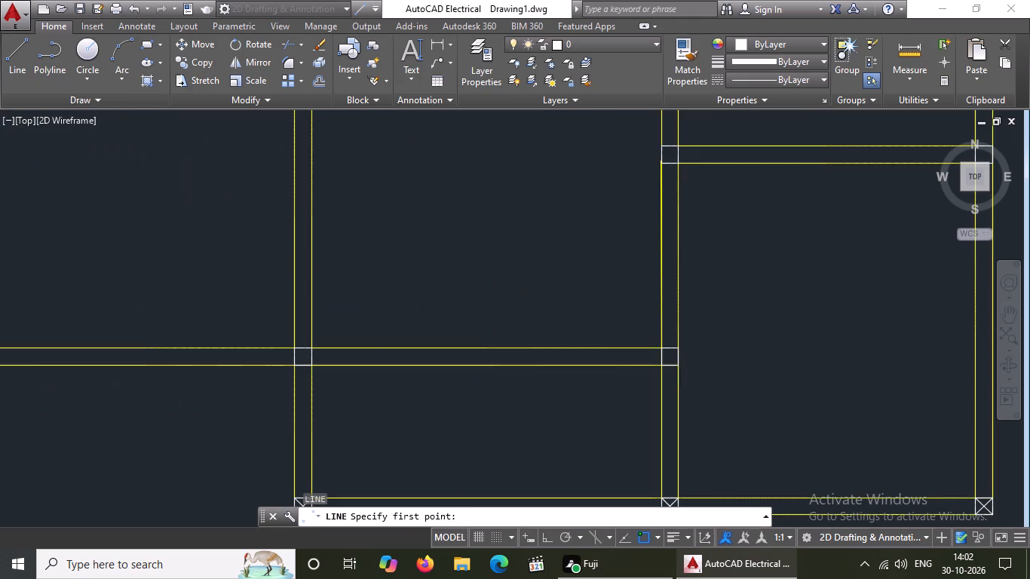
click(659, 360)
drag(681, 351, 694, 338)
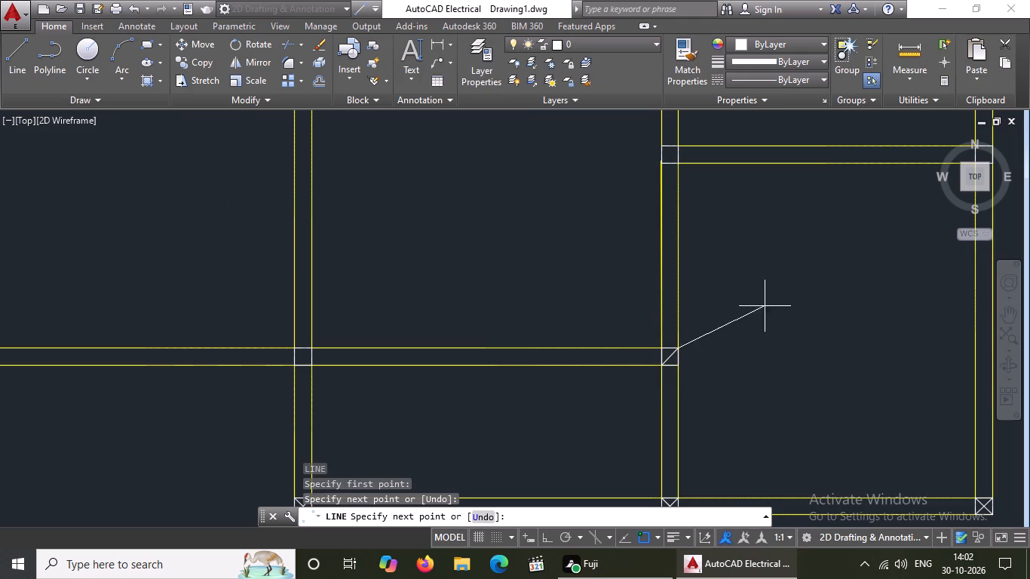
key(Return)
key(l)
key(Return)
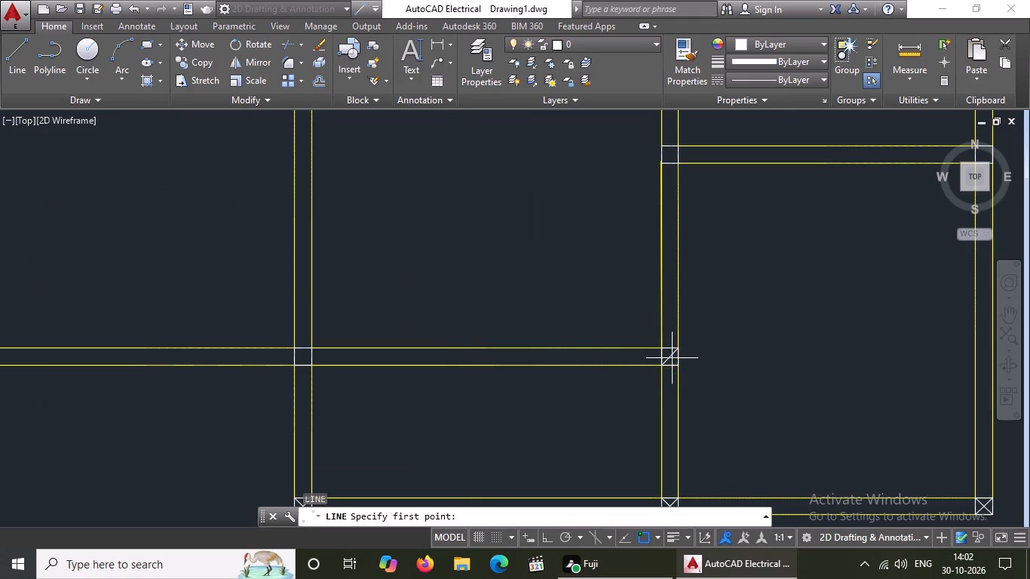
click(654, 342)
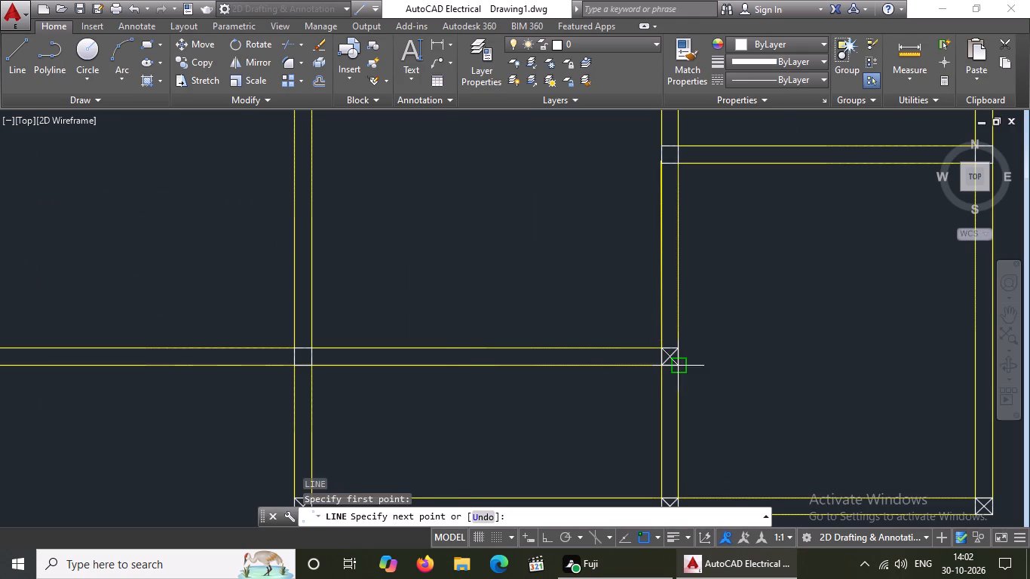
click(676, 365)
key(Return)
Draw two crossing diagonal lines in that same beam's middle column, where it crosses the left inner vertical beam.
key(l)
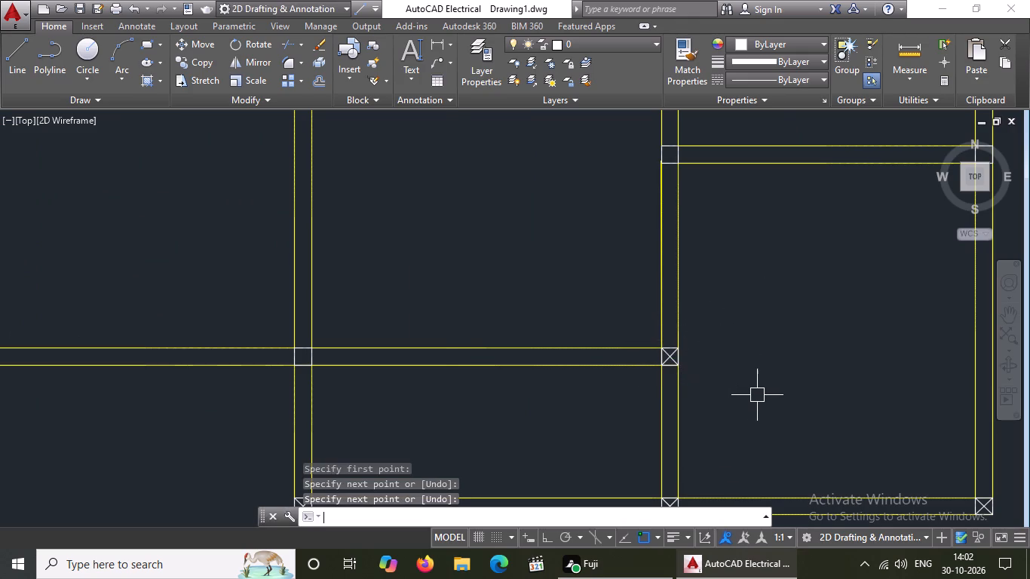
key(Return)
scroll(297, 347, up, 3)
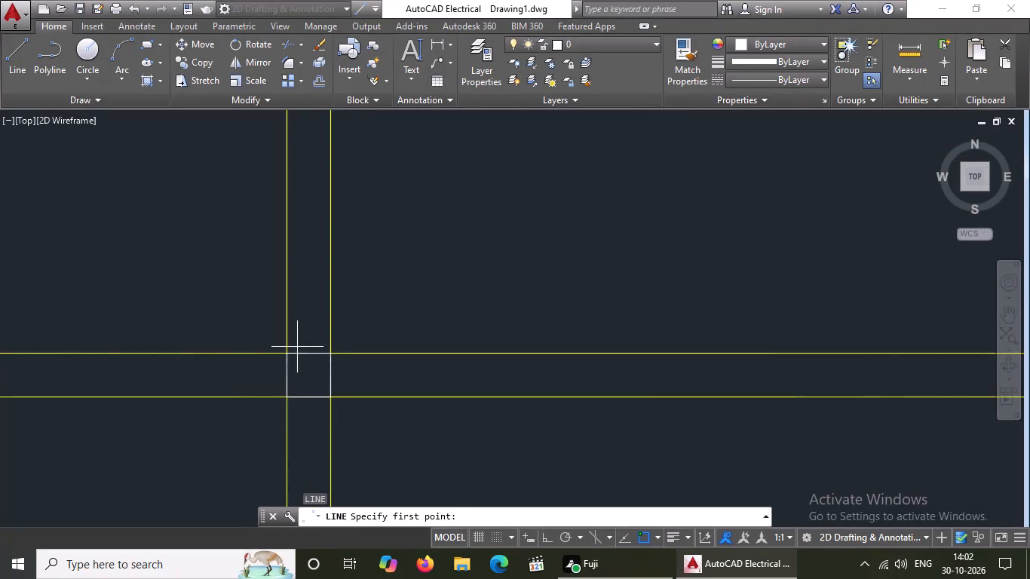
drag(277, 426, 284, 419)
drag(349, 358, 359, 346)
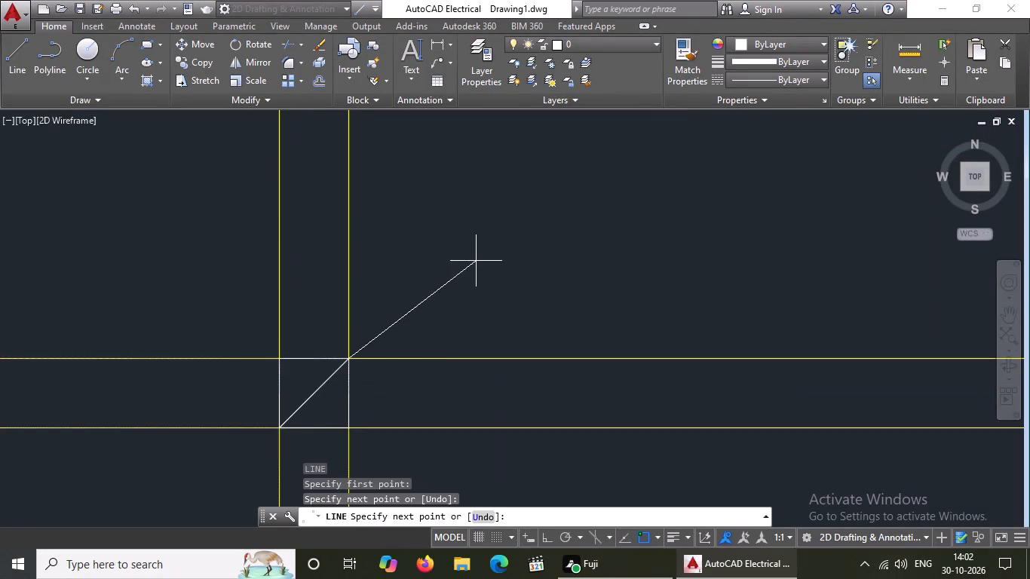
key(Return)
key(l)
key(Return)
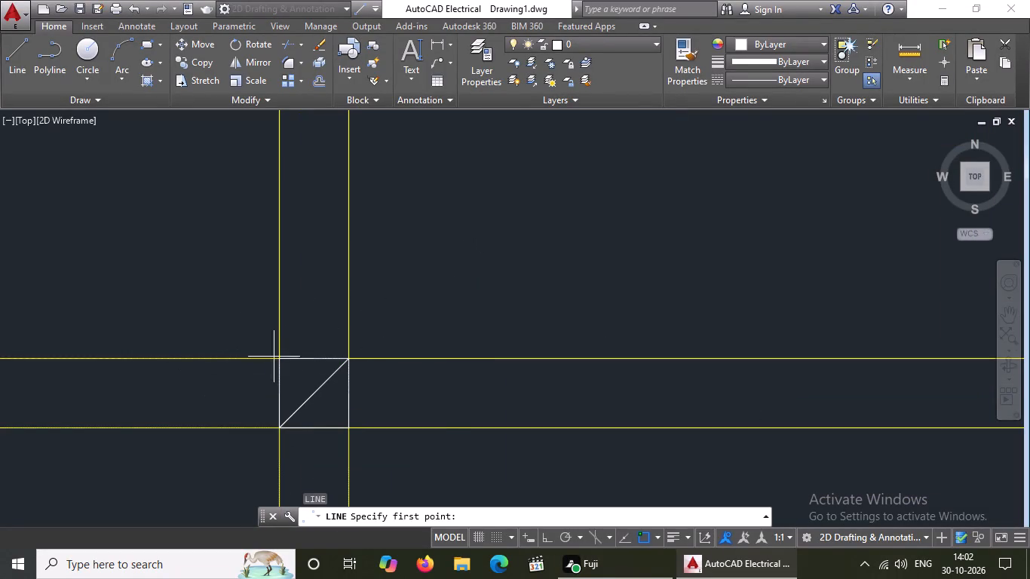
click(279, 358)
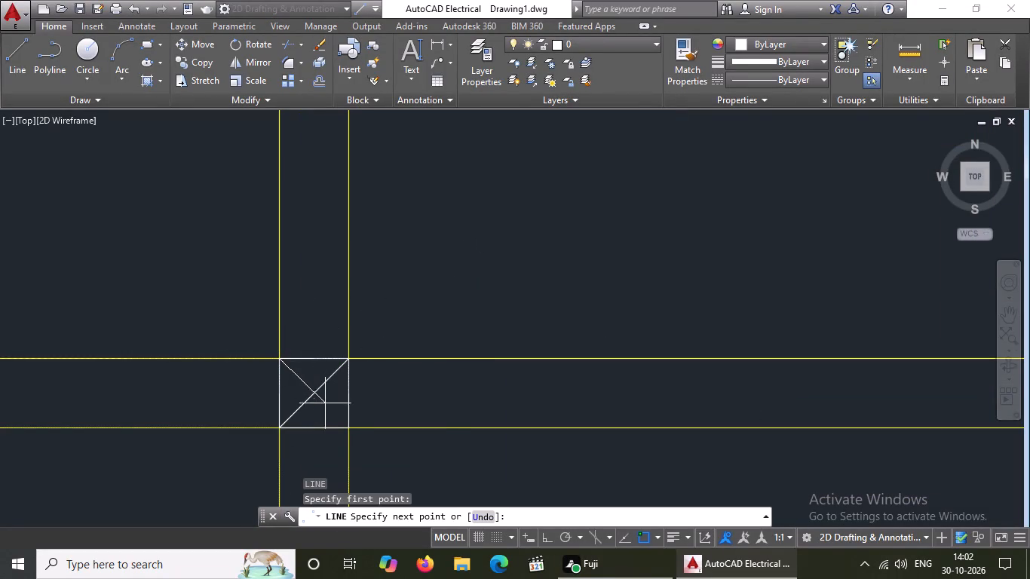
drag(348, 429, 363, 433)
scroll(458, 375, down, 3)
key(Return)
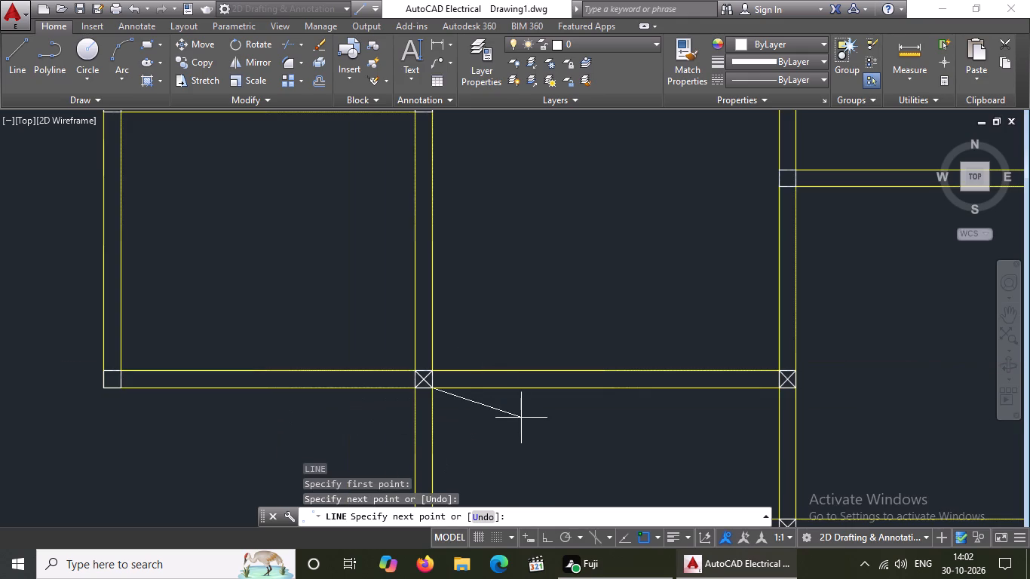
Draw two crossing diagonal lines in the column at the same beam's left end, the lower-left outer corner of the layout.
key(l)
key(Return)
scroll(317, 346, down, 3)
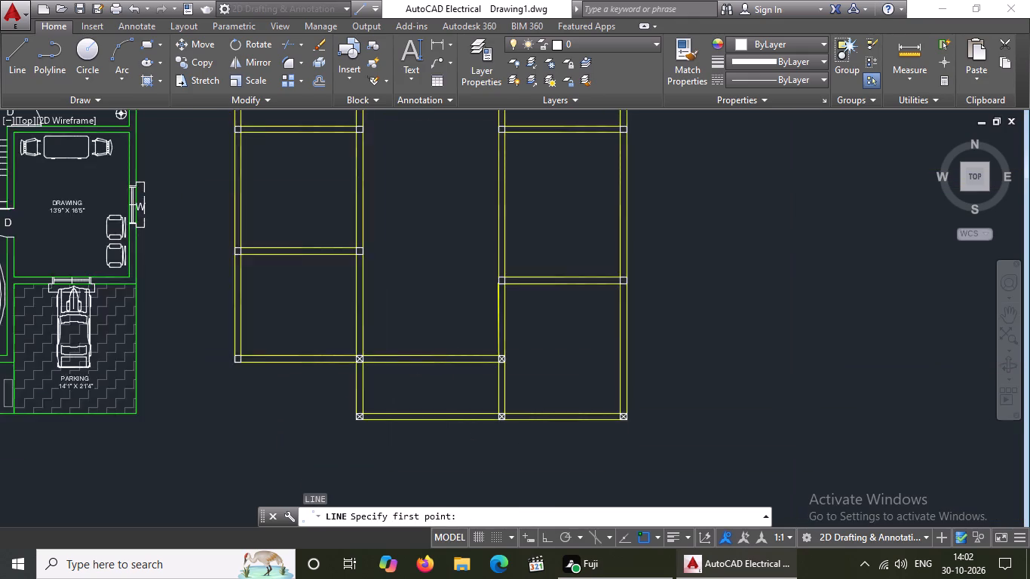
scroll(258, 357, up, 5)
click(222, 384)
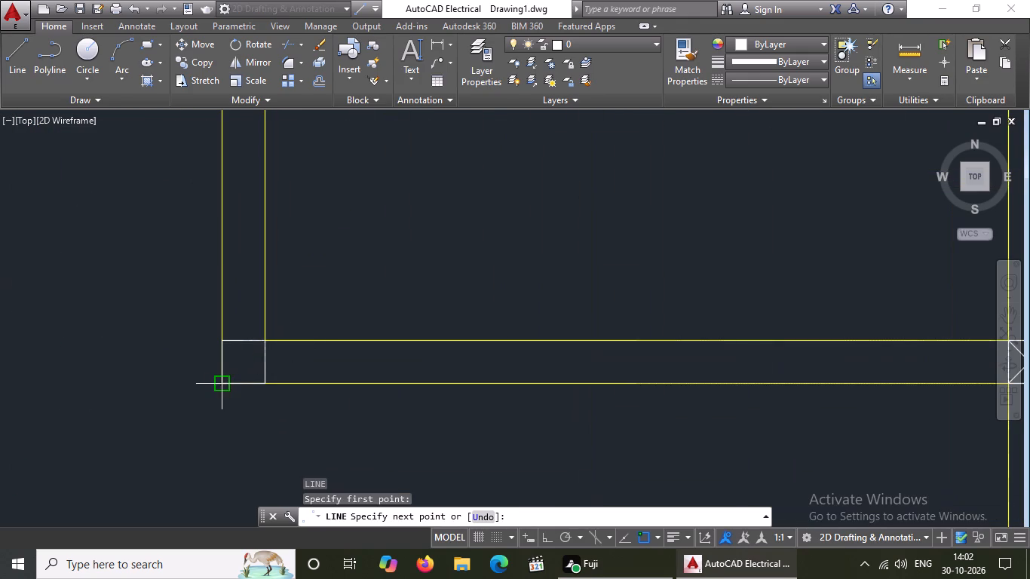
drag(271, 339, 291, 317)
key(Return)
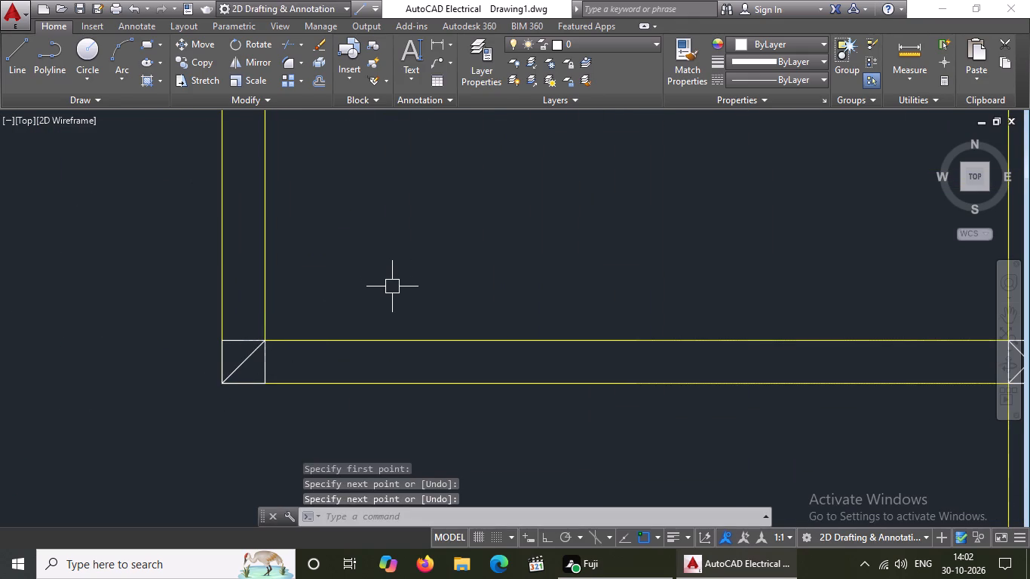
key(l)
key(Return)
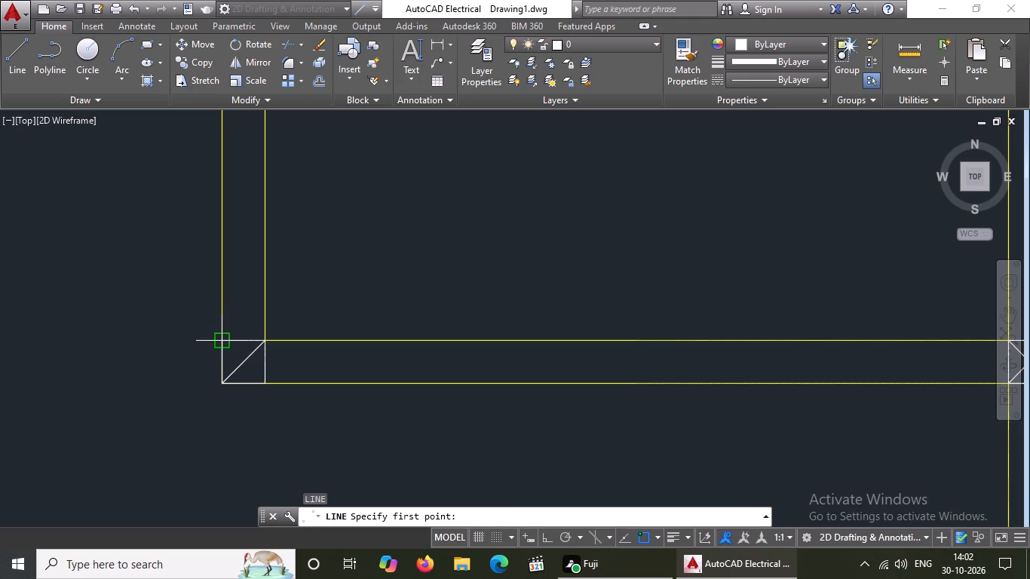
click(228, 348)
drag(265, 384, 275, 391)
key(Return)
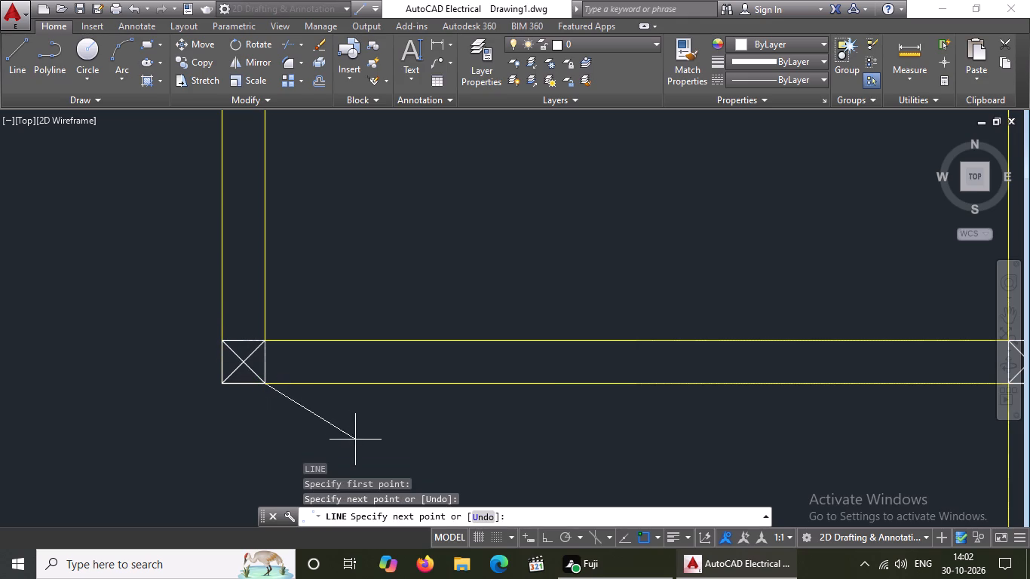
Draw two crossing diagonal lines in the column at the left end of the right bay's lower intermediate horizontal beam.
key(l)
key(Return)
scroll(376, 395, down, 4)
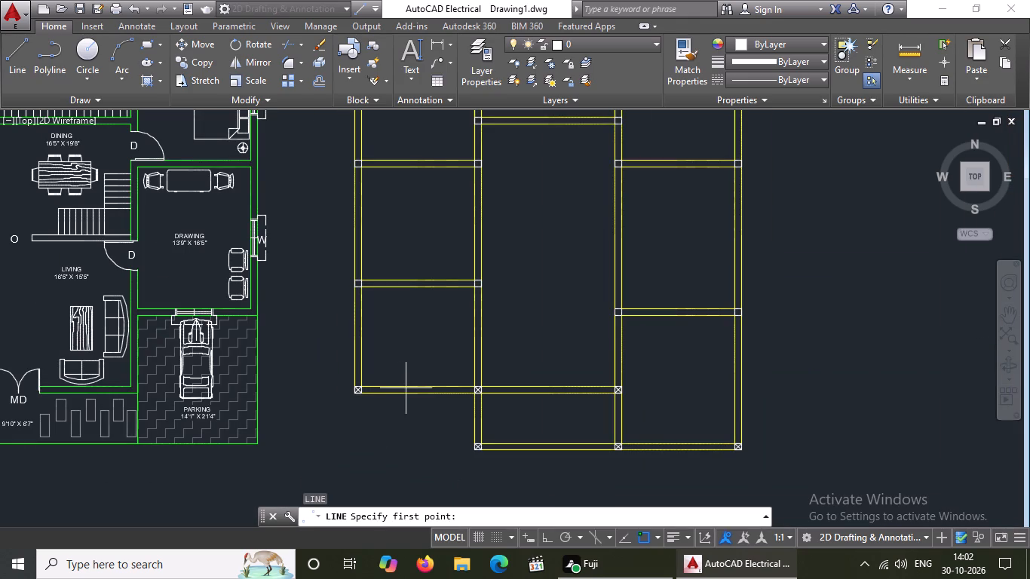
scroll(644, 305, up, 4)
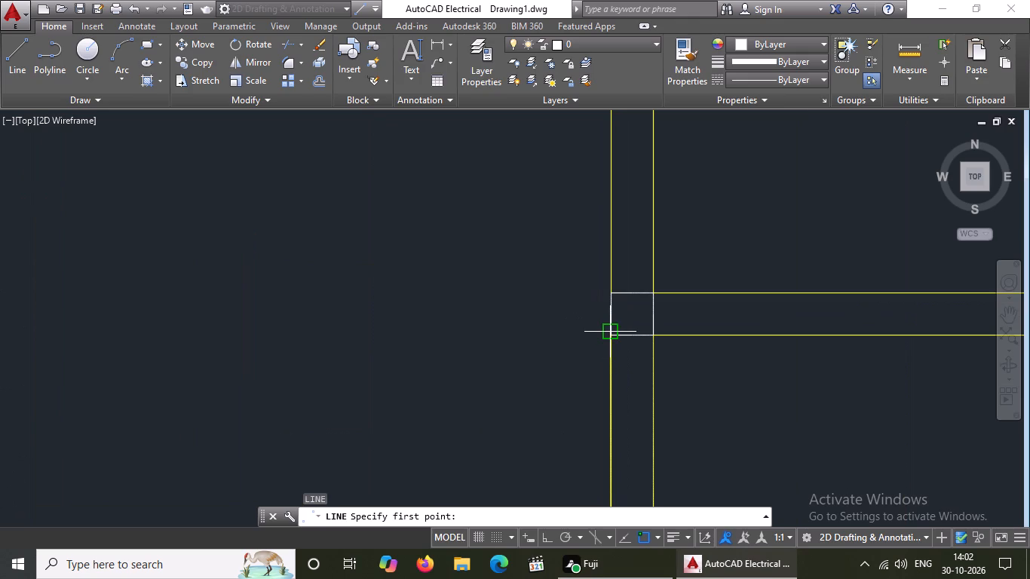
click(612, 331)
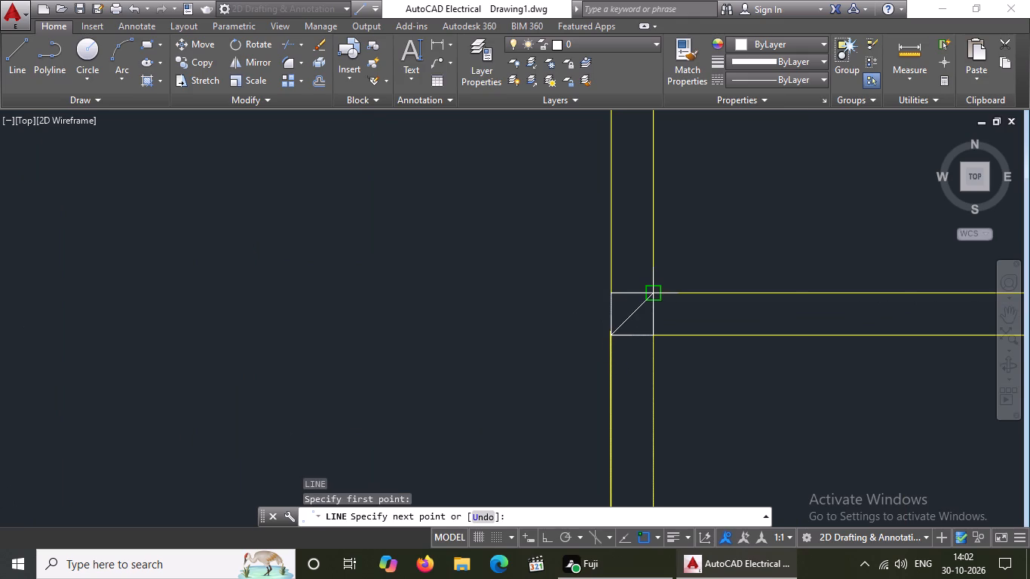
drag(656, 295, 677, 265)
key(Return)
key(l)
key(Return)
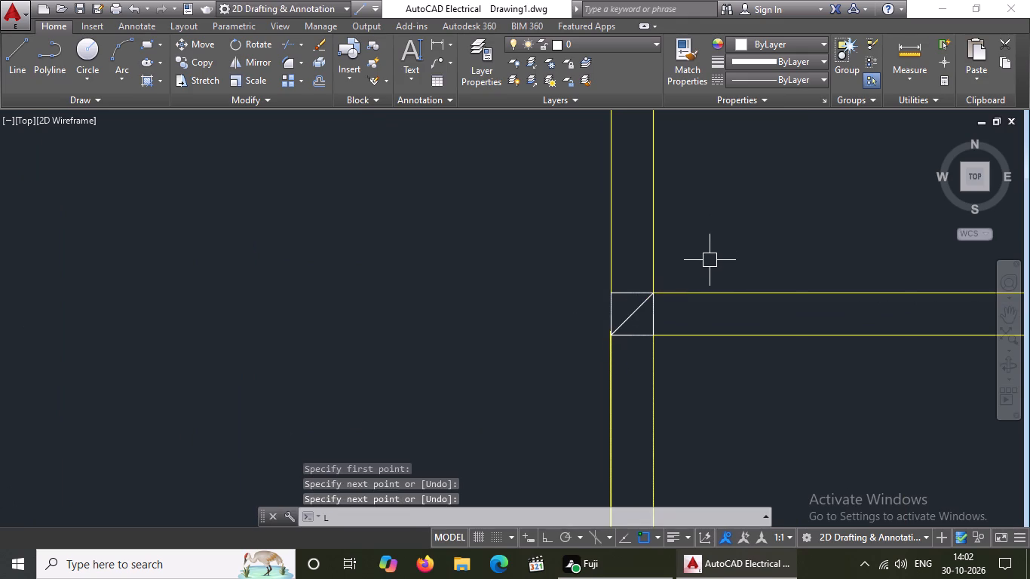
click(607, 294)
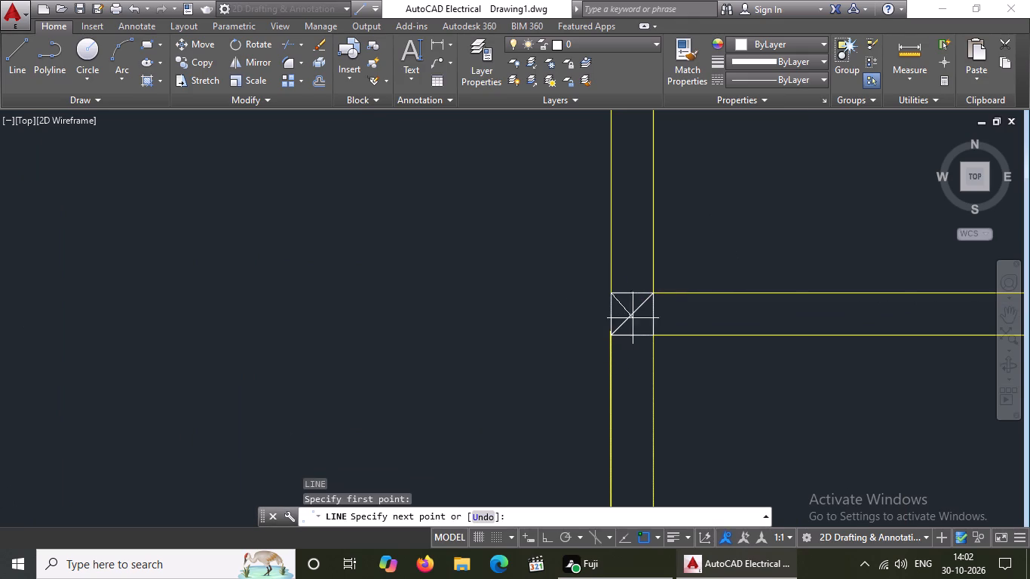
click(653, 336)
key(Return)
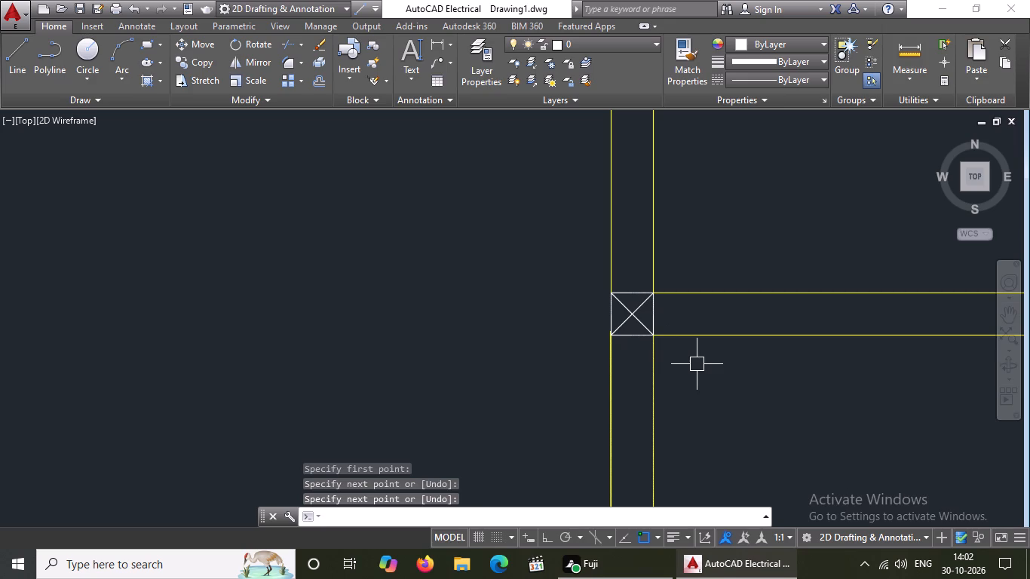
Draw two crossing diagonal lines in the column at the right end of the right bay's lower intermediate beam.
key(l)
key(Return)
scroll(648, 324, down, 4)
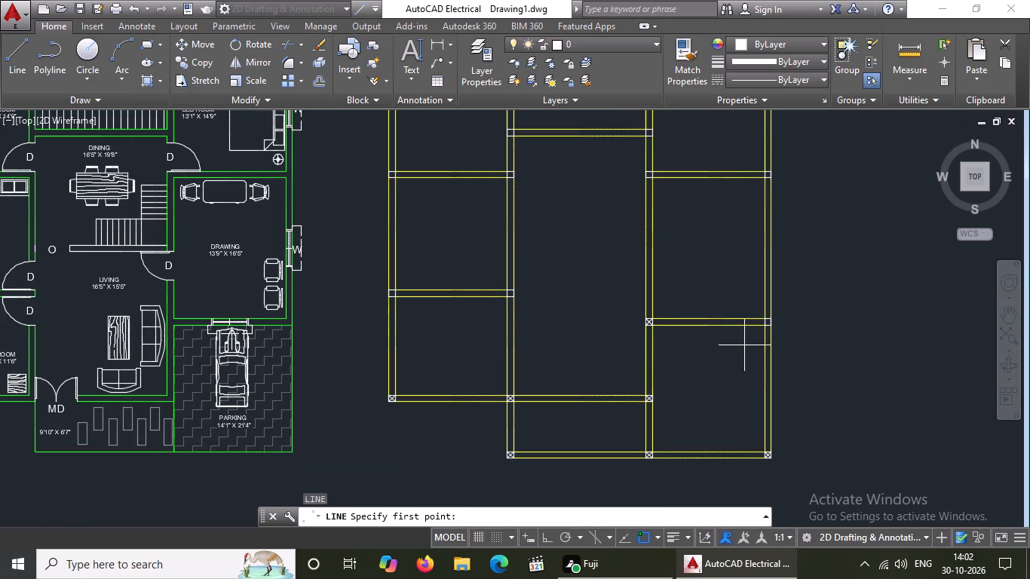
scroll(761, 330, up, 2)
click(767, 316)
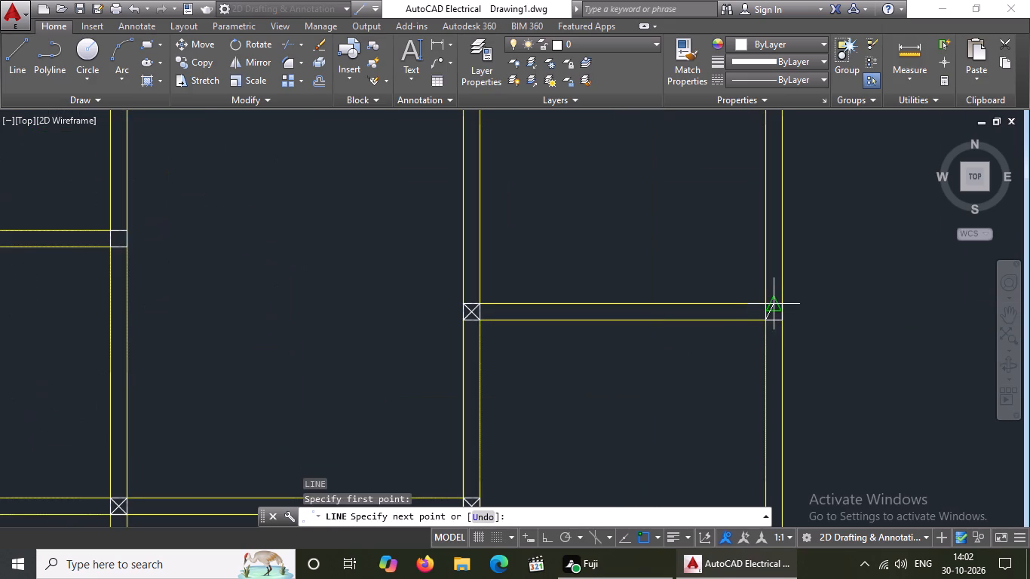
drag(785, 306, 792, 295)
key(Return)
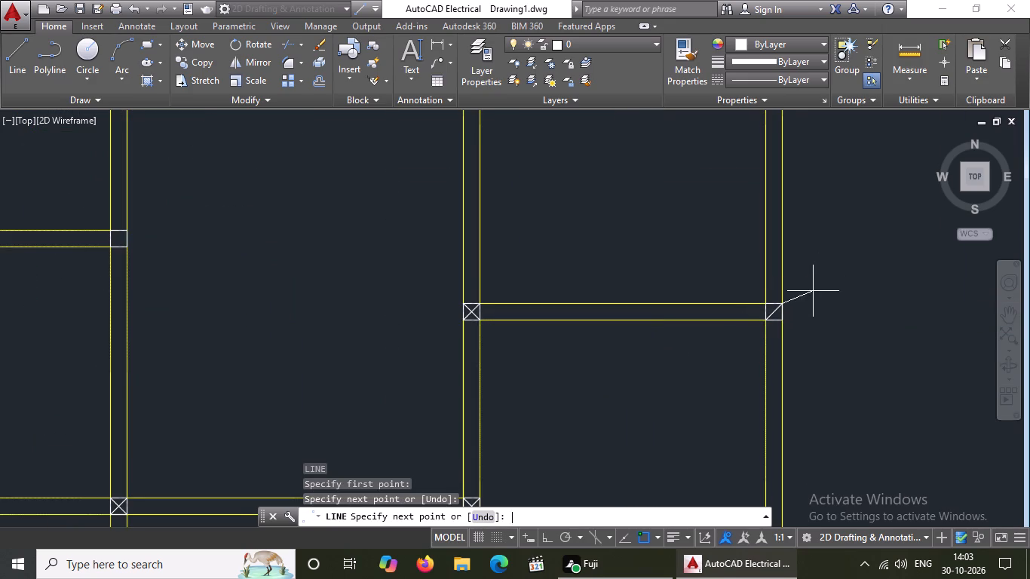
key(l)
key(Return)
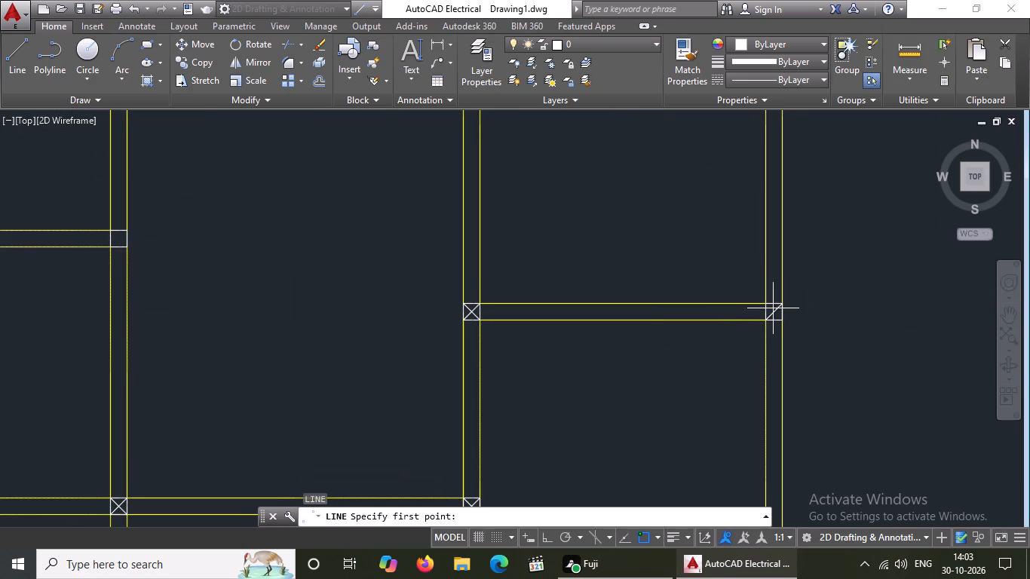
click(765, 301)
drag(780, 320, 792, 320)
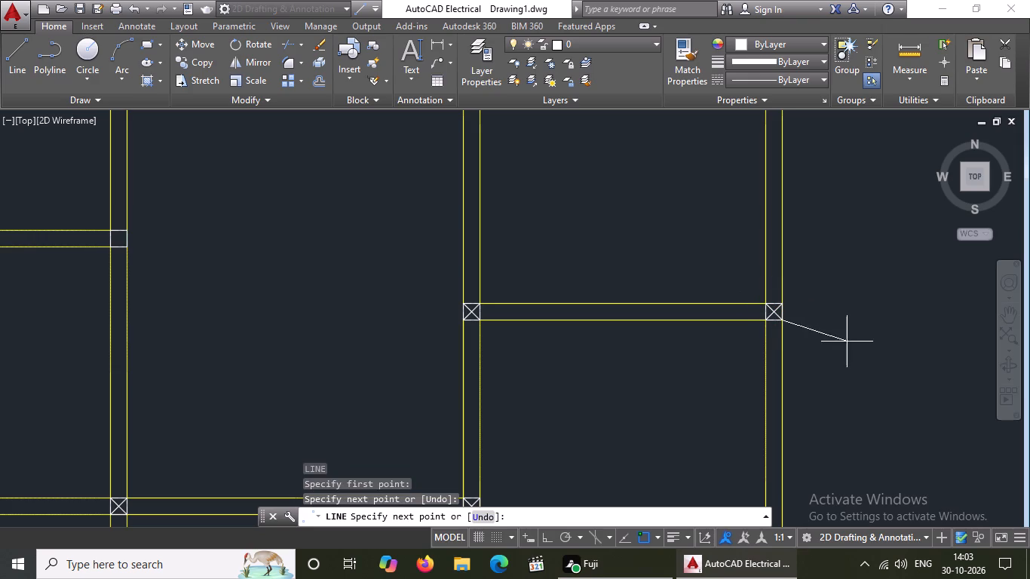
key(Return)
Draw two crossing diagonal lines in the column at the right end of the left bay's lower intermediate horizontal beam.
key(l)
key(Return)
scroll(725, 301, down, 4)
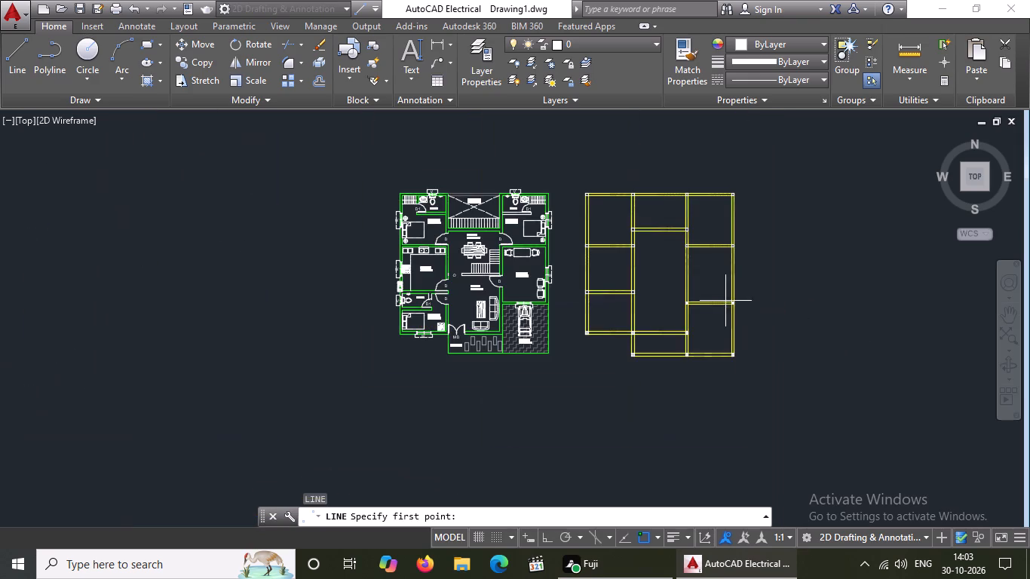
scroll(641, 297, up, 6)
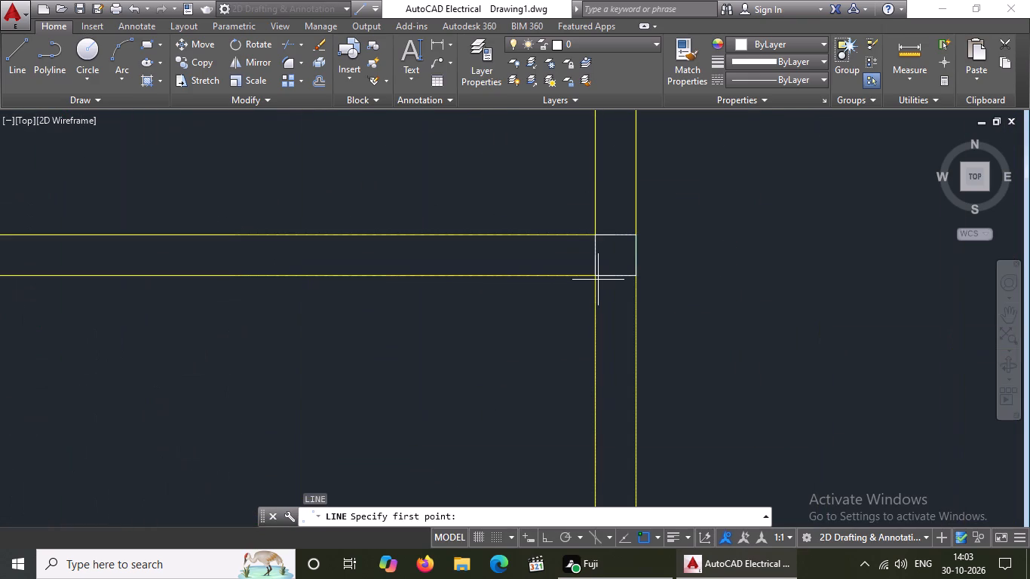
click(594, 275)
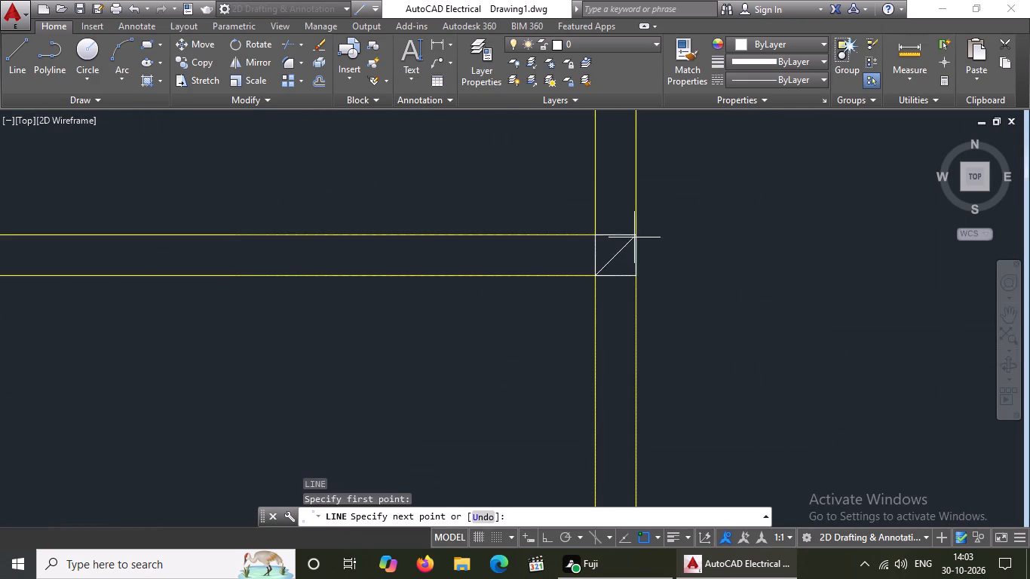
click(636, 236)
key(Return)
key(l)
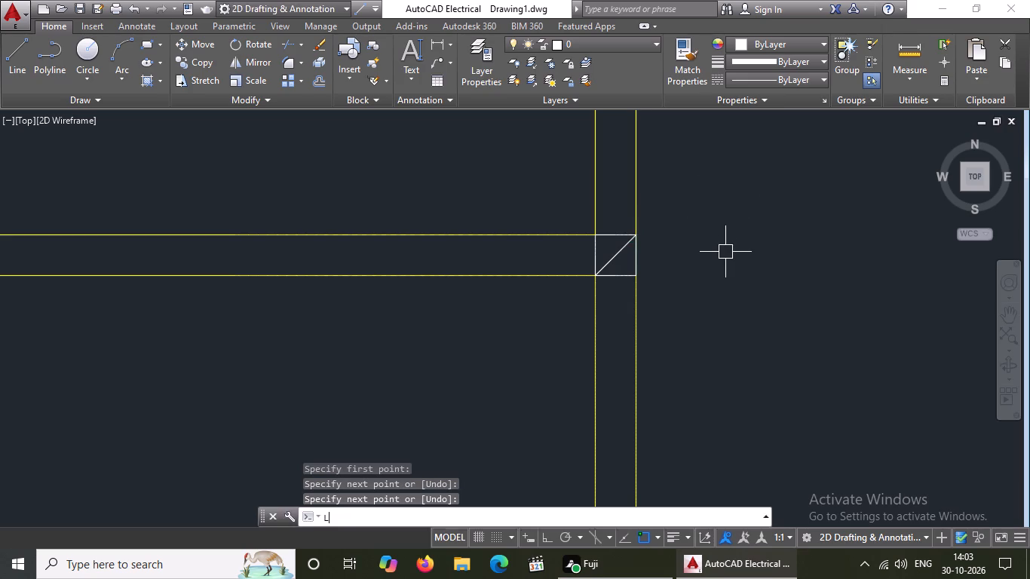
key(Return)
drag(599, 233, 606, 242)
click(630, 276)
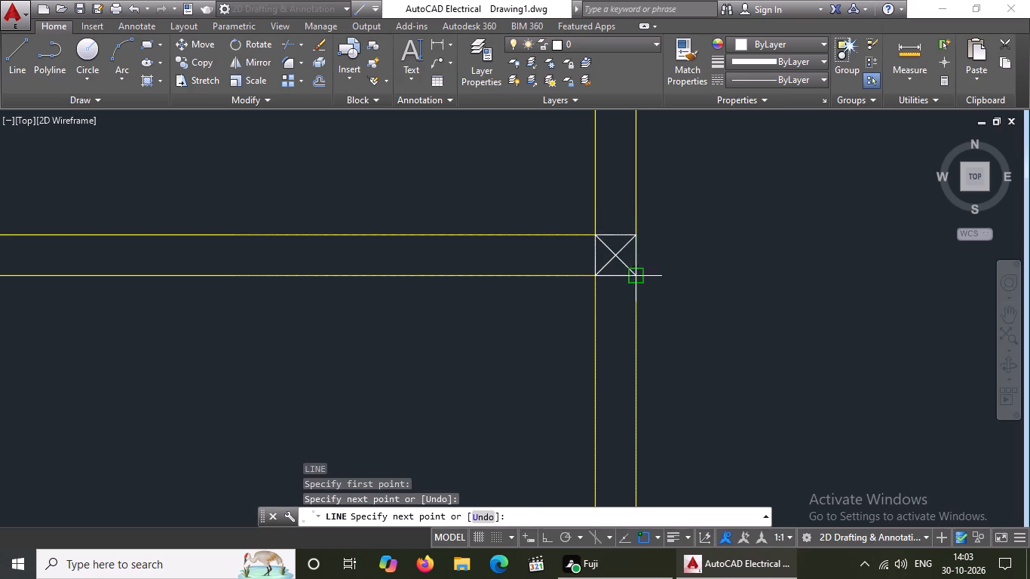
key(Return)
Draw two crossing diagonal lines in the column at the left end of the left bay's lower intermediate beam.
key(l)
key(Return)
scroll(639, 267, down, 3)
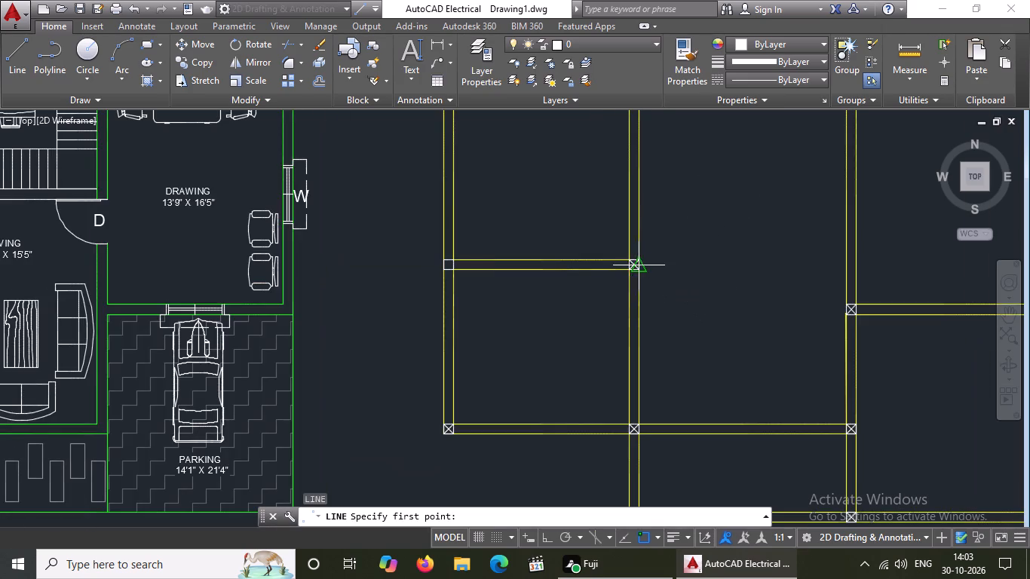
scroll(472, 269, up, 3)
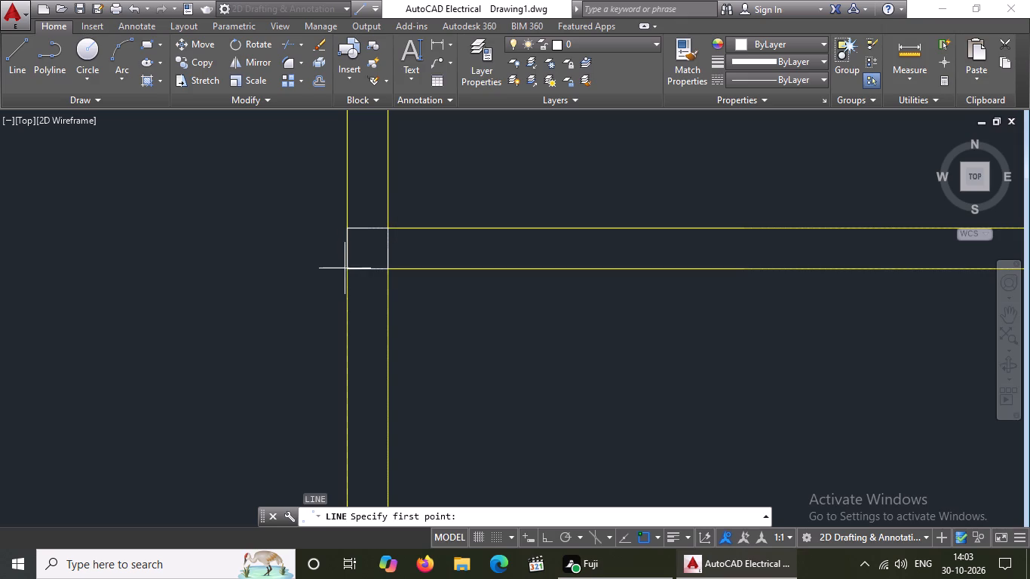
drag(351, 265, 361, 254)
drag(388, 226, 438, 195)
key(Return)
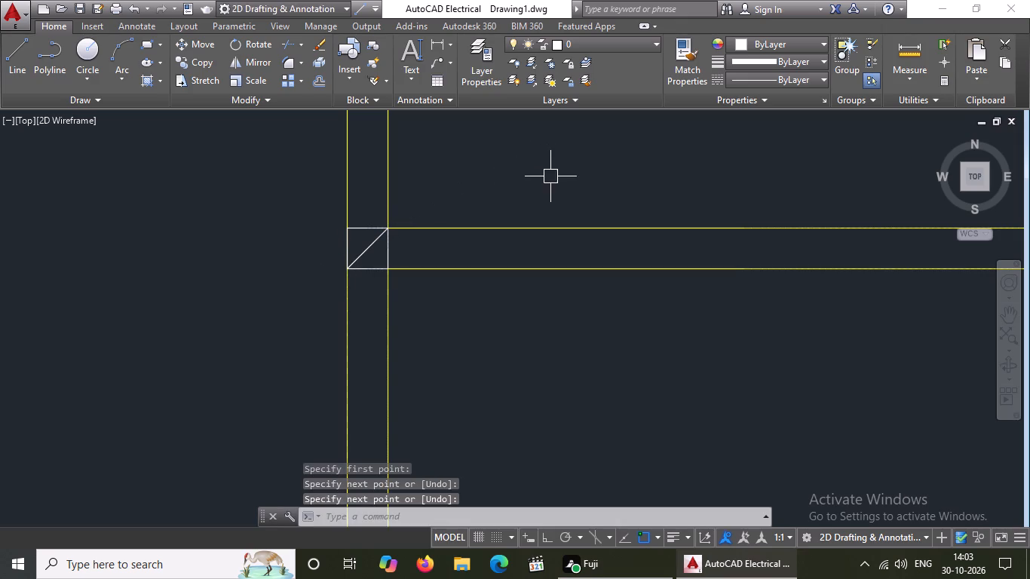
key(l)
key(Return)
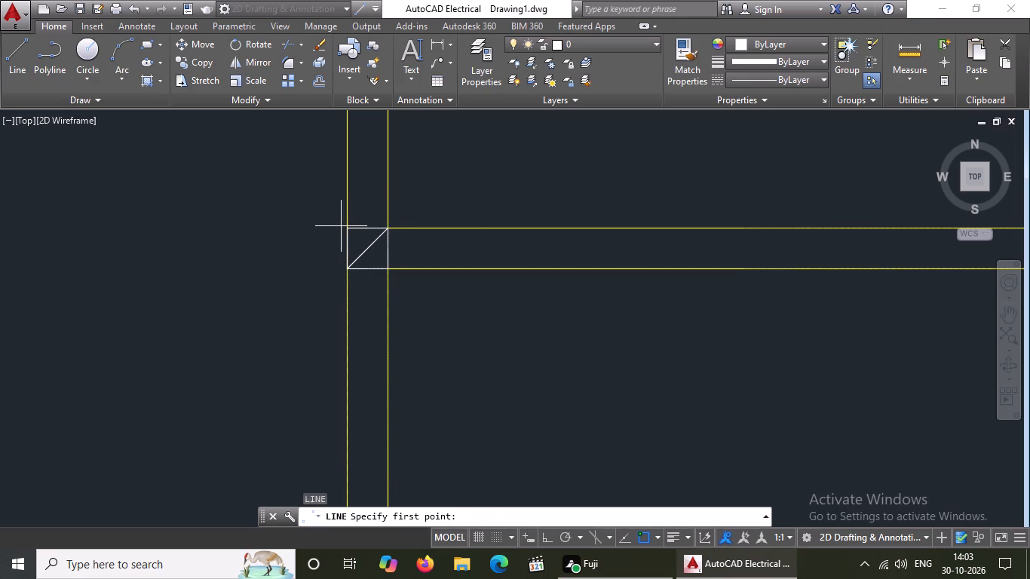
click(346, 231)
drag(390, 271, 397, 280)
key(Return)
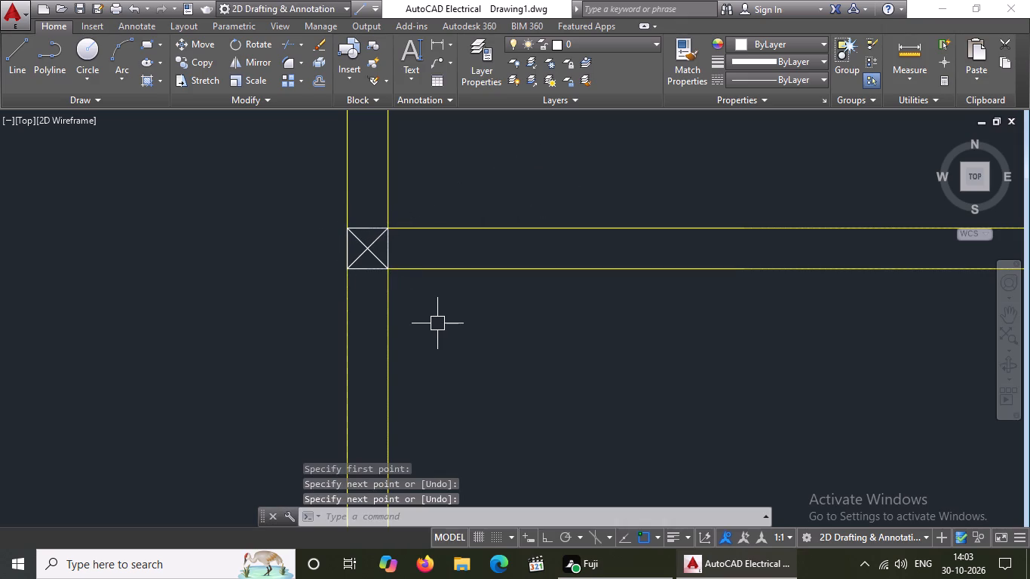
Draw two crossing diagonal lines in the column at the left end of the left bay's upper intermediate horizontal beam.
key(l)
key(Return)
scroll(439, 305, down, 5)
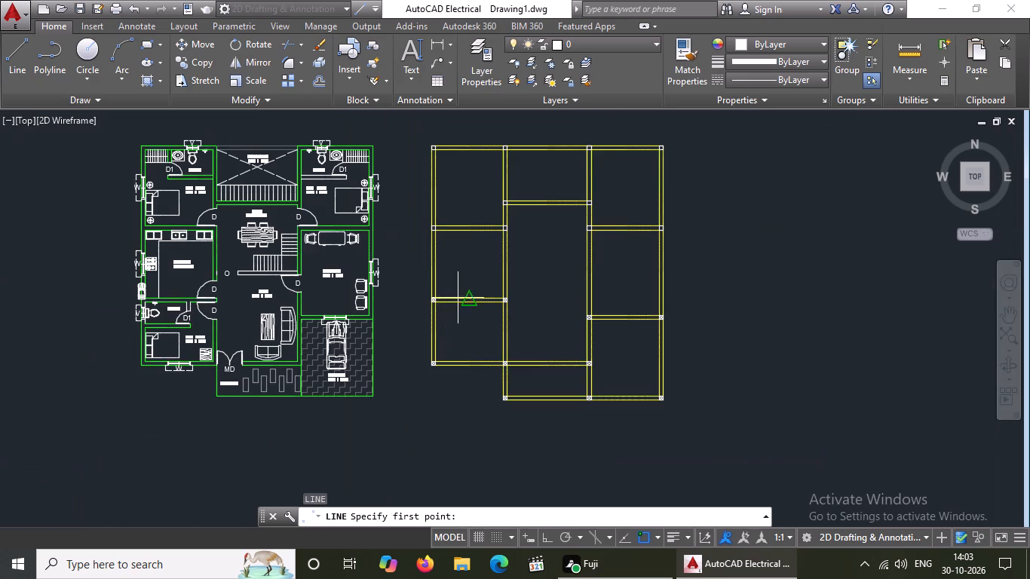
middle_drag(450, 278, 452, 319)
scroll(501, 326, up, 1)
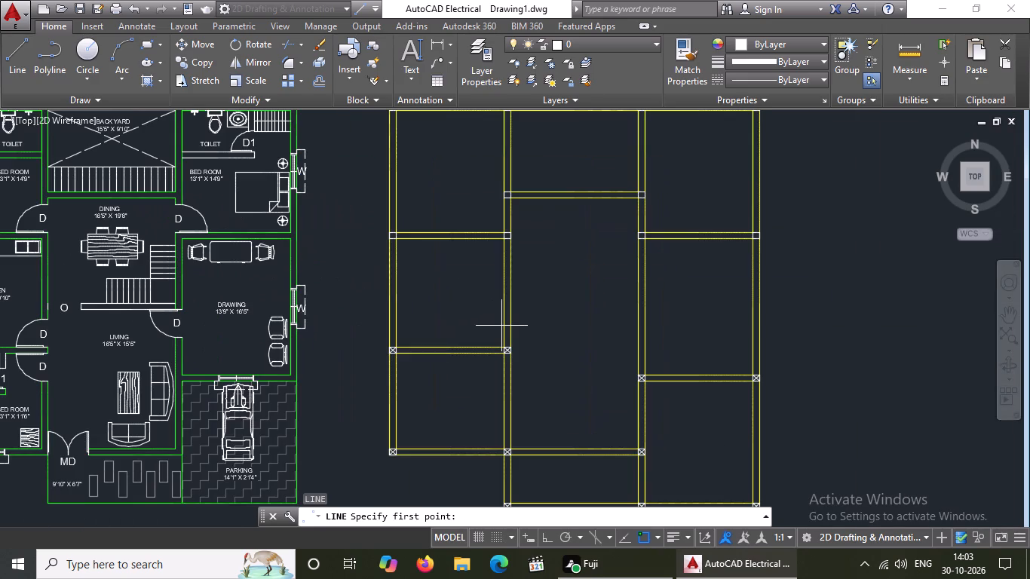
scroll(398, 239, up, 2)
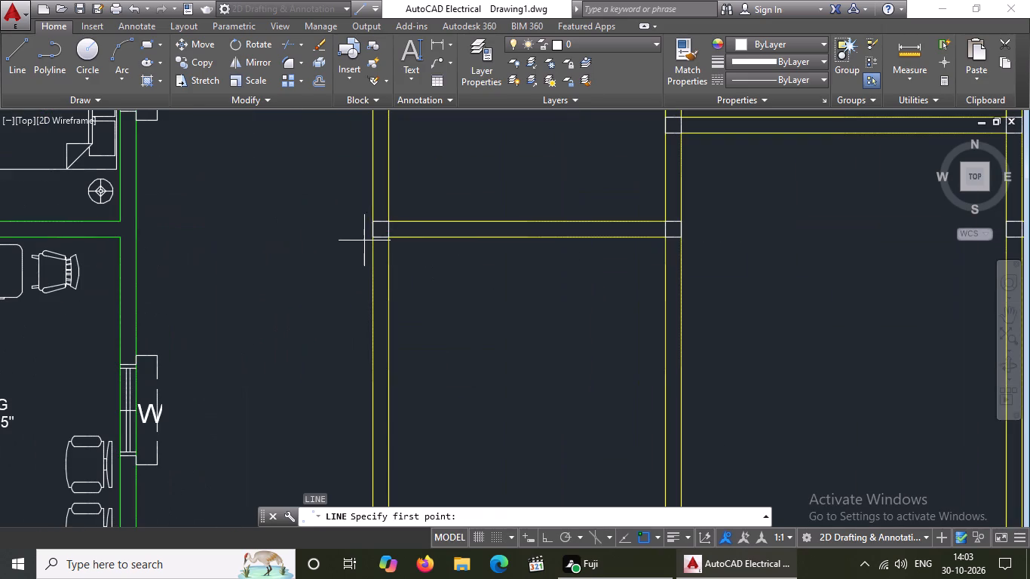
drag(375, 238, 385, 232)
drag(384, 227, 440, 182)
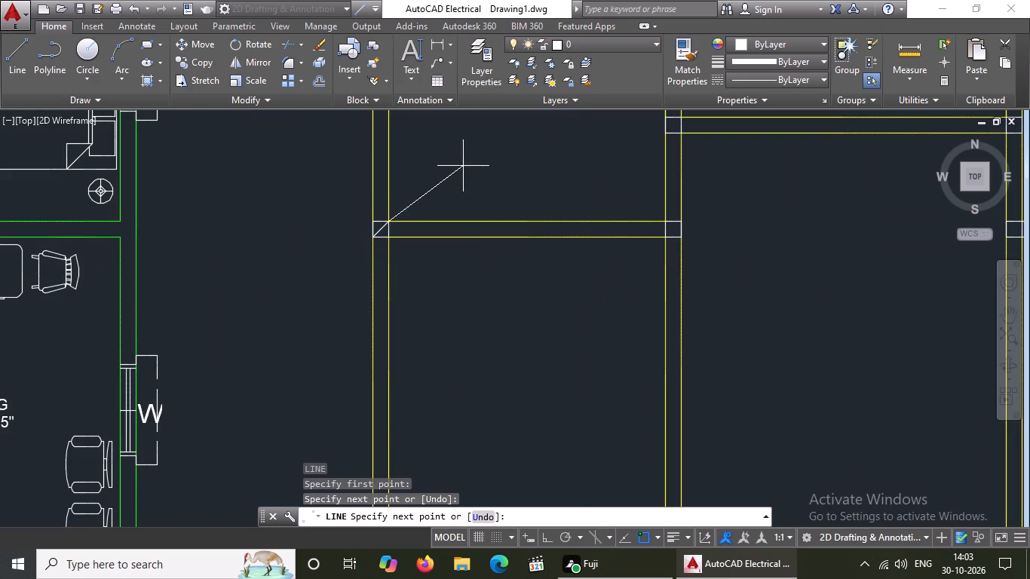
key(Return)
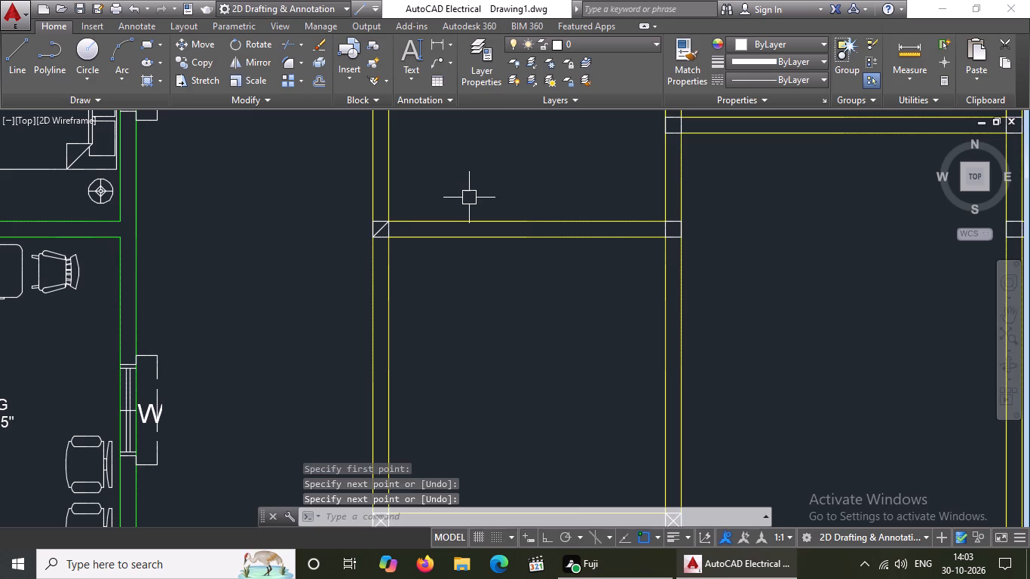
key(l)
key(Return)
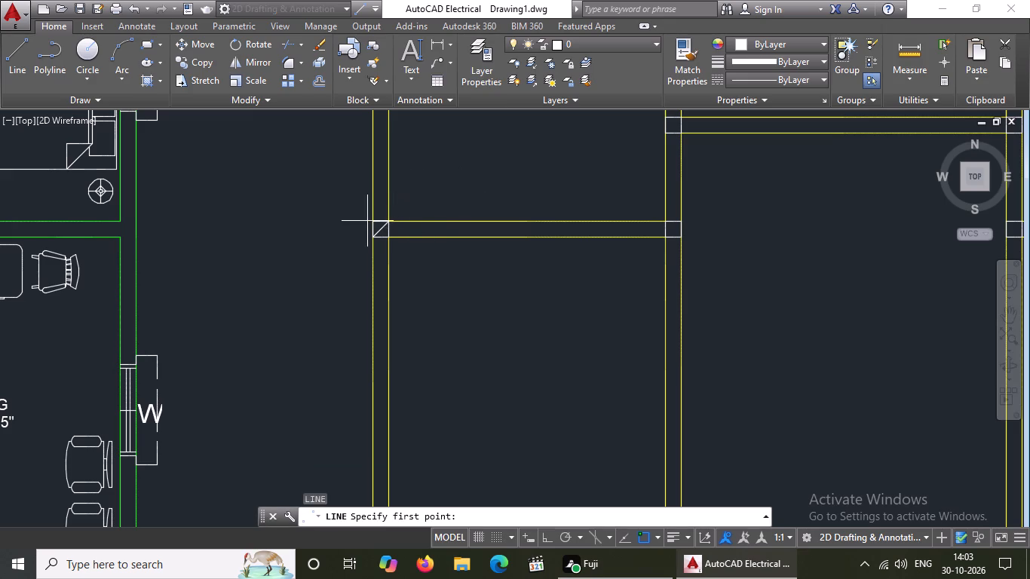
click(374, 224)
click(385, 240)
key(Return)
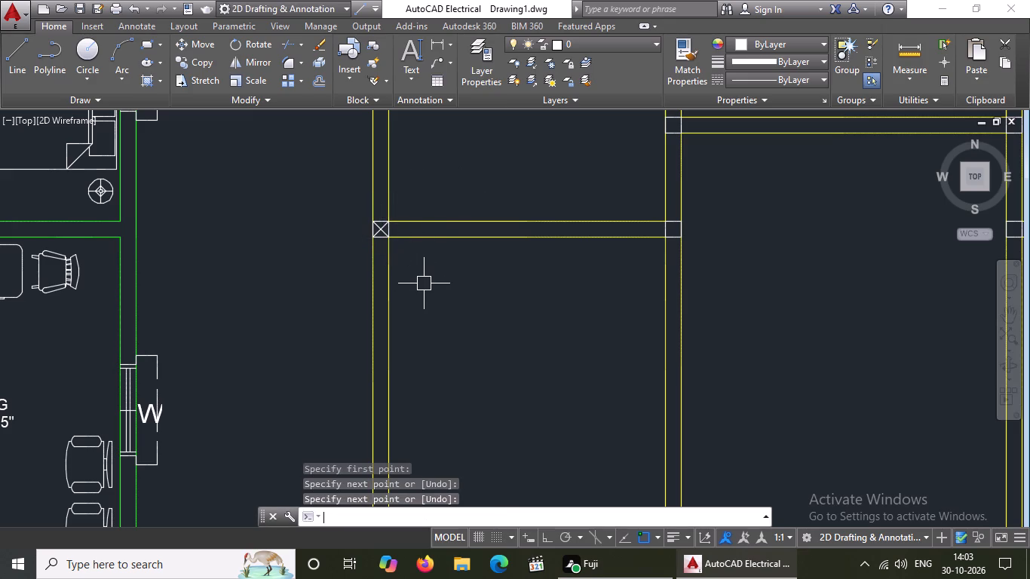
Draw two crossing diagonal lines in the column at the right end of the left bay's upper intermediate beam.
key(l)
key(Return)
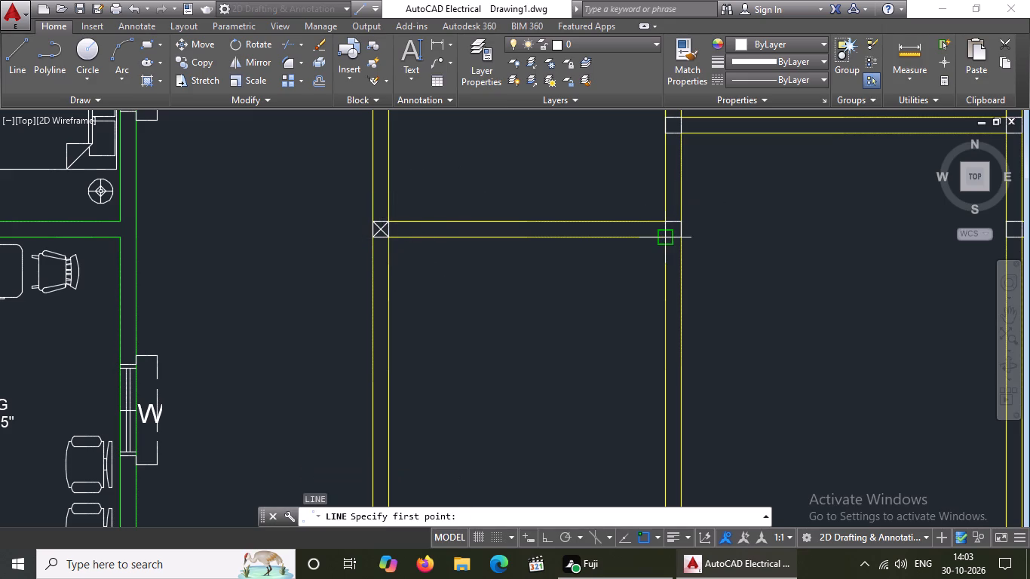
drag(661, 244, 691, 234)
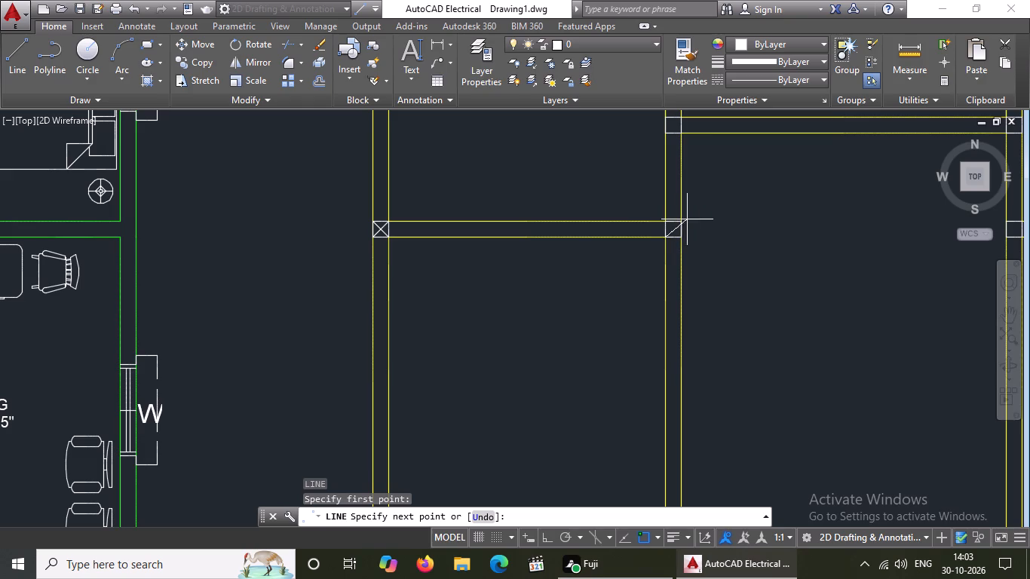
drag(679, 222, 701, 201)
key(Return)
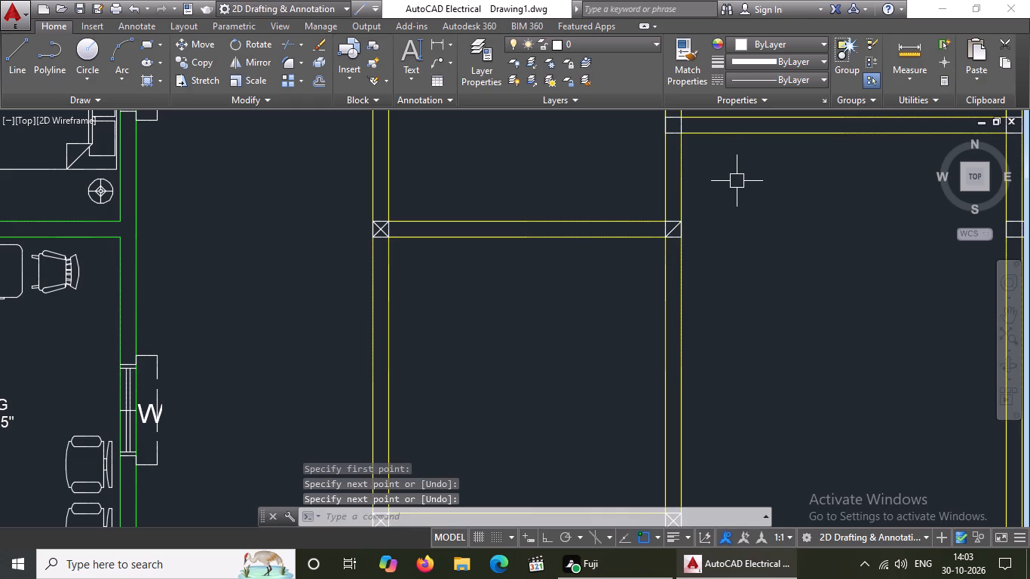
key(l)
key(Return)
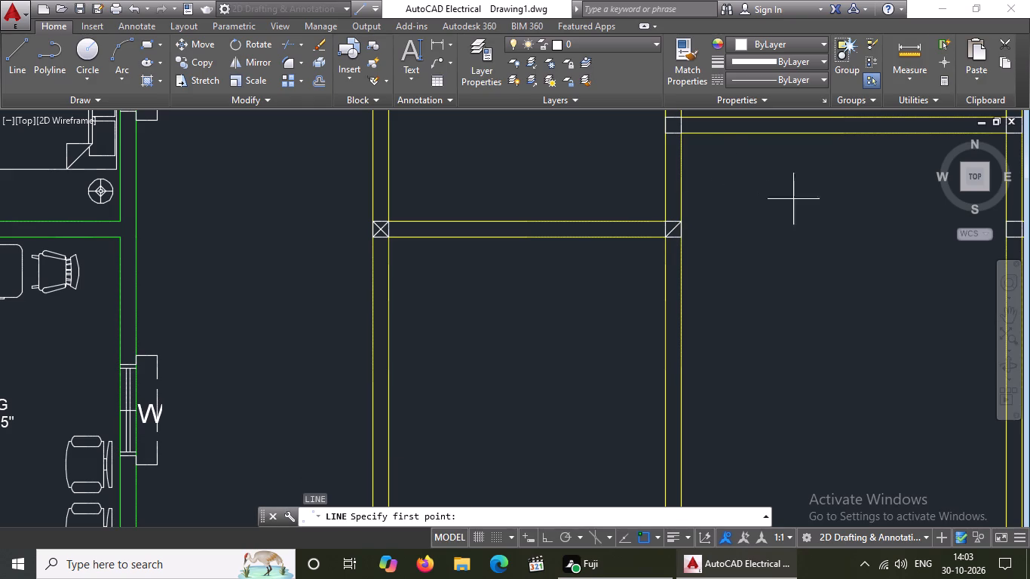
click(667, 221)
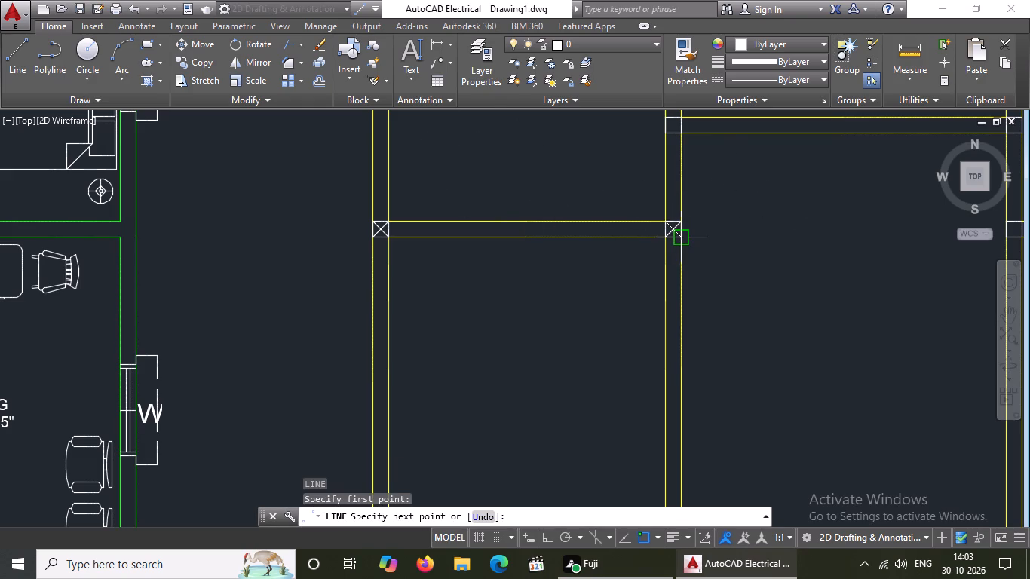
drag(677, 237, 691, 245)
key(Return)
Draw two crossing diagonal lines in the column at the left end of the right bay's upper intermediate horizontal beam.
key(l)
key(Return)
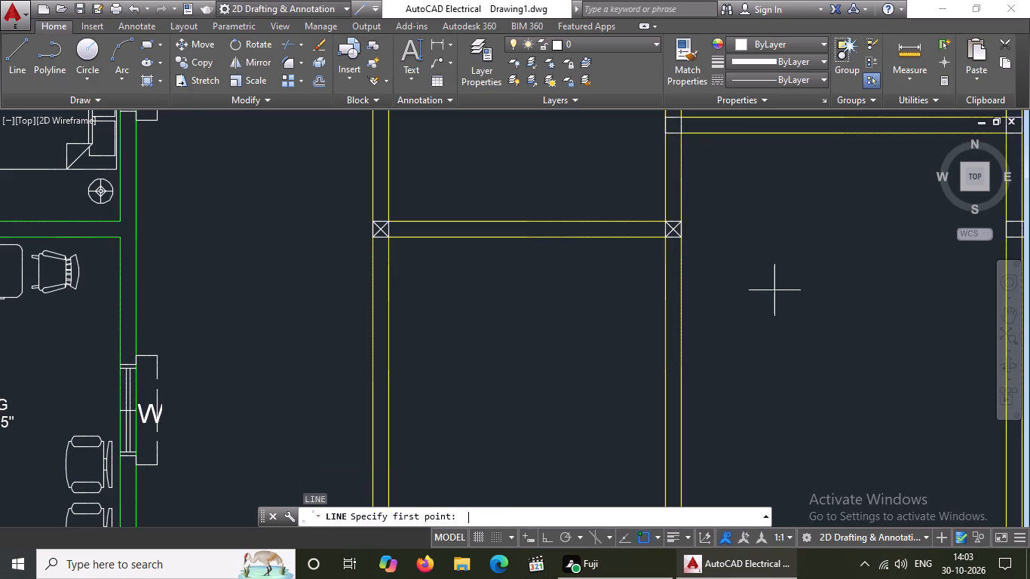
scroll(773, 311, down, 2)
middle_drag(756, 309, 688, 322)
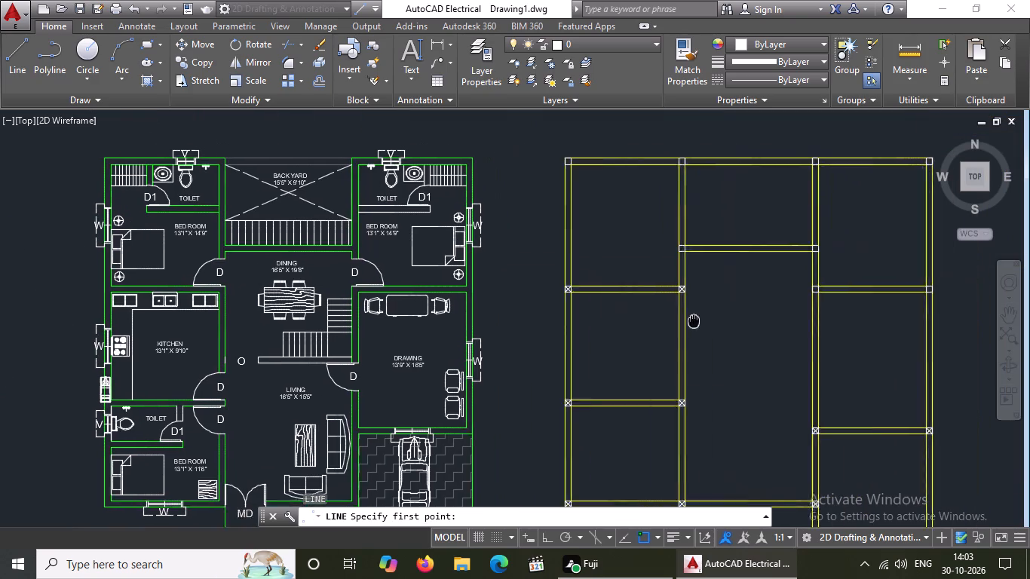
middle_drag(688, 322, 643, 336)
scroll(816, 323, up, 2)
click(648, 289)
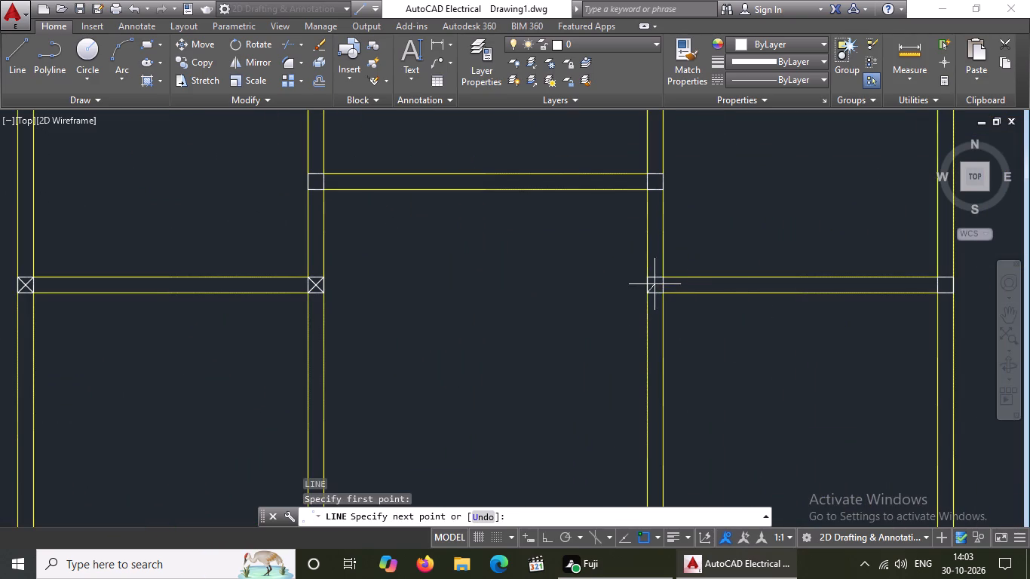
drag(662, 276, 691, 255)
key(Return)
key(l)
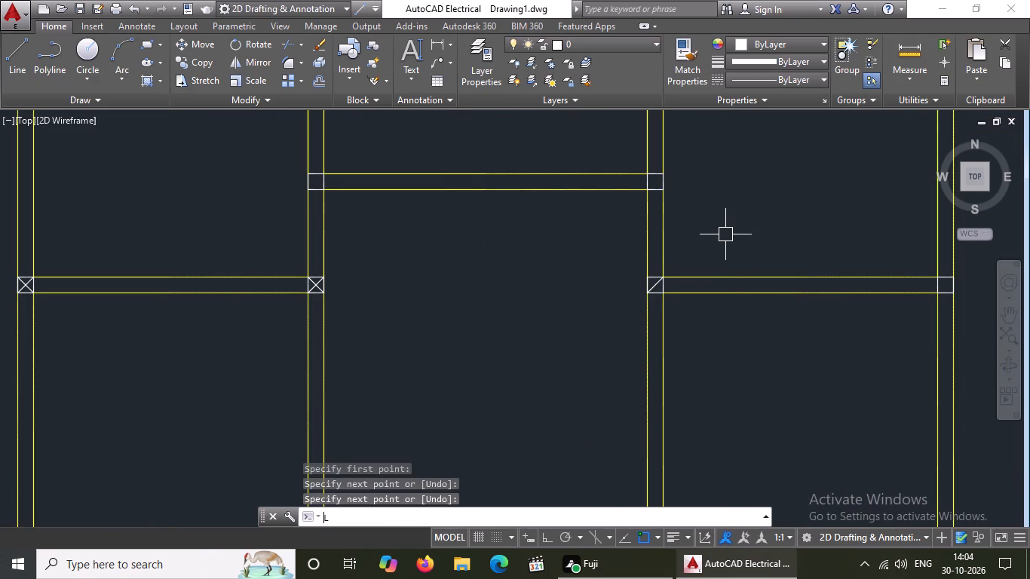
key(Return)
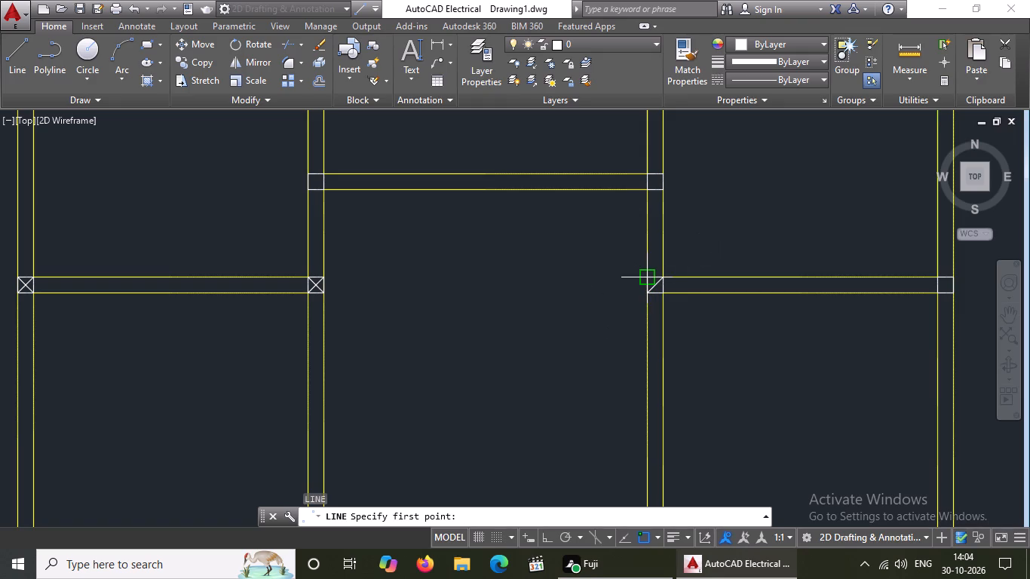
click(649, 278)
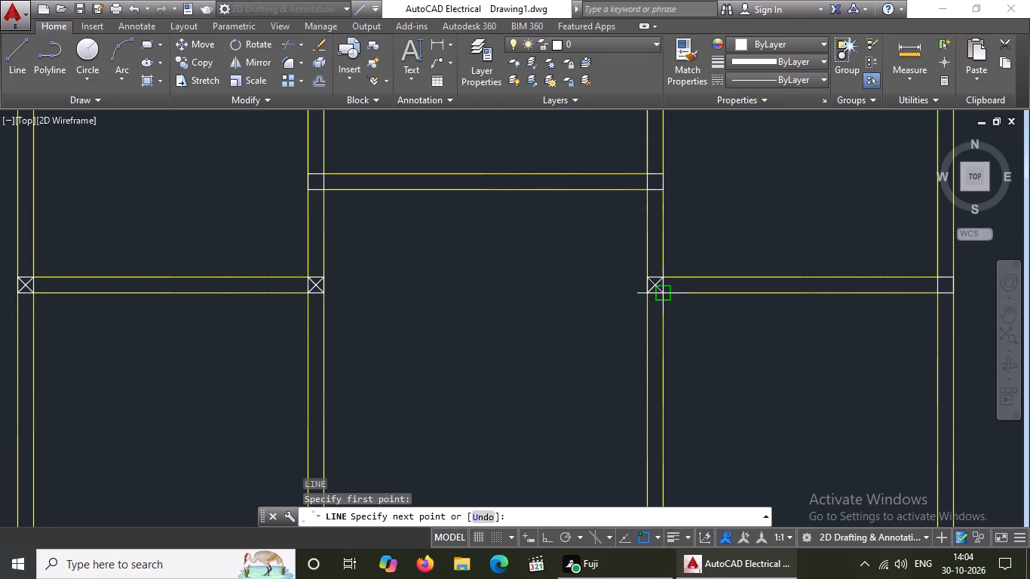
drag(664, 293, 672, 311)
key(Return)
Draw two crossing diagonal lines in the column at the right end of the right bay's upper intermediate beam.
key(l)
key(Return)
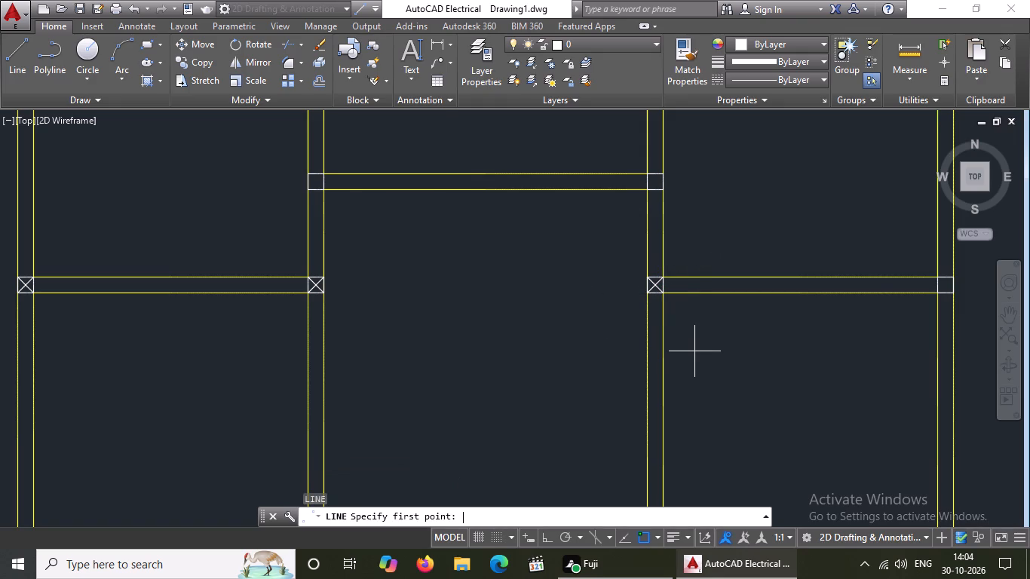
click(941, 292)
click(954, 279)
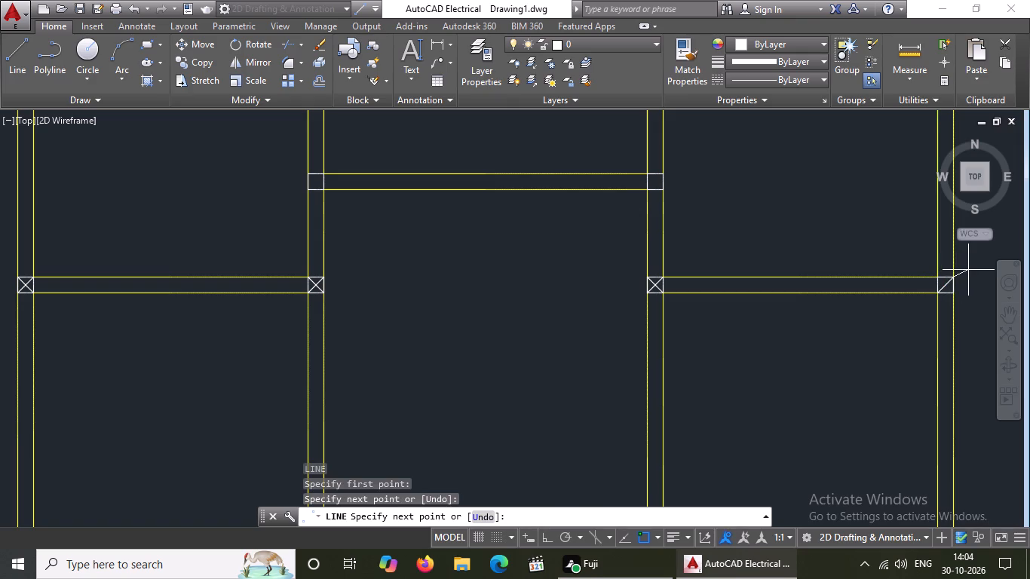
key(Return)
key(l)
key(Return)
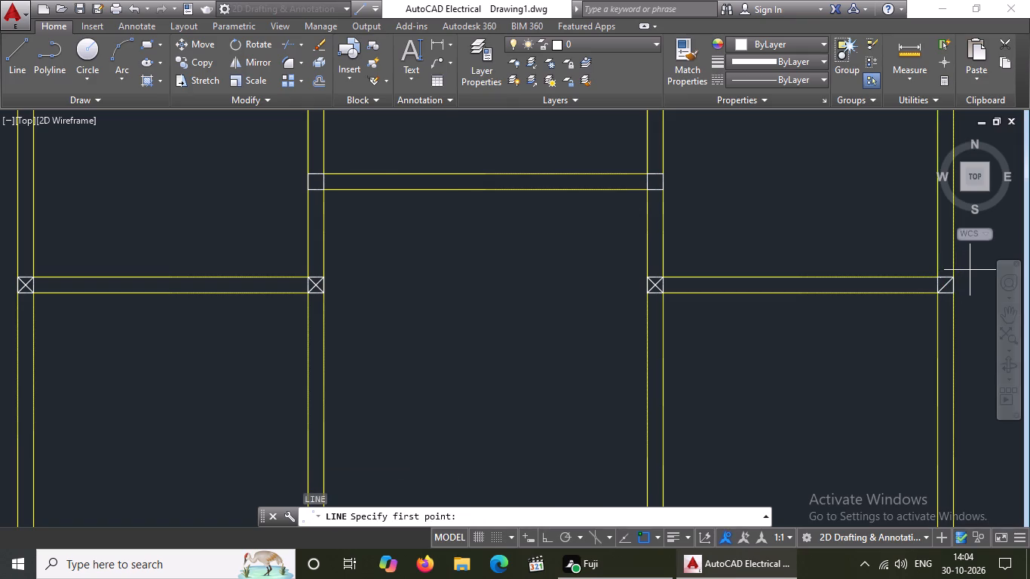
click(946, 290)
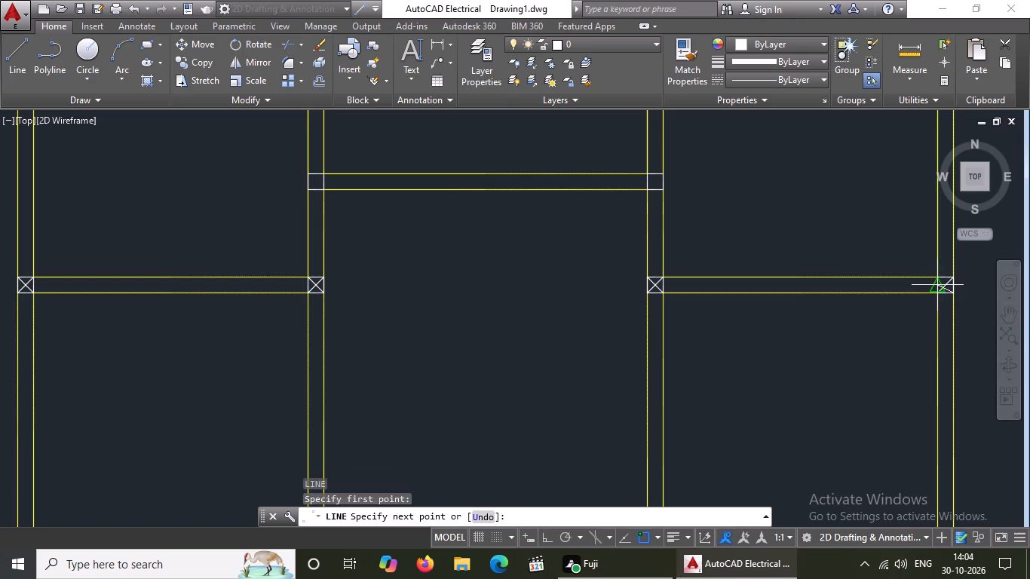
click(936, 274)
key(Return)
Draw two crossing diagonal lines in the column at the left end of the middle bay's upper horizontal beam.
key(l)
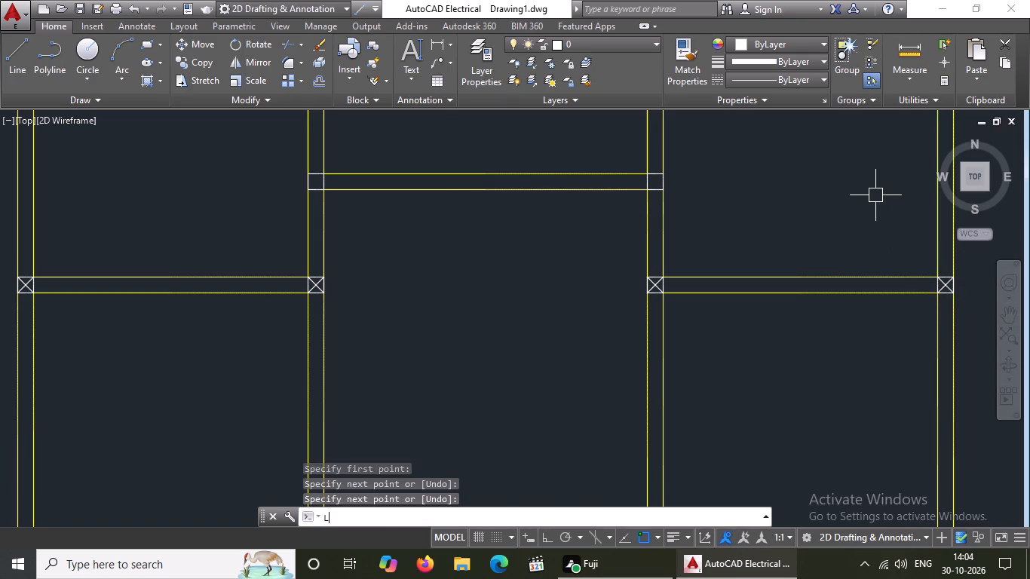
key(Return)
scroll(667, 234, down, 1)
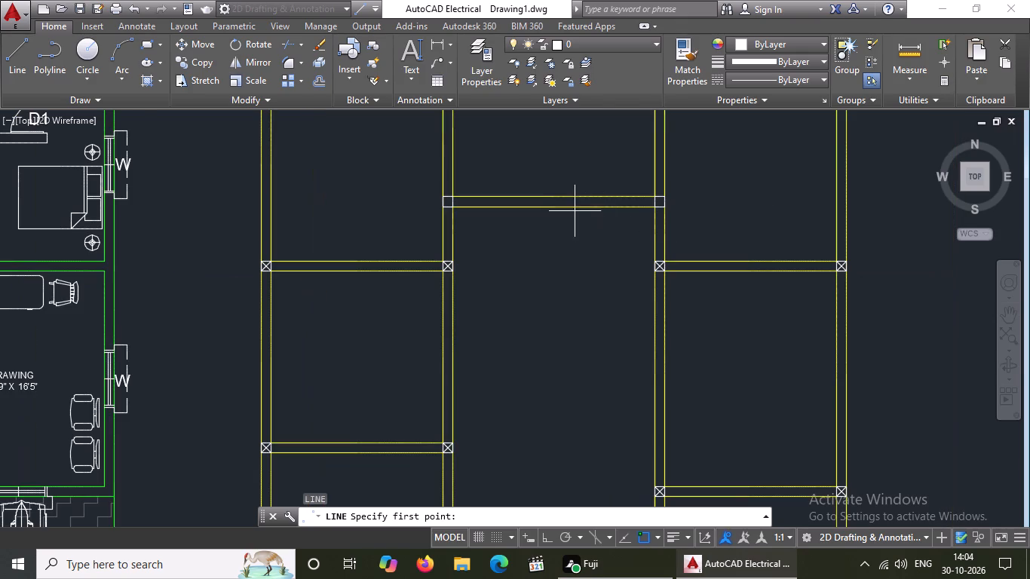
scroll(455, 179, up, 1)
click(433, 220)
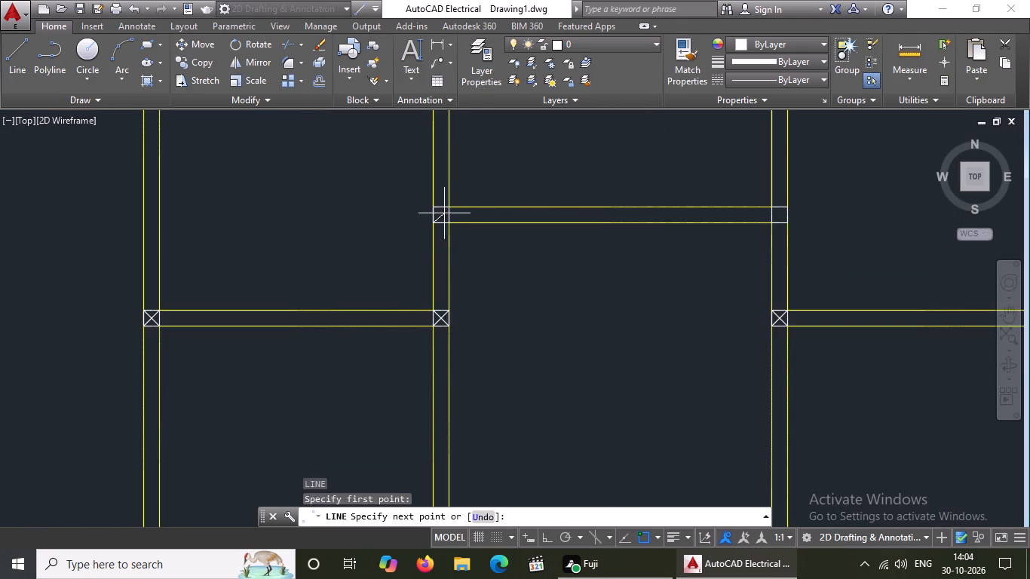
drag(448, 210, 470, 186)
key(Return)
key(l)
key(Return)
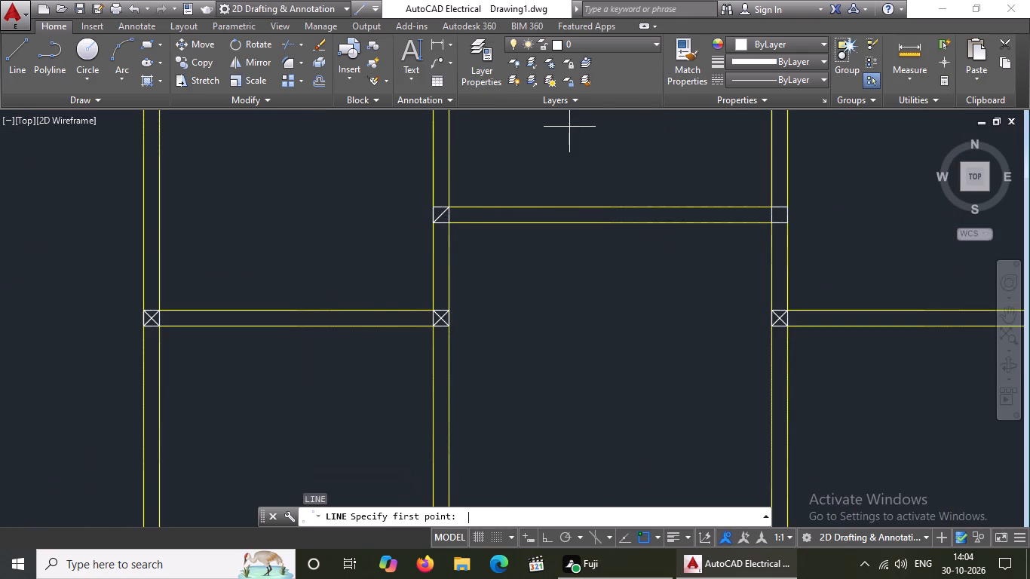
click(438, 210)
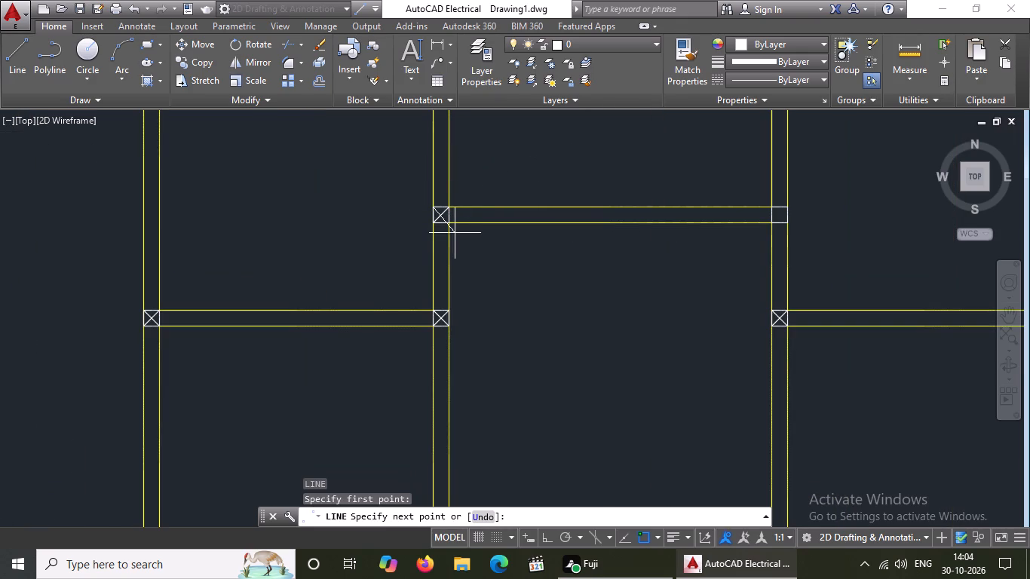
drag(449, 222, 506, 305)
key(Return)
Draw two crossing diagonal lines in the column at the right end of the middle bay's upper horizontal beam.
key(l)
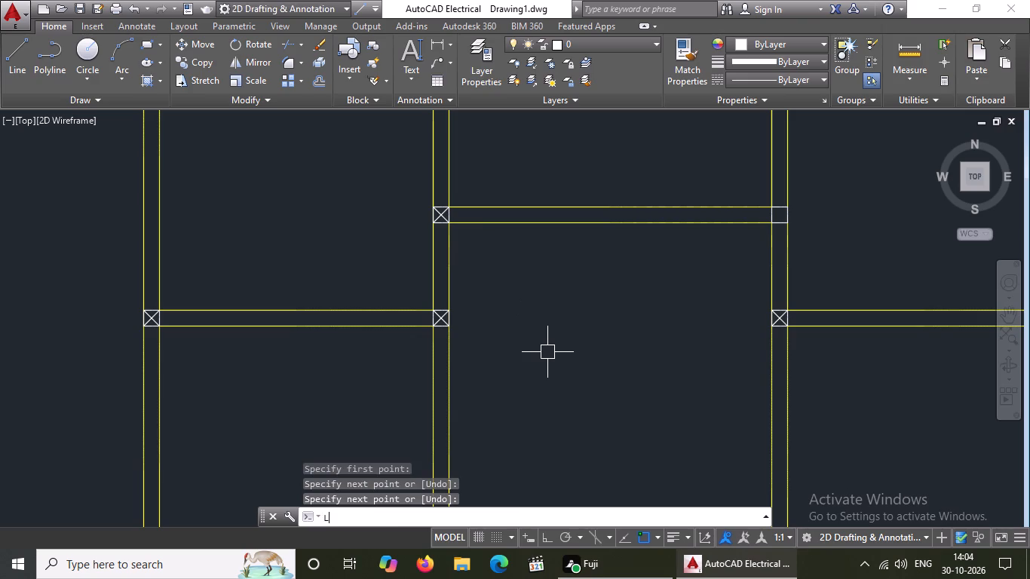
key(Return)
click(770, 223)
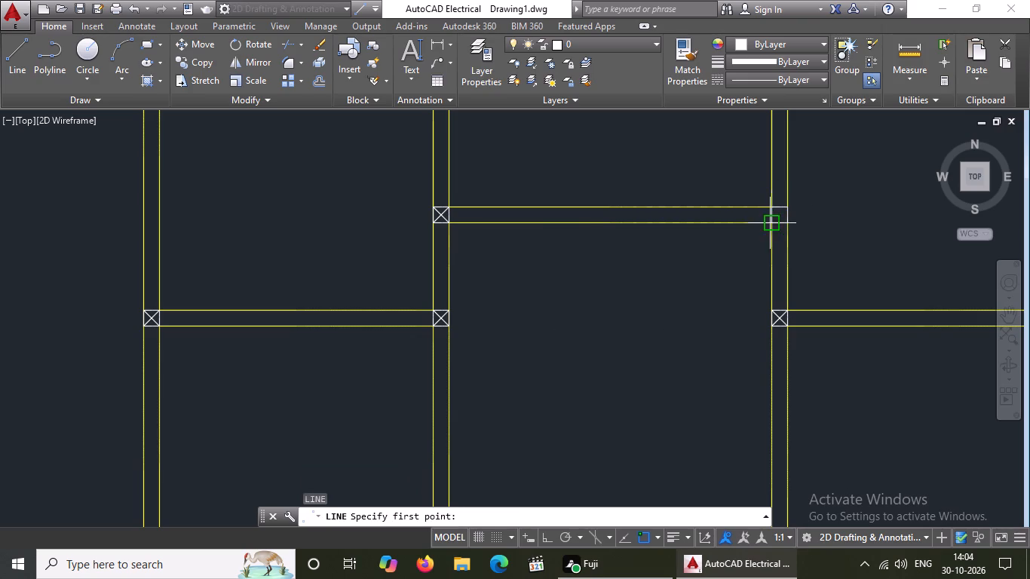
drag(784, 212, 810, 192)
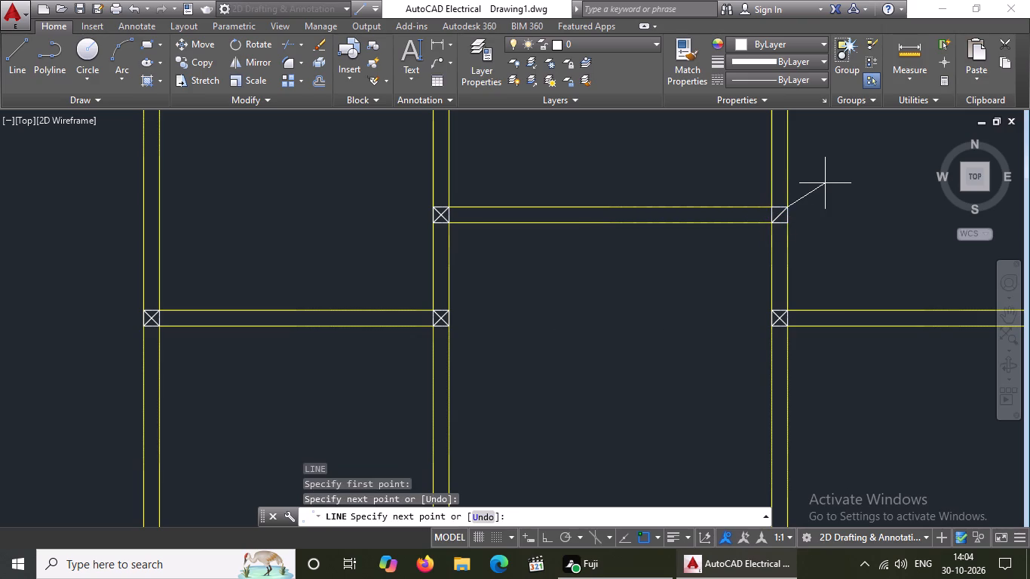
key(Return)
key(l)
key(Return)
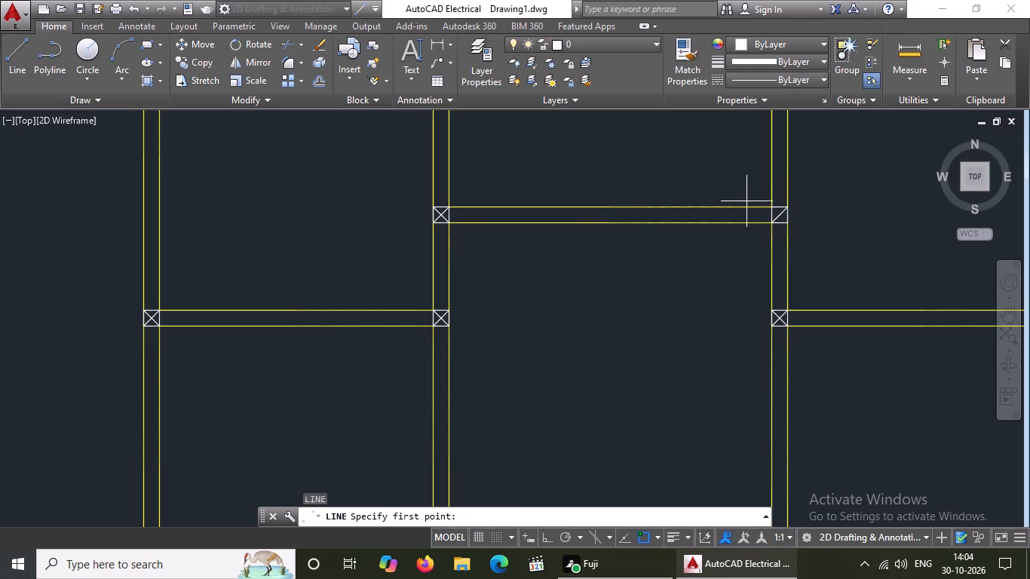
click(774, 209)
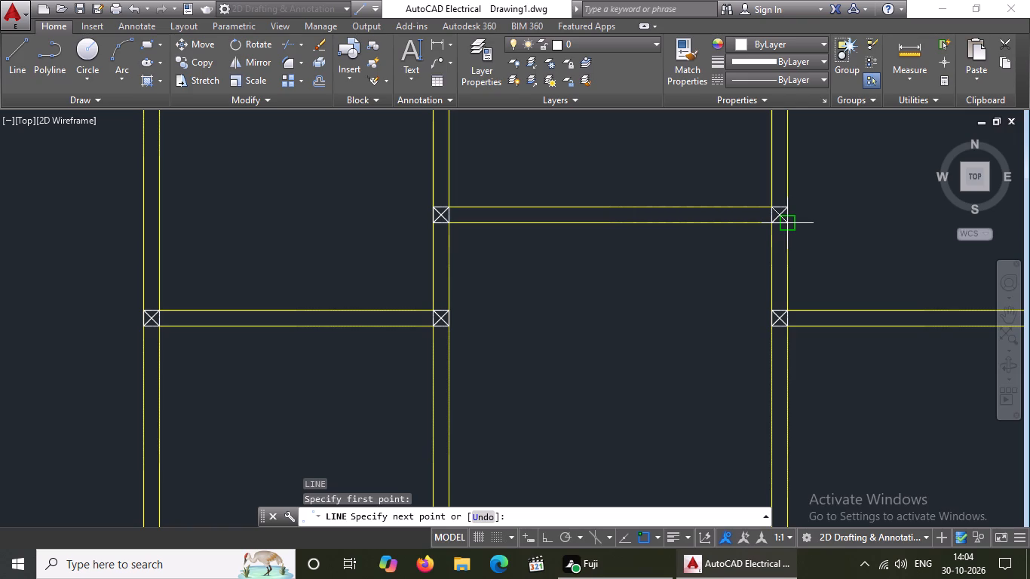
drag(788, 227, 831, 260)
key(Return)
Draw two crossing diagonal lines in the top-left corner column of the structural layout.
key(l)
key(Return)
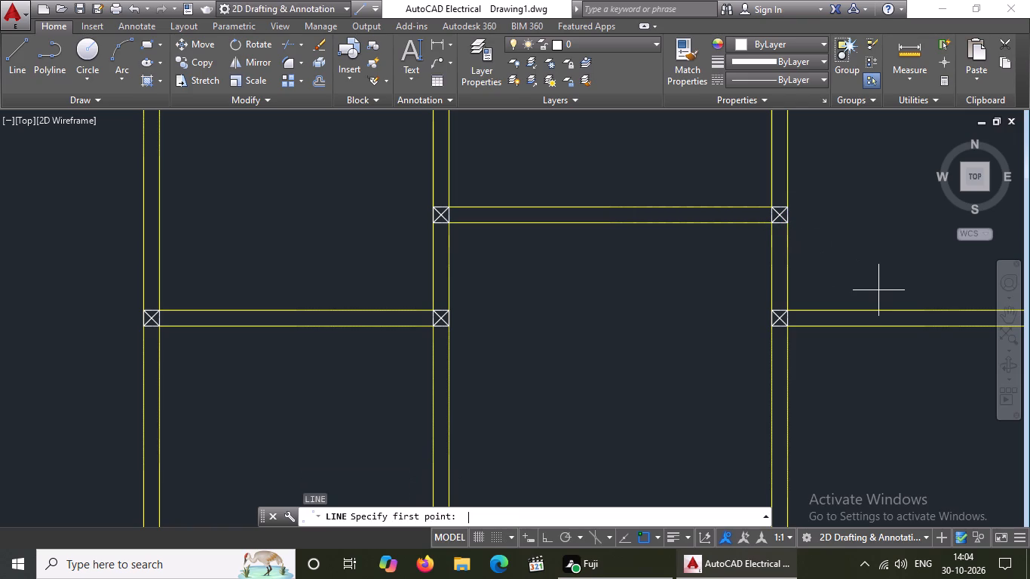
scroll(753, 132, down, 1)
middle_drag(759, 201, 717, 354)
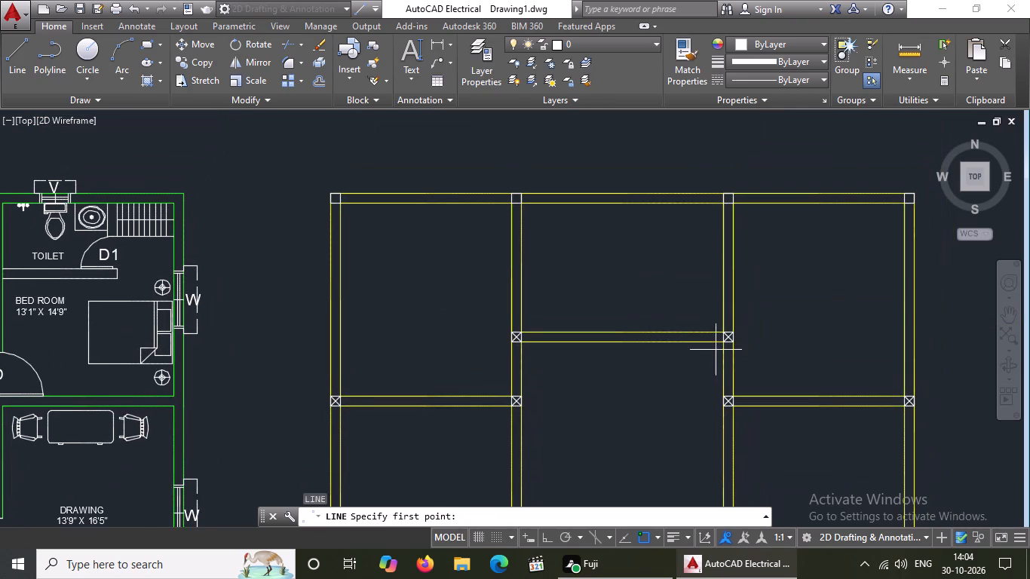
scroll(317, 207, up, 2)
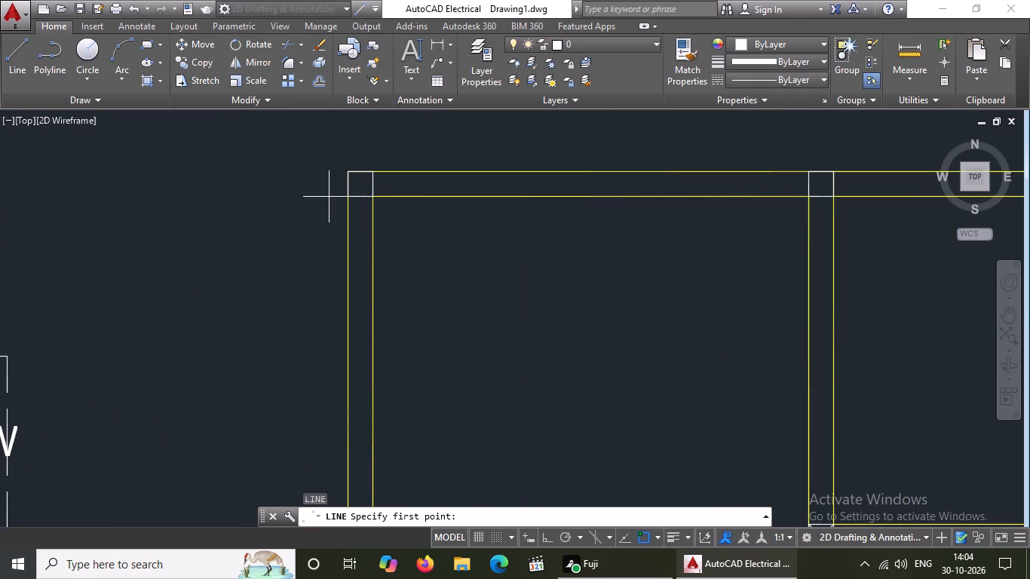
drag(352, 194, 365, 190)
drag(366, 177, 390, 167)
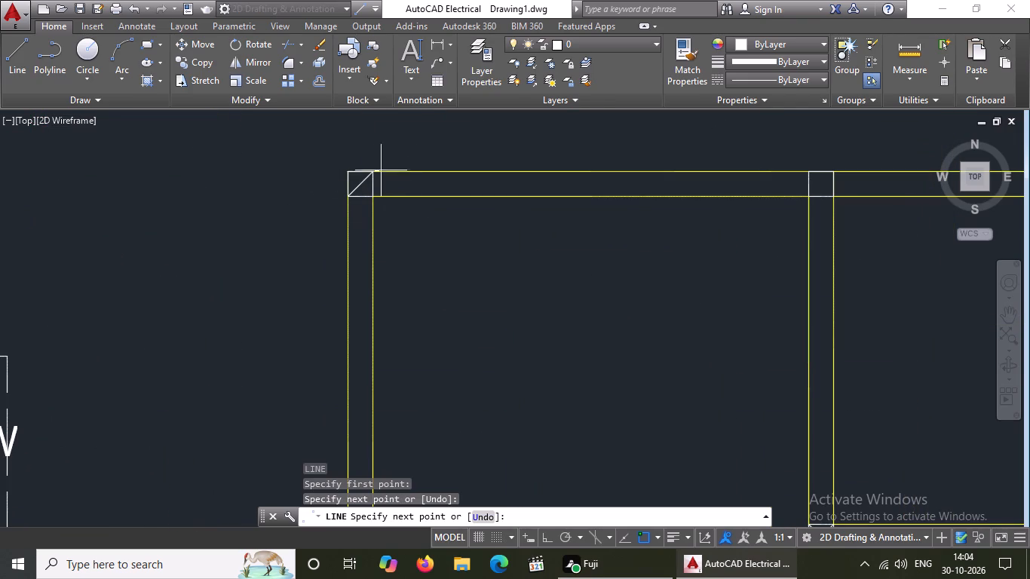
drag(390, 167, 422, 155)
key(Return)
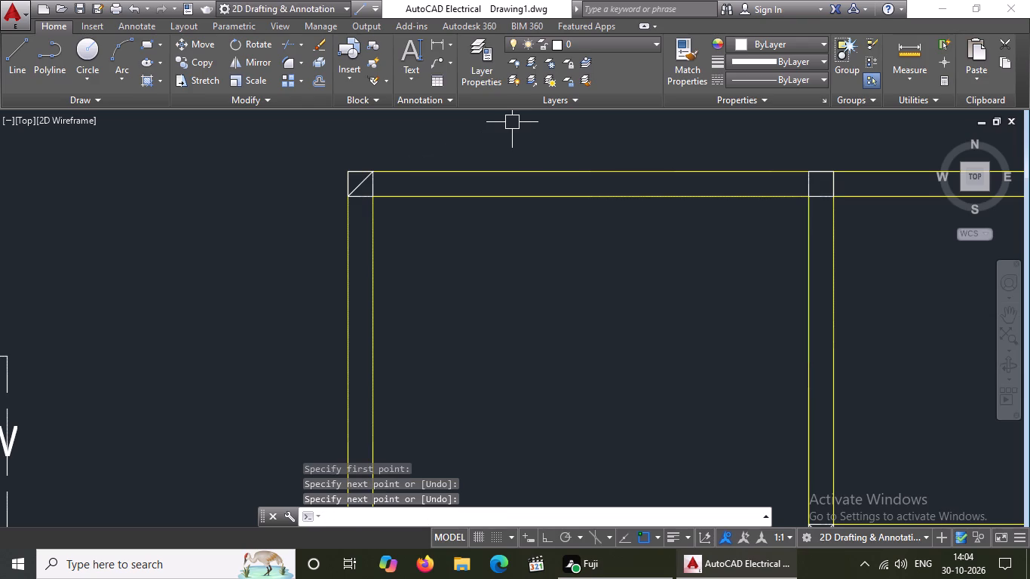
key(l)
key(Return)
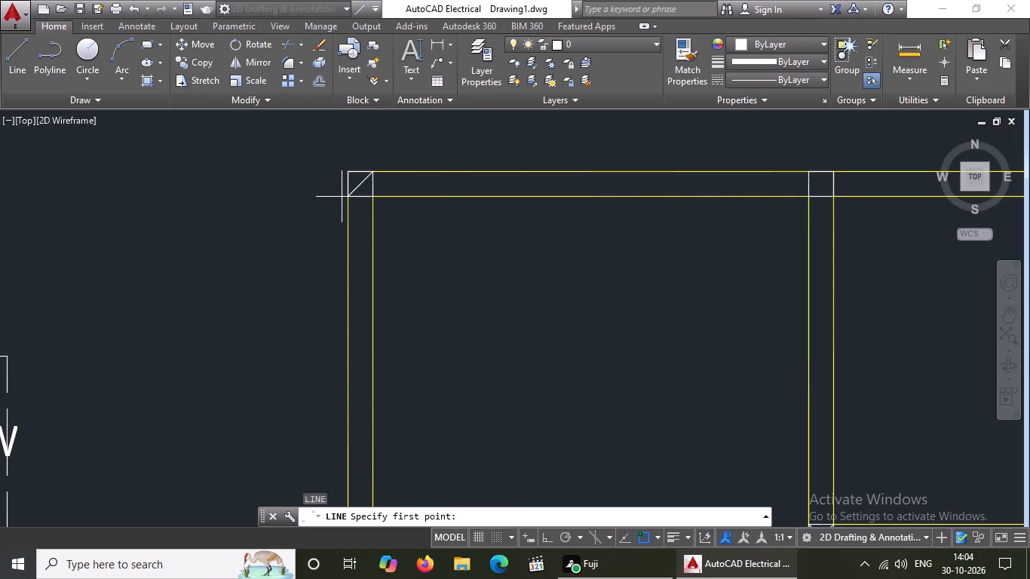
click(351, 166)
drag(371, 199, 378, 210)
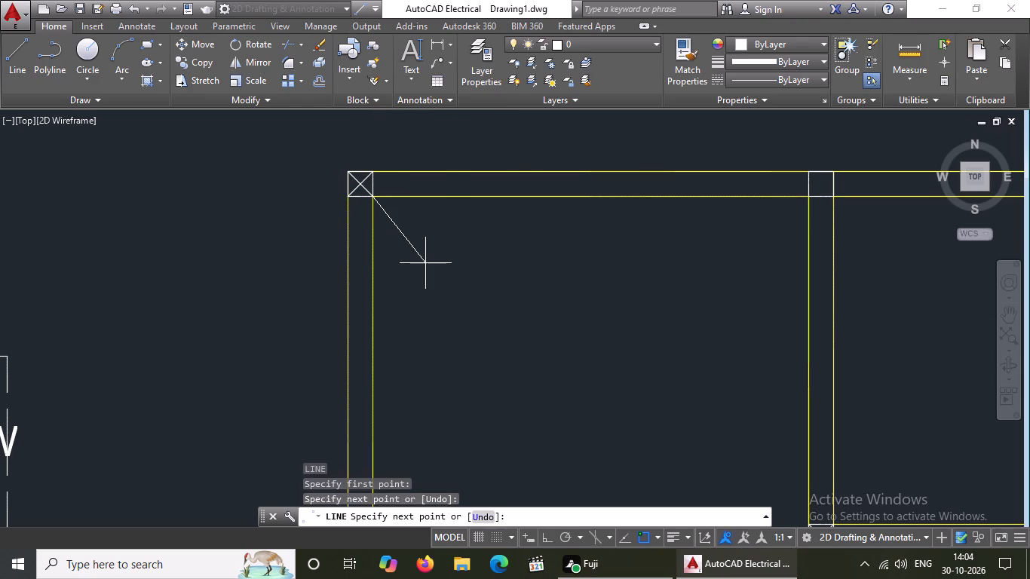
key(Return)
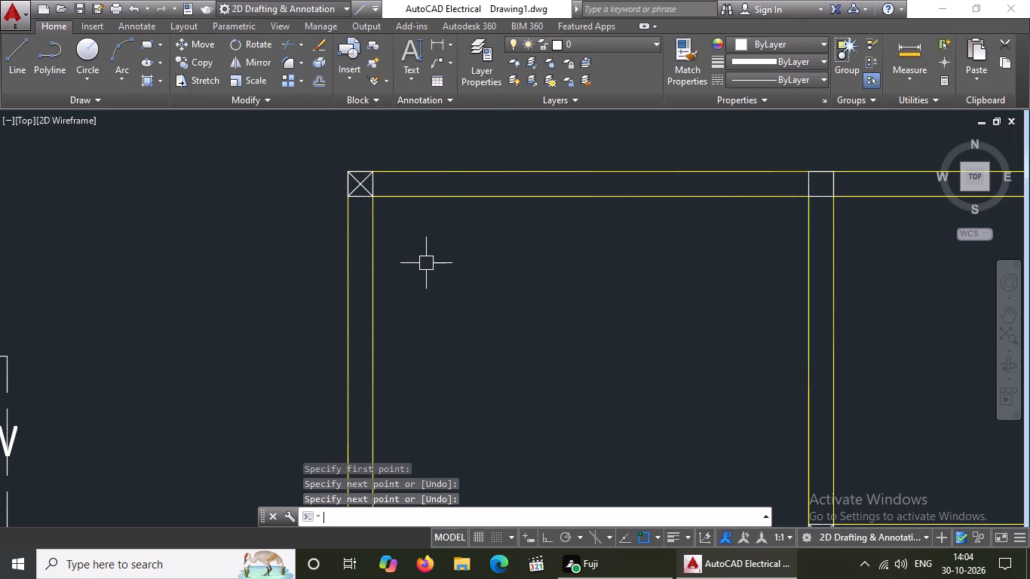
Draw two crossing diagonal lines in the second column from the left on the layout's top beam.
key(l)
key(Return)
scroll(425, 265, down, 2)
scroll(604, 240, up, 2)
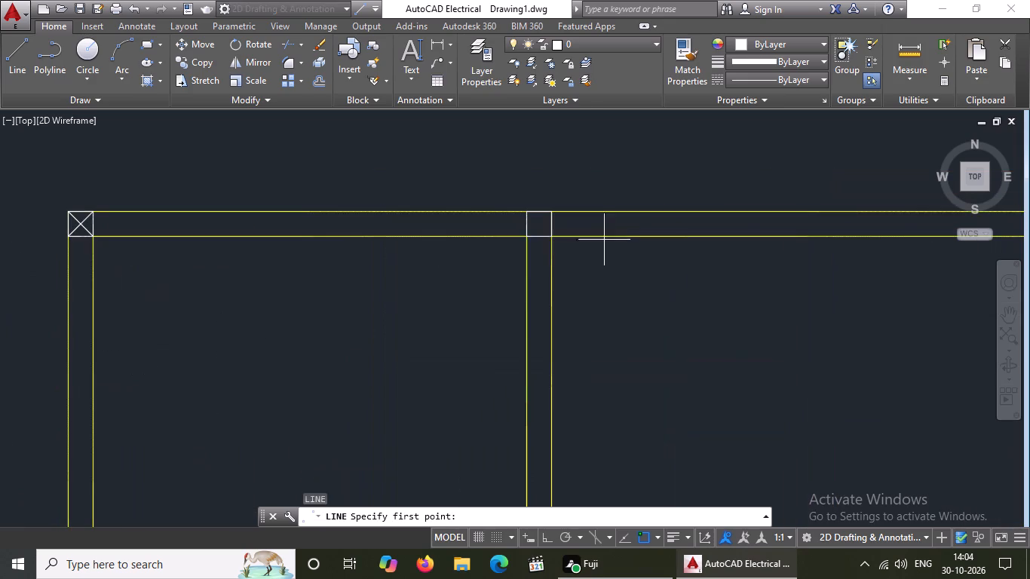
click(529, 234)
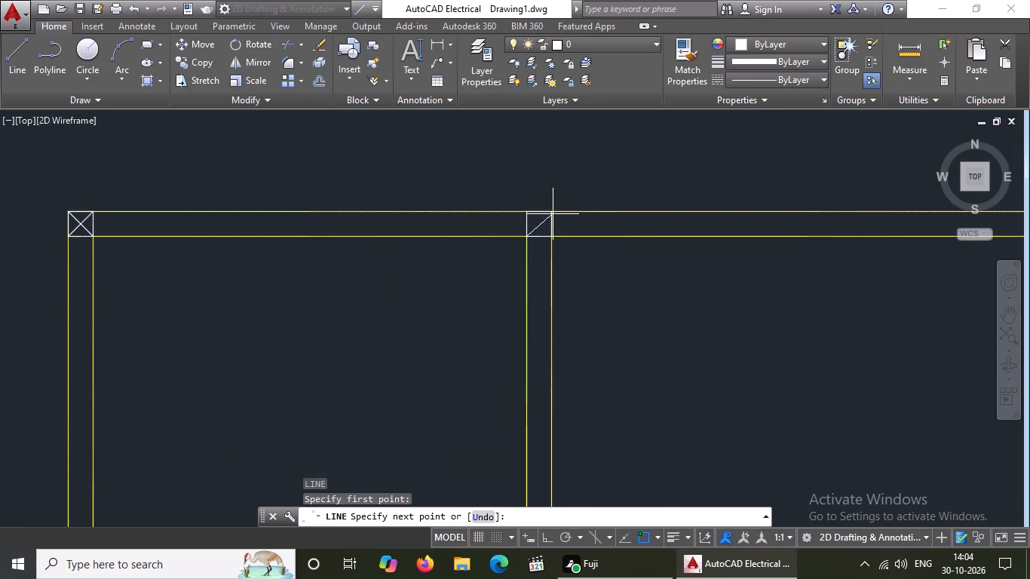
drag(549, 215, 569, 177)
key(Return)
key(l)
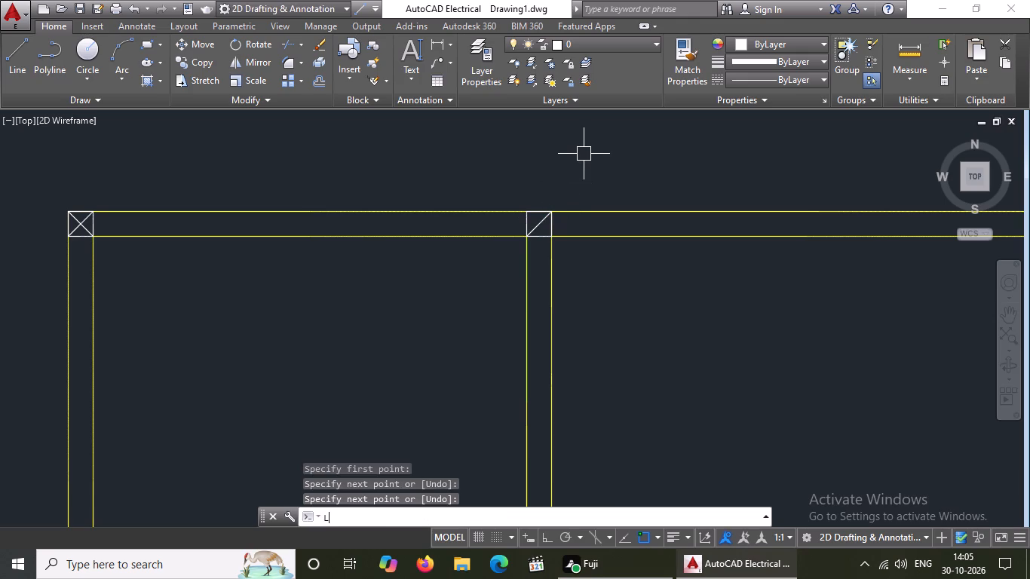
key(Return)
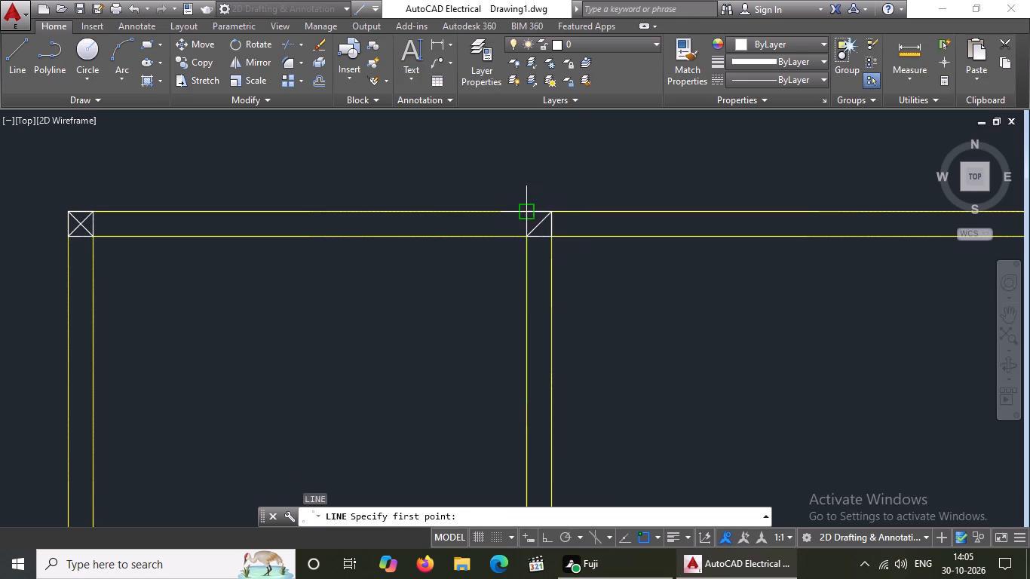
click(530, 213)
drag(550, 234, 573, 296)
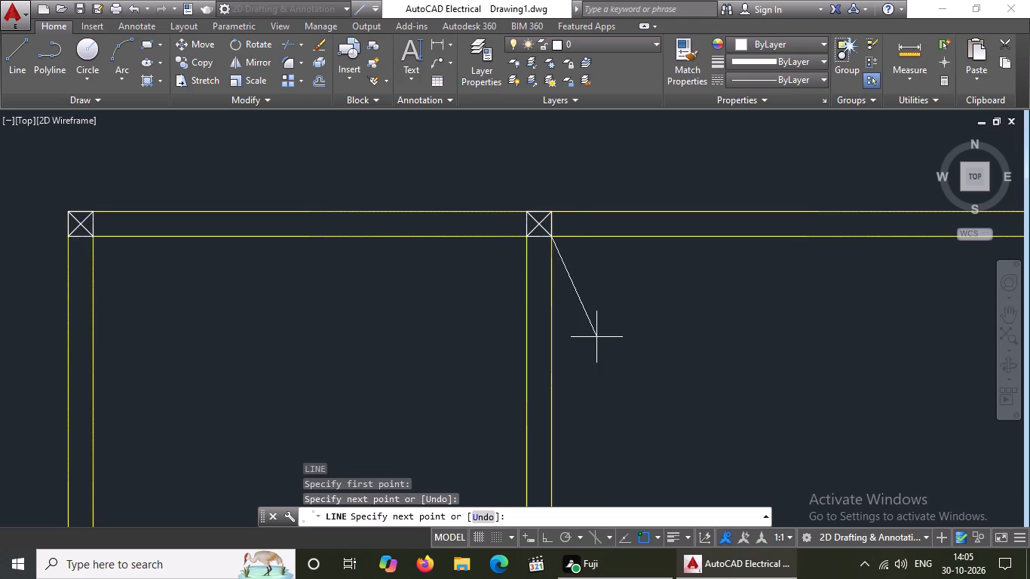
key(Return)
Draw two crossing diagonal lines in the third column from the left on the layout's top beam.
key(l)
key(Return)
scroll(602, 345, down, 3)
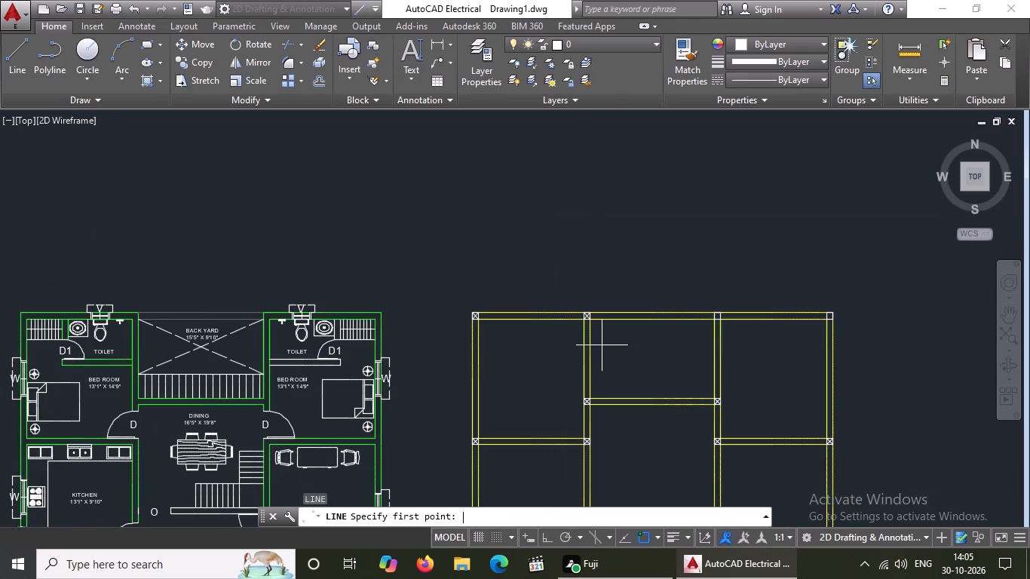
scroll(746, 317, up, 3)
click(609, 318)
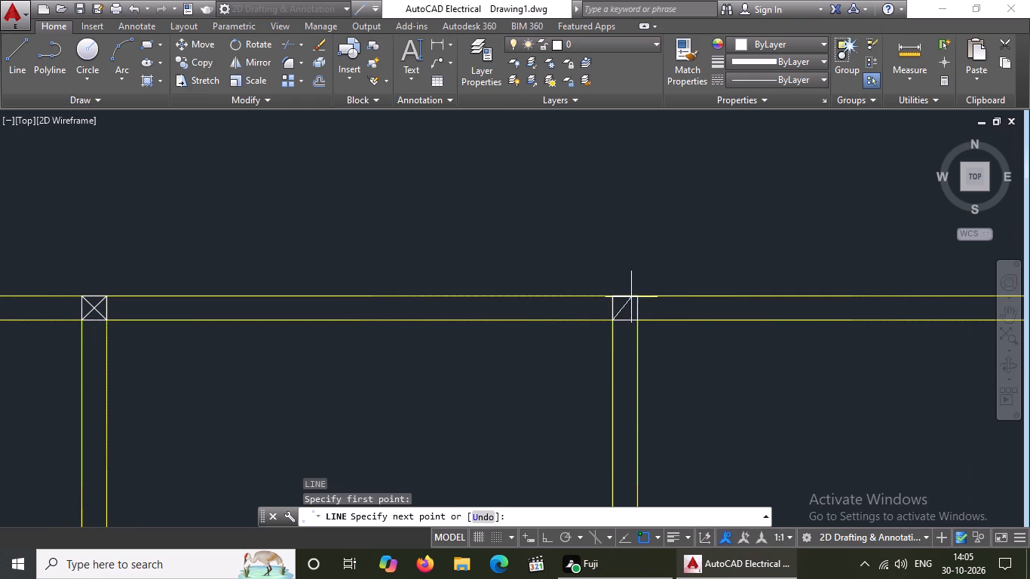
drag(640, 302, 648, 289)
key(Return)
key(l)
key(Return)
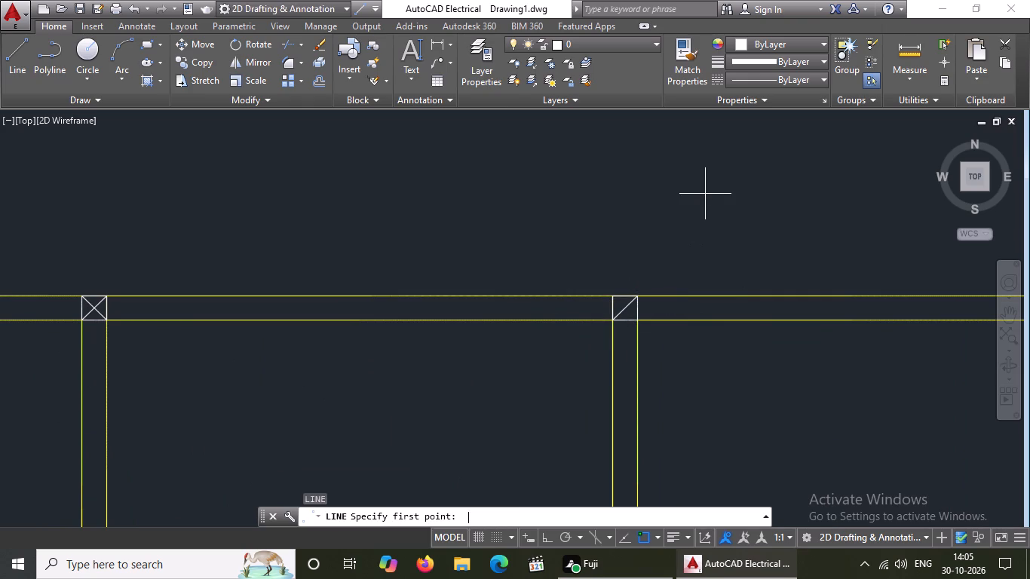
drag(612, 295, 627, 312)
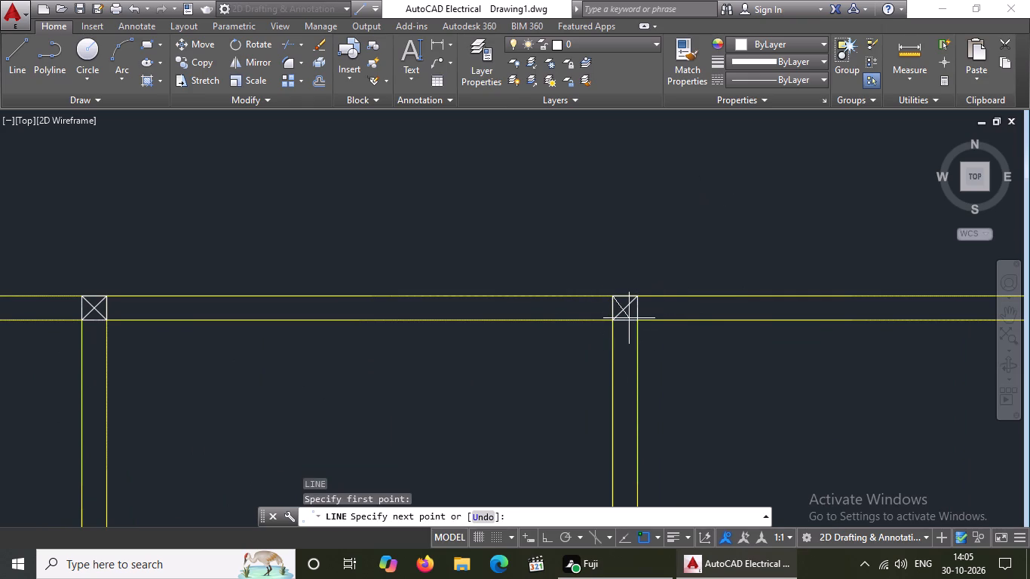
drag(639, 319, 680, 358)
key(Return)
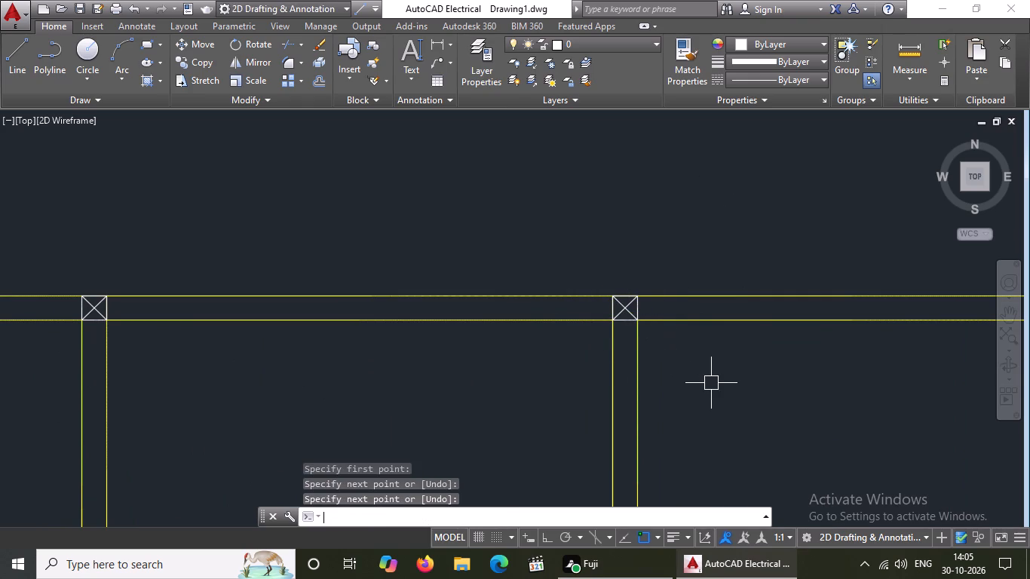
Draw two crossing diagonal lines in the top-right corner column of the structural layout.
key(l)
key(Return)
scroll(648, 367, down, 3)
scroll(774, 323, up, 2)
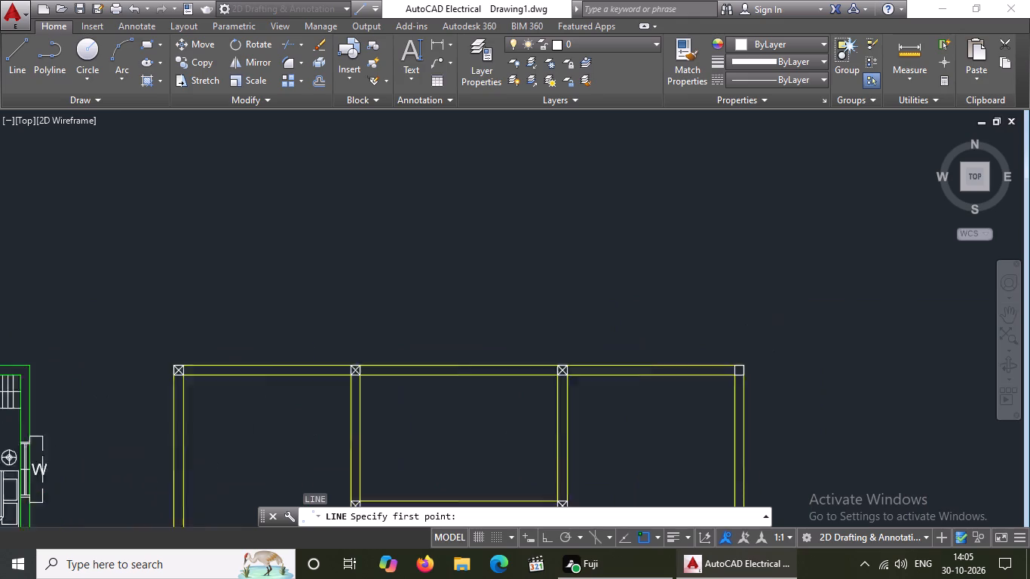
scroll(774, 323, up, 1)
drag(668, 462, 680, 456)
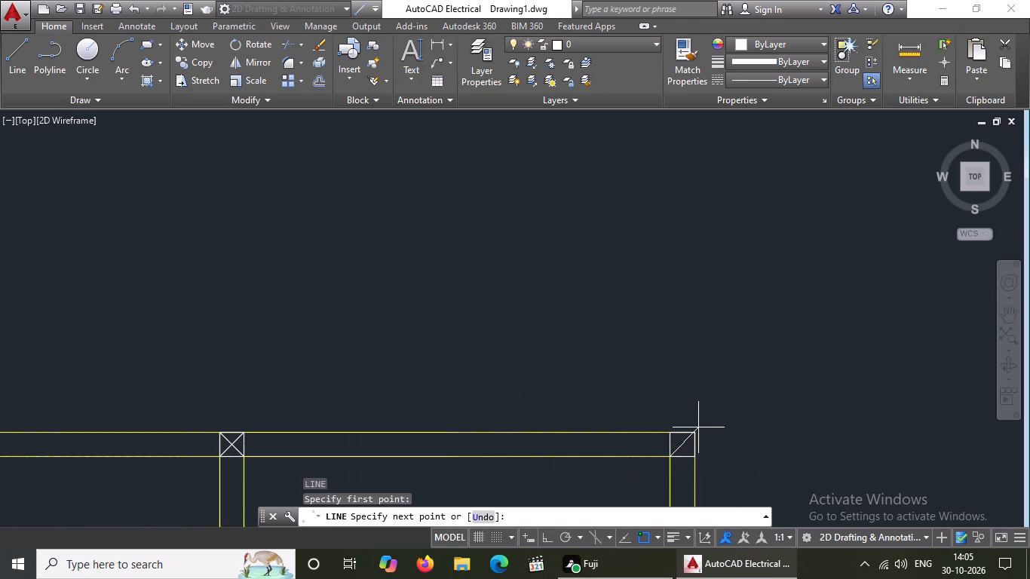
drag(694, 433, 700, 426)
key(Return)
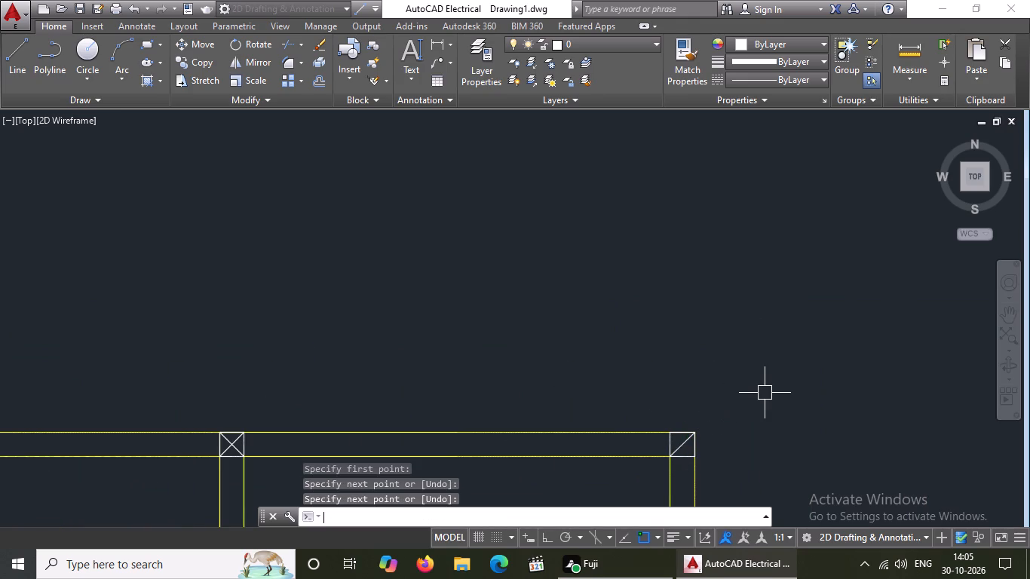
key(l)
key(Return)
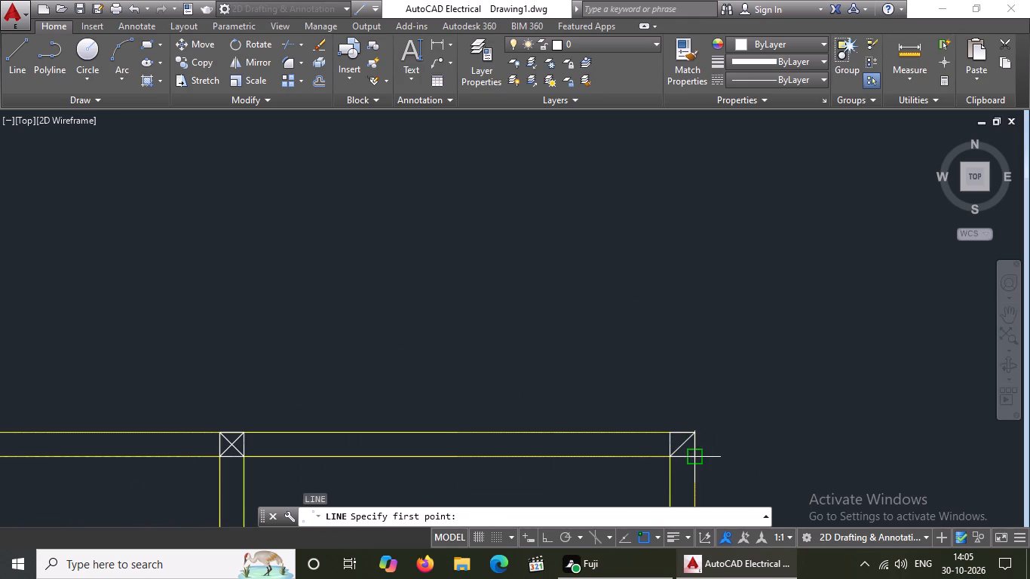
click(695, 455)
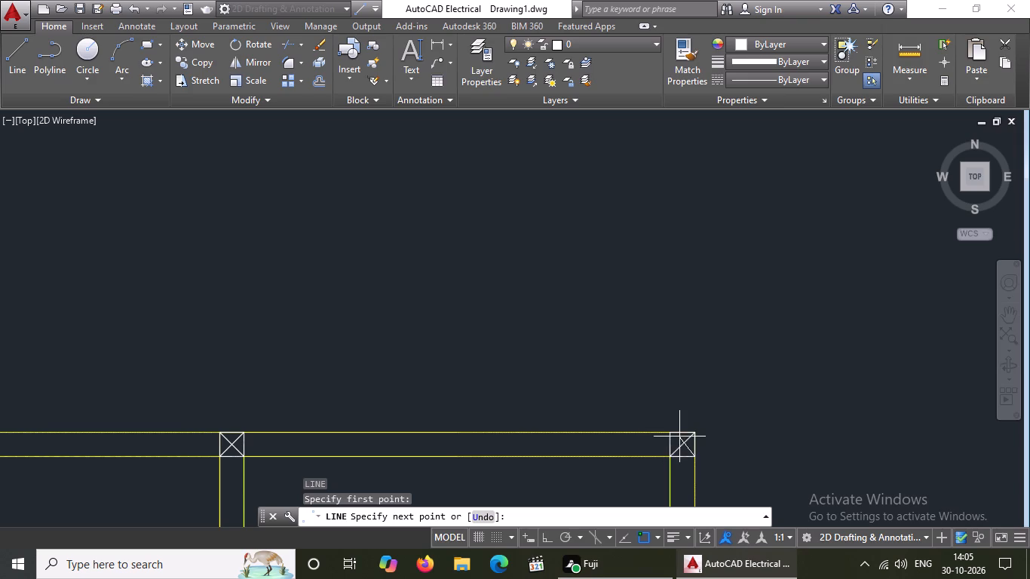
click(671, 434)
scroll(668, 427, up, 1)
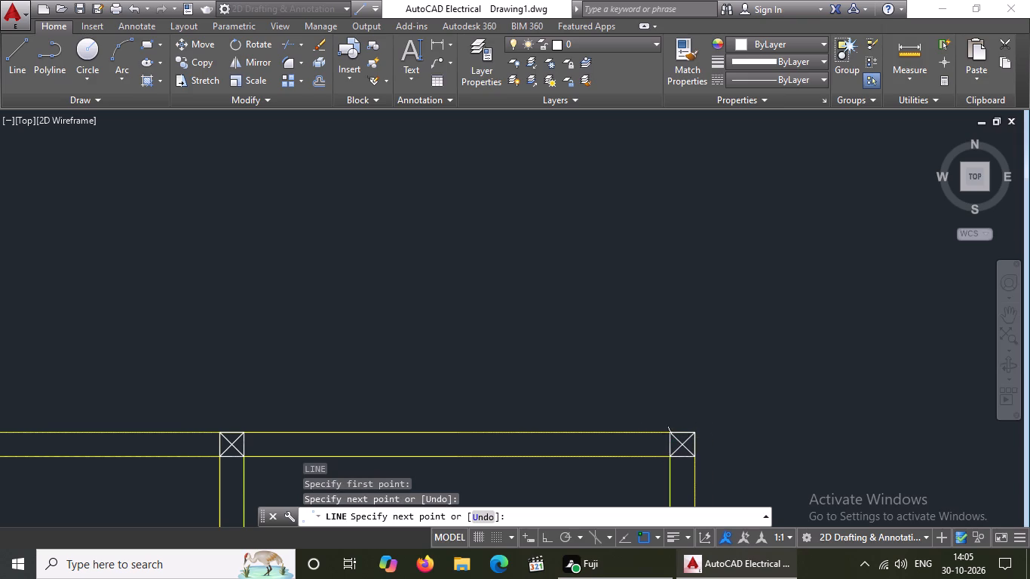
Undo the misplaced line point and finish the second diagonal at the top-left vertex of the top-right corner column.
key(ctrl+z)
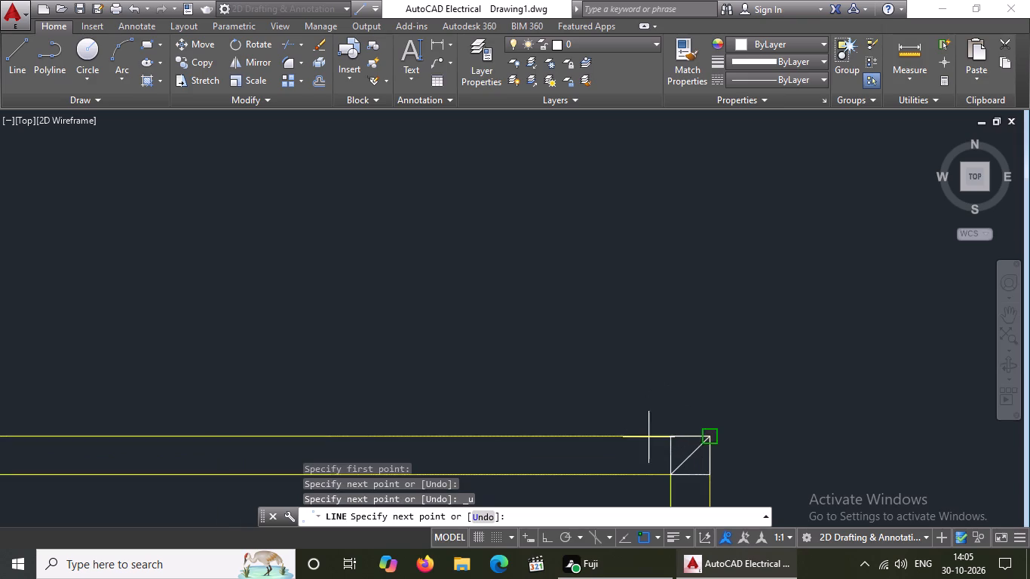
click(673, 436)
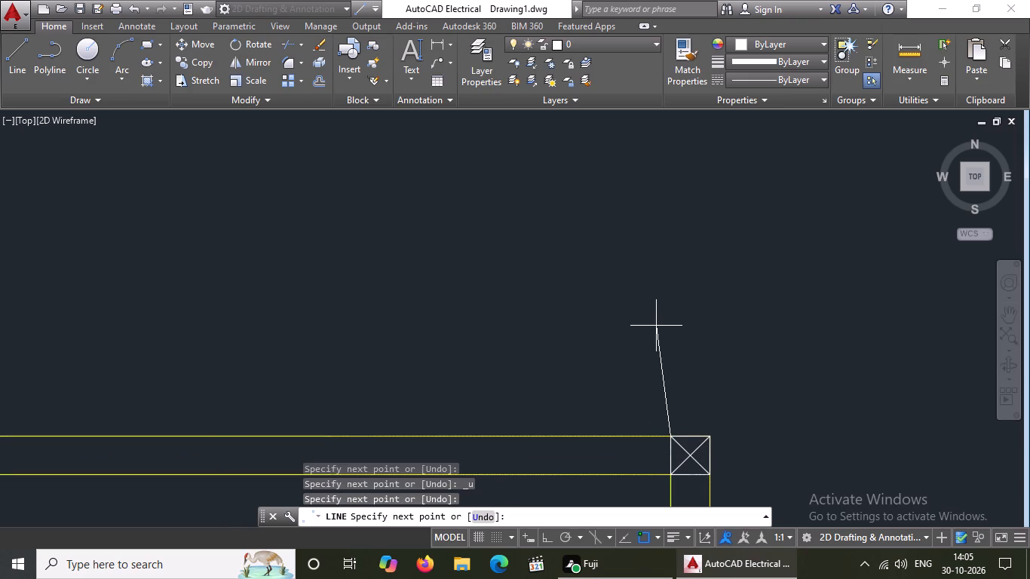
key(Return)
With Ortho on, draw a centreline from the top-left corner column's centre along the top beam and down the right beam to the bottom-right column.
scroll(654, 319, down, 4)
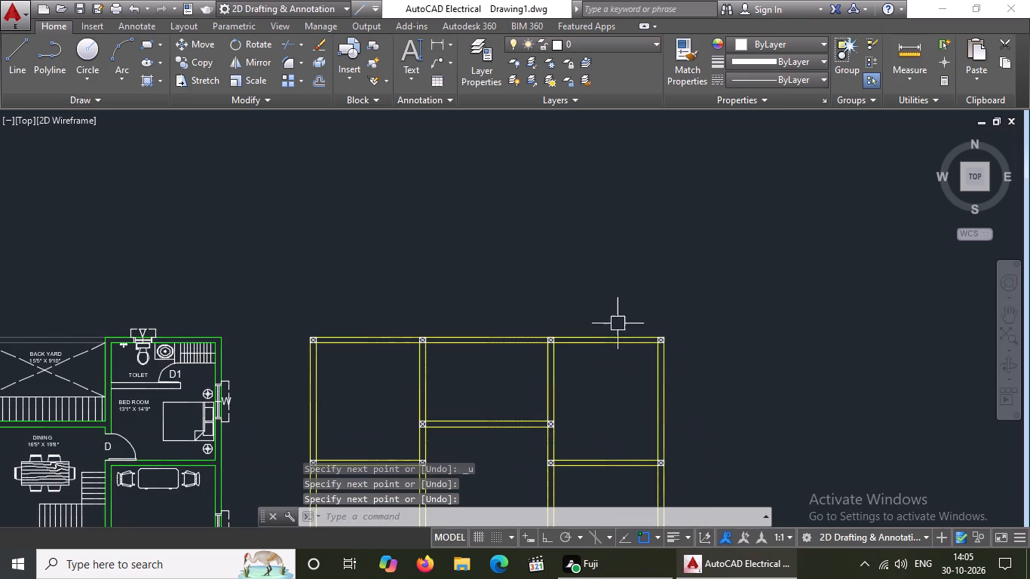
scroll(618, 316, down, 3)
key(l)
key(Return)
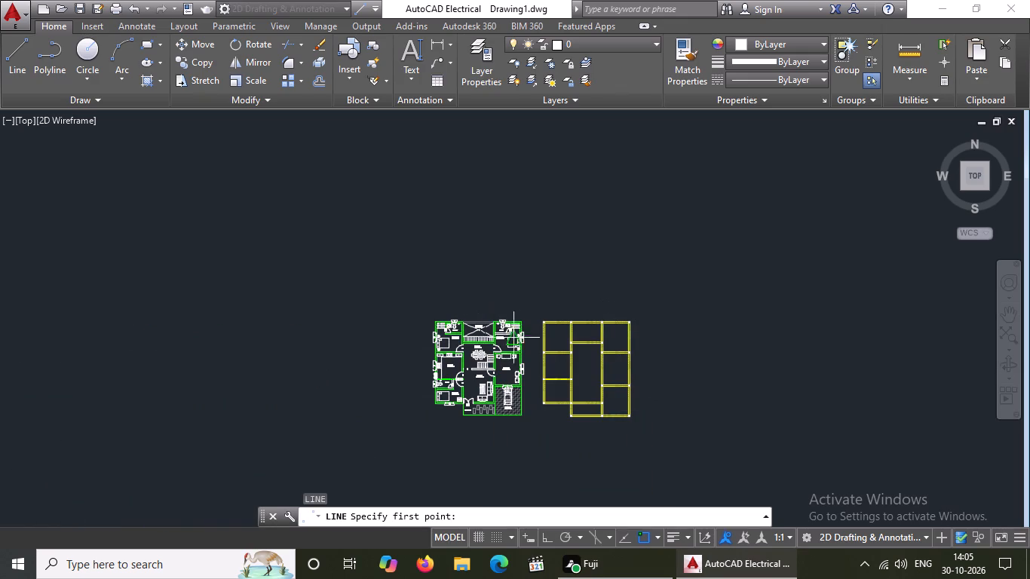
scroll(574, 342, up, 5)
scroll(256, 229, up, 3)
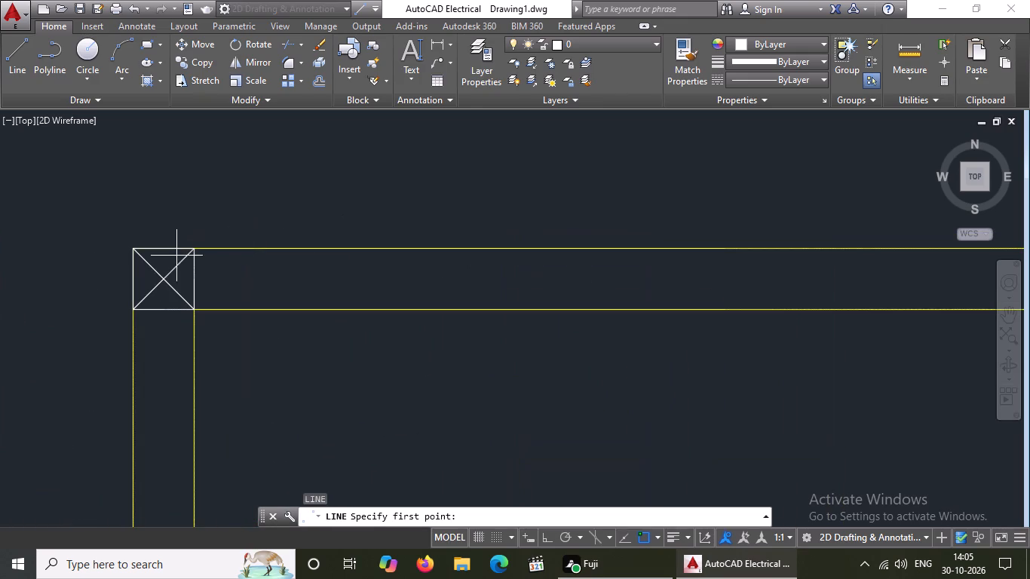
click(156, 279)
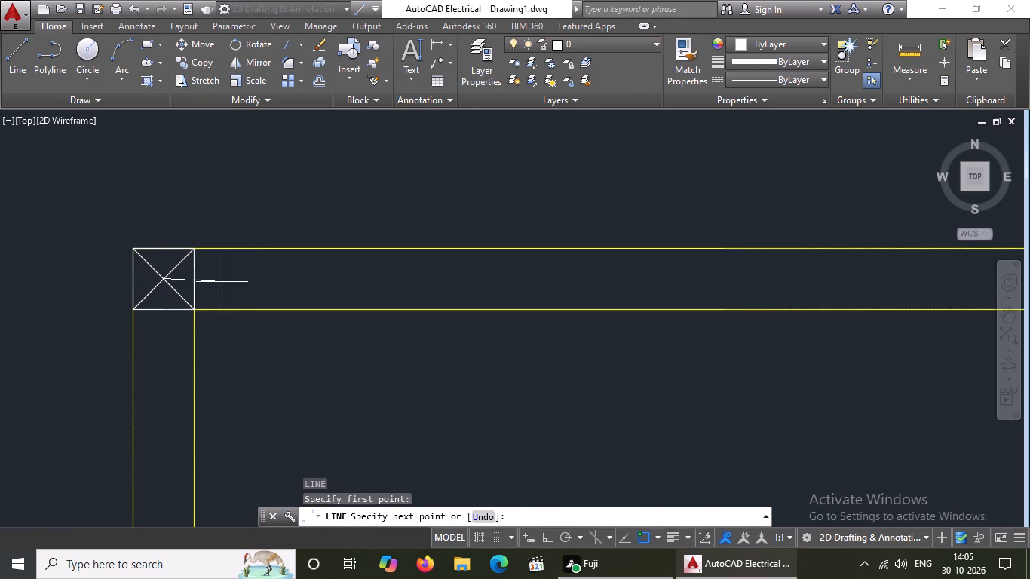
click(546, 540)
scroll(474, 281, down, 3)
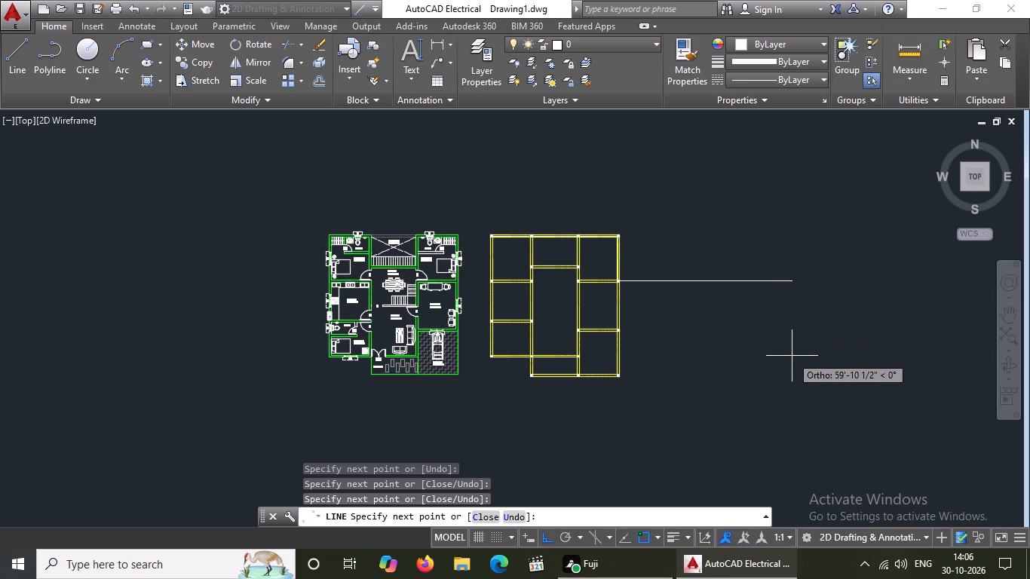
scroll(613, 381, up, 3)
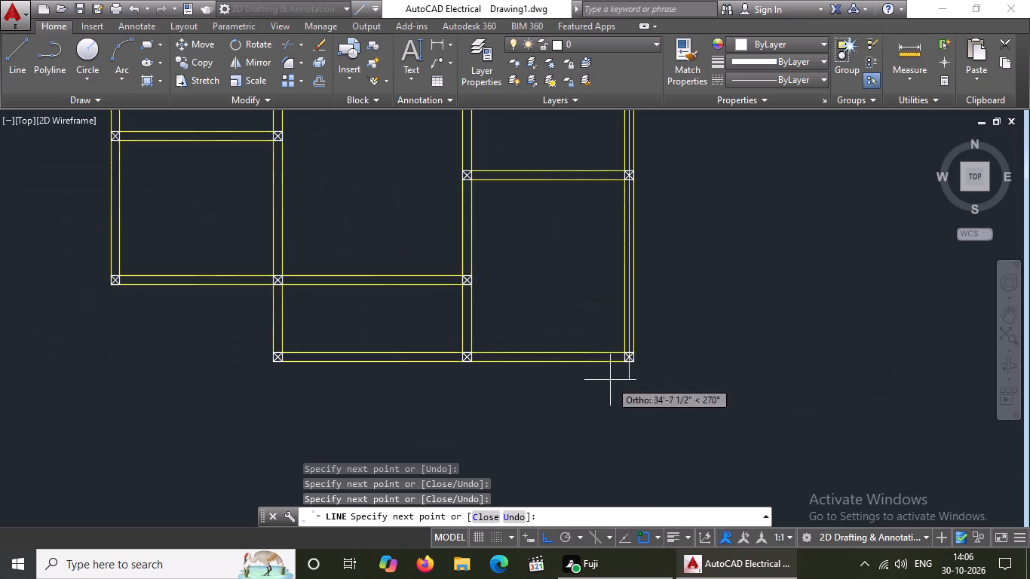
scroll(592, 373, up, 4)
scroll(170, 297, down, 3)
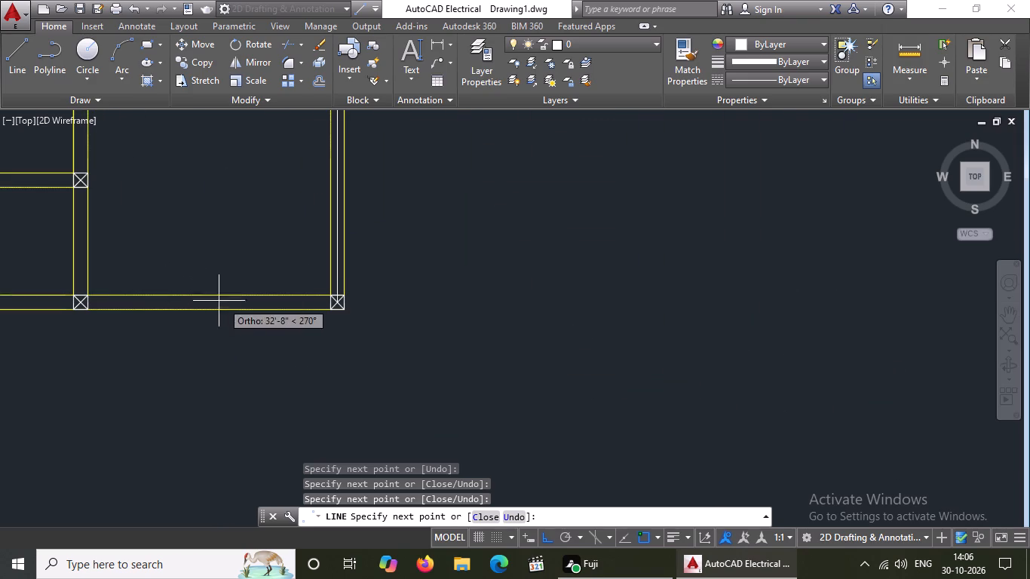
middle_drag(109, 302, 336, 348)
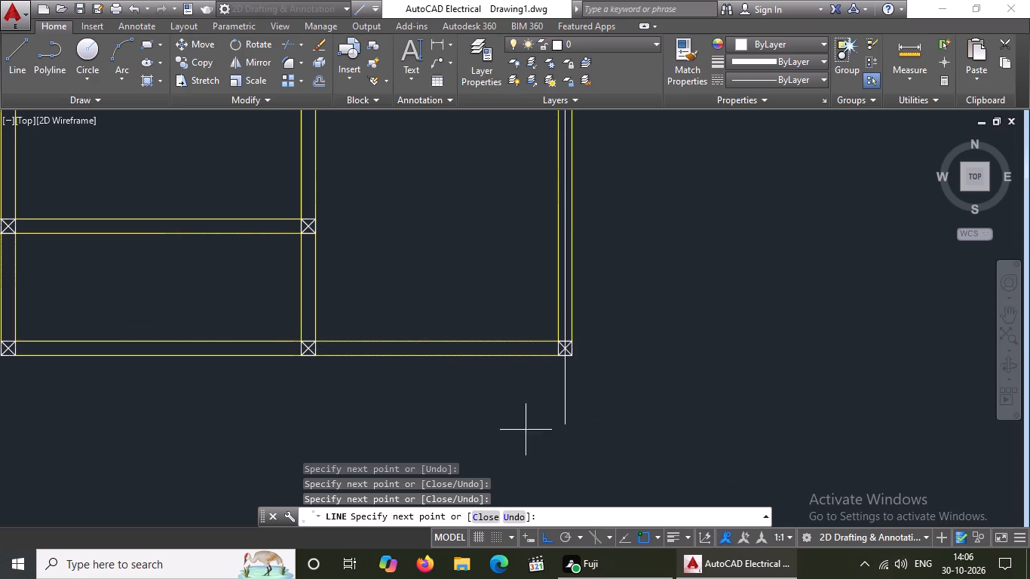
scroll(559, 355, up, 2)
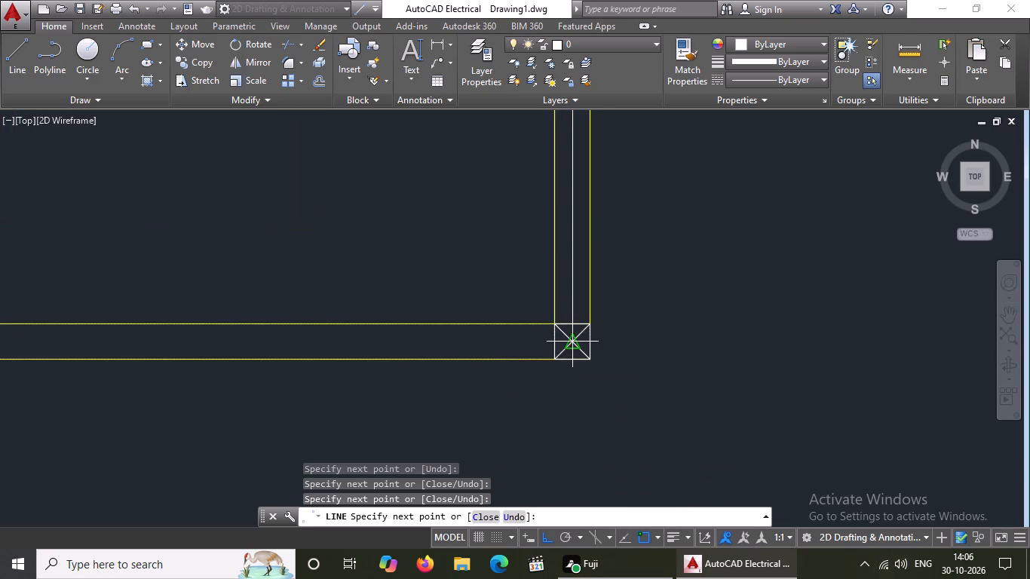
click(574, 345)
Continue the centreline along the bottom beam through the middle column to the centre of the column at its left end.
scroll(319, 364, down, 4)
scroll(204, 347, up, 3)
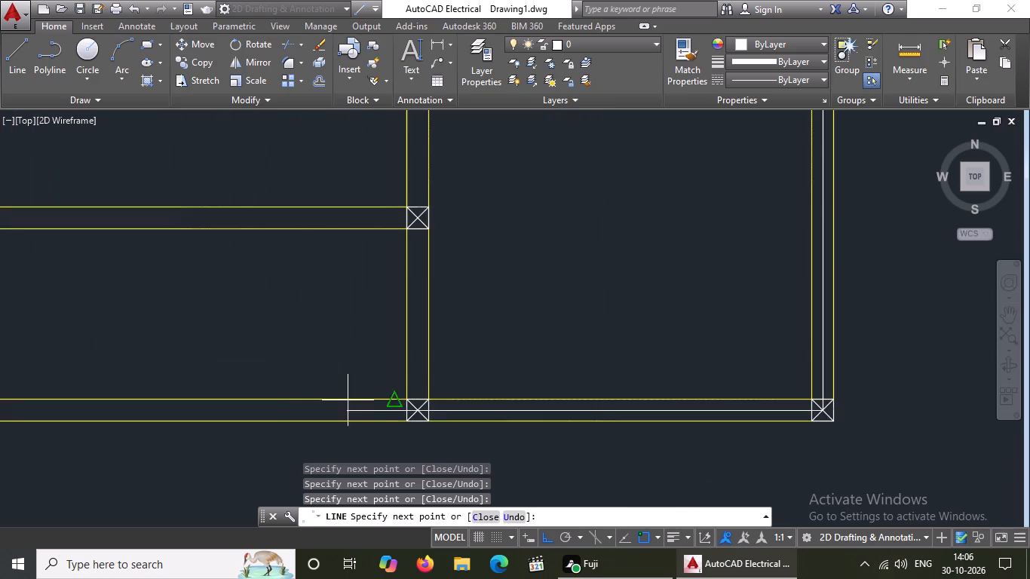
click(420, 406)
scroll(360, 401, down, 3)
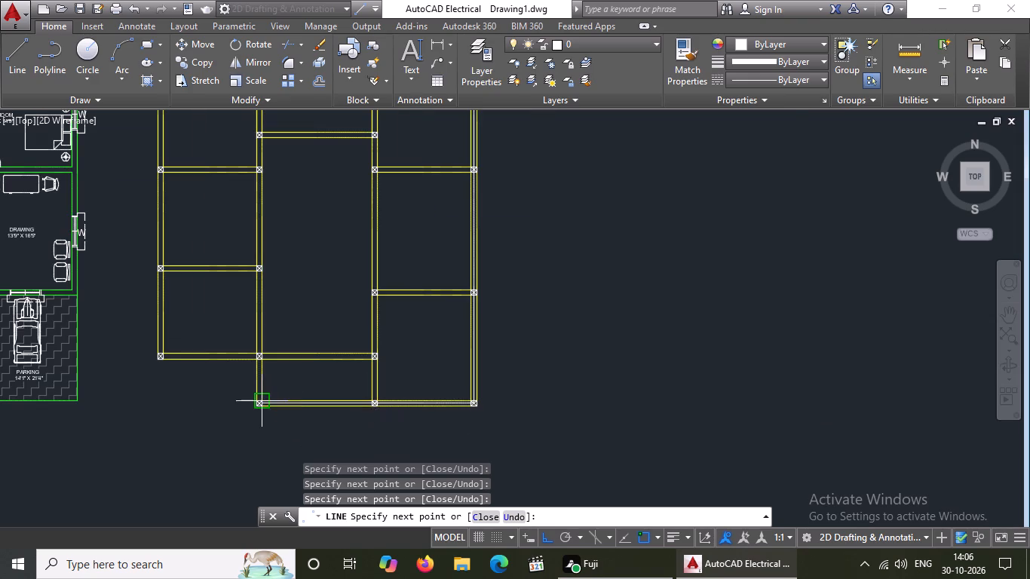
scroll(265, 404, up, 4)
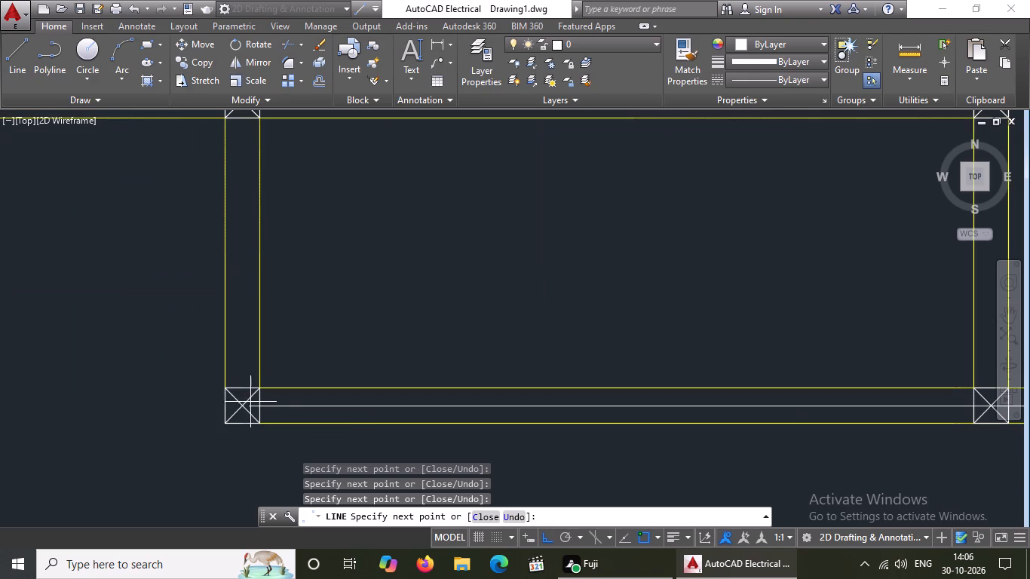
click(246, 404)
Continue the centreline up to the next column centre and left along the beam to the left beam's lowest column.
scroll(248, 399, down, 4)
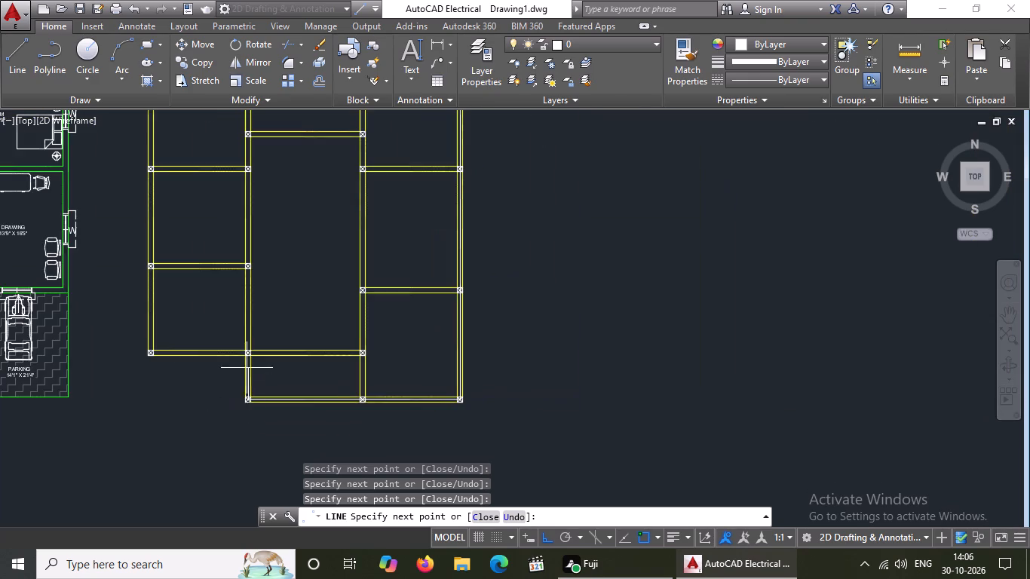
scroll(247, 366, up, 5)
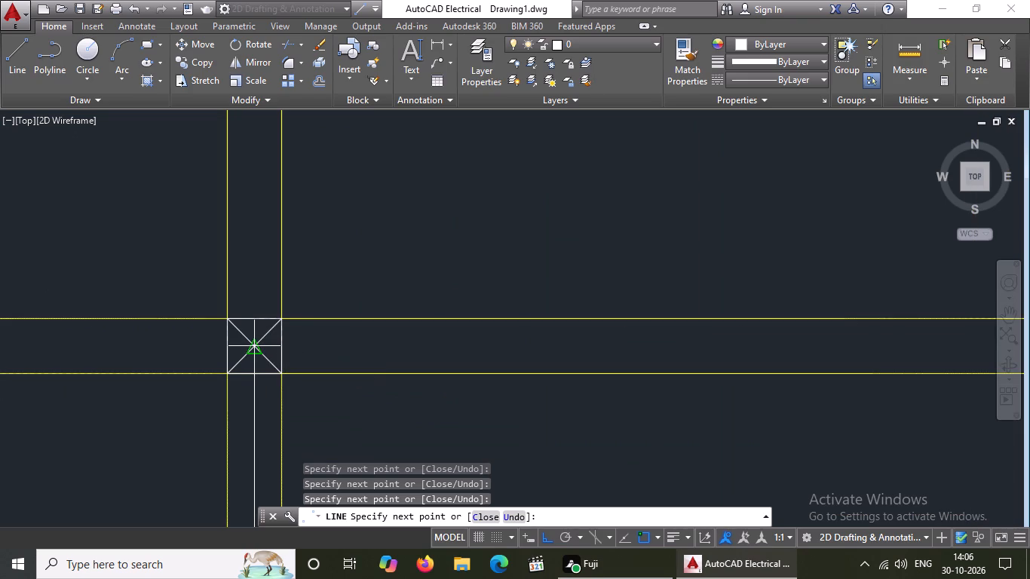
click(251, 345)
scroll(251, 345, down, 4)
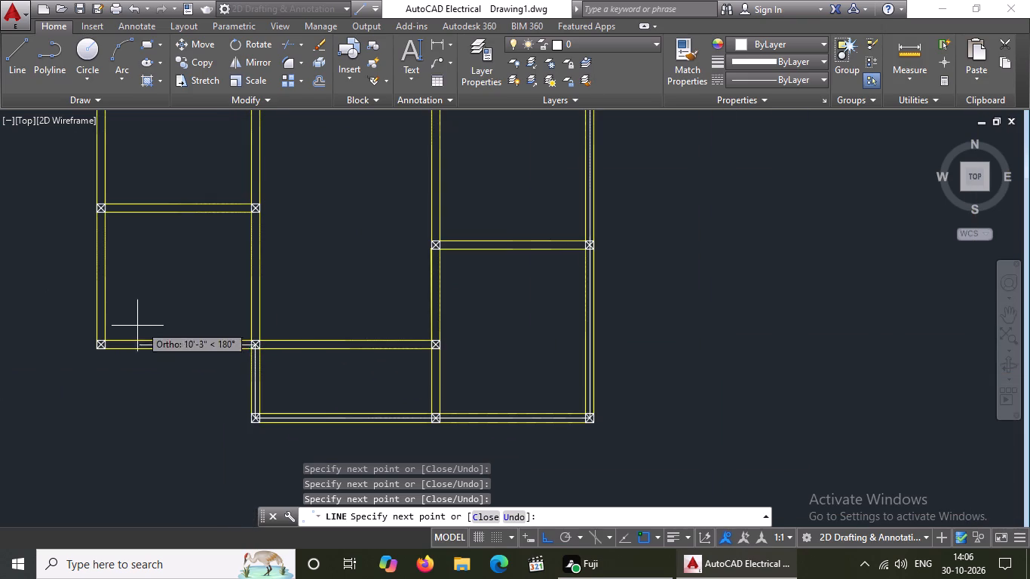
scroll(100, 342, up, 3)
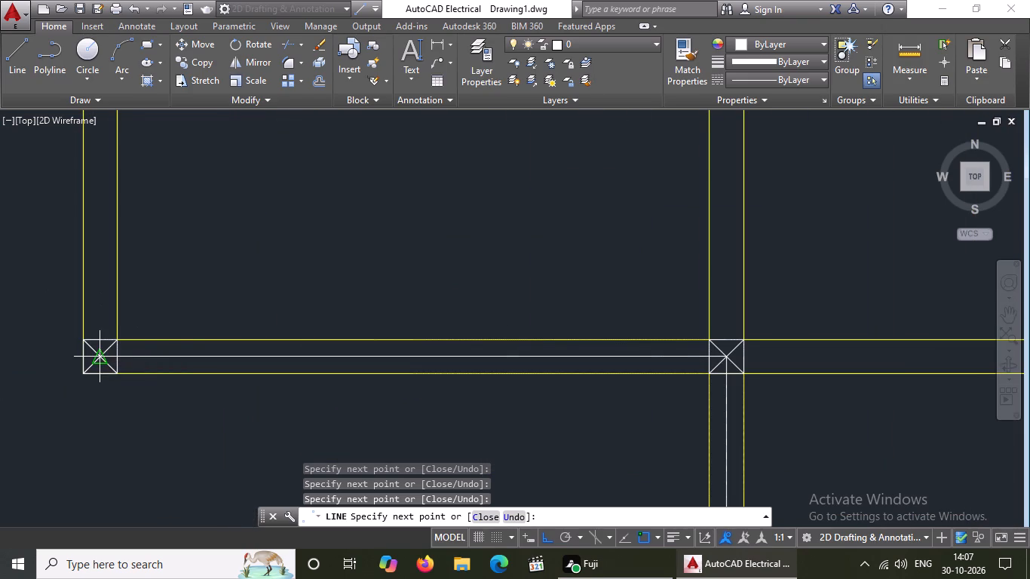
click(100, 355)
Continue the centreline up the left beam through its intermediate column centres and close the outline at the top-left corner column.
scroll(103, 355, down, 5)
middle_drag(106, 305, 126, 371)
scroll(126, 372, up, 4)
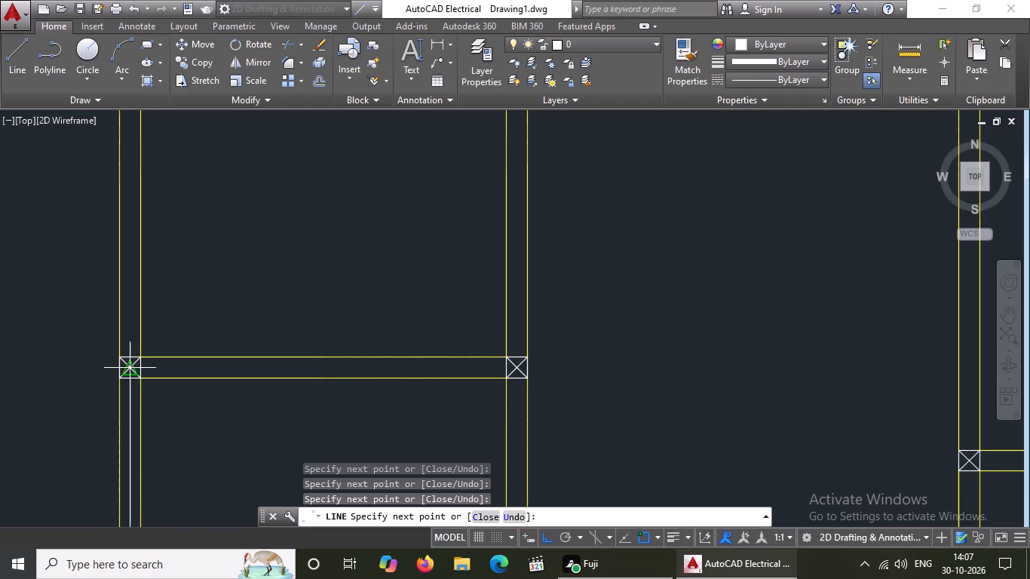
click(131, 372)
scroll(131, 371, down, 3)
scroll(129, 280, up, 2)
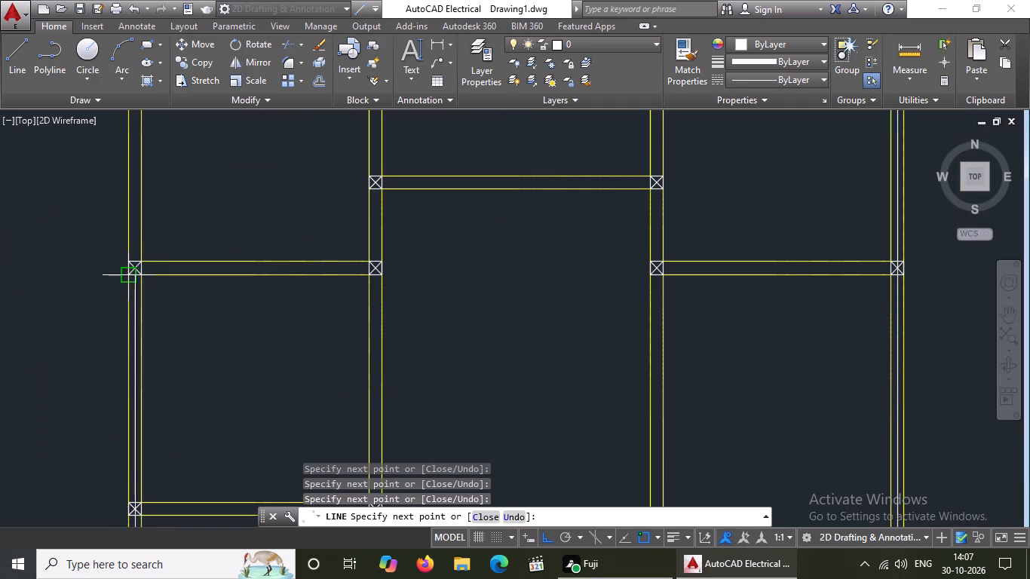
scroll(133, 274, up, 3)
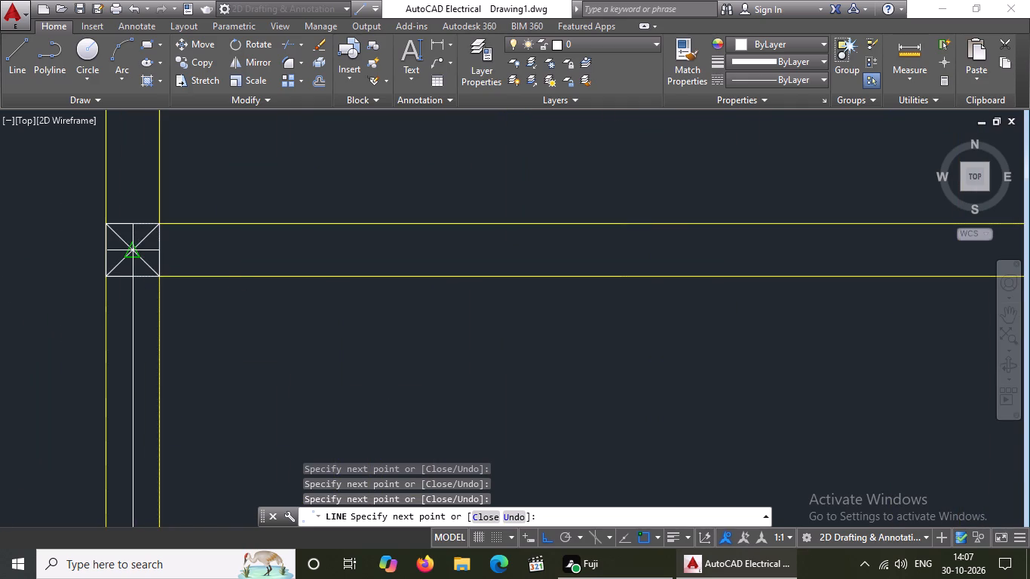
click(136, 245)
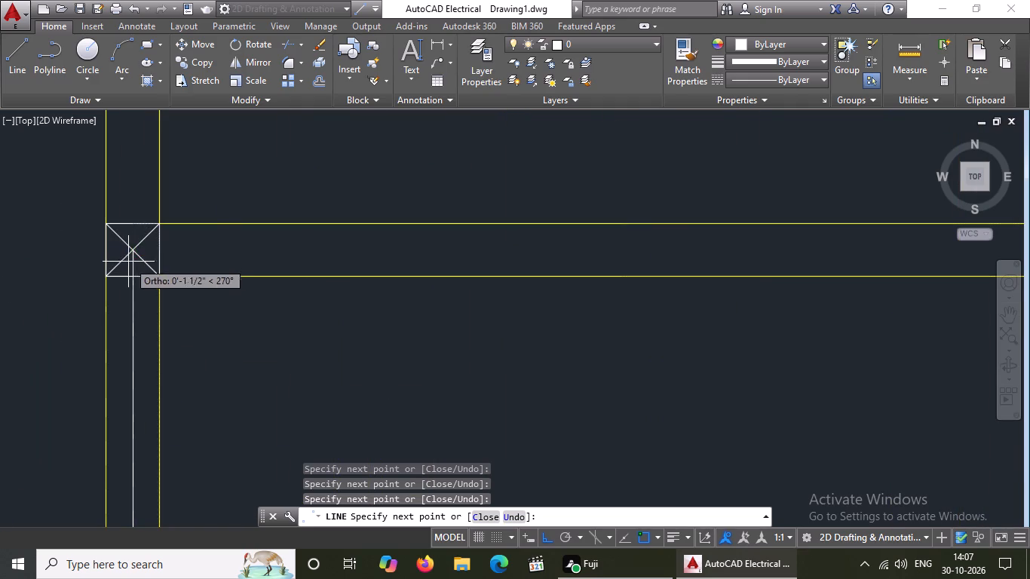
scroll(129, 264, down, 5)
middle_drag(127, 187, 128, 193)
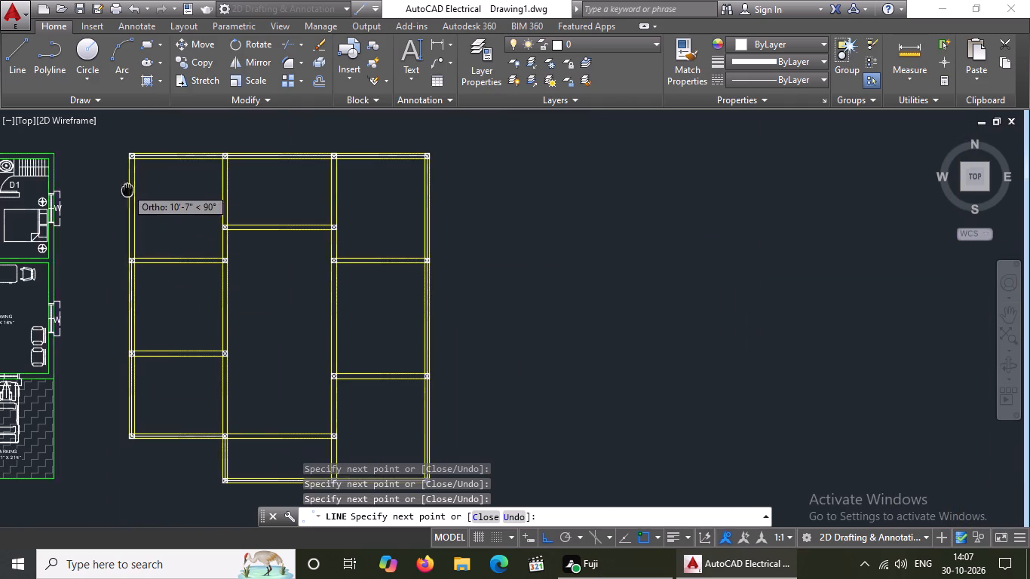
middle_drag(128, 193, 139, 252)
scroll(149, 213, up, 4)
click(93, 250)
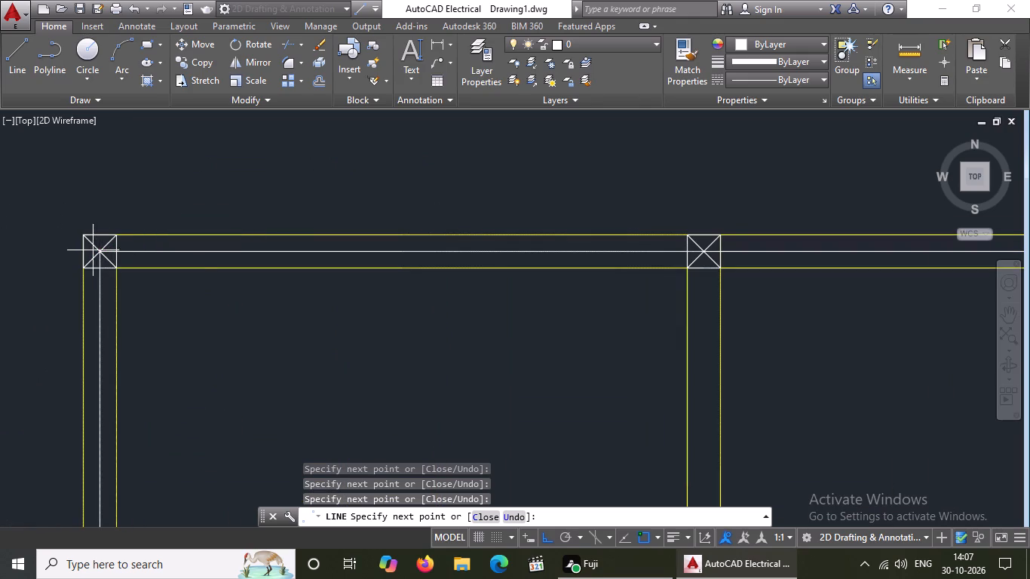
key(Escape)
Draw a centreline down the second vertical beam from the left, from the top beam through each column centre to the lower-left beam's junction.
scroll(121, 204, down, 4)
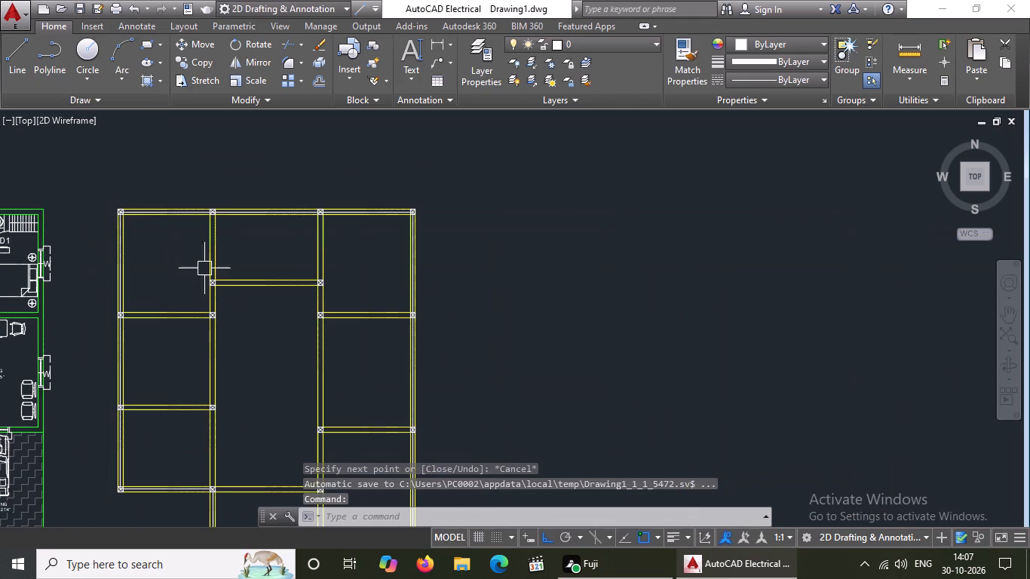
key(l)
key(Return)
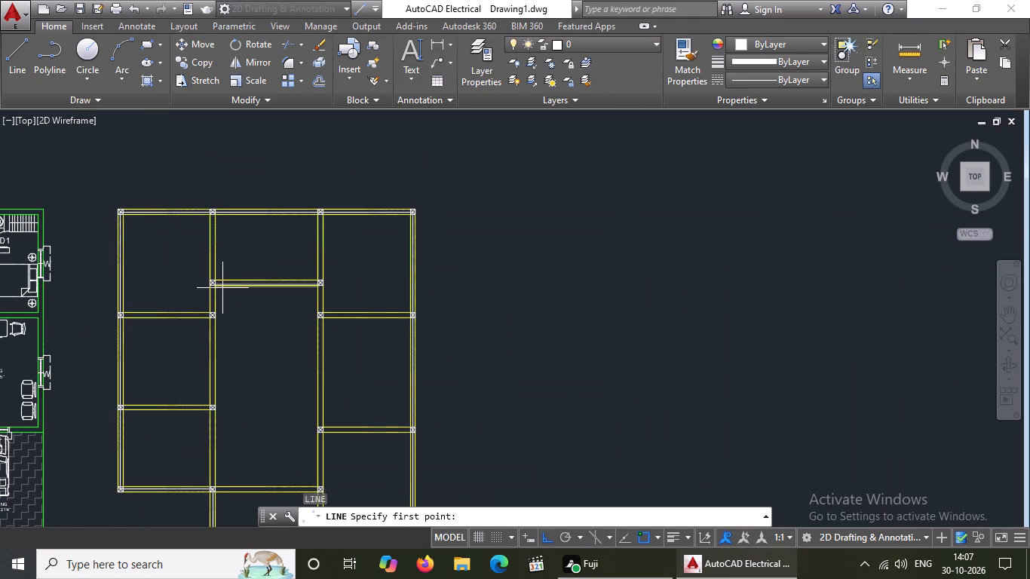
scroll(192, 228, up, 3)
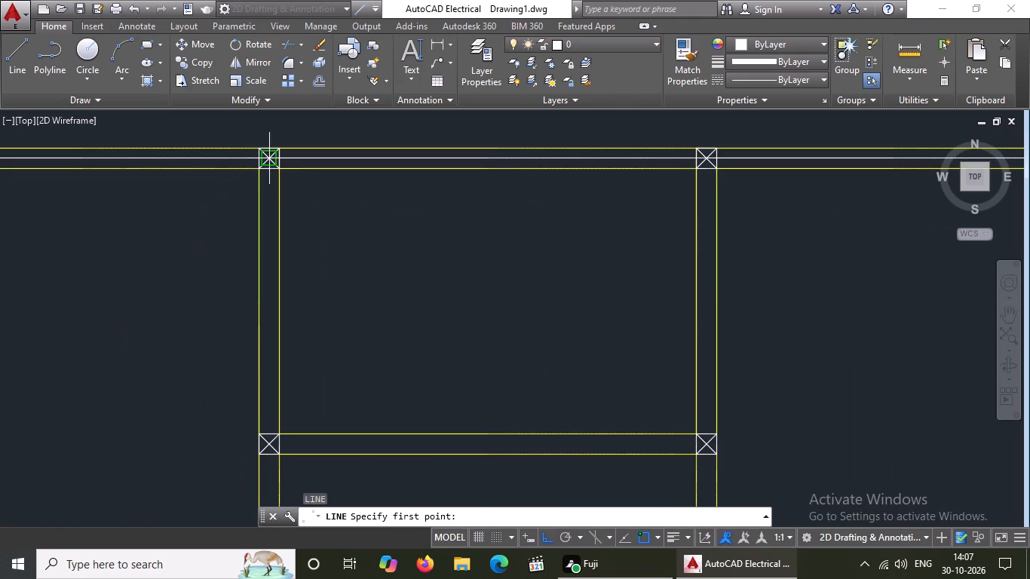
click(262, 152)
click(269, 445)
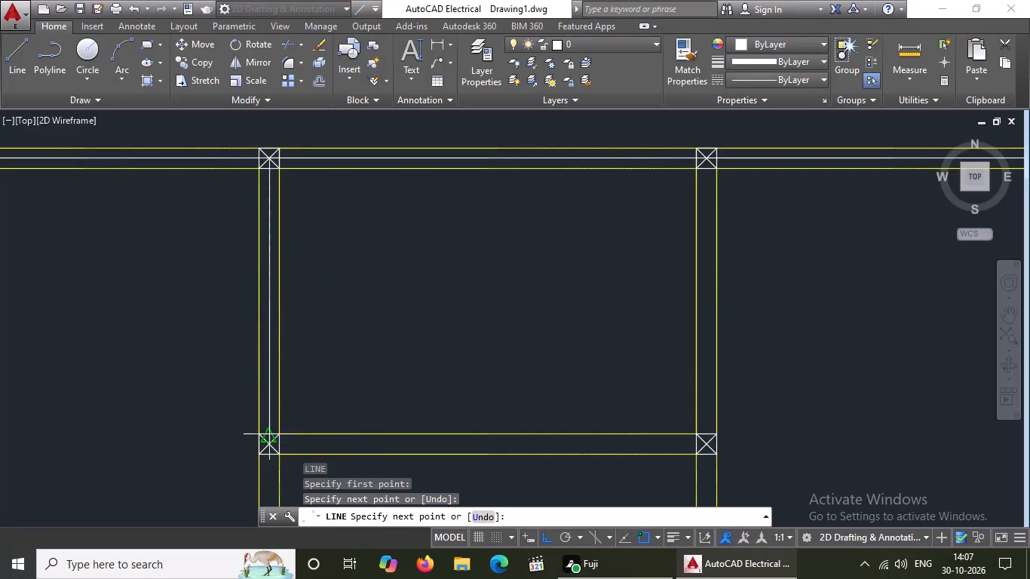
scroll(277, 323, down, 3)
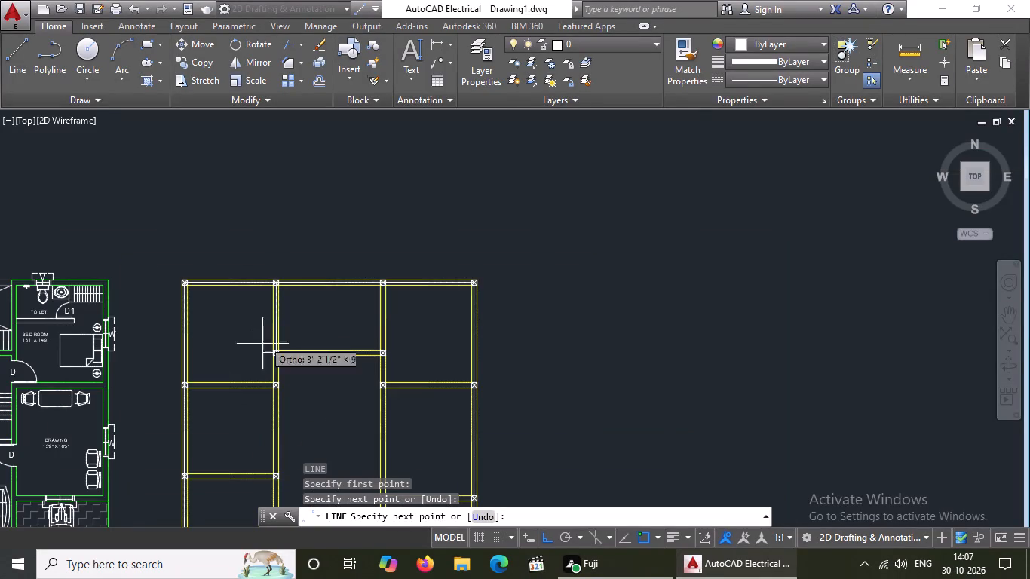
scroll(281, 380, up, 3)
click(254, 404)
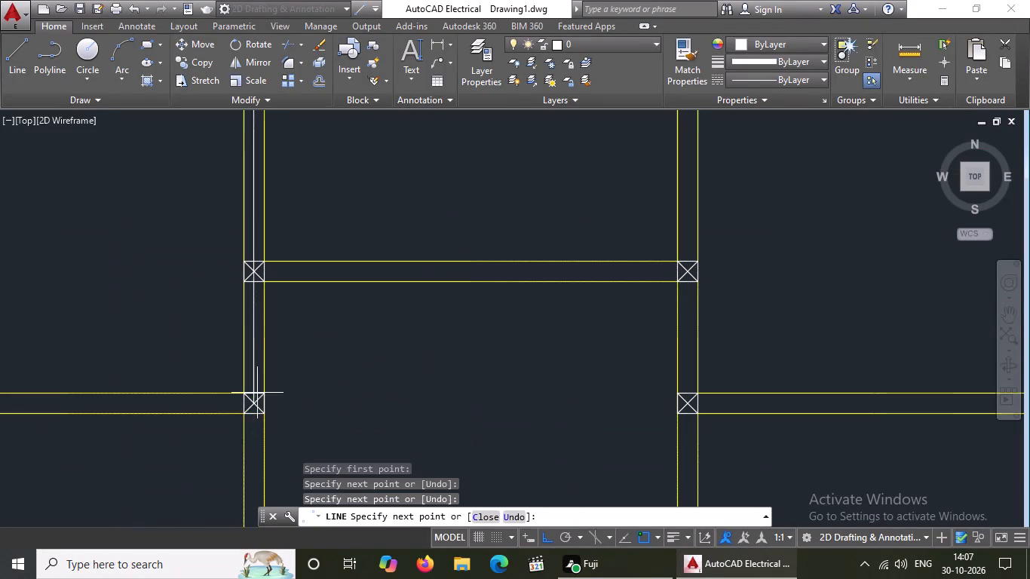
scroll(262, 247, down, 3)
scroll(257, 385, up, 4)
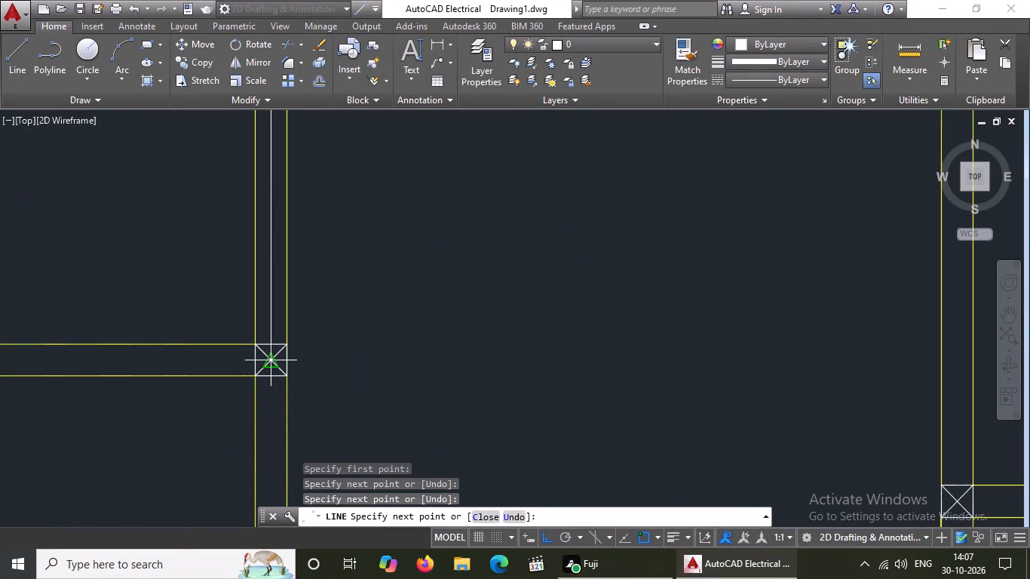
click(272, 357)
scroll(272, 265, down, 3)
scroll(265, 417, up, 3)
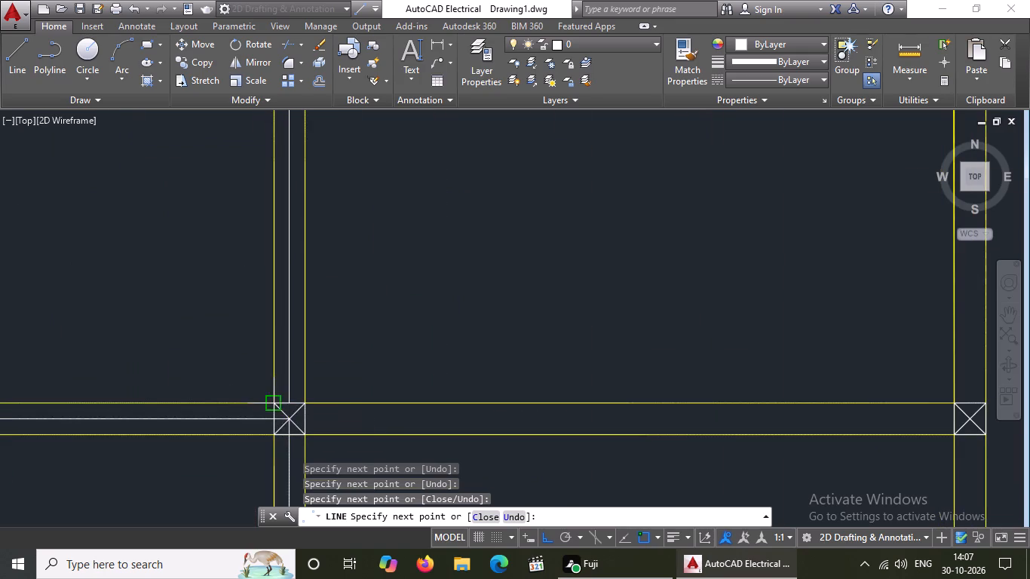
click(292, 424)
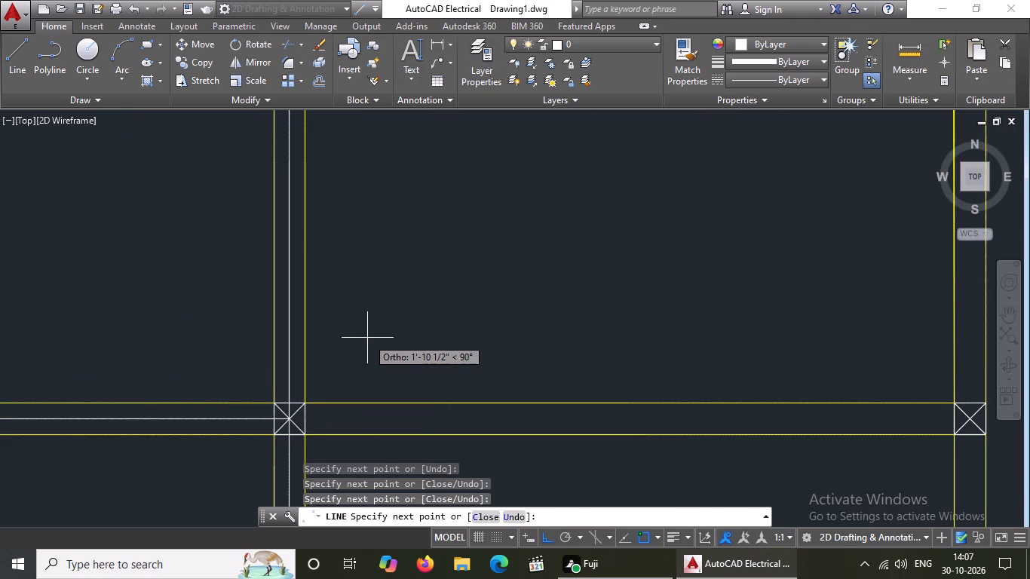
key(Escape)
Draw a centreline along the left bay's upper intermediate beam, linking the column centres on the left and second vertical beams.
scroll(363, 321, down, 5)
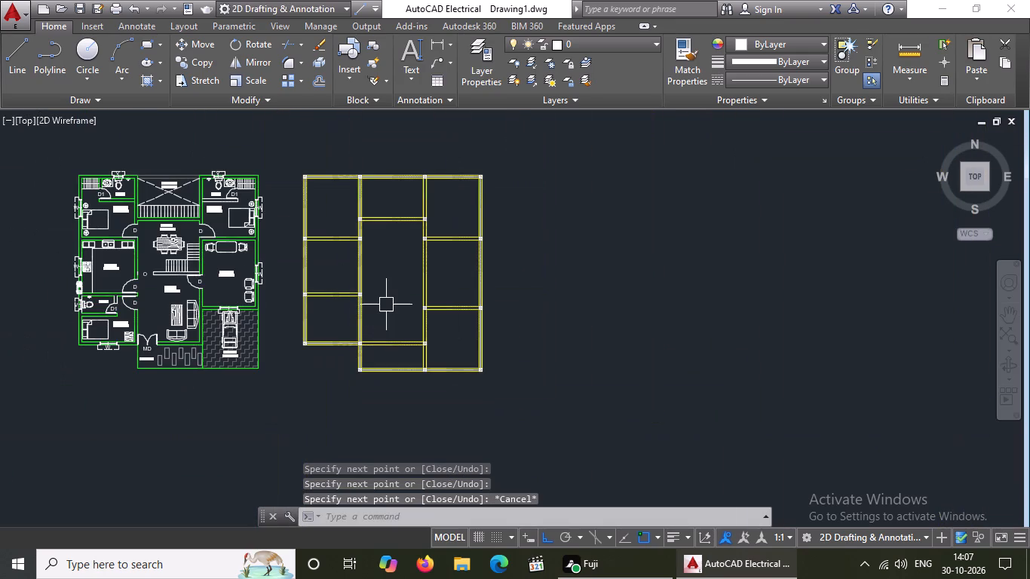
key(l)
key(Return)
scroll(352, 244, up, 1)
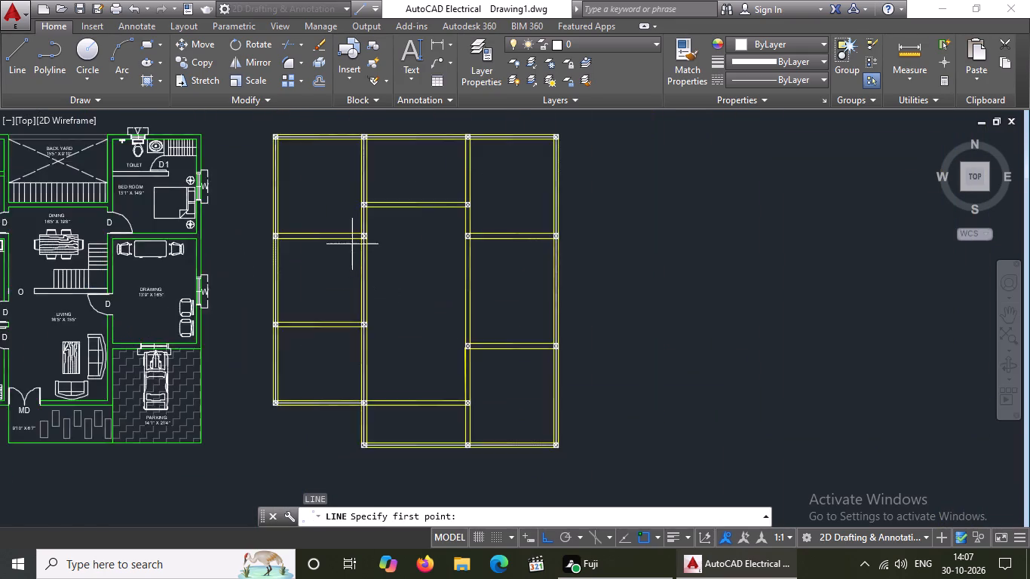
scroll(352, 244, up, 1)
scroll(240, 228, up, 2)
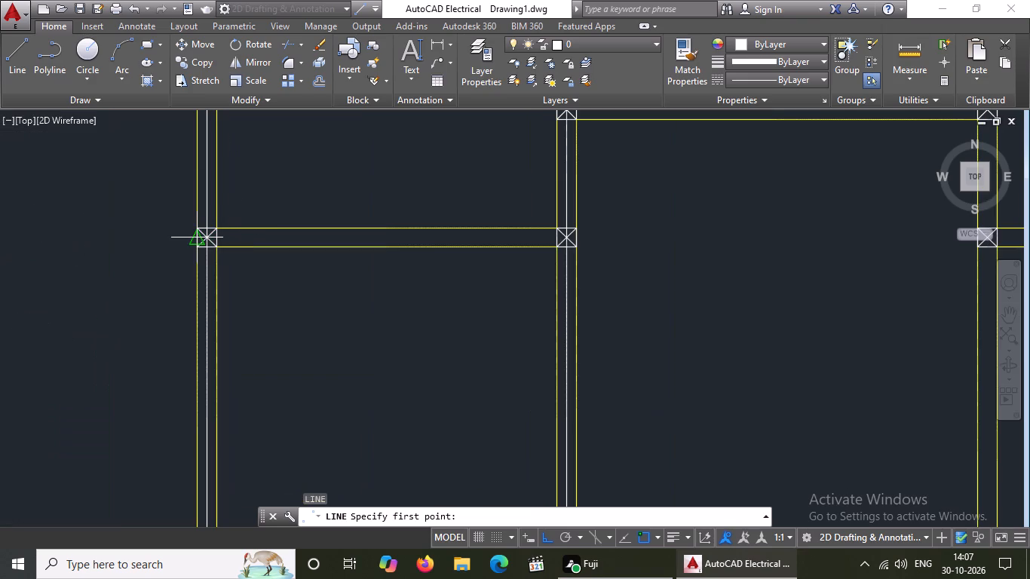
click(212, 234)
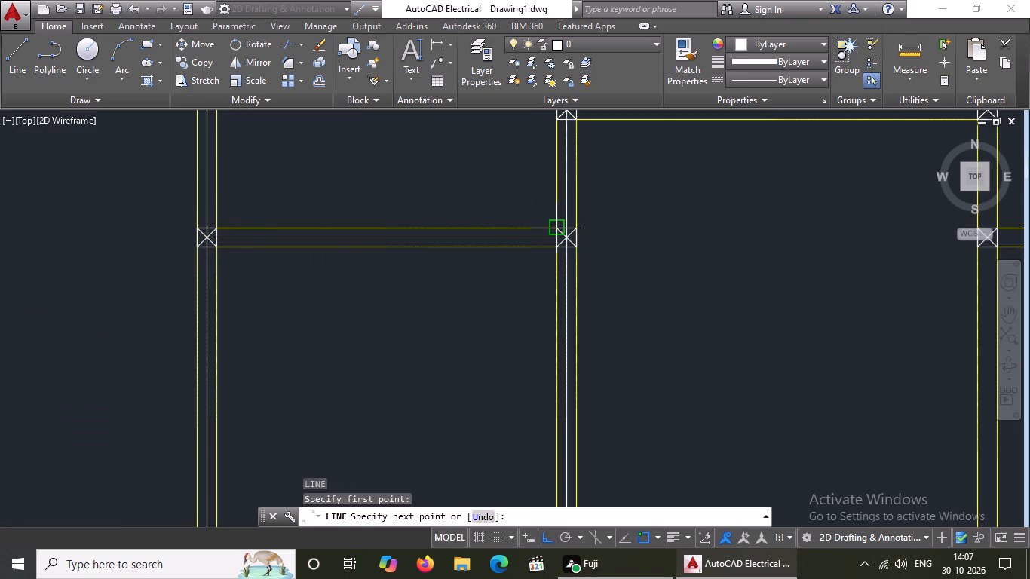
drag(569, 243, 583, 243)
key(Return)
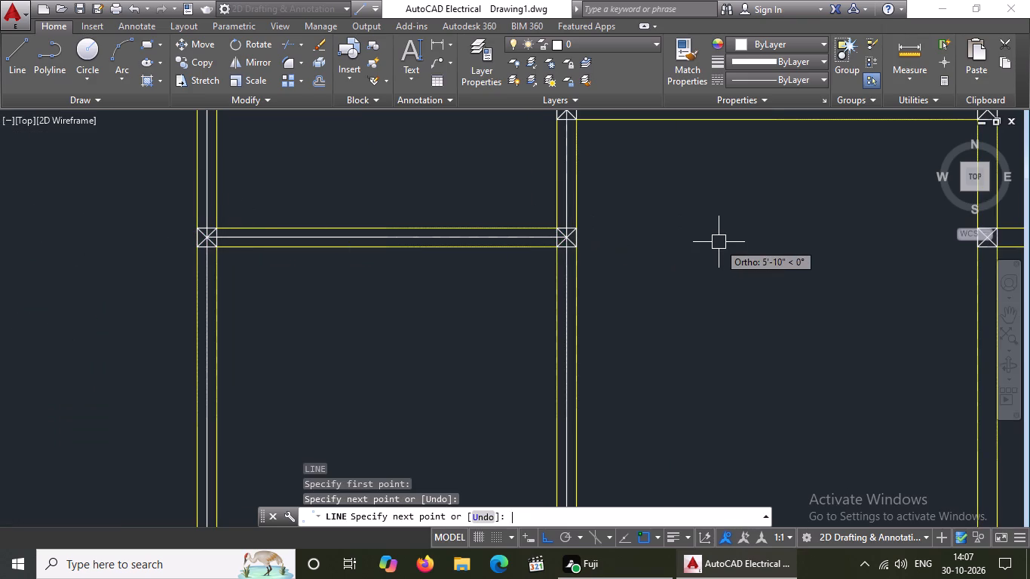
Draw a centreline along the left bay's lower intermediate beam between the column centres at its two ends.
key(l)
key(Return)
scroll(720, 242, down, 2)
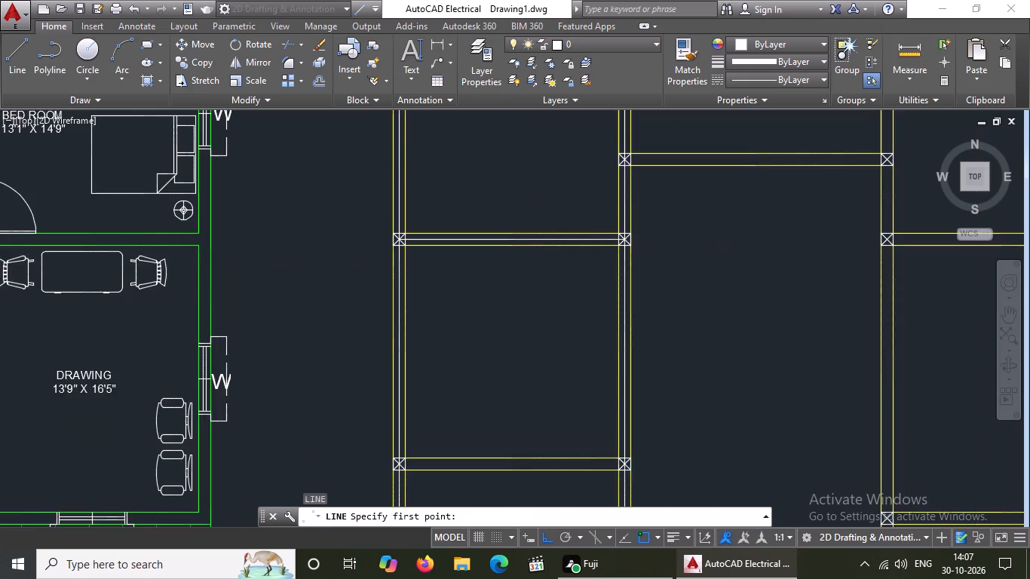
scroll(523, 404, up, 3)
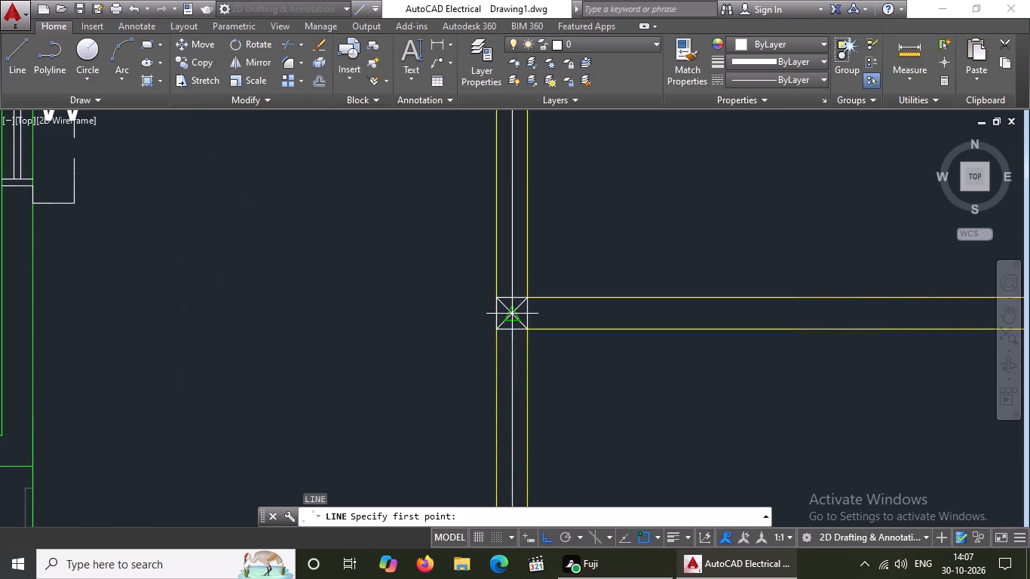
click(509, 314)
scroll(508, 314, down, 4)
scroll(605, 315, up, 2)
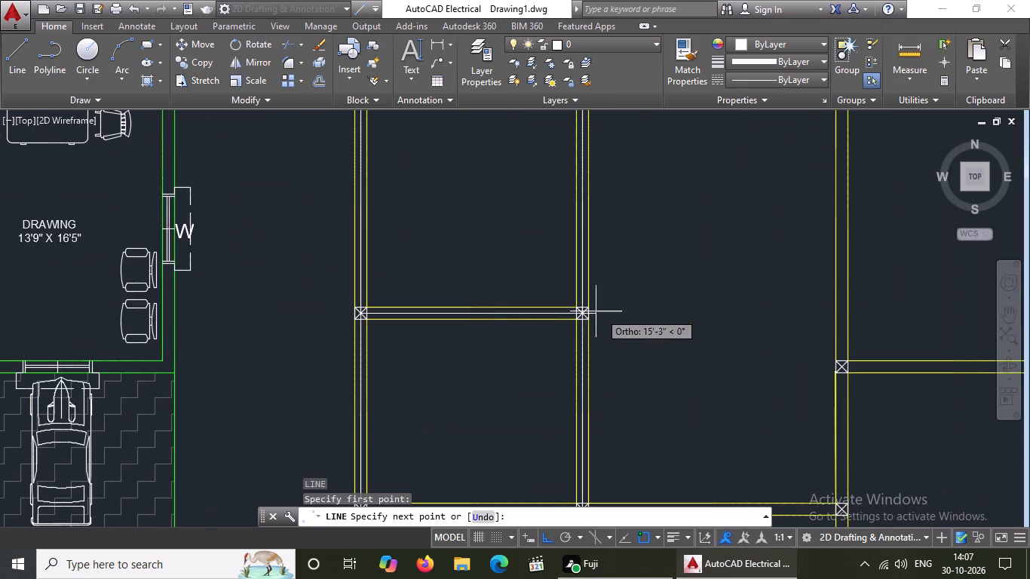
scroll(587, 312, up, 3)
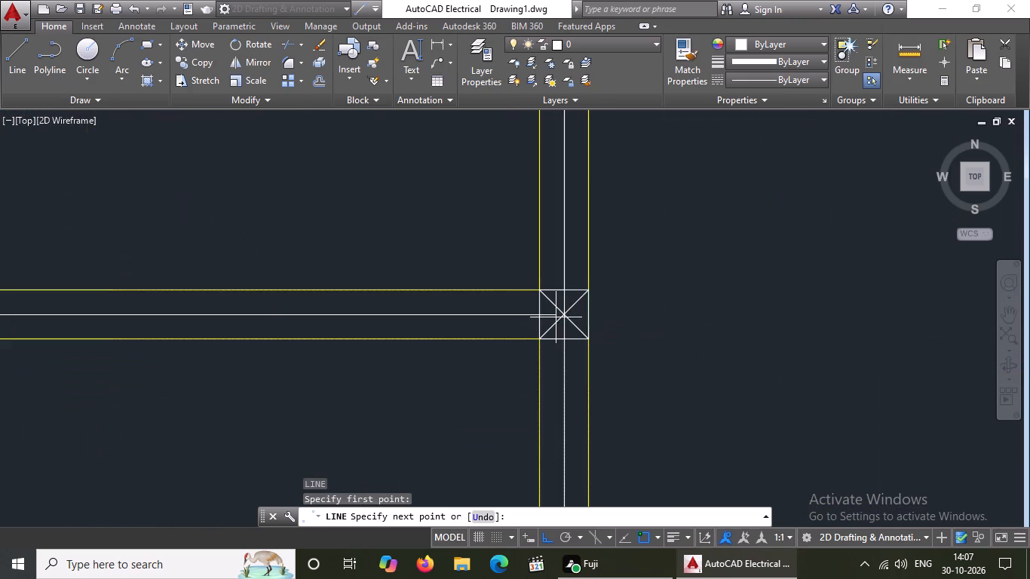
drag(565, 314, 592, 311)
key(Return)
Draw a centreline down the third vertical beam from the top column's centre through the next column centre to the one below.
key(l)
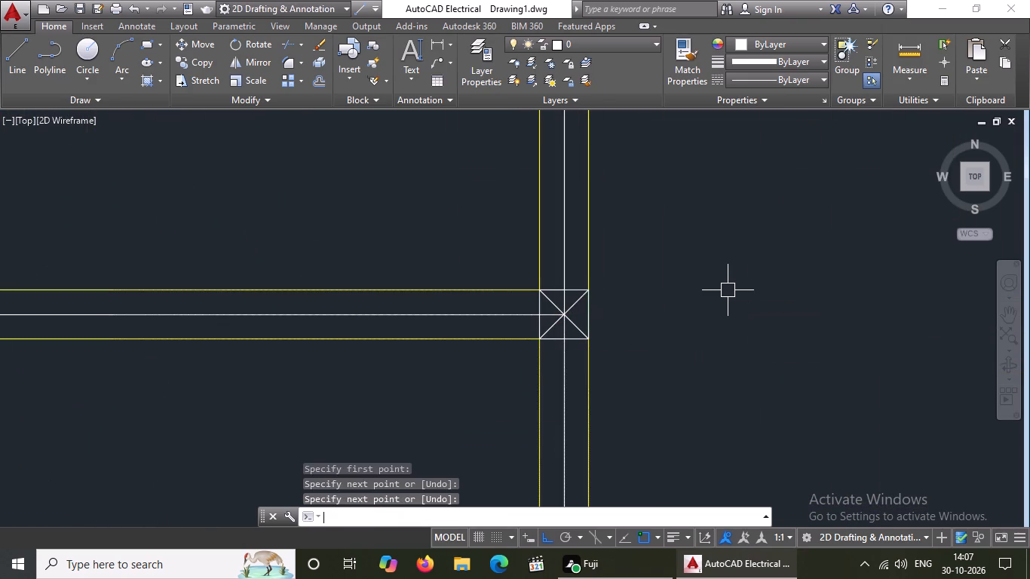
key(Return)
scroll(725, 302, down, 5)
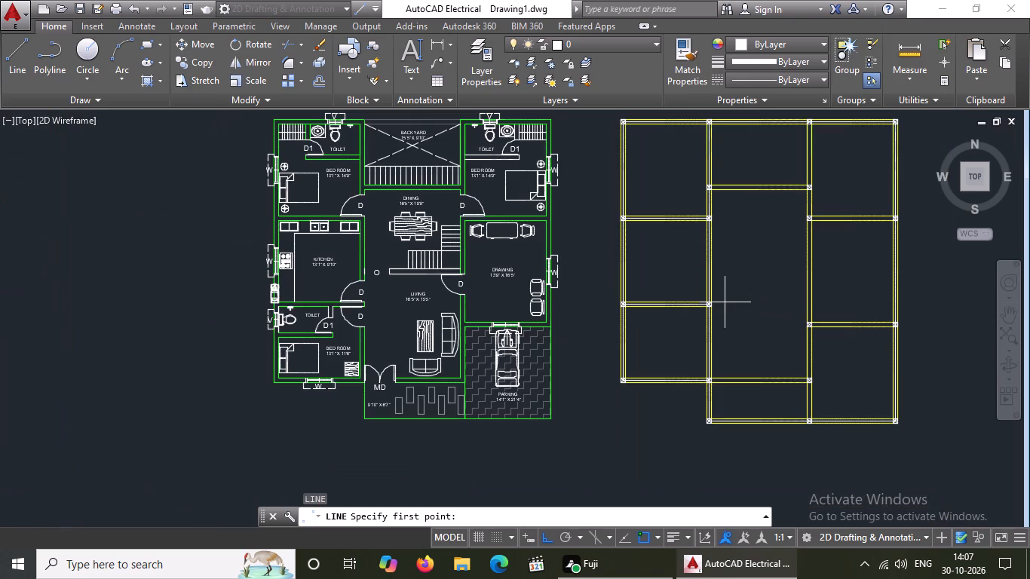
scroll(859, 394, up, 2)
scroll(773, 357, down, 2)
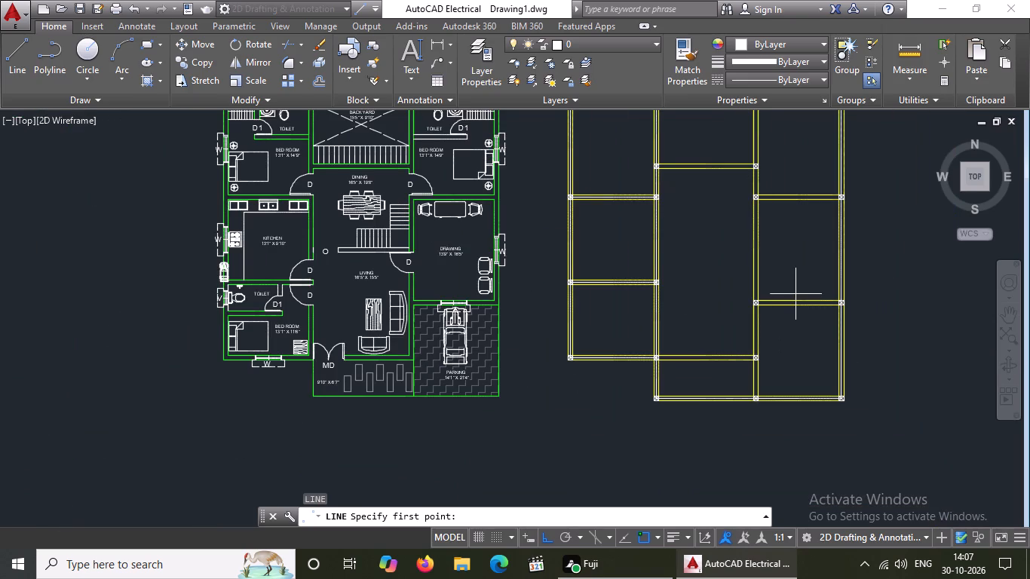
middle_drag(783, 305, 763, 327)
scroll(742, 123, up, 5)
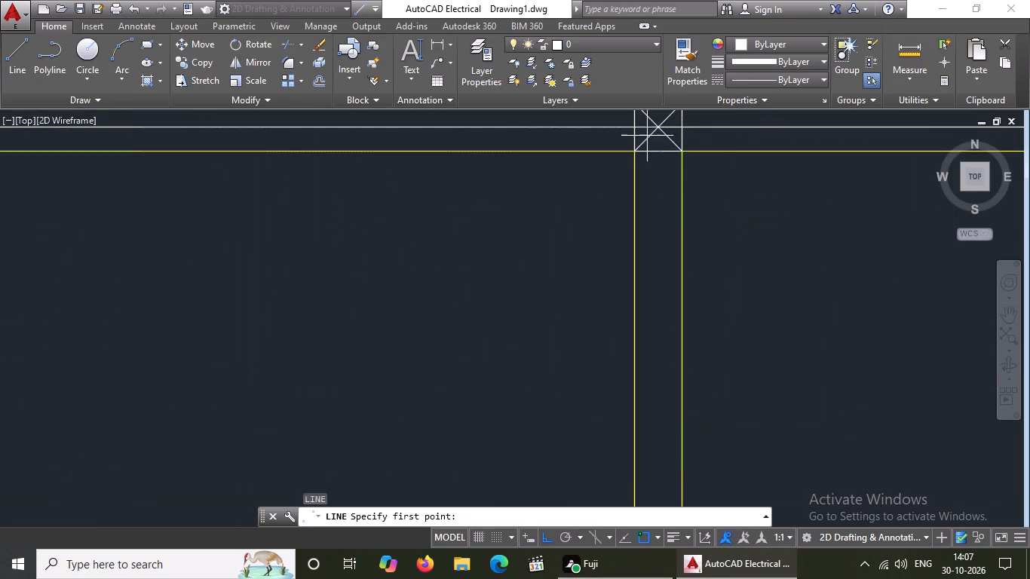
click(654, 128)
scroll(647, 163, down, 3)
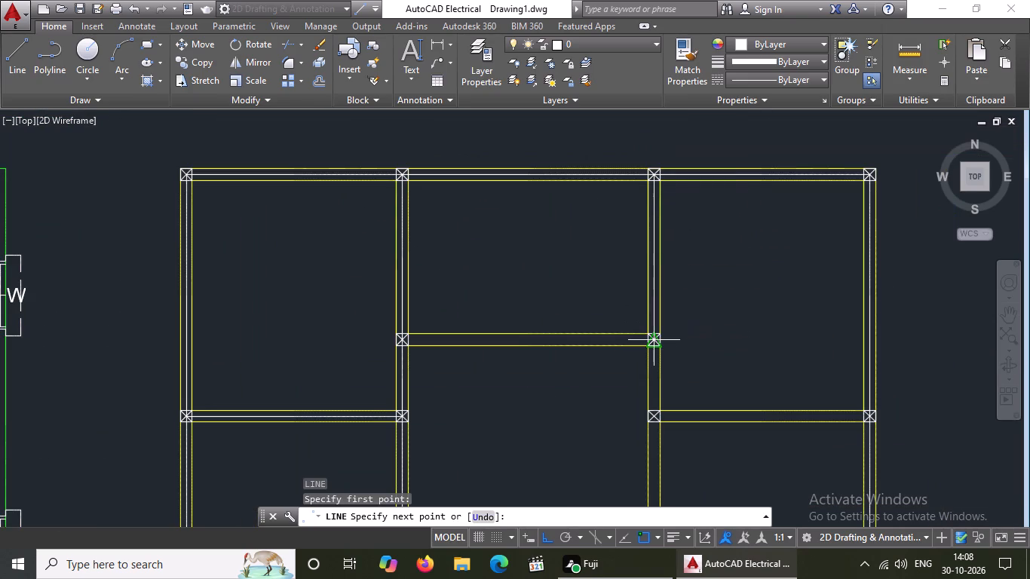
scroll(652, 342, up, 4)
click(651, 336)
scroll(671, 329, down, 2)
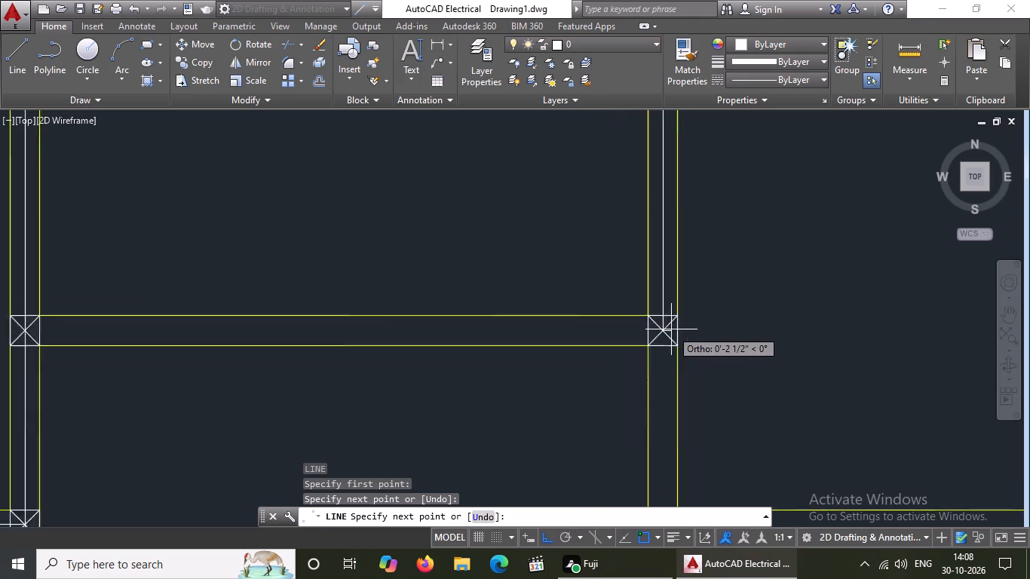
scroll(671, 329, down, 1)
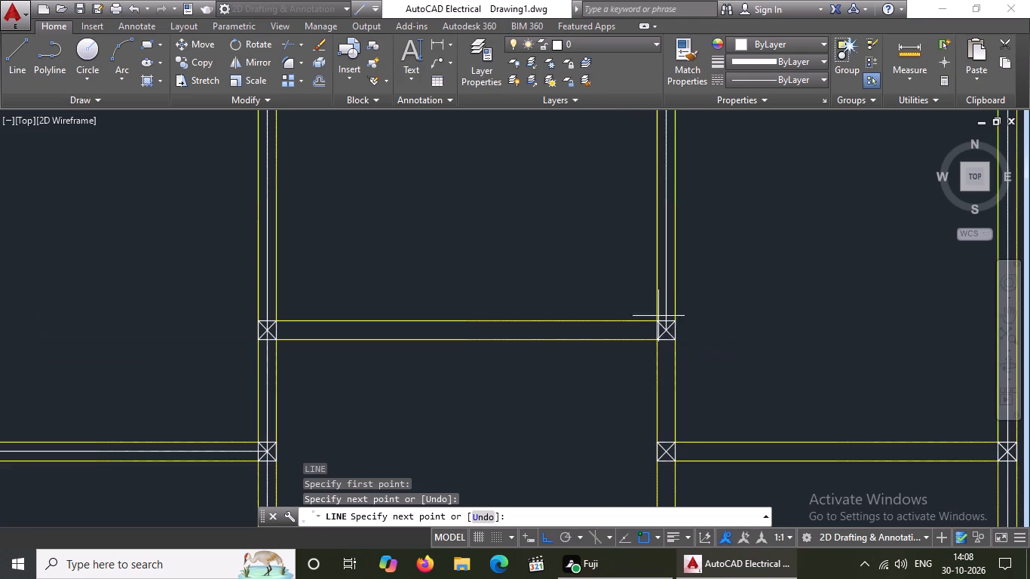
click(664, 452)
Continue the centreline down the third vertical beam through the two lower column centres to the bottom beam's middle column.
scroll(659, 381, down, 4)
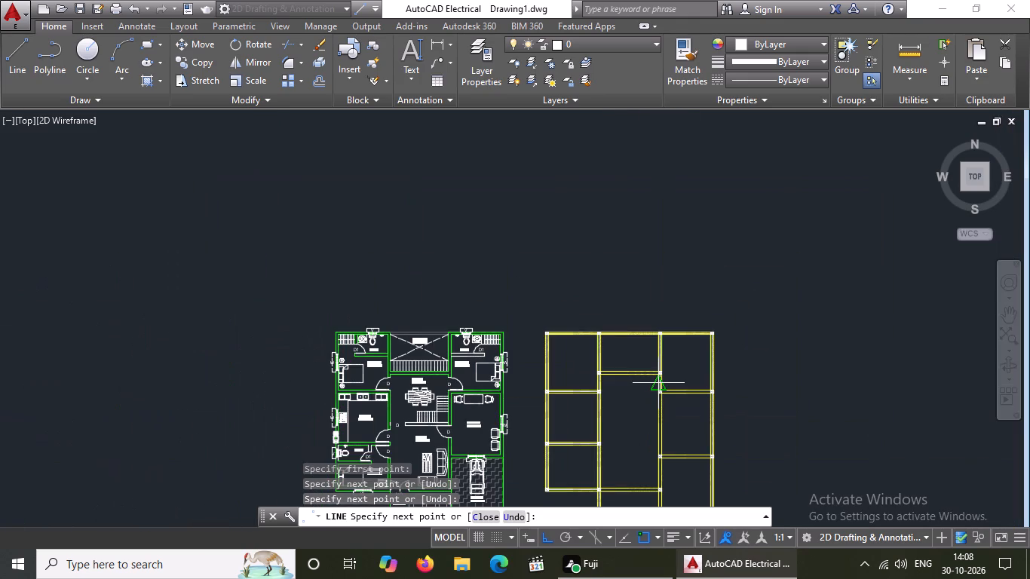
scroll(668, 364, down, 3)
scroll(676, 421, up, 3)
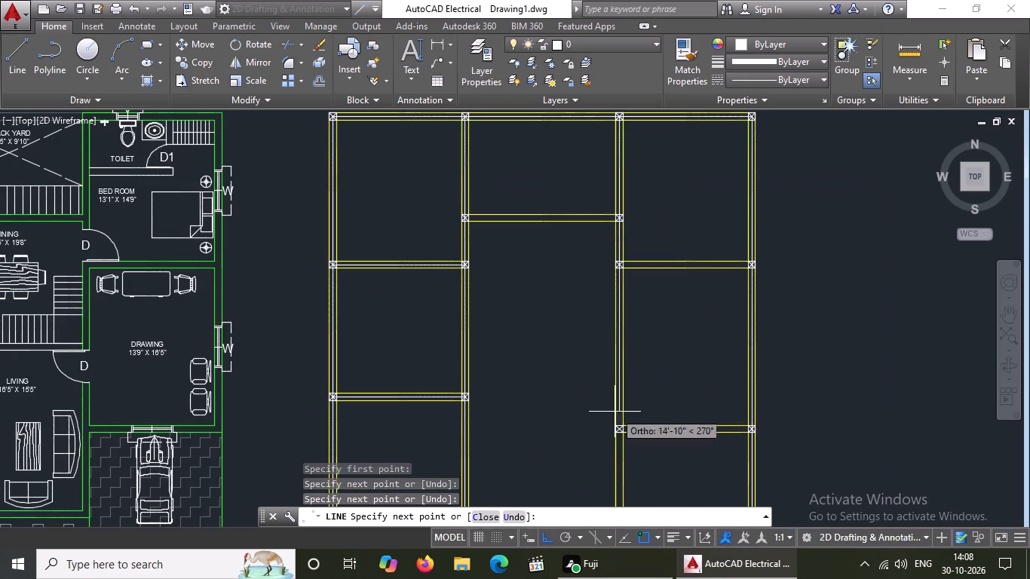
scroll(615, 432, up, 3)
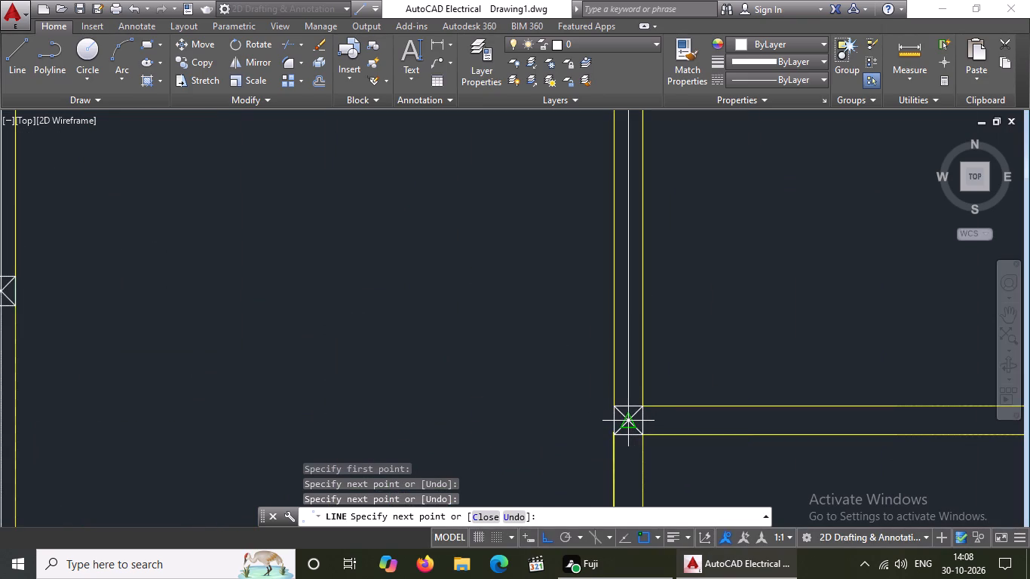
click(627, 418)
scroll(630, 354, down, 4)
scroll(626, 428, up, 4)
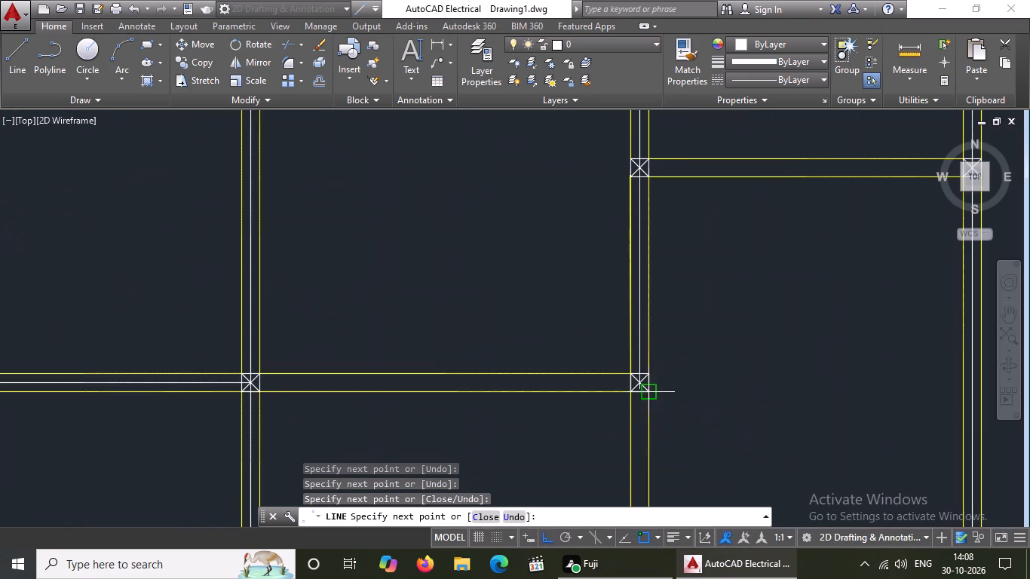
click(640, 380)
scroll(615, 253, down, 3)
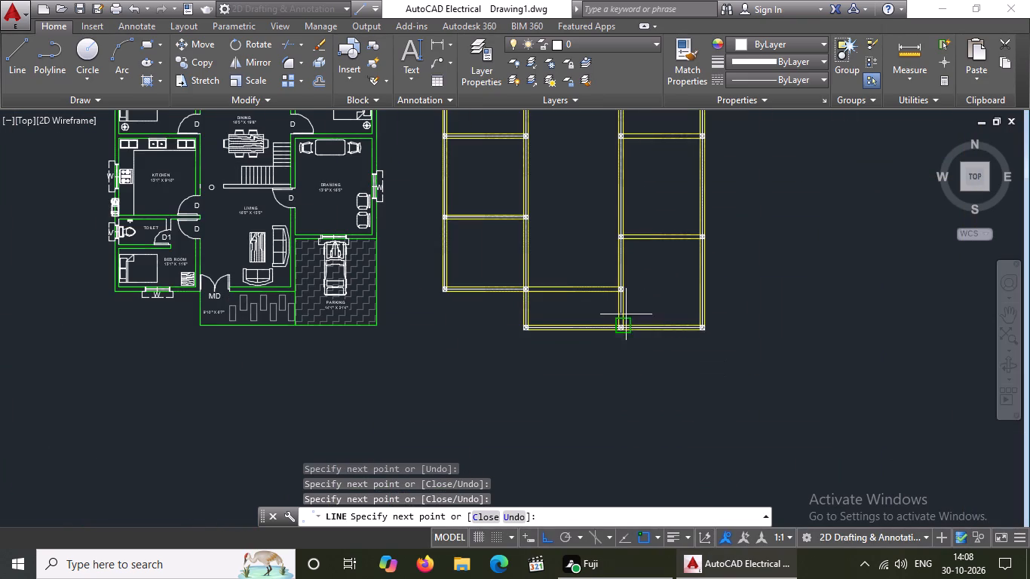
scroll(624, 333, up, 3)
click(605, 317)
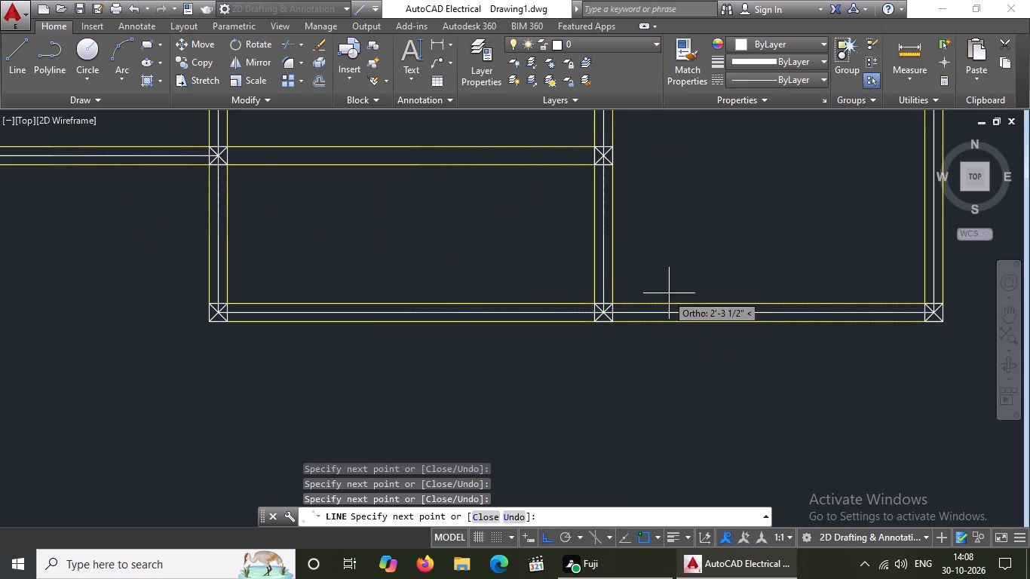
key(Escape)
Draw a centreline along the middle bay's lower horizontal beam between the column centres on the second and third vertical beams.
key(l)
key(Return)
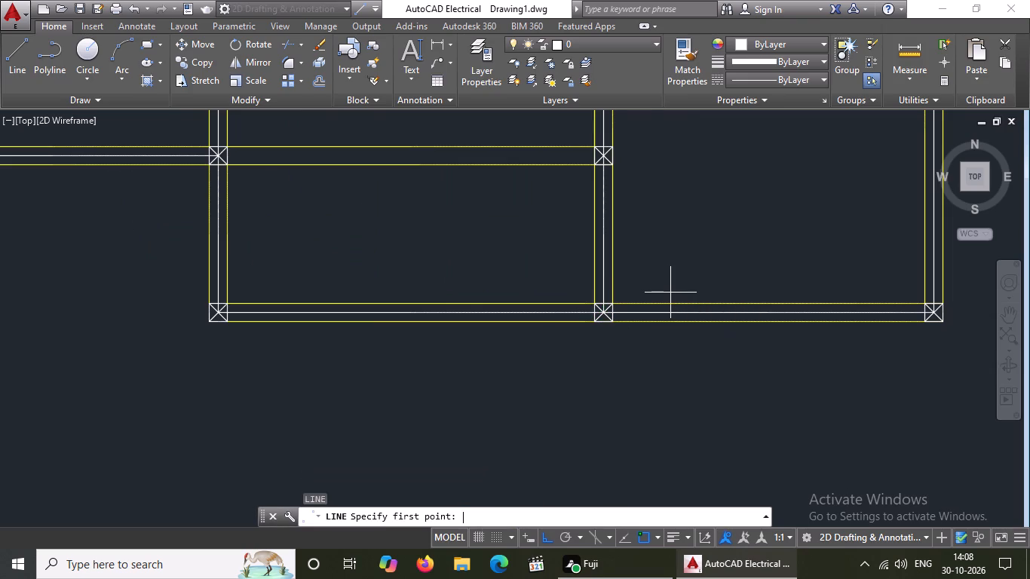
drag(219, 155, 227, 156)
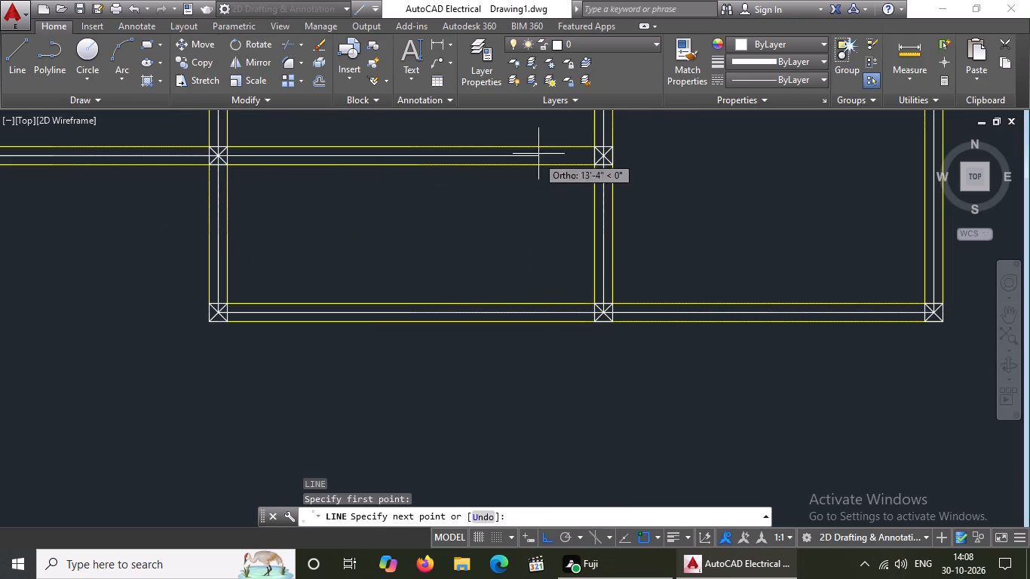
click(605, 152)
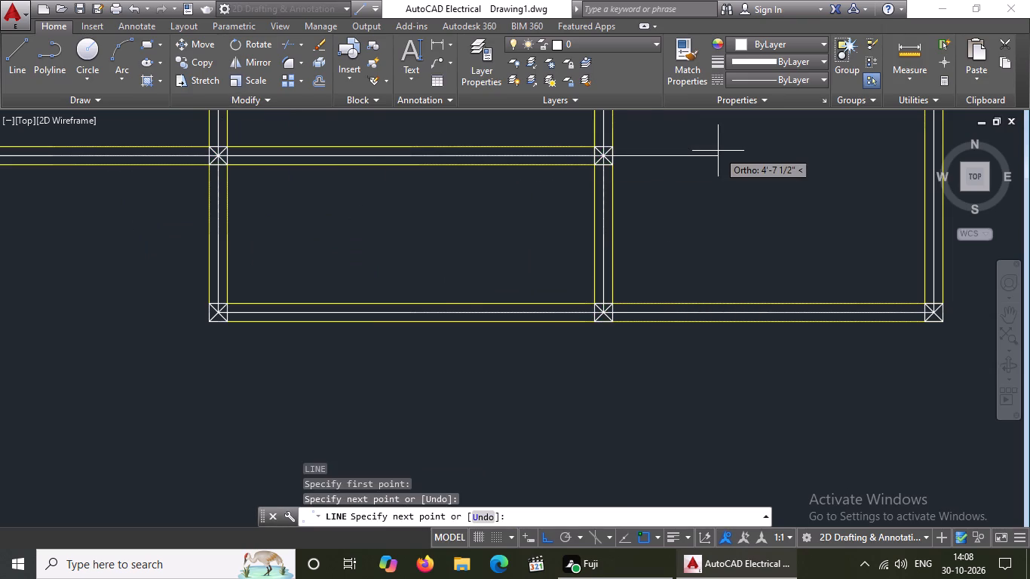
key(Return)
Draw a centreline along the right bay's lower intermediate beam between the column centres at its two ends.
key(l)
key(Return)
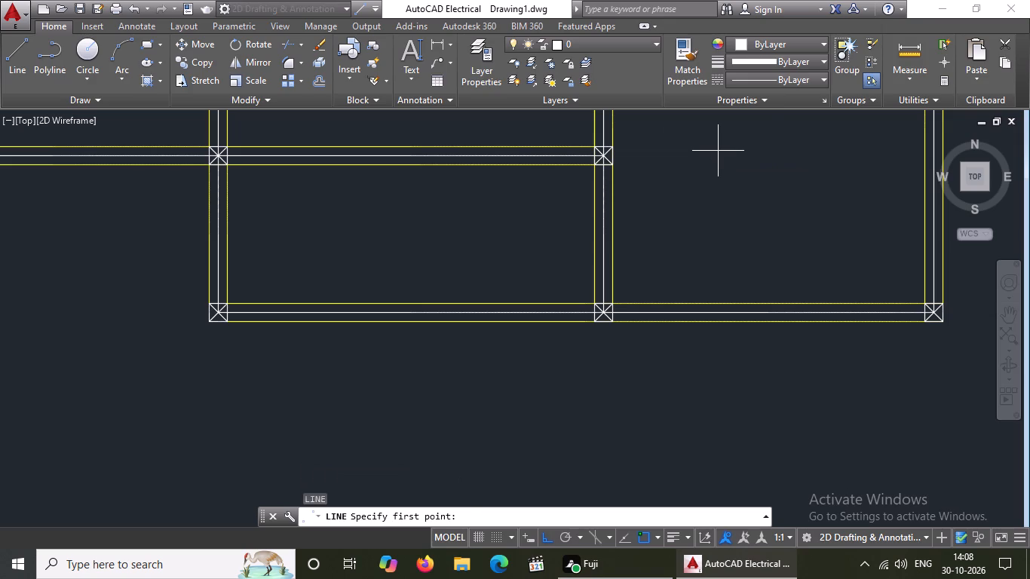
scroll(688, 192, down, 2)
middle_drag(685, 207, 656, 389)
scroll(691, 216, up, 2)
drag(521, 381, 533, 379)
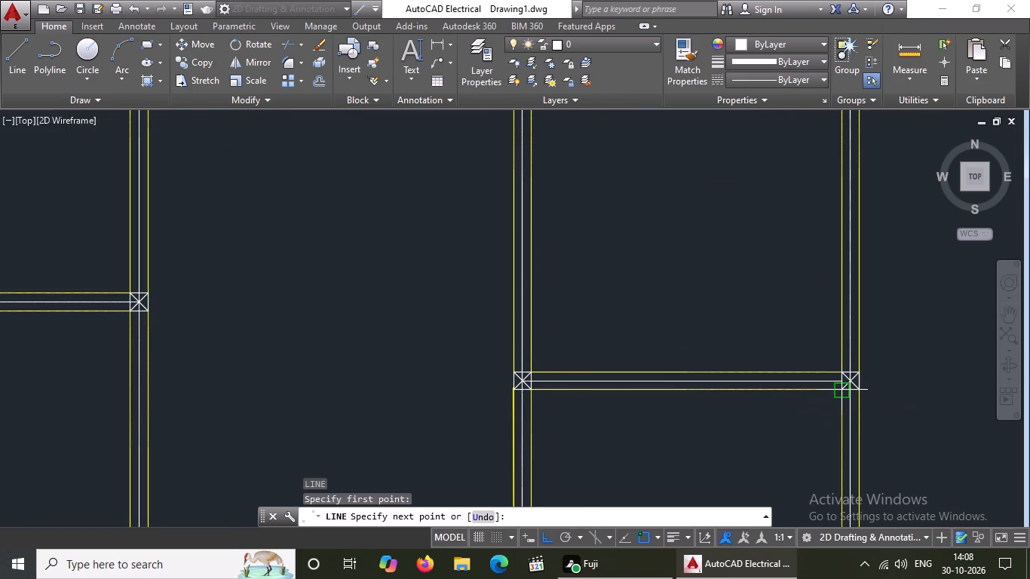
click(856, 375)
key(Return)
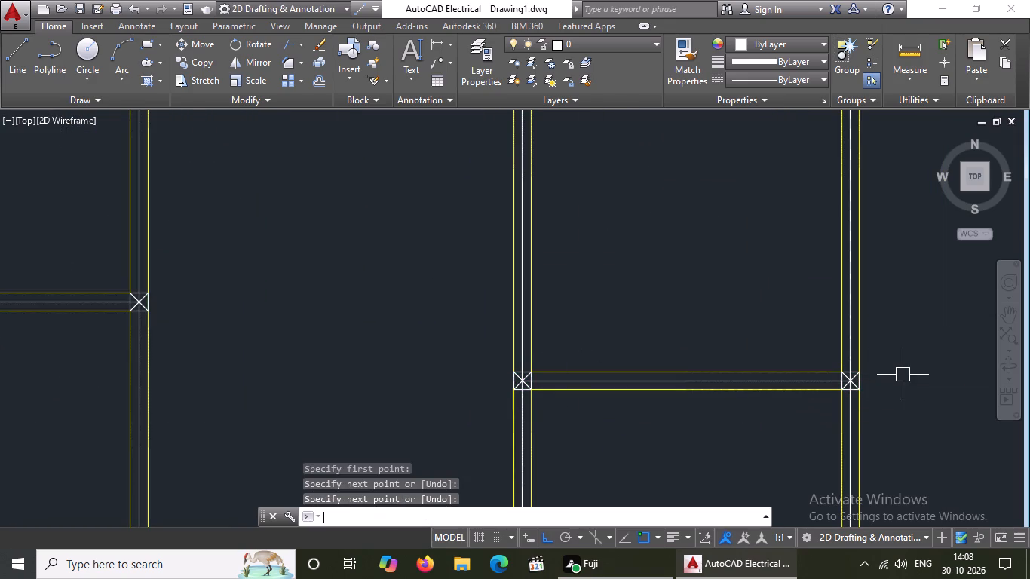
Draw a centreline along the right bay's upper intermediate beam from the third vertical beam's column centre to the right beam's.
key(l)
key(Return)
scroll(888, 379, down, 3)
scroll(878, 202, up, 2)
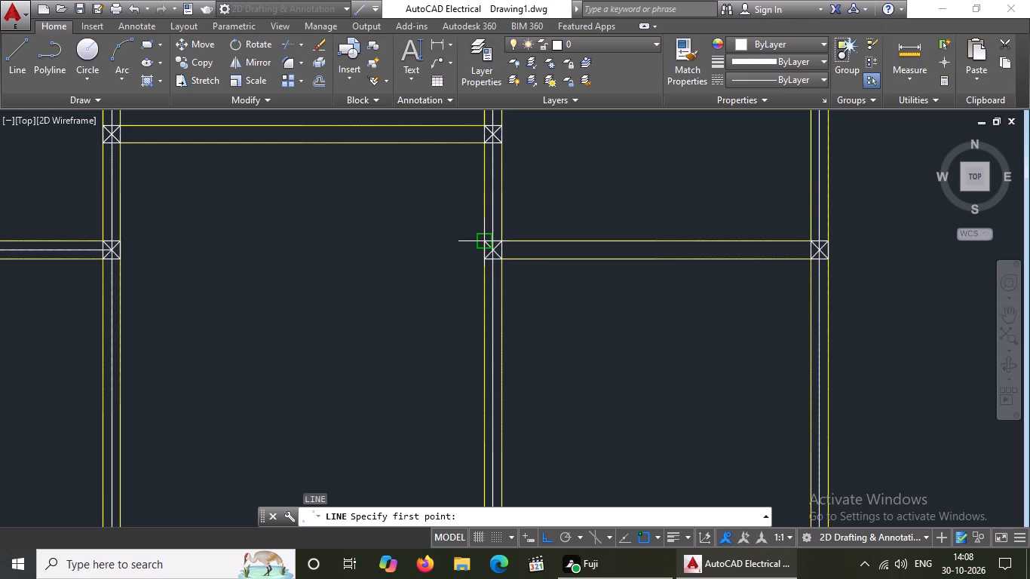
drag(492, 249, 521, 254)
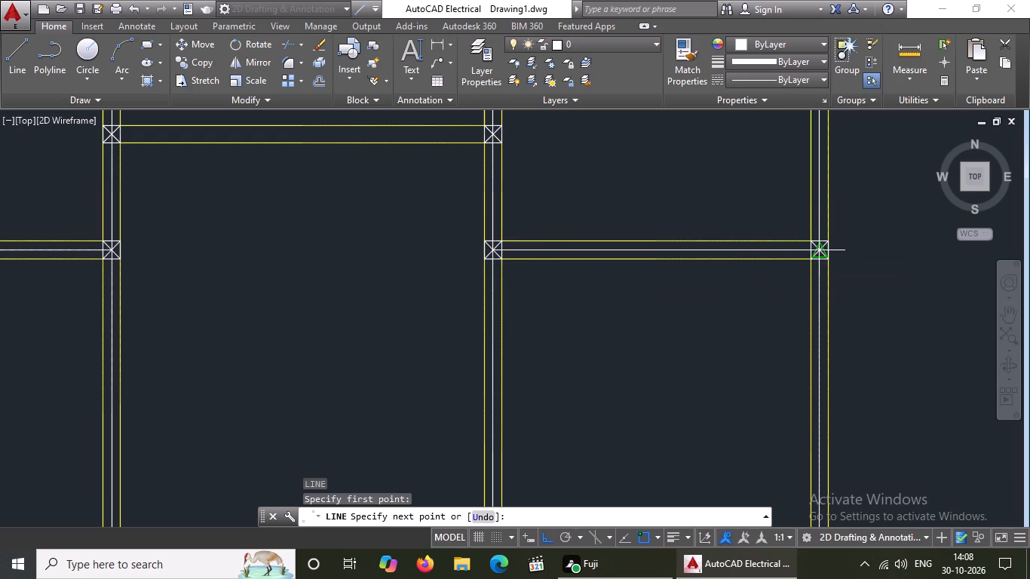
click(817, 253)
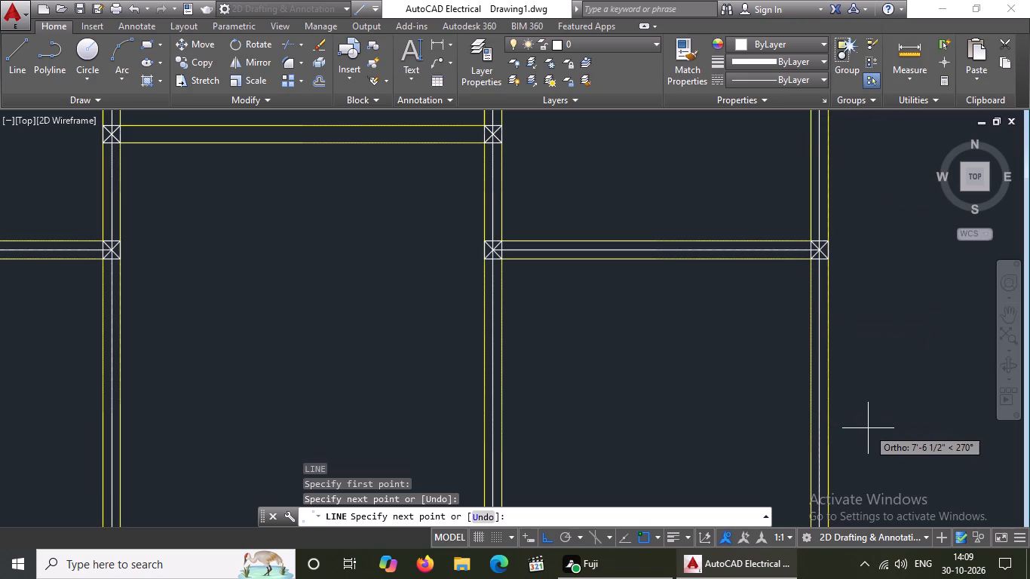
scroll(844, 299, down, 3)
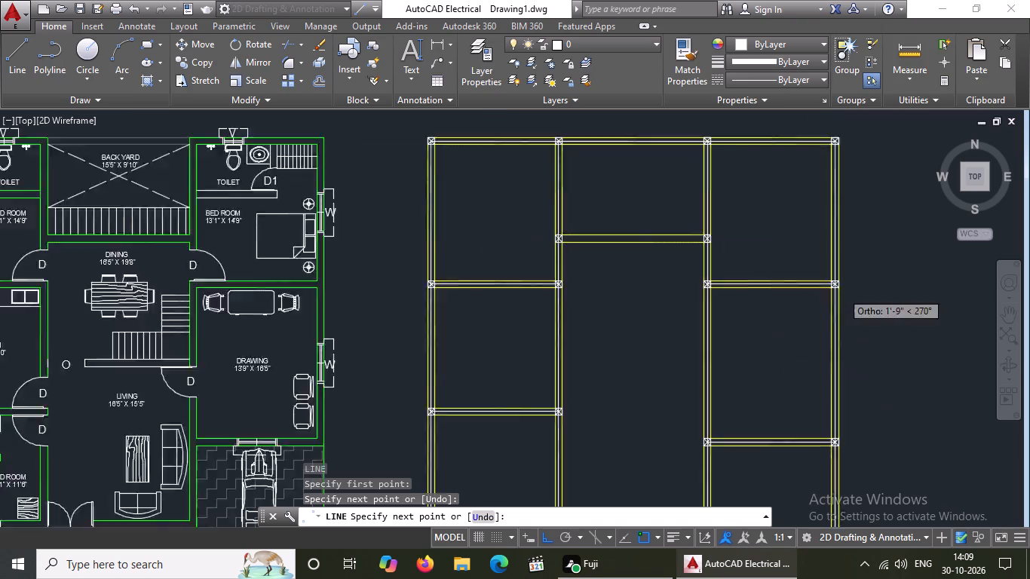
scroll(847, 311, down, 1)
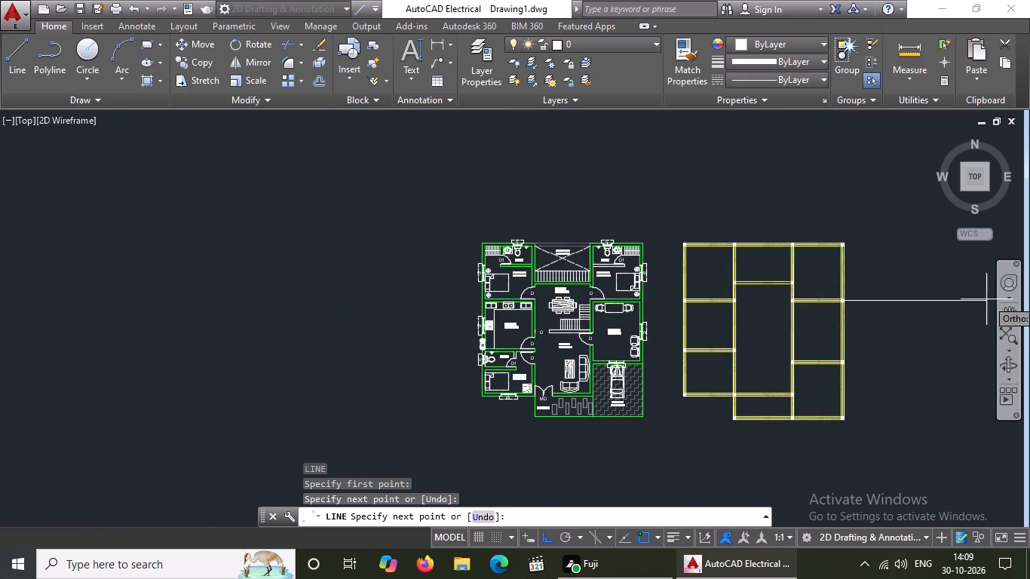
key(Escape)
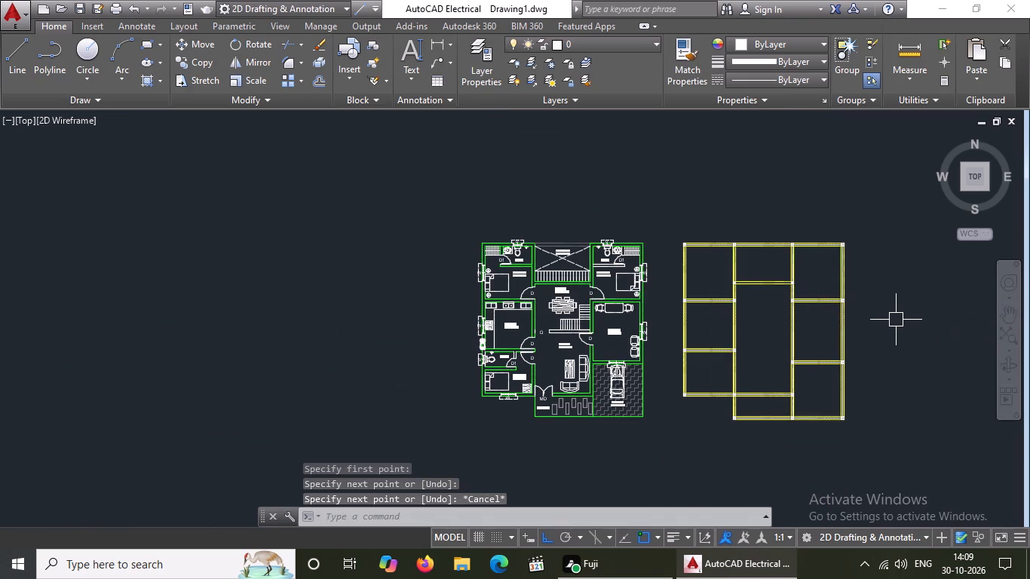
Draw a centreline along the middle bay's upper intermediate beam between the column centres on the second and third vertical beams.
key(l)
key(Return)
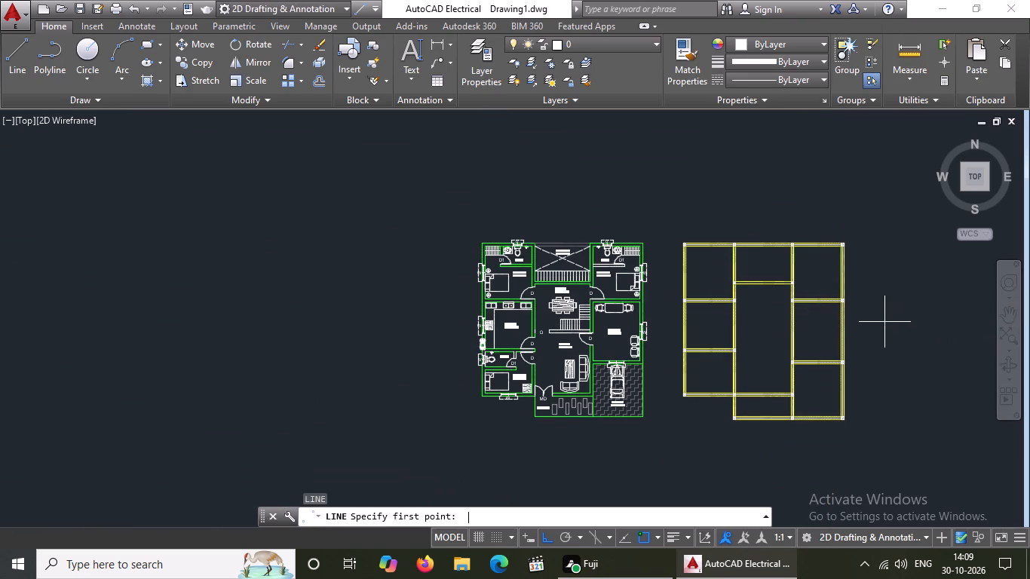
scroll(753, 280, up, 6)
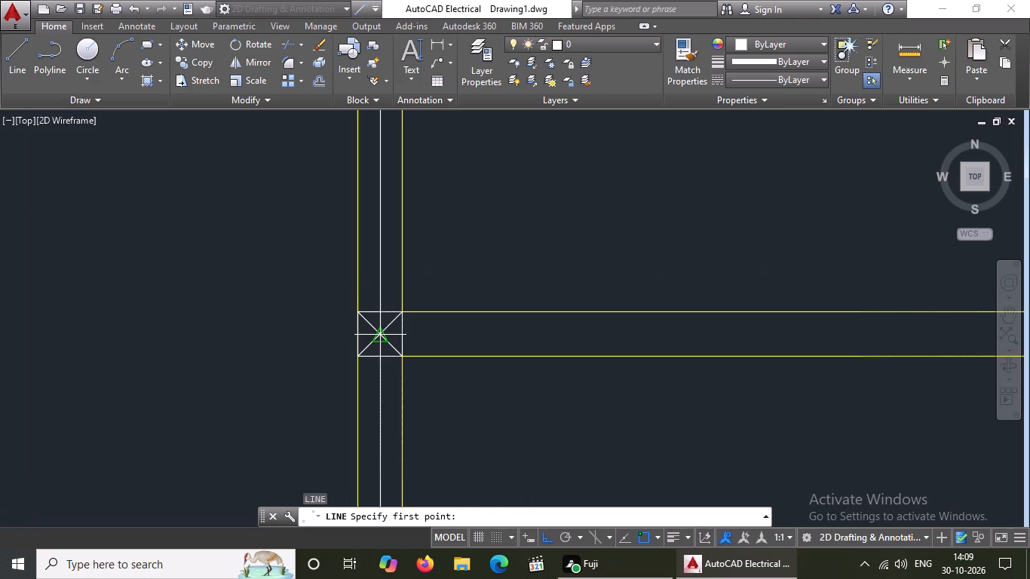
click(376, 332)
scroll(391, 326, down, 3)
scroll(544, 330, up, 4)
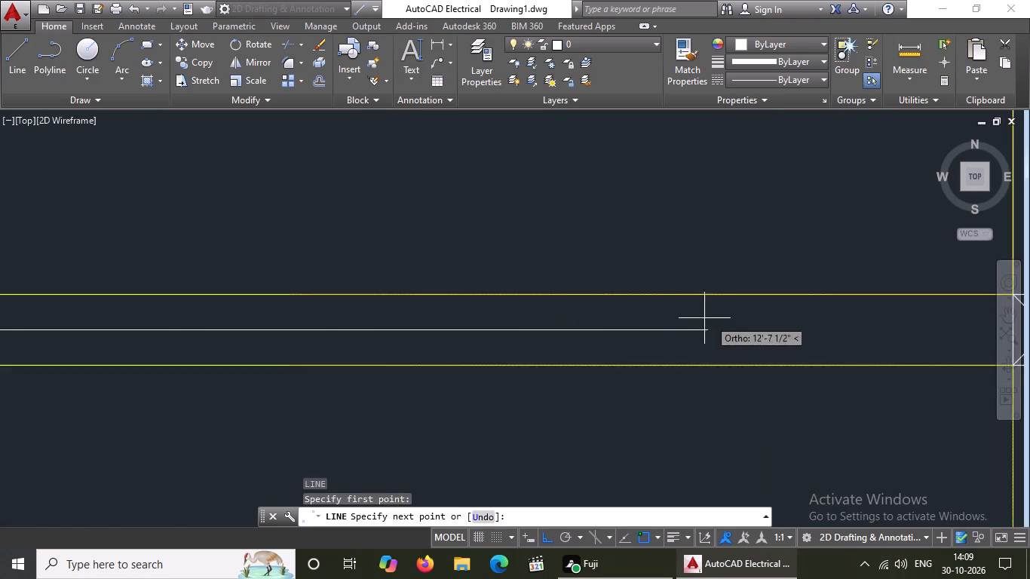
scroll(701, 317, down, 4)
scroll(758, 316, up, 3)
drag(735, 335, 771, 323)
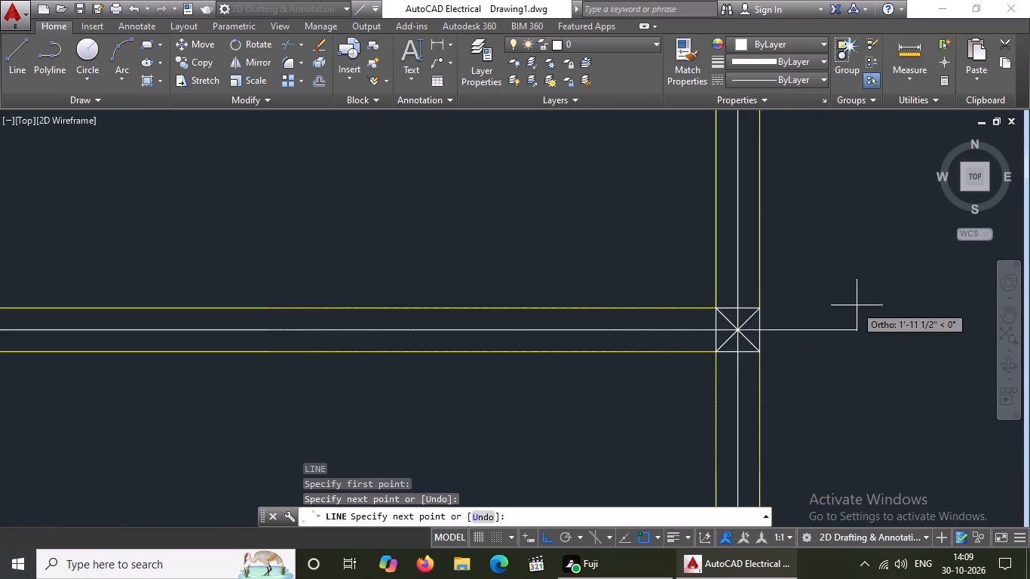
key(Escape)
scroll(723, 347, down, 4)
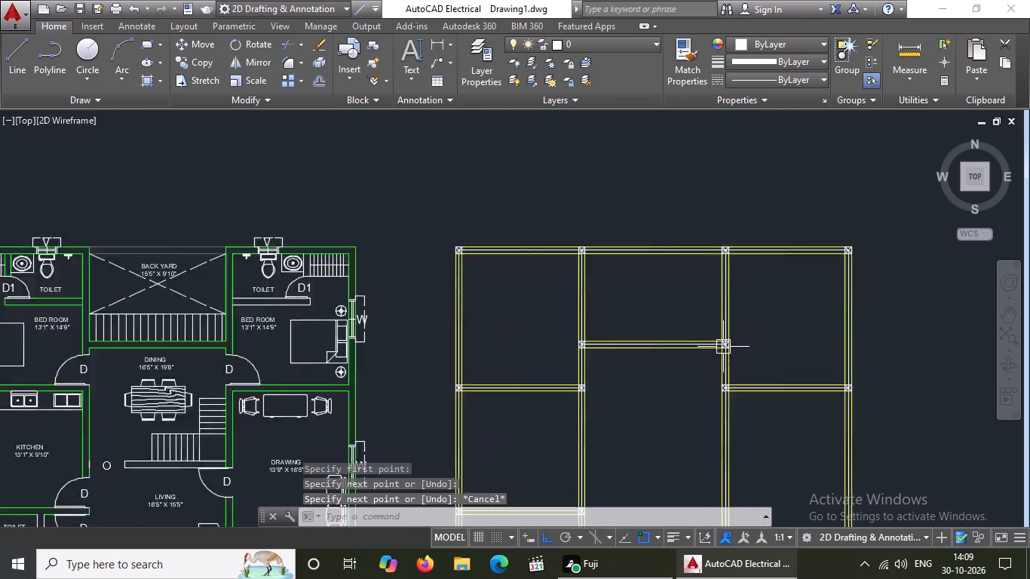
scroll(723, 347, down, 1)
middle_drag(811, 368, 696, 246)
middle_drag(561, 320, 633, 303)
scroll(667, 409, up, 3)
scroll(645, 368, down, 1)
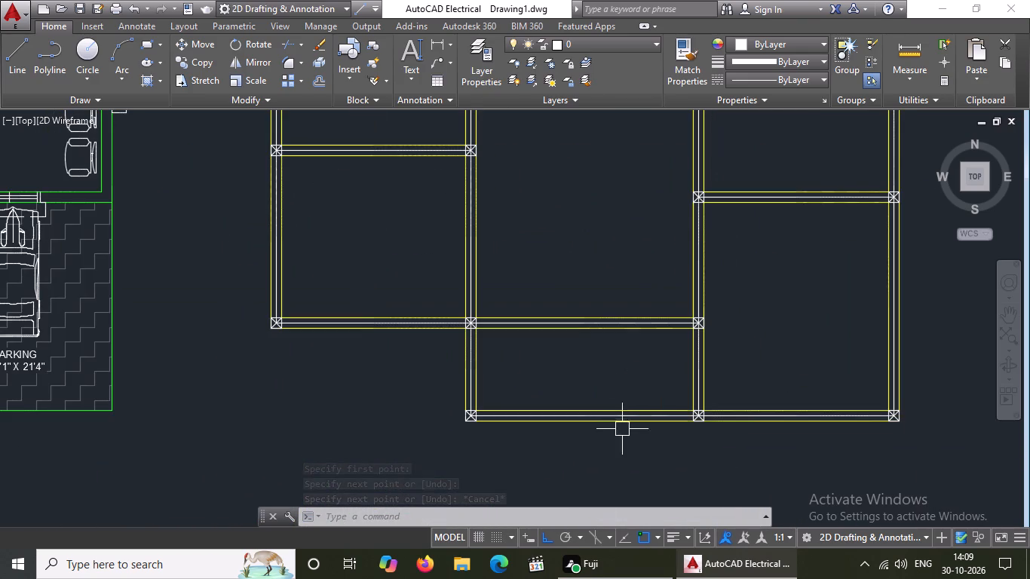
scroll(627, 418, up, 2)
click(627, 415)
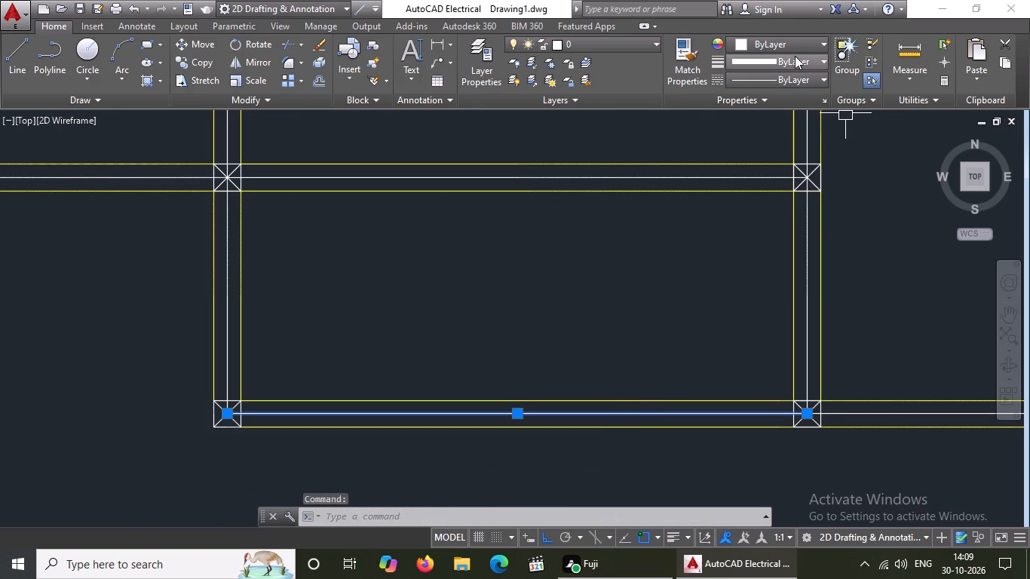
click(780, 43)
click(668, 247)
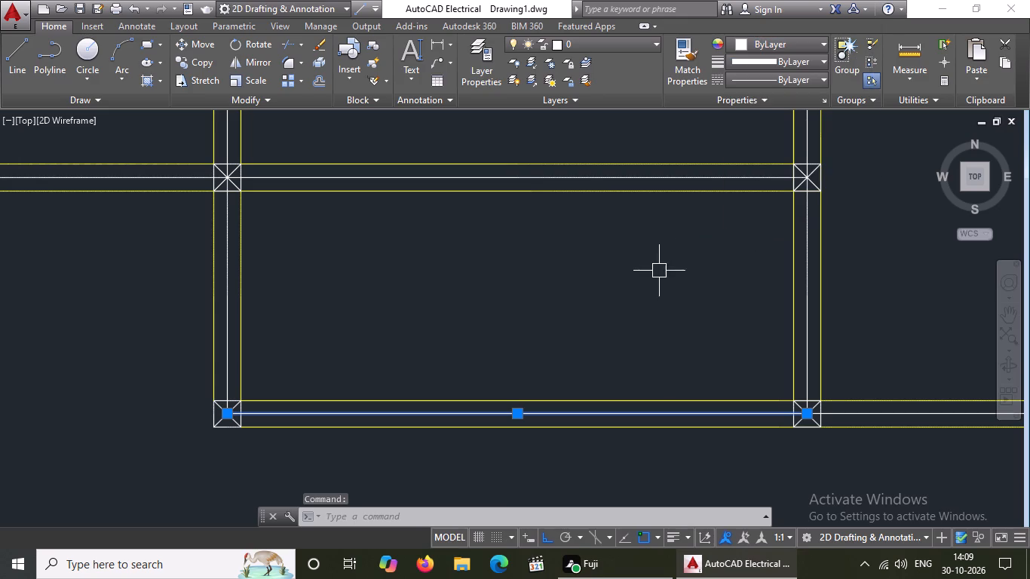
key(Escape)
Make ACAD_ISO02W100 the current linetype with nothing selected.
click(766, 68)
click(765, 87)
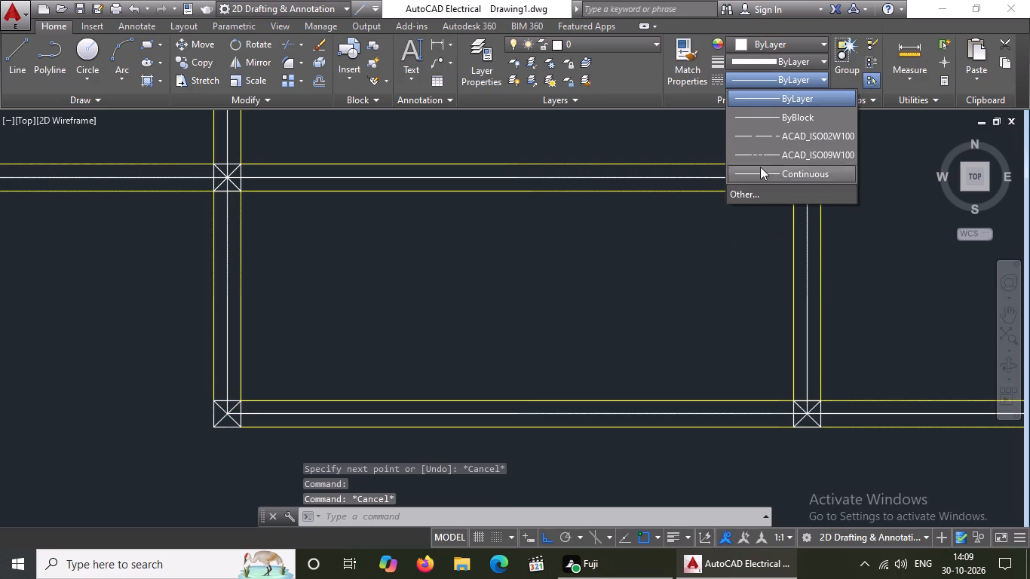
click(764, 139)
key(Escape)
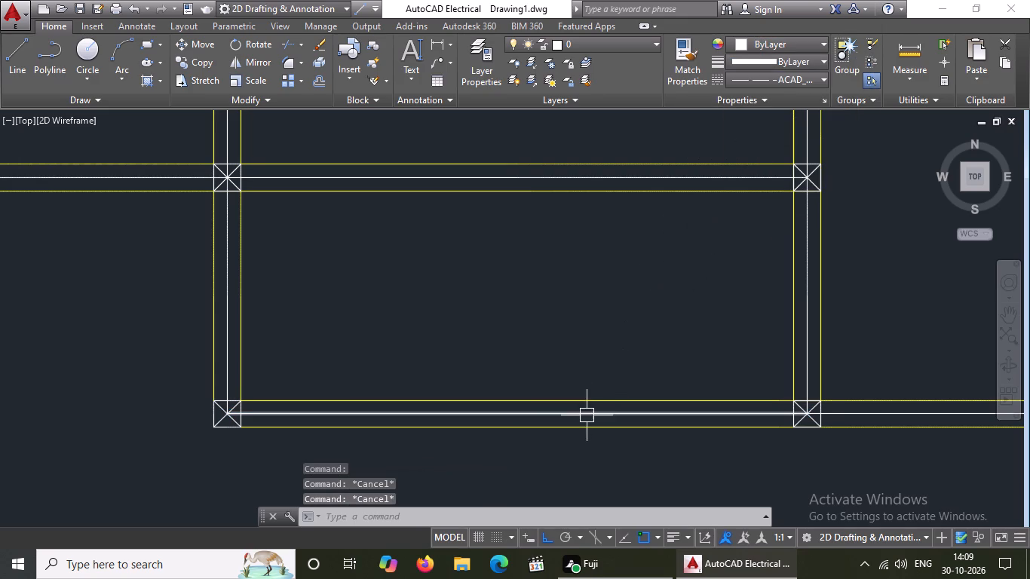
Change the bottom beam's two centrelines, in the middle and right bays, to the ACAD_ISO02W100 linetype.
click(587, 415)
click(766, 76)
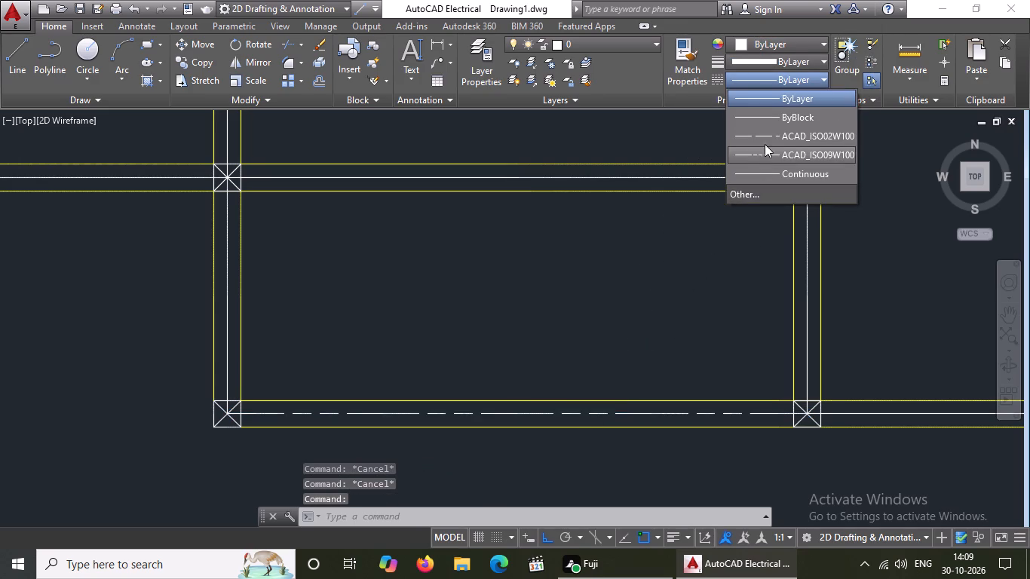
click(765, 131)
key(Escape)
scroll(637, 273, down, 1)
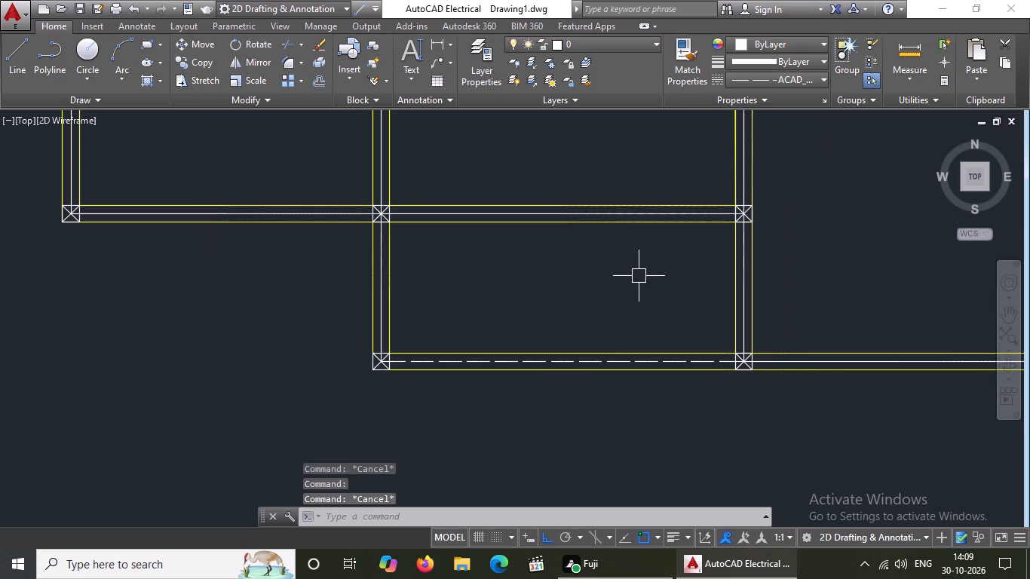
click(794, 360)
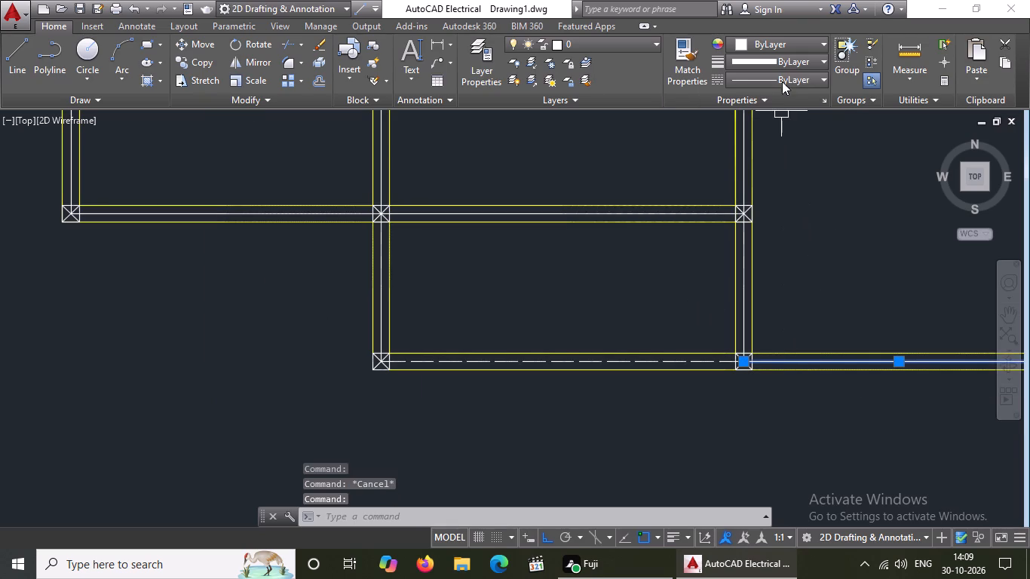
click(783, 78)
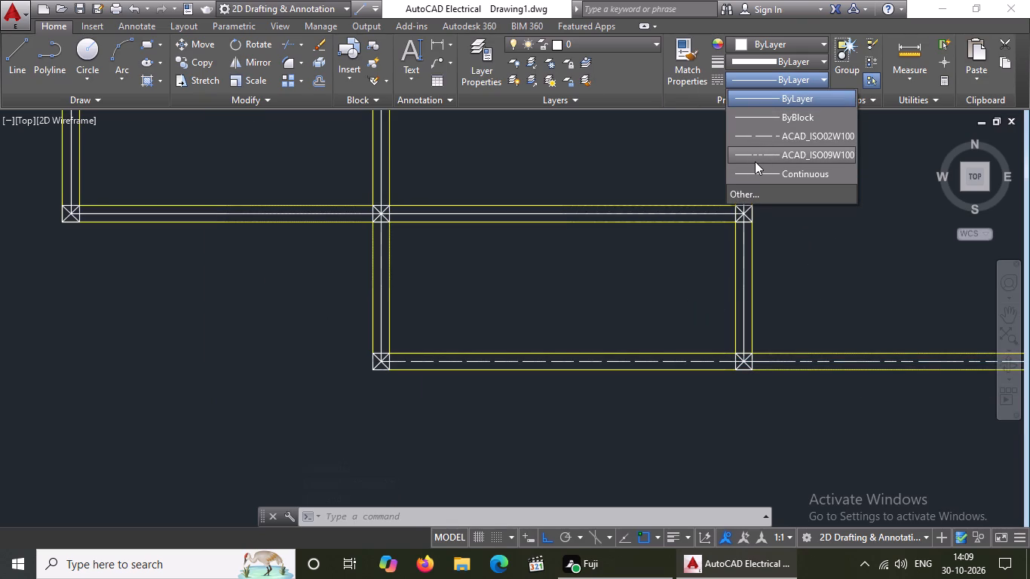
click(759, 136)
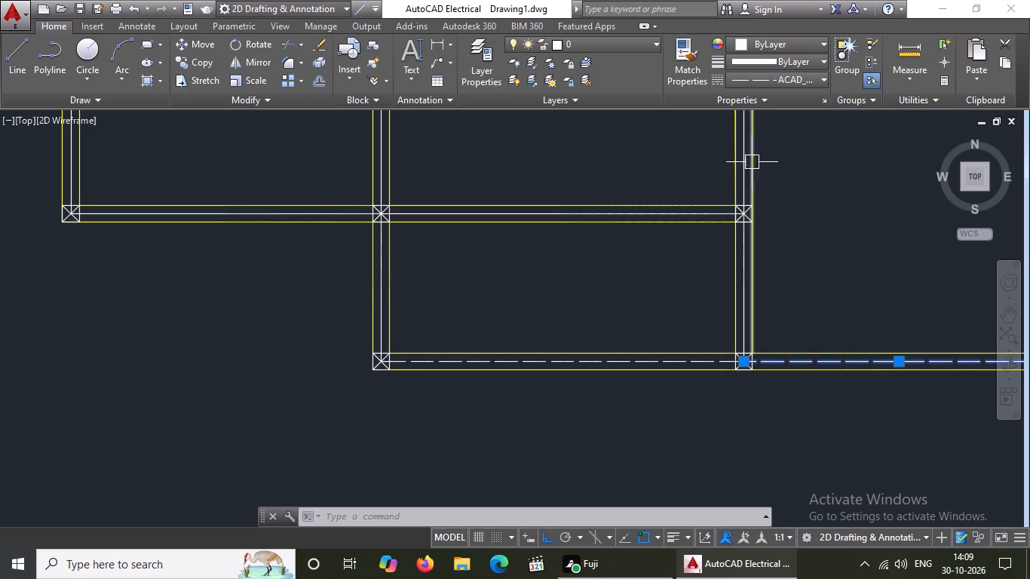
key(Escape)
Change the right beam's centreline rising from the bottom corner column to the ACAD_ISO02W100 linetype.
scroll(624, 239, down, 3)
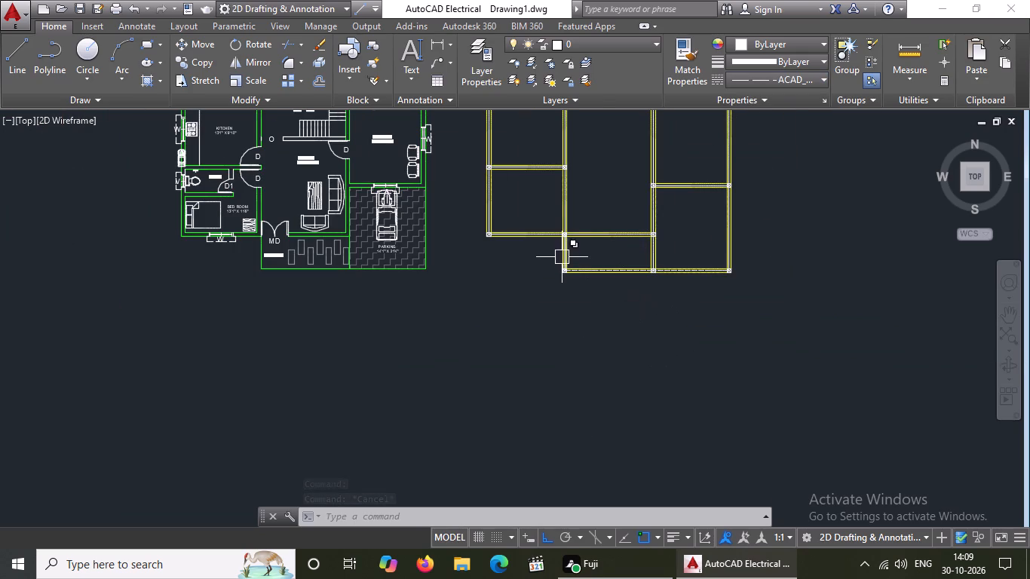
scroll(739, 262, up, 5)
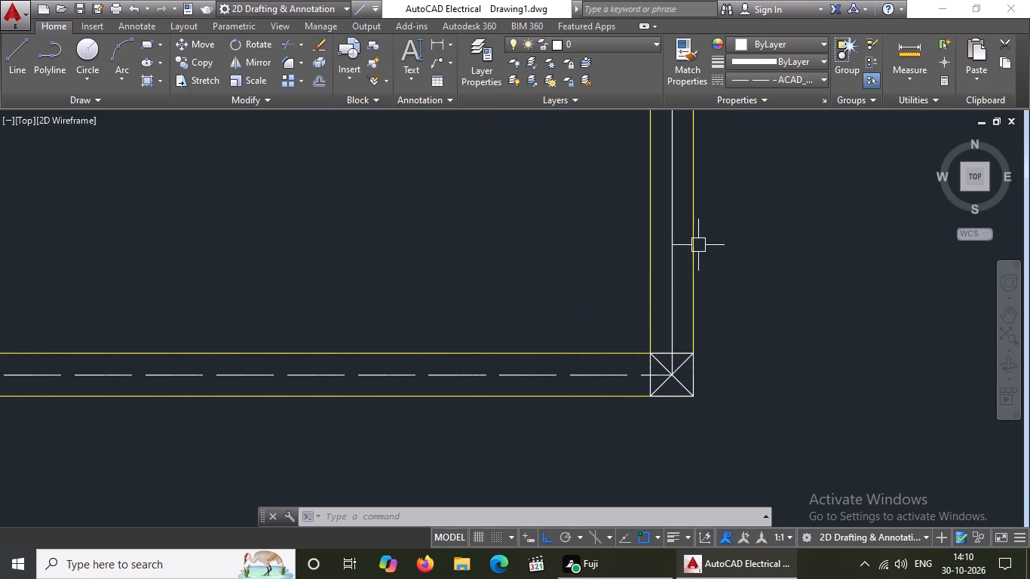
click(670, 253)
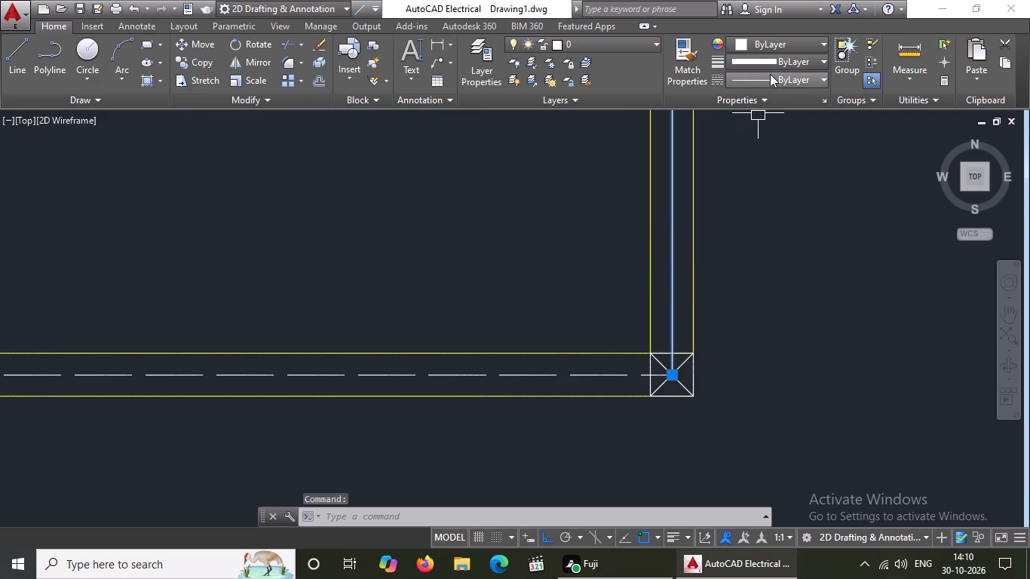
click(770, 75)
click(750, 138)
scroll(700, 283, down, 1)
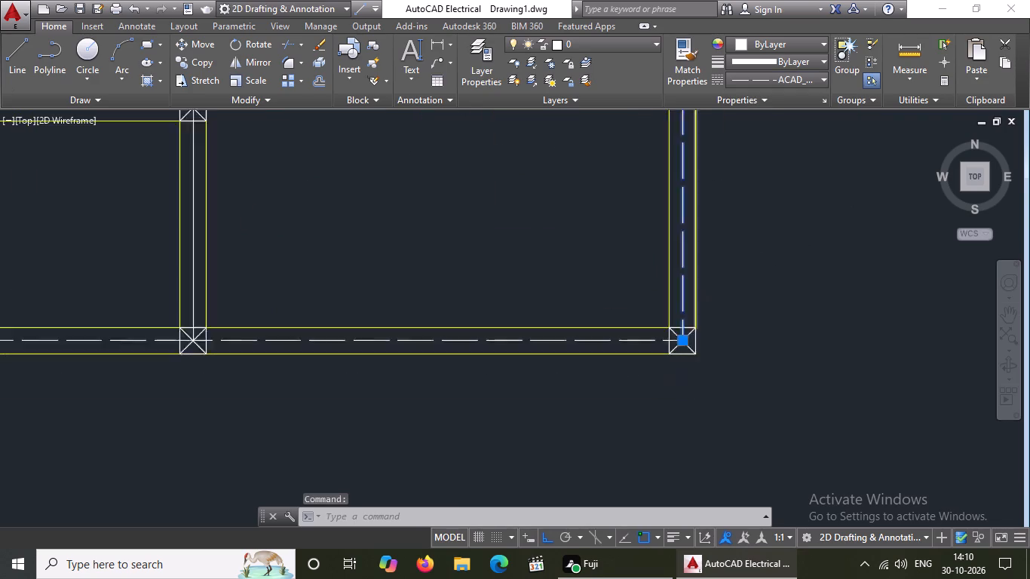
scroll(701, 288, down, 2)
key(Escape)
Apply the ACAD_ISO02W100 linetype to the lowest centreline segments of the third and second vertical beams, just above the bottom beam.
scroll(500, 268, up, 2)
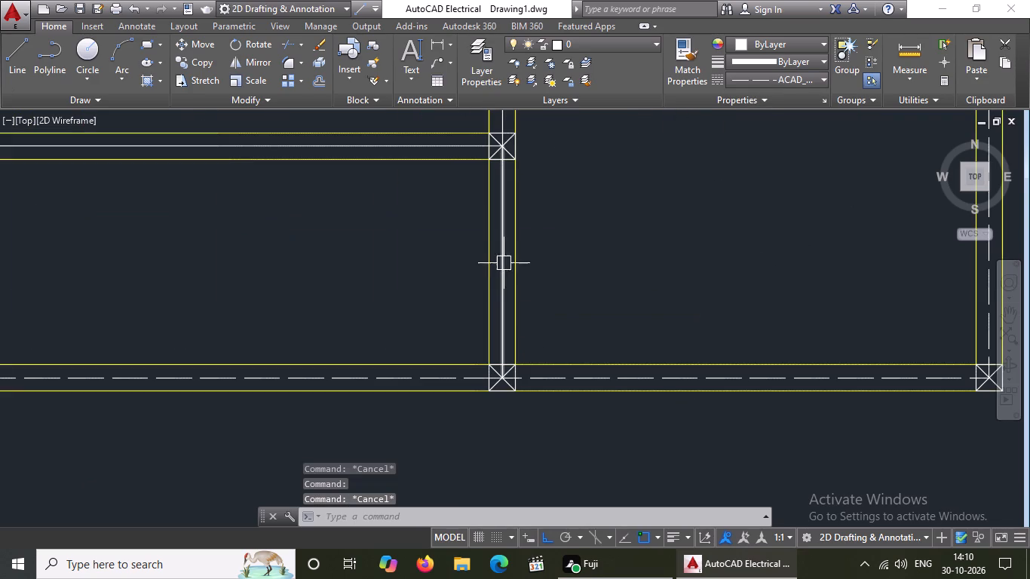
click(504, 262)
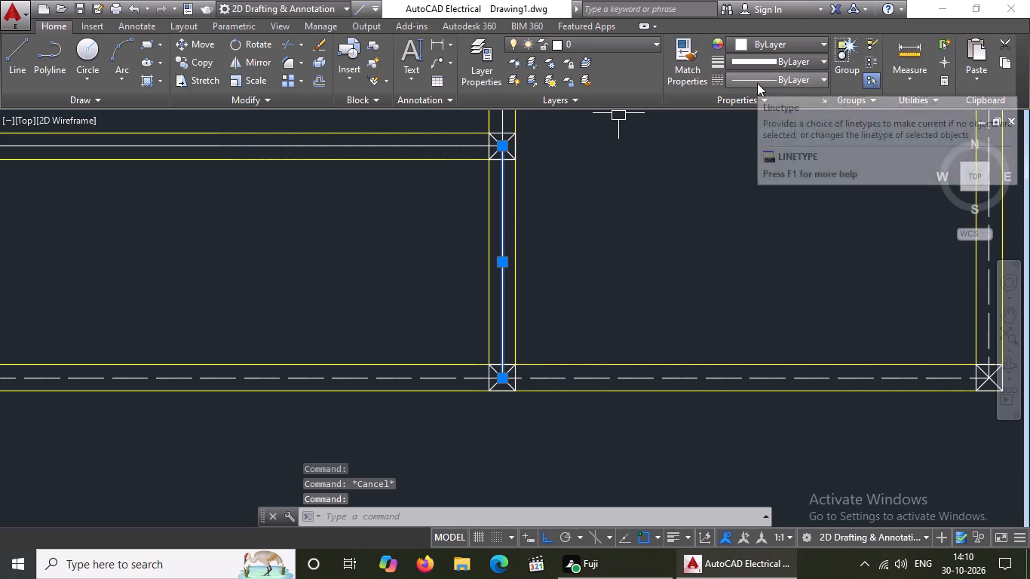
click(757, 83)
click(758, 141)
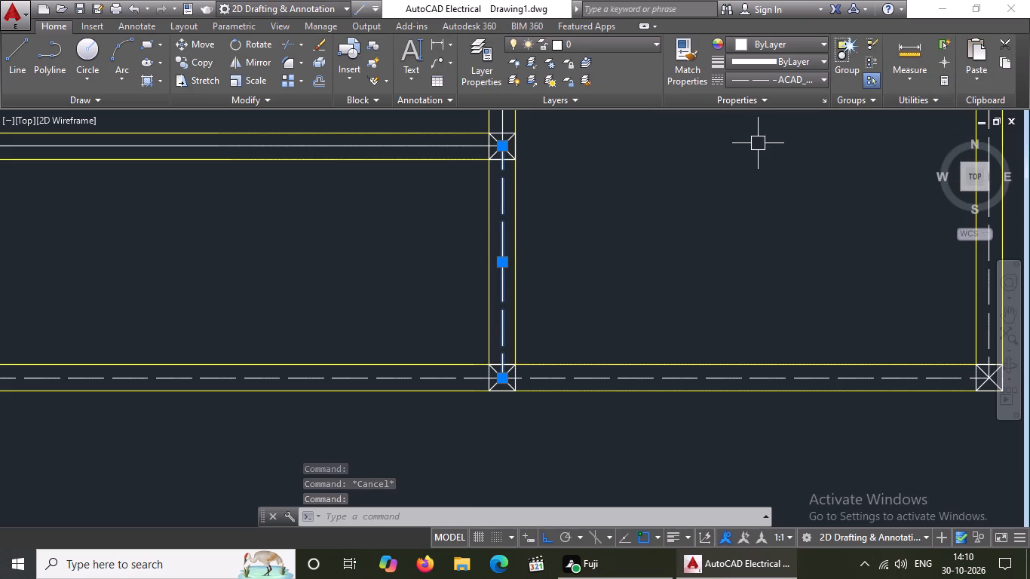
scroll(624, 225, down, 2)
key(Escape)
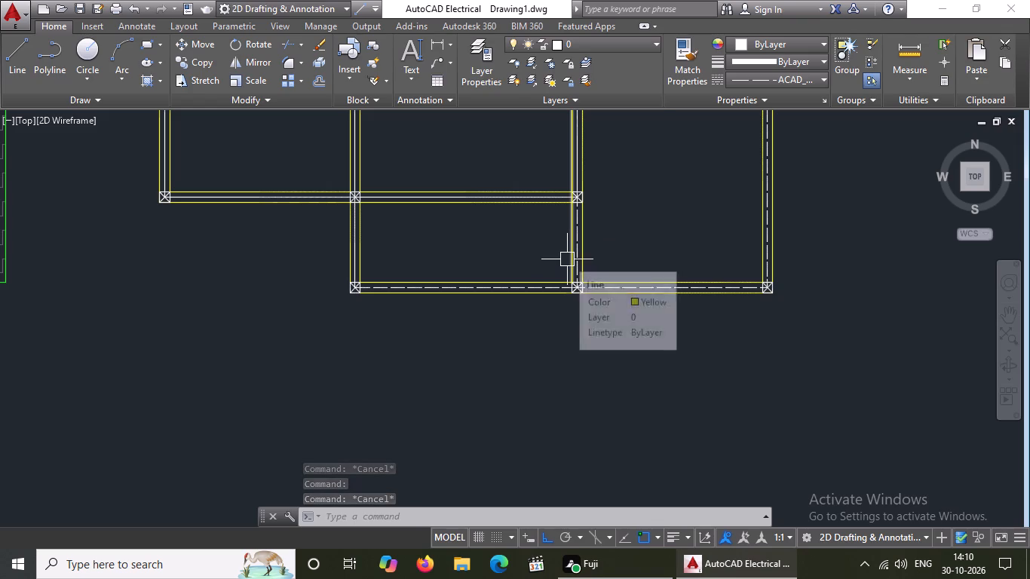
scroll(336, 228, up, 2)
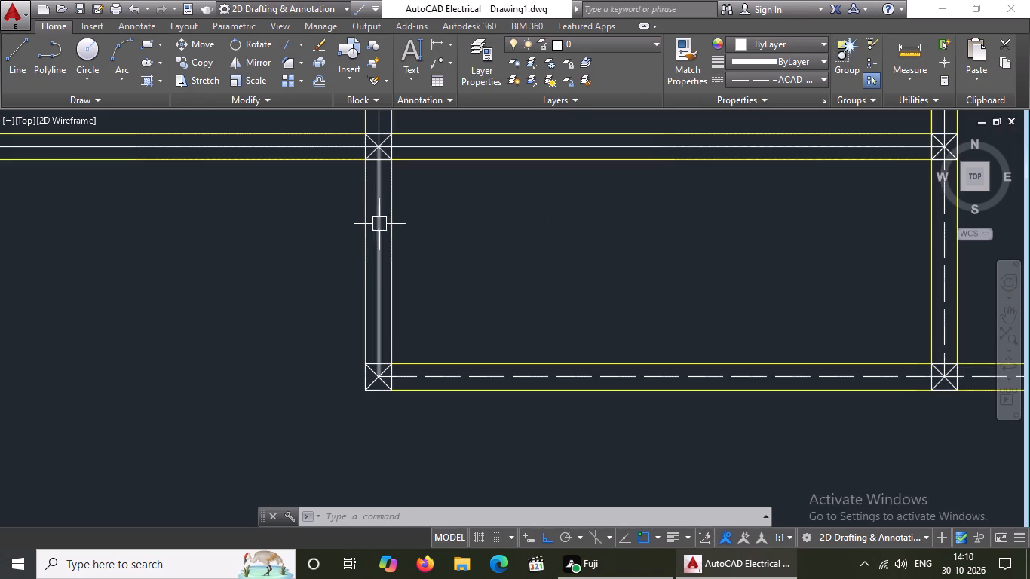
click(381, 225)
click(799, 75)
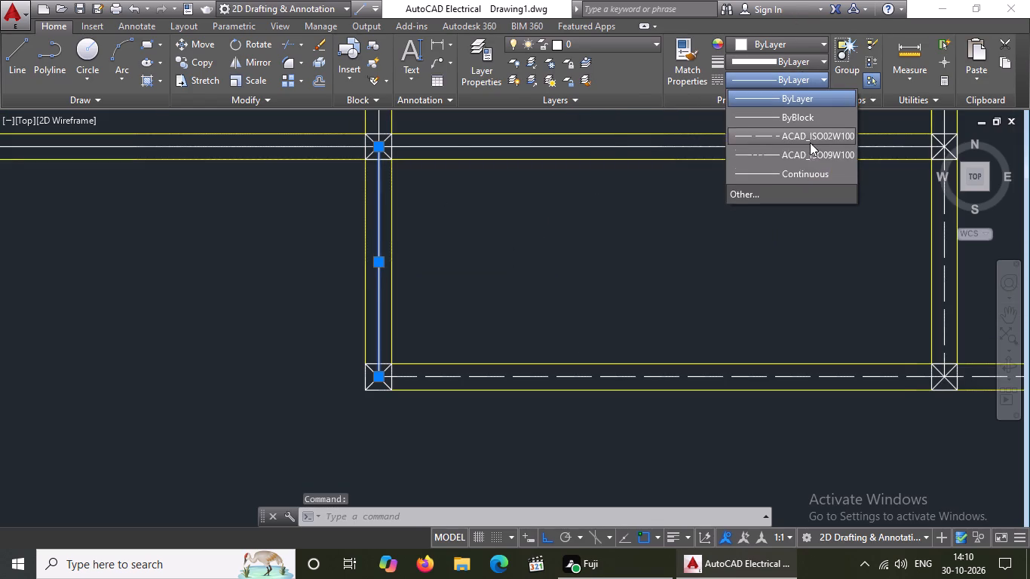
click(783, 139)
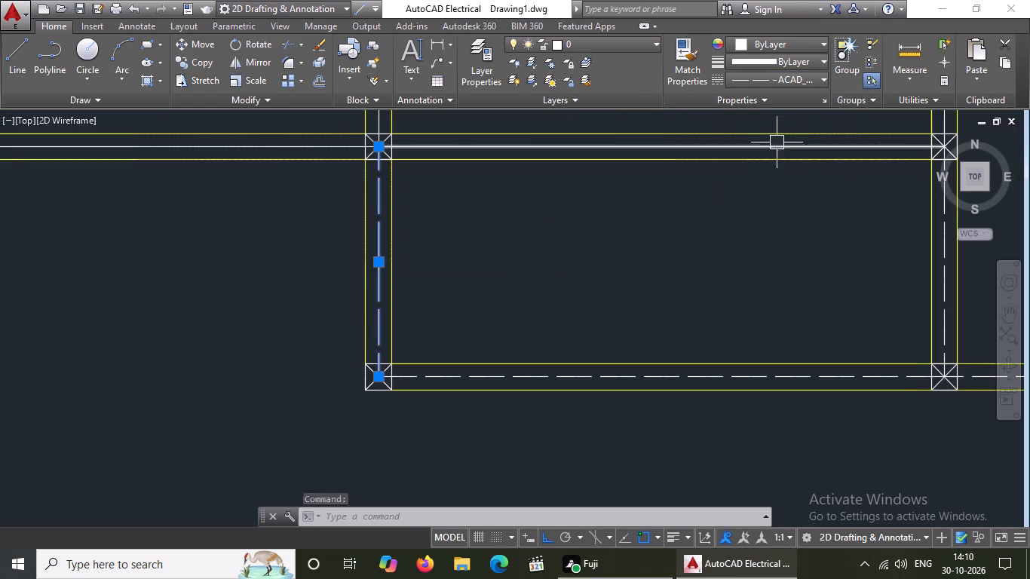
key(Escape)
Apply the ACAD_ISO02W100 linetype to the centrelines of the middle bay's lower horizontal beam and the left bay's bottom beam.
scroll(611, 237, down, 2)
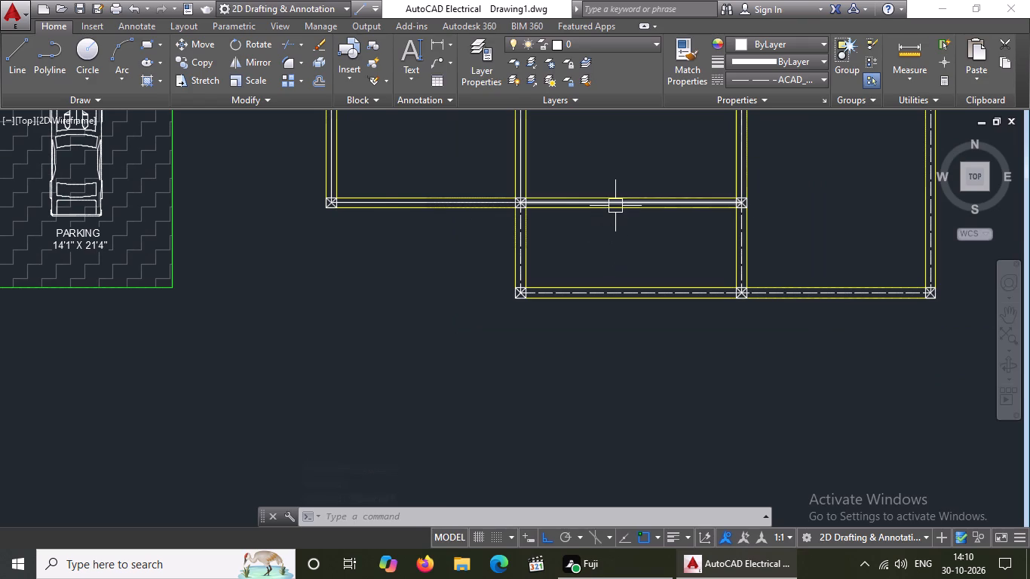
scroll(615, 197, up, 3)
click(588, 218)
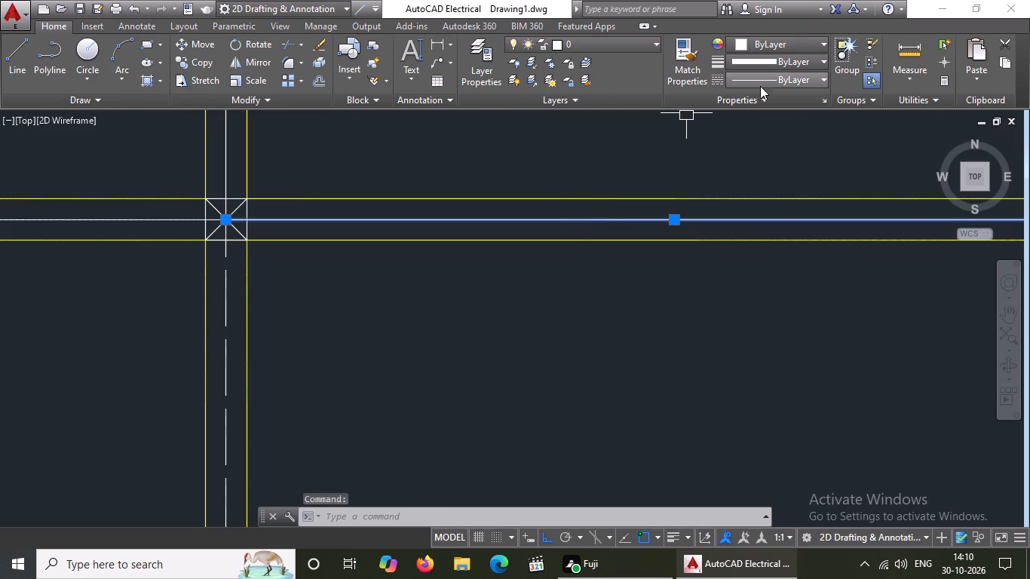
click(762, 80)
click(753, 136)
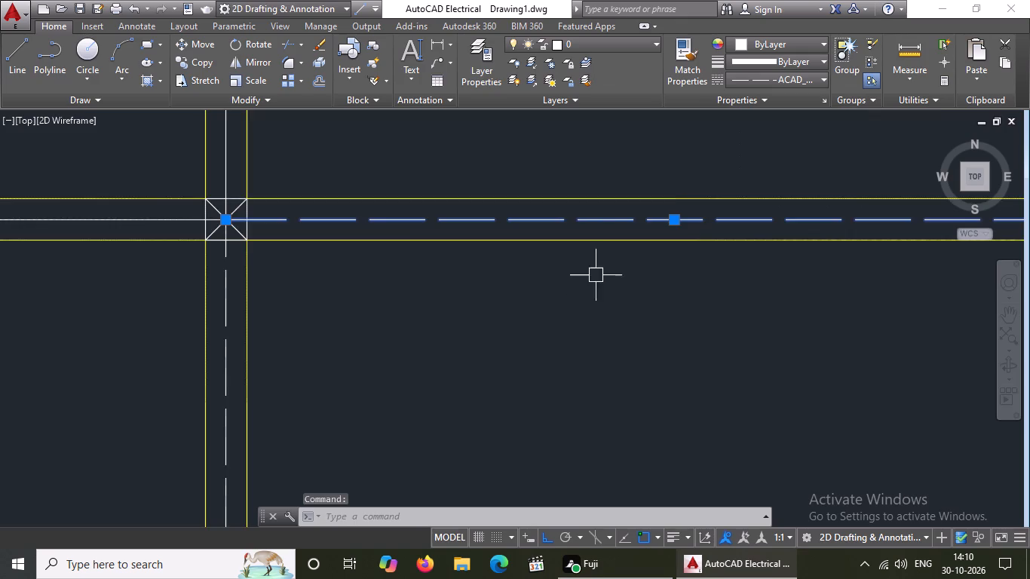
scroll(596, 280, down, 4)
key(Escape)
scroll(476, 282, up, 2)
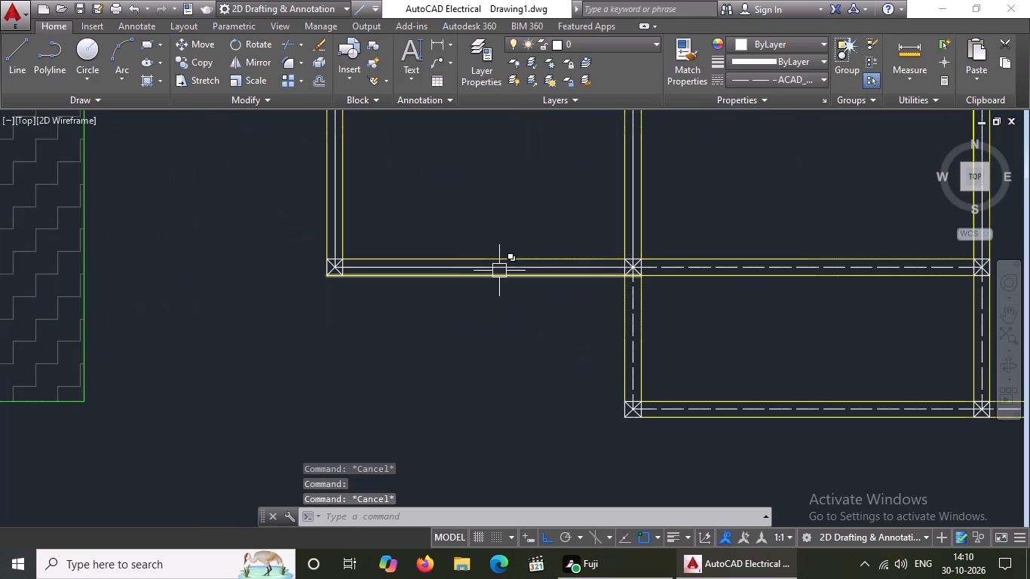
click(501, 269)
click(785, 75)
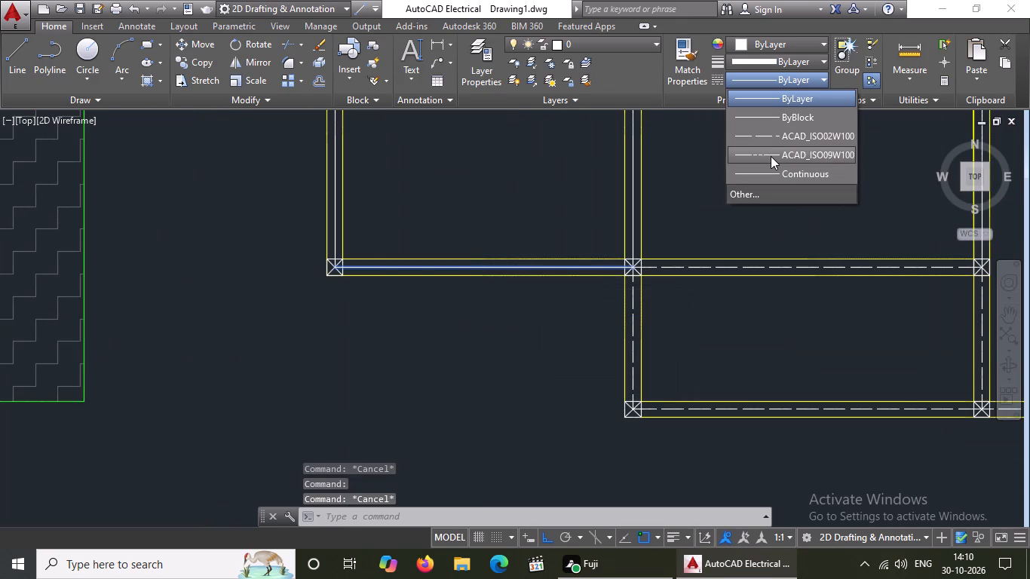
click(765, 135)
key(Escape)
Change the third vertical beam's centreline between the middle bay's lower beam and the right bay's lower intermediate beam to ACAD_ISO02W100.
scroll(606, 228, down, 2)
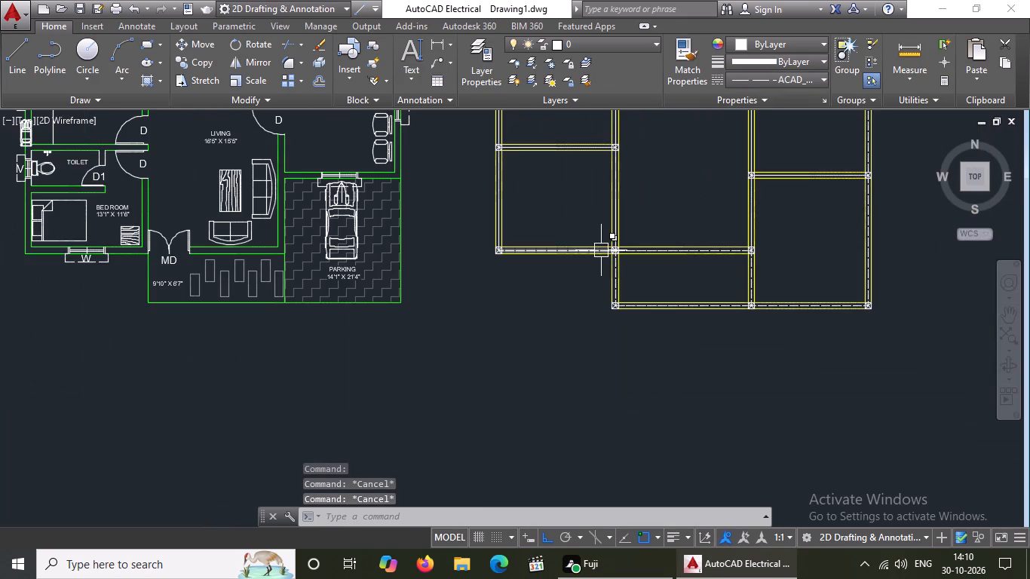
scroll(761, 204, up, 2)
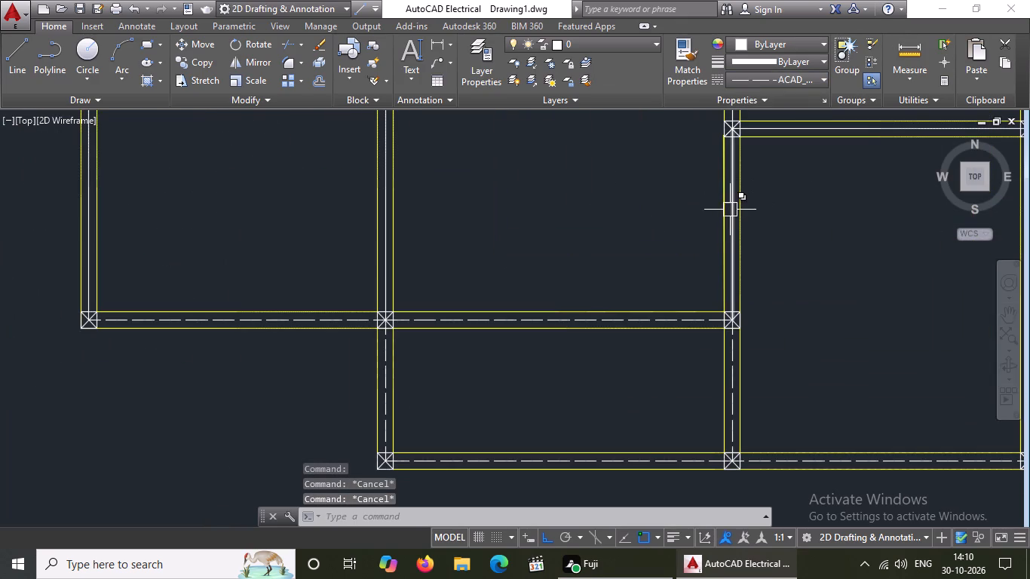
click(731, 209)
click(769, 78)
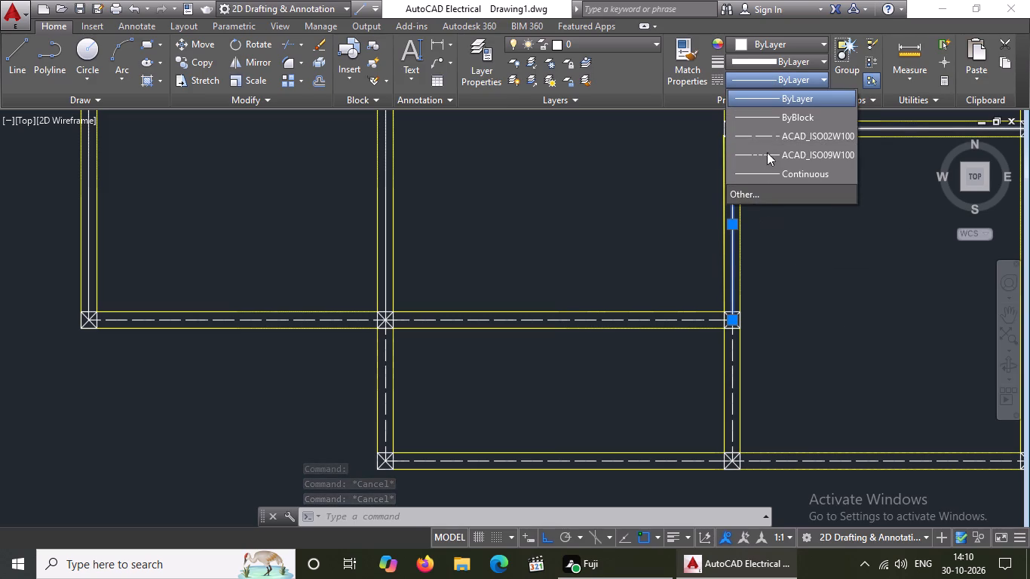
click(768, 136)
key(Escape)
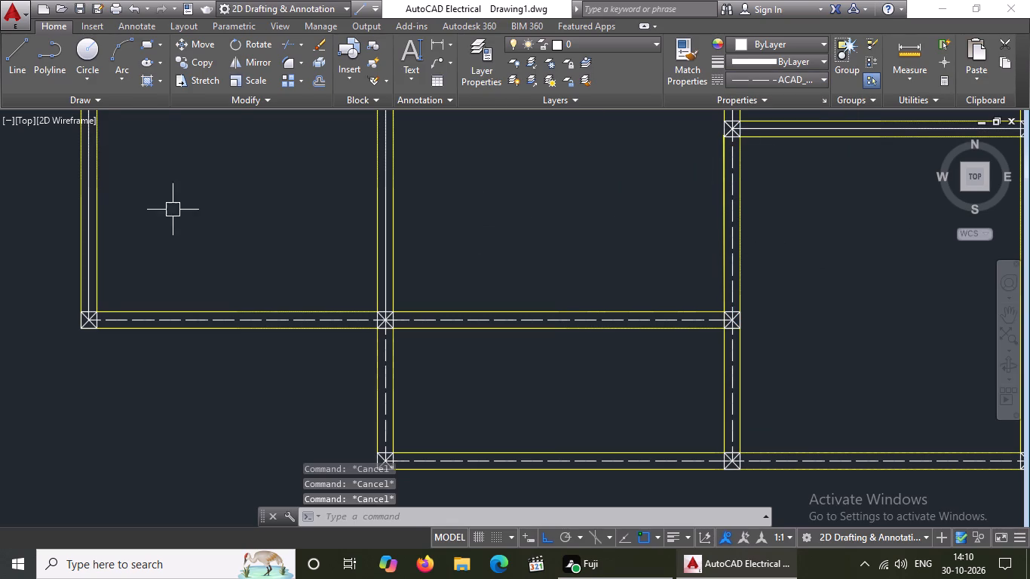
Apply the ACAD_ISO02W100 linetype to the left and second vertical beams' centrelines between the left bay's bottom and lower intermediate beams.
drag(85, 199, 96, 198)
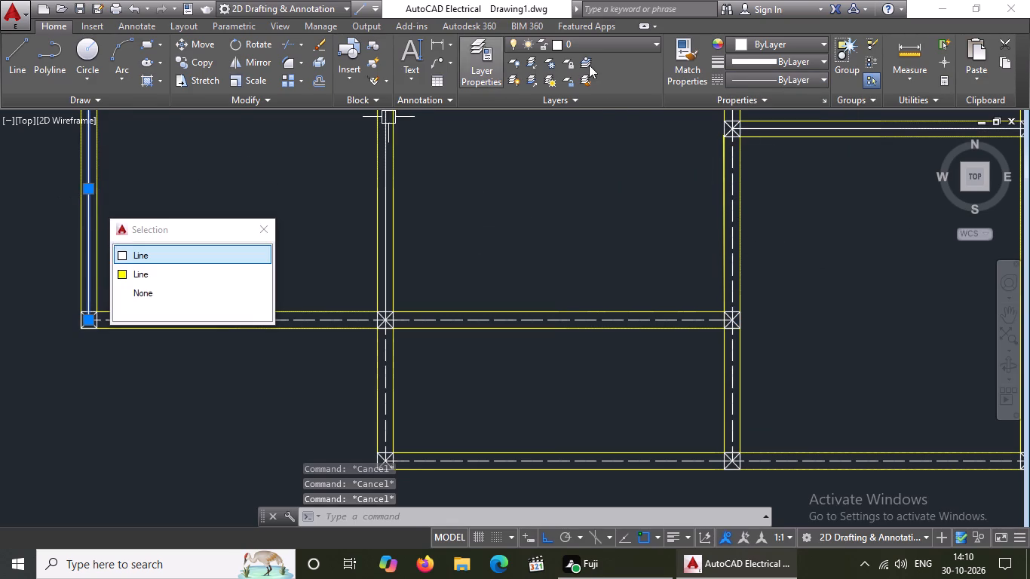
click(756, 78)
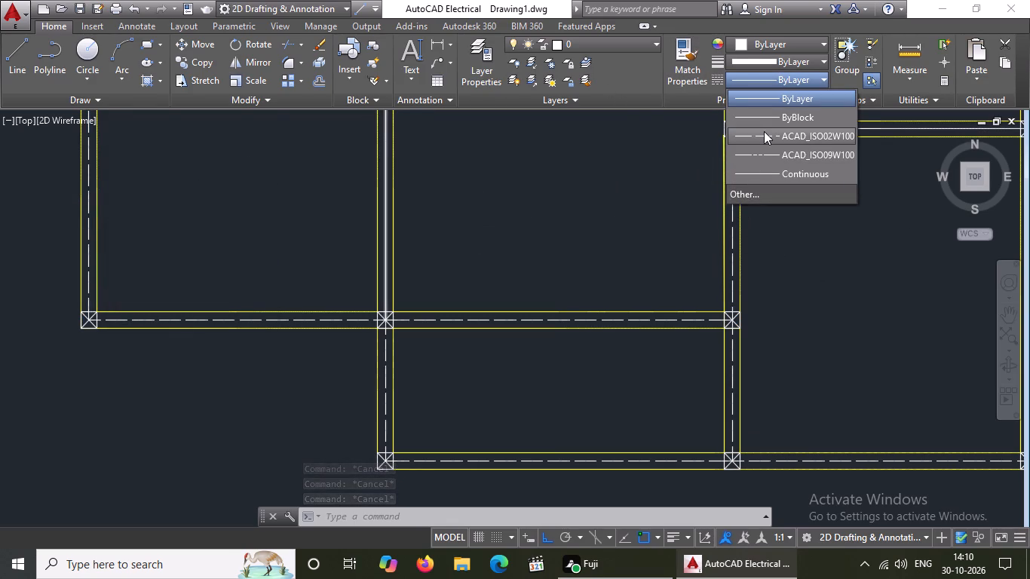
click(764, 131)
key(Escape)
click(382, 228)
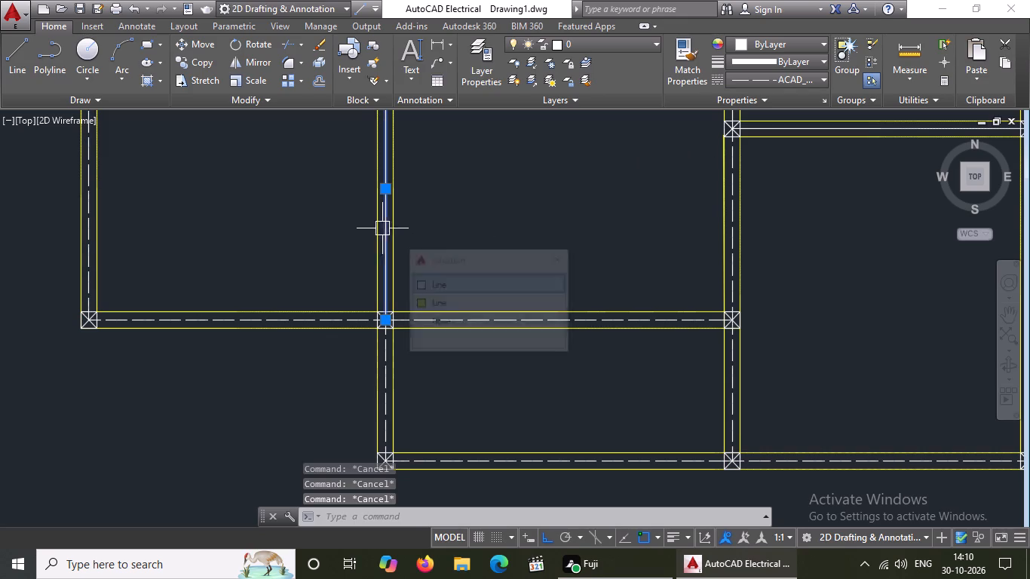
click(758, 81)
click(766, 136)
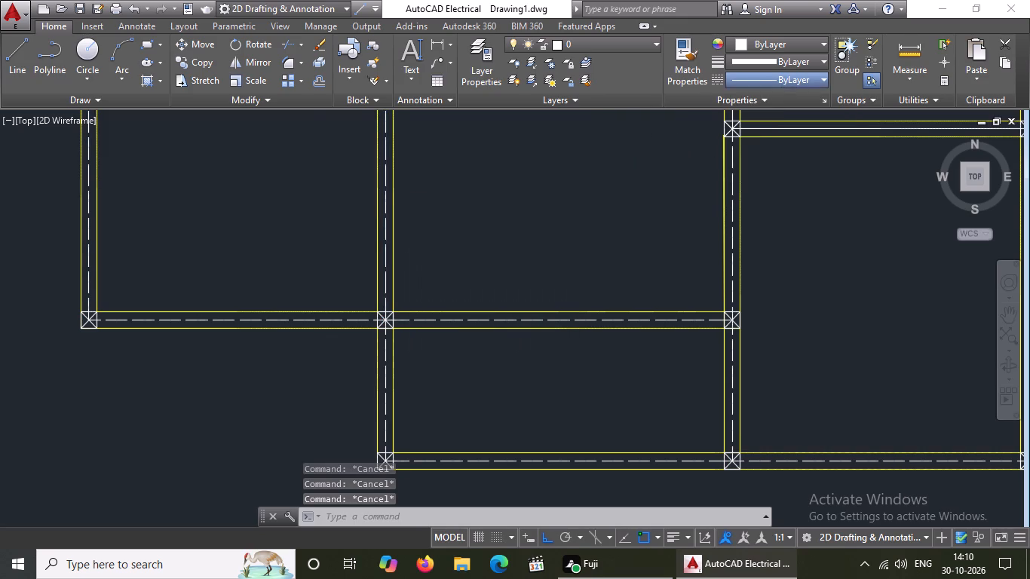
key(Escape)
Apply the ACAD_ISO02W100 linetype to the centrelines of the right bay's and left bay's lower intermediate beams.
scroll(449, 231, down, 3)
scroll(559, 197, up, 3)
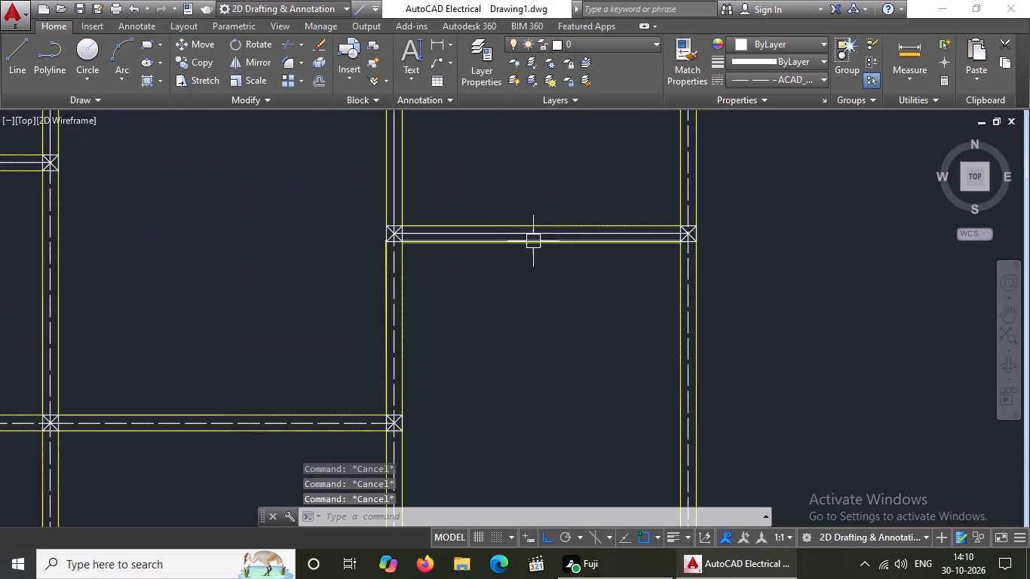
click(531, 232)
click(747, 75)
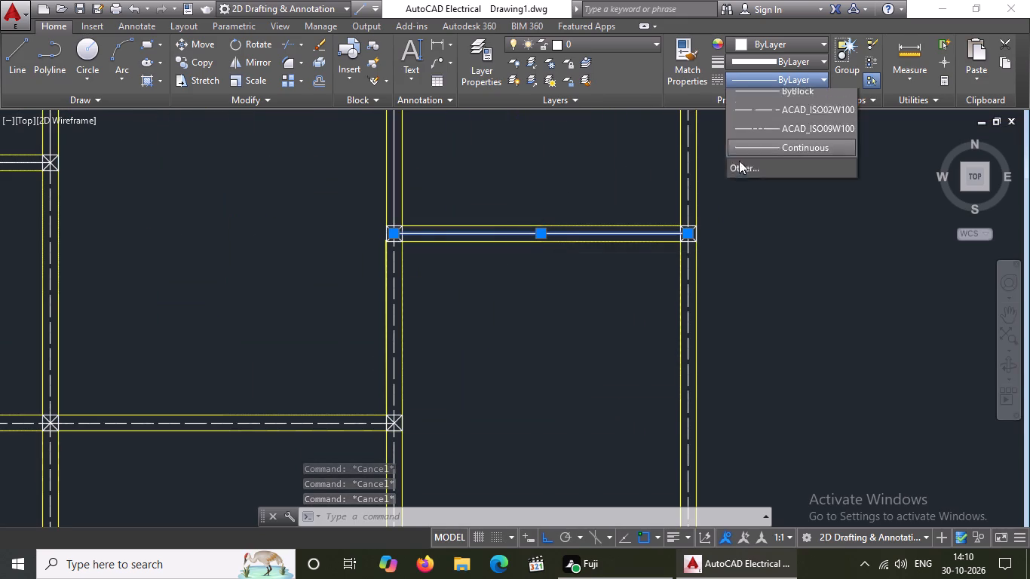
click(744, 142)
scroll(516, 222, down, 2)
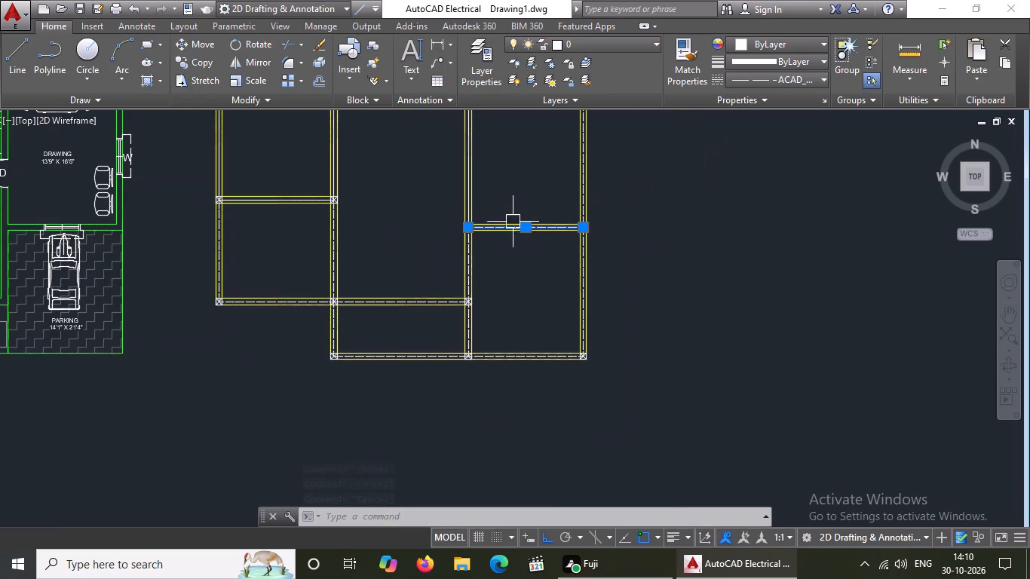
scroll(283, 203, up, 3)
drag(277, 191, 303, 182)
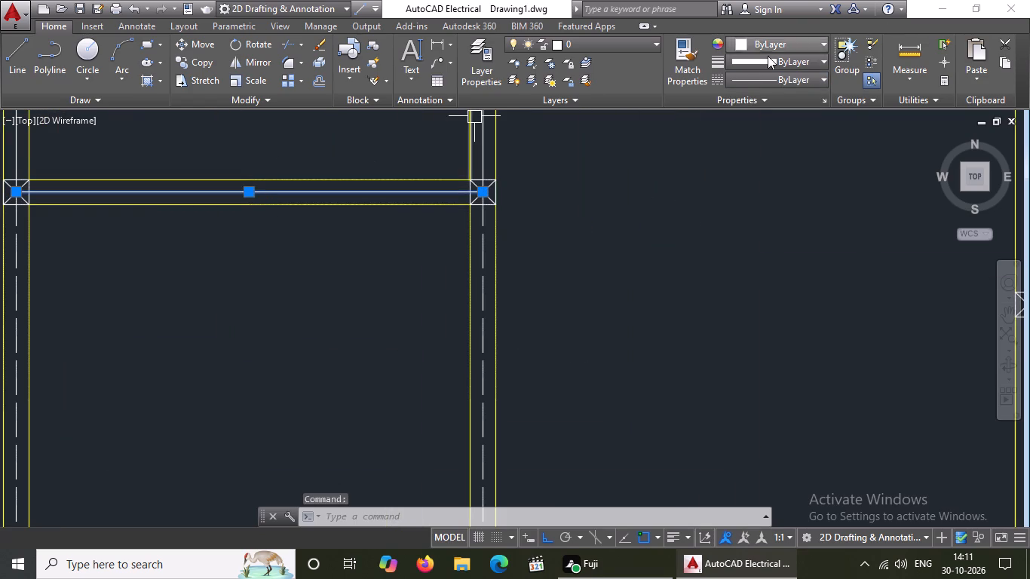
click(755, 78)
click(751, 133)
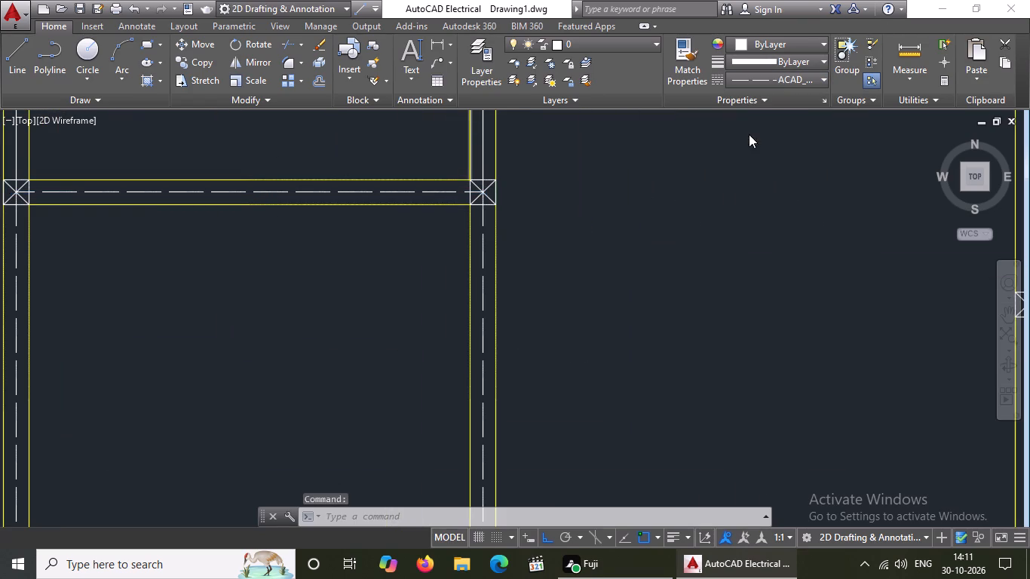
key(Escape)
Change the third vertical beam's centreline between the right bay's two intermediate beams to the ACAD_ISO02W100 linetype.
scroll(440, 251, down, 3)
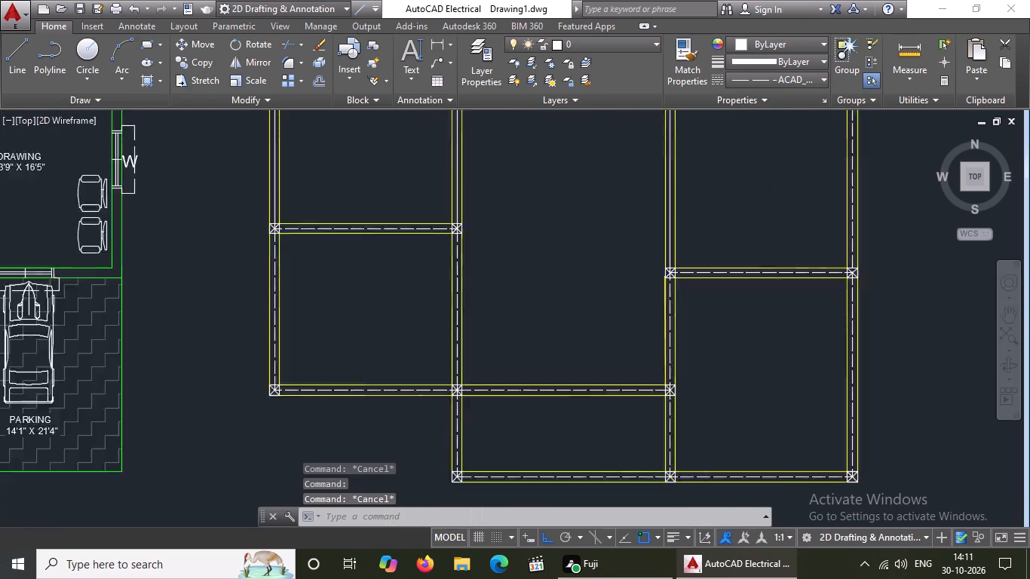
scroll(440, 254, down, 1)
scroll(541, 239, up, 3)
click(500, 243)
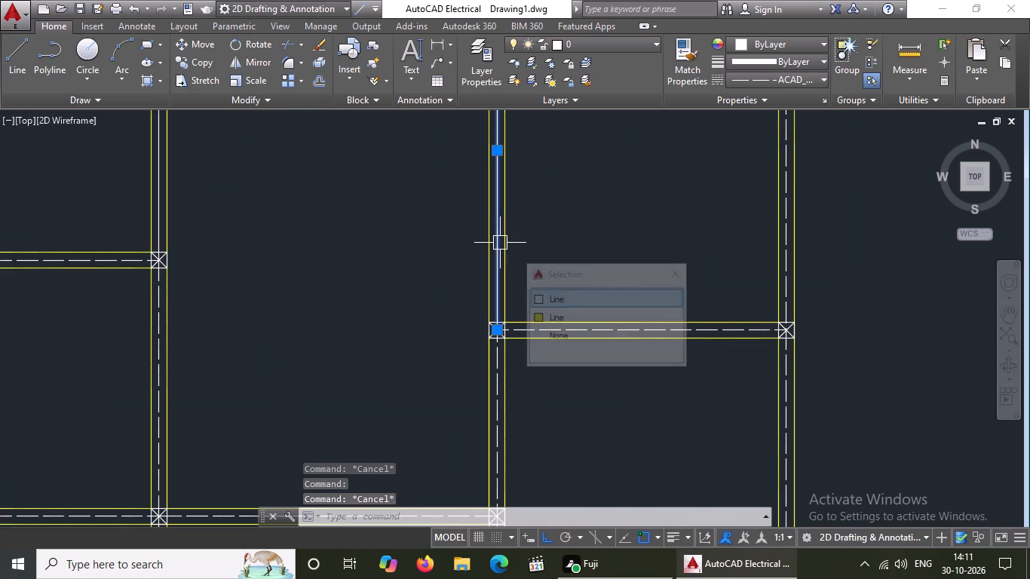
click(764, 80)
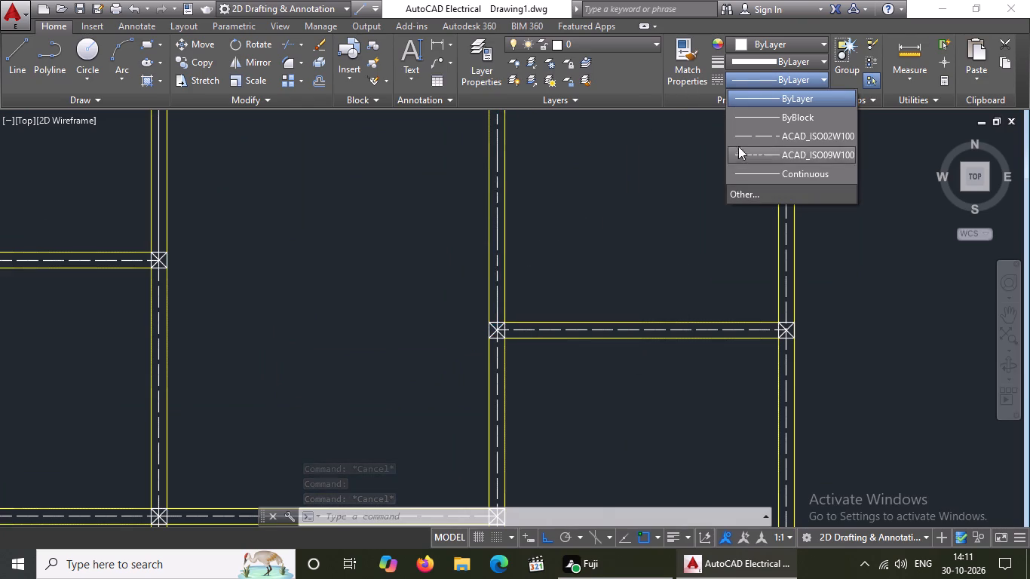
click(743, 136)
key(Escape)
Apply the ACAD_ISO02W100 linetype to the left and second vertical beams' centrelines between the left bay's two intermediate beams.
scroll(419, 168, down, 3)
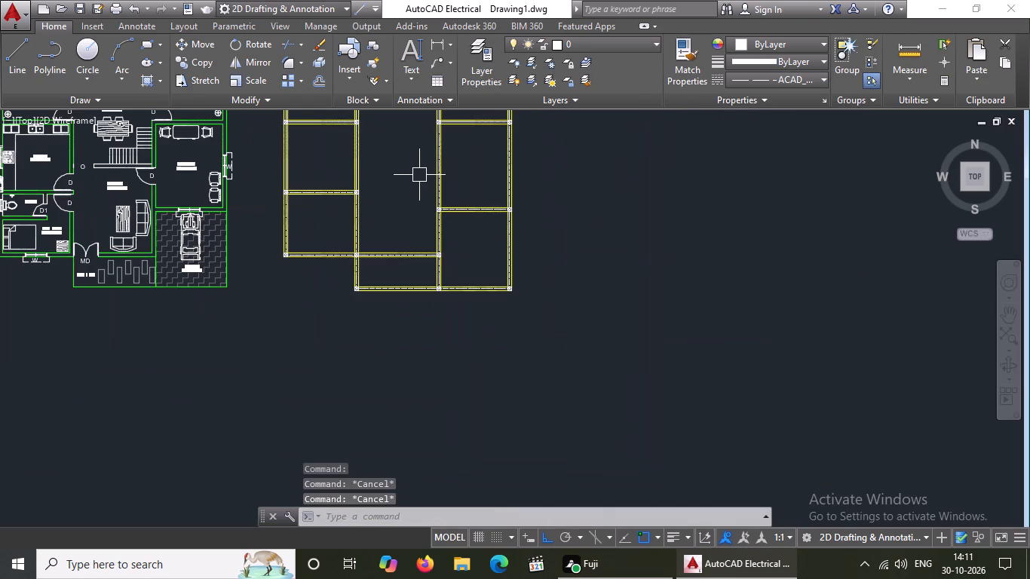
middle_drag(419, 179, 447, 268)
scroll(310, 251, up, 2)
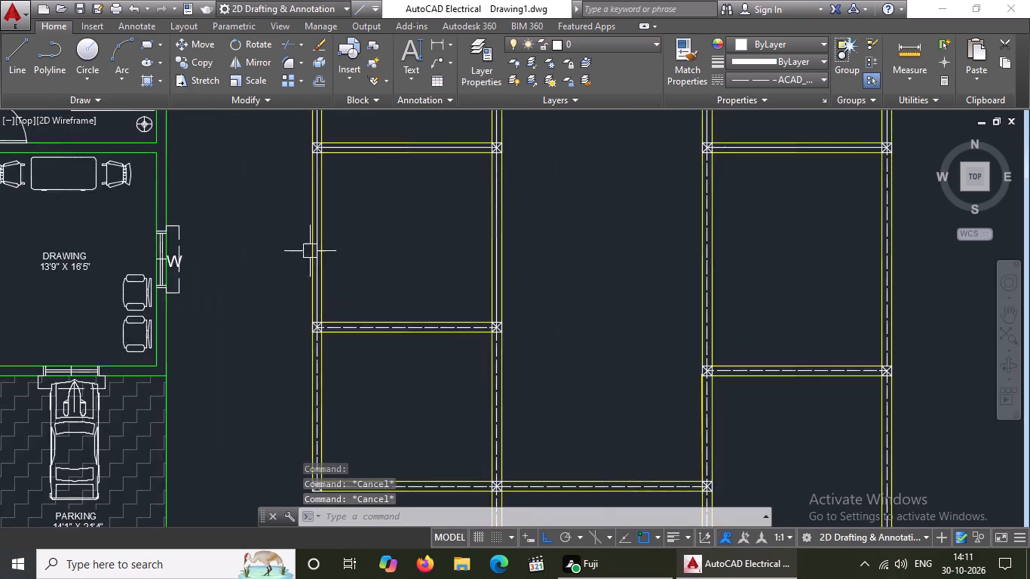
scroll(311, 249, up, 2)
click(324, 223)
click(744, 81)
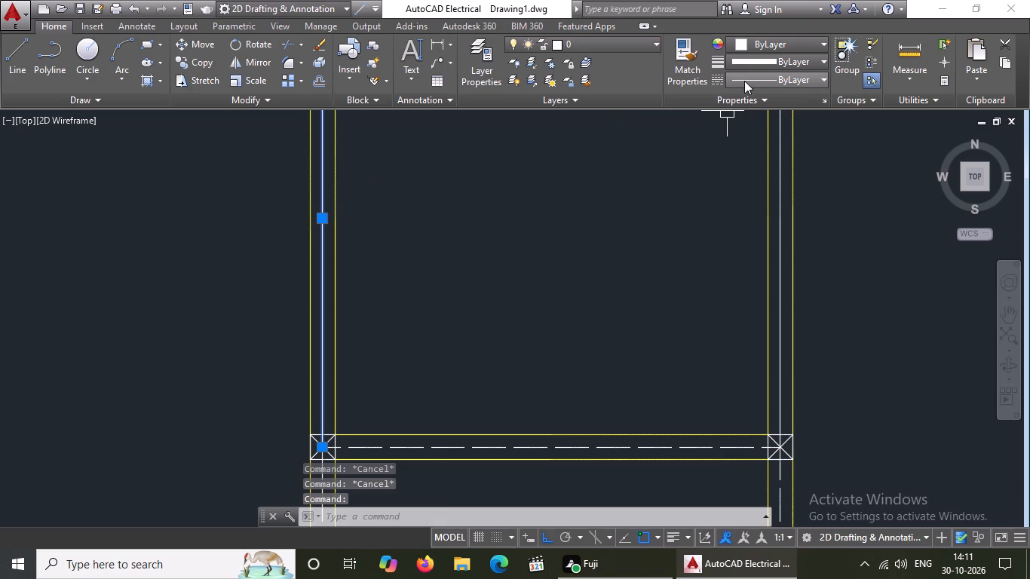
click(745, 134)
key(Escape)
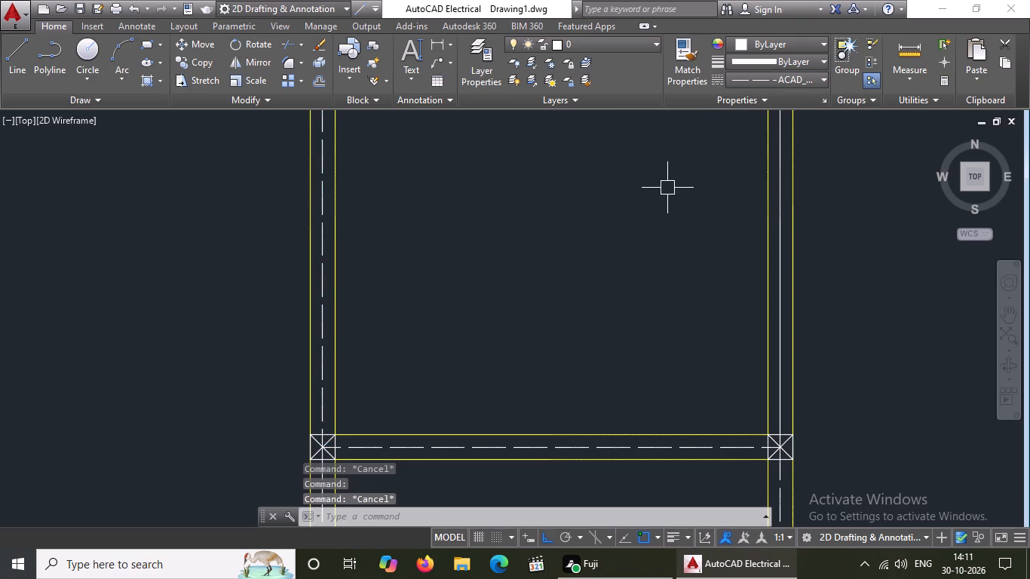
click(779, 179)
click(774, 79)
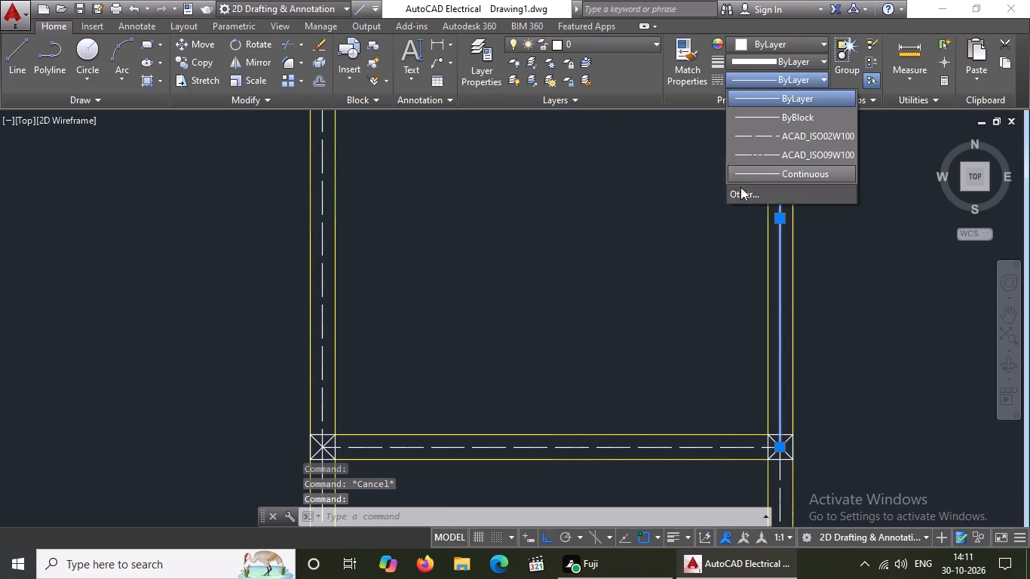
click(762, 130)
key(Escape)
Change the centreline of the left bay's upper intermediate beam to the ACAD_ISO02W100 linetype.
scroll(590, 247, down, 4)
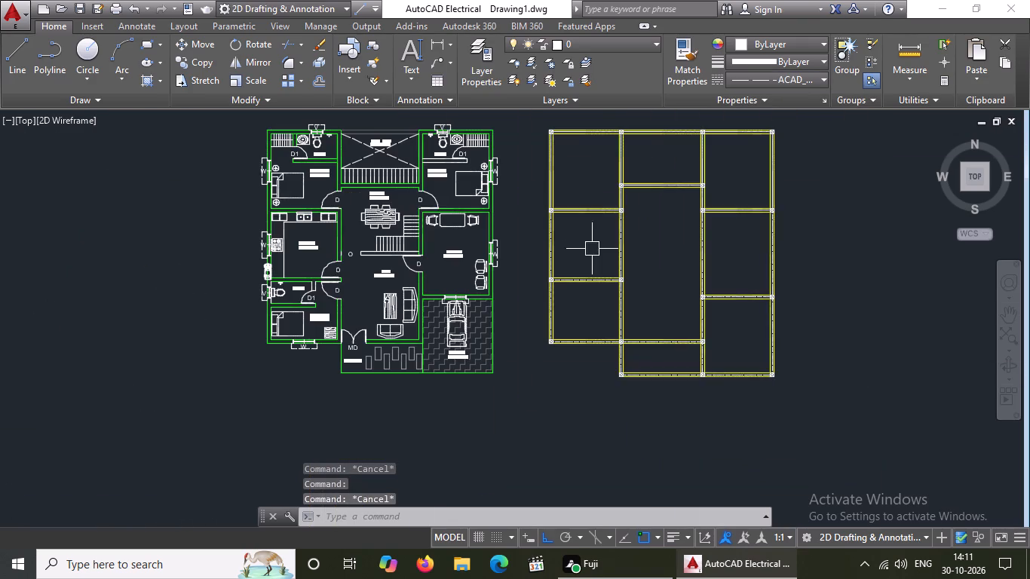
right_drag(593, 222, 609, 171)
scroll(609, 170, up, 6)
key(Escape)
scroll(596, 207, up, 3)
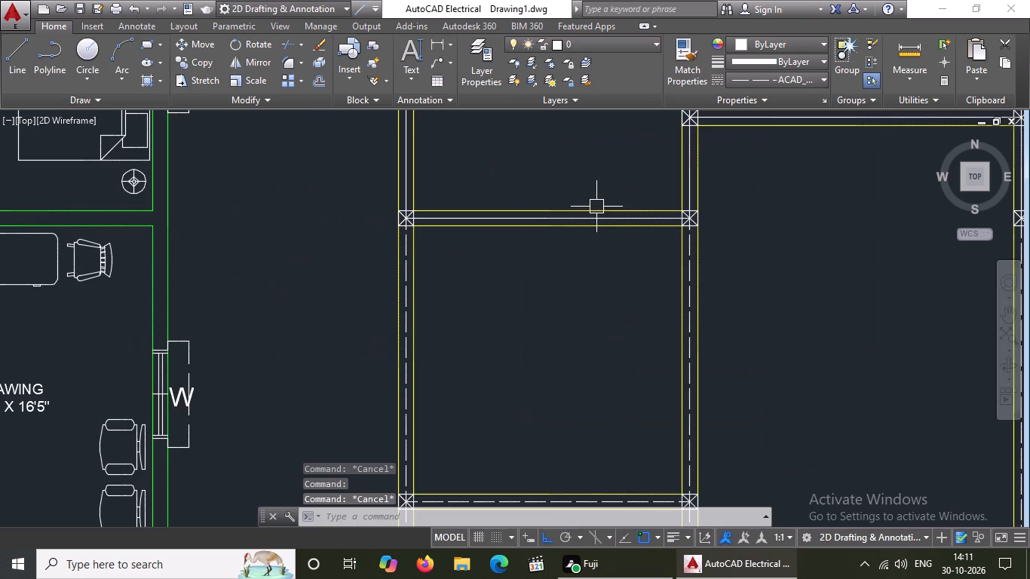
scroll(596, 207, up, 2)
click(578, 237)
click(748, 78)
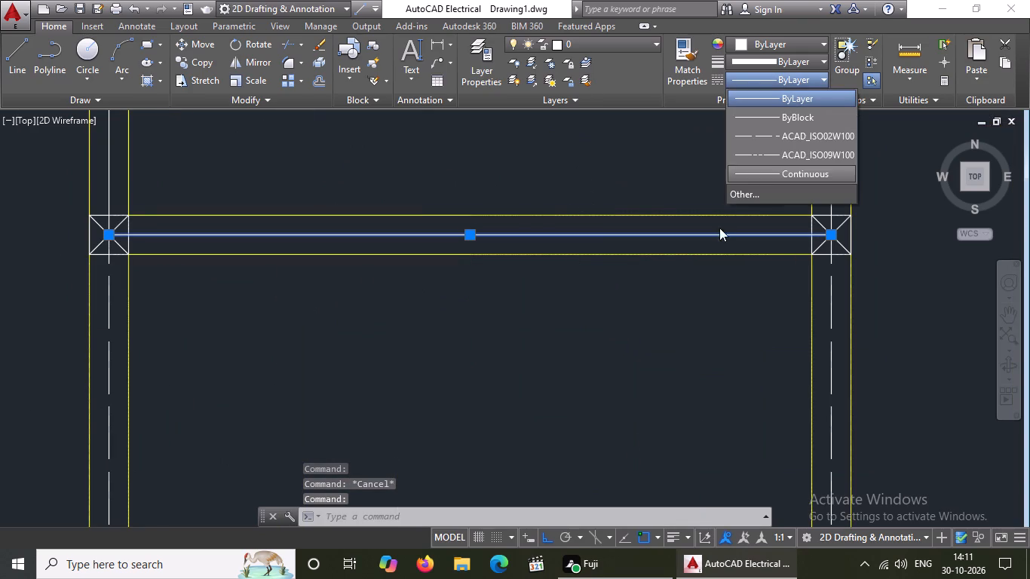
click(737, 142)
key(Escape)
Change the left vertical beam's uppermost centreline segment, just below the top corner column, to the ACAD_ISO02W100 linetype.
scroll(611, 248, down, 4)
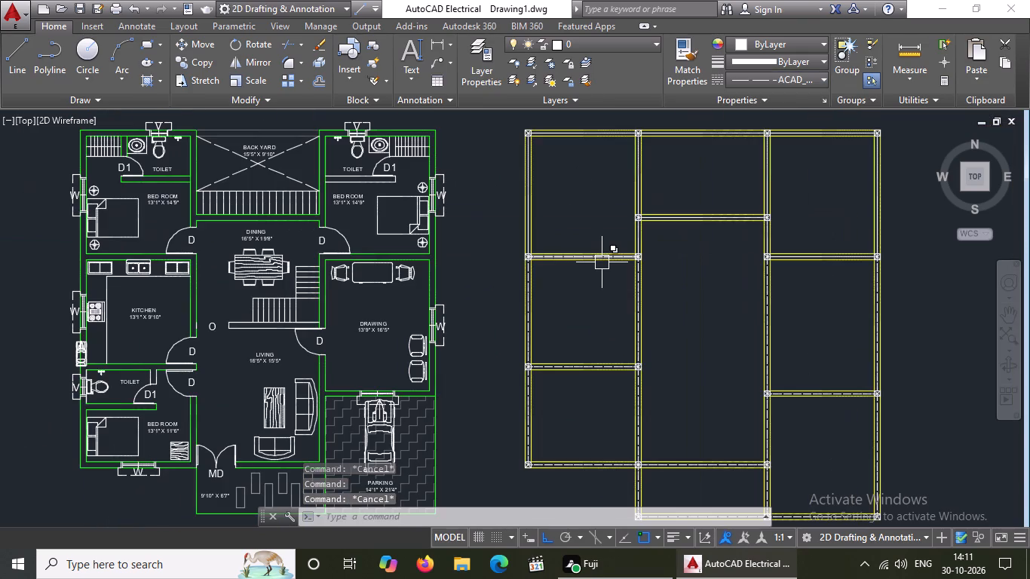
scroll(602, 262, up, 2)
scroll(602, 262, down, 3)
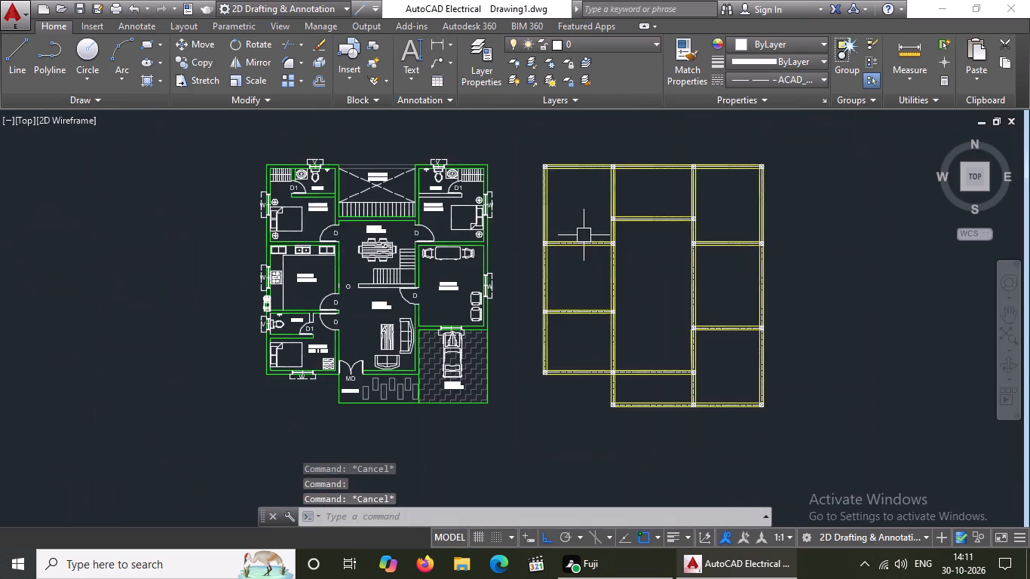
scroll(615, 176, up, 2)
scroll(447, 213, up, 1)
click(422, 216)
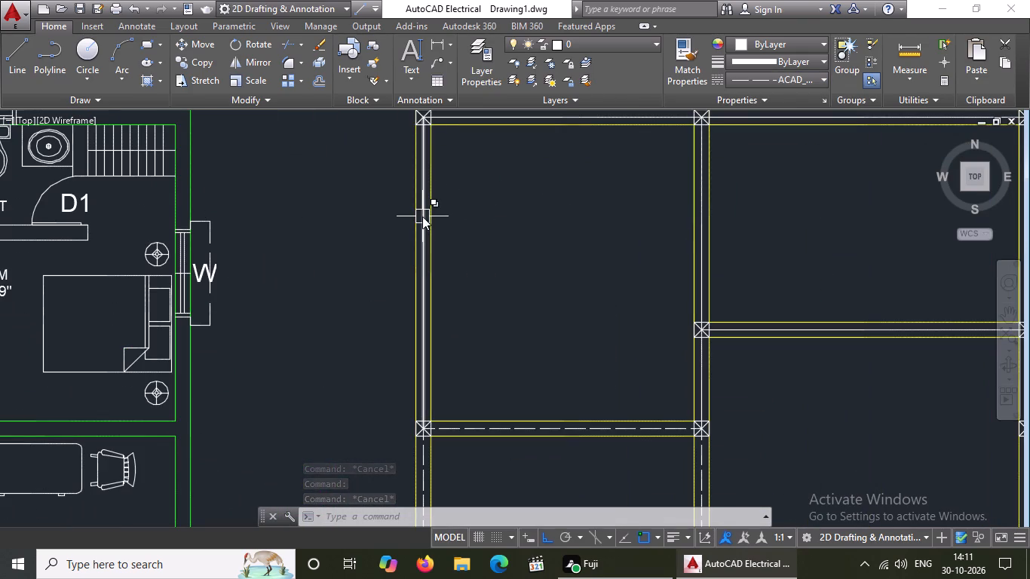
click(740, 76)
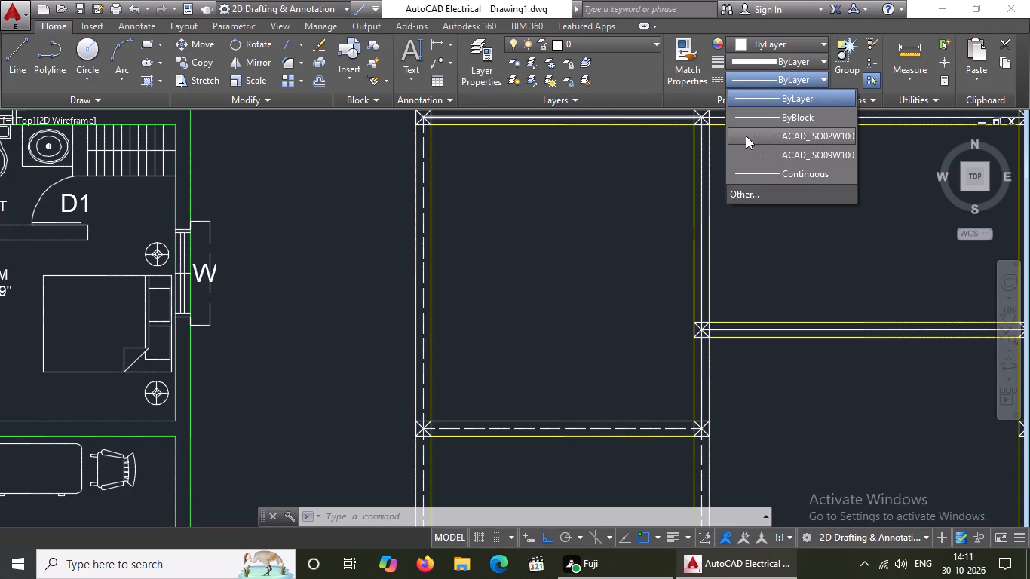
click(746, 136)
key(Escape)
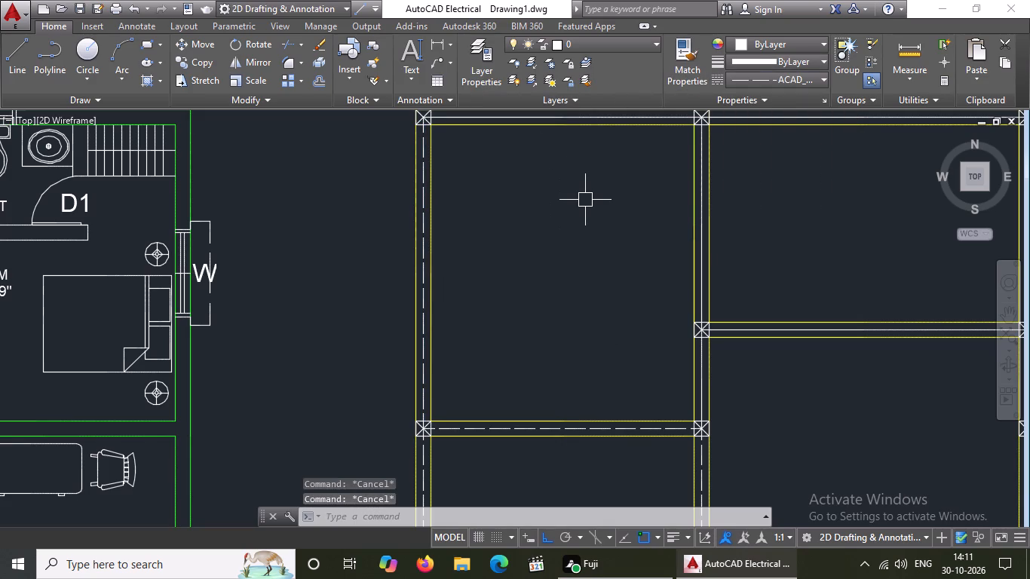
Change the centreline of the left bay's top beam to the ACAD_ISO02W100 linetype.
scroll(499, 204, down, 1)
scroll(538, 139, up, 2)
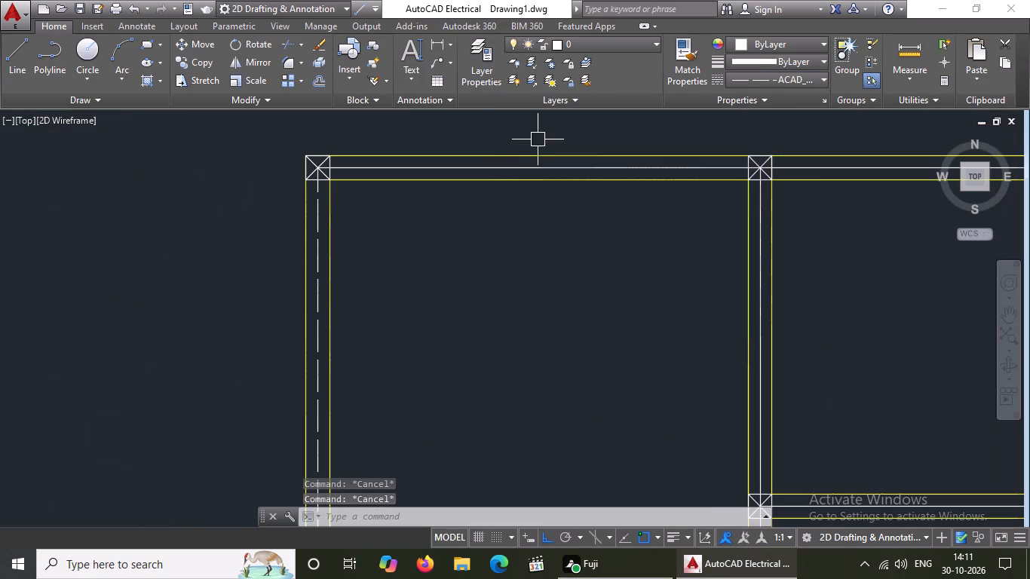
click(528, 166)
click(745, 75)
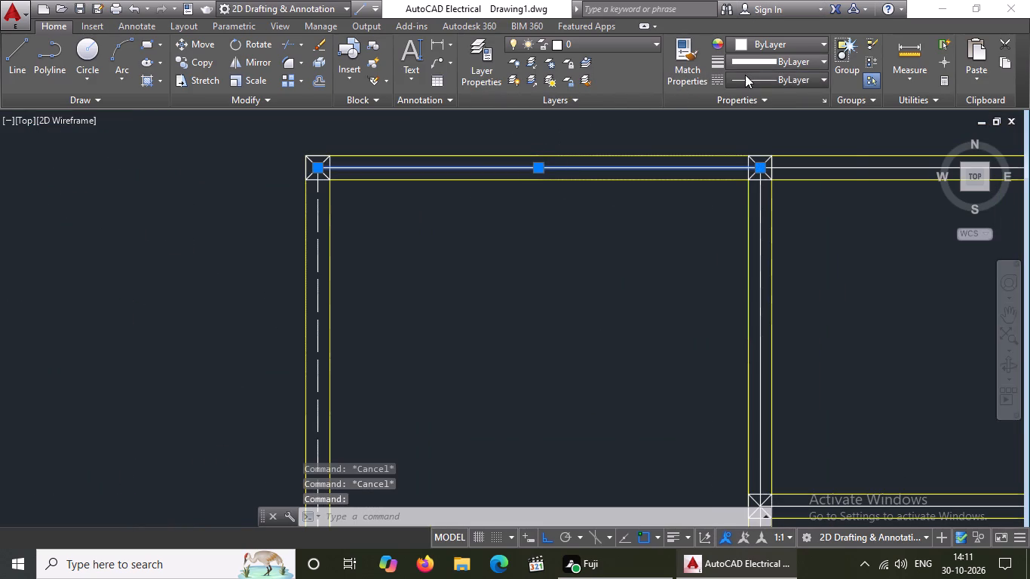
click(758, 138)
key(Escape)
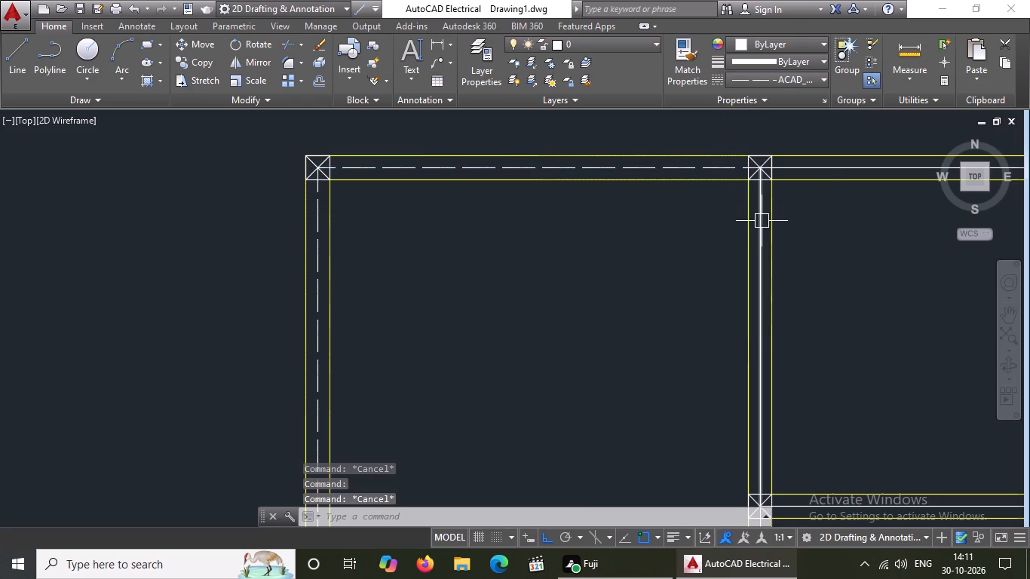
Apply the ACAD_ISO02W100 linetype to the second vertical beam's two centreline segments between the top beam and the left bay's upper intermediate beam.
click(762, 222)
click(762, 78)
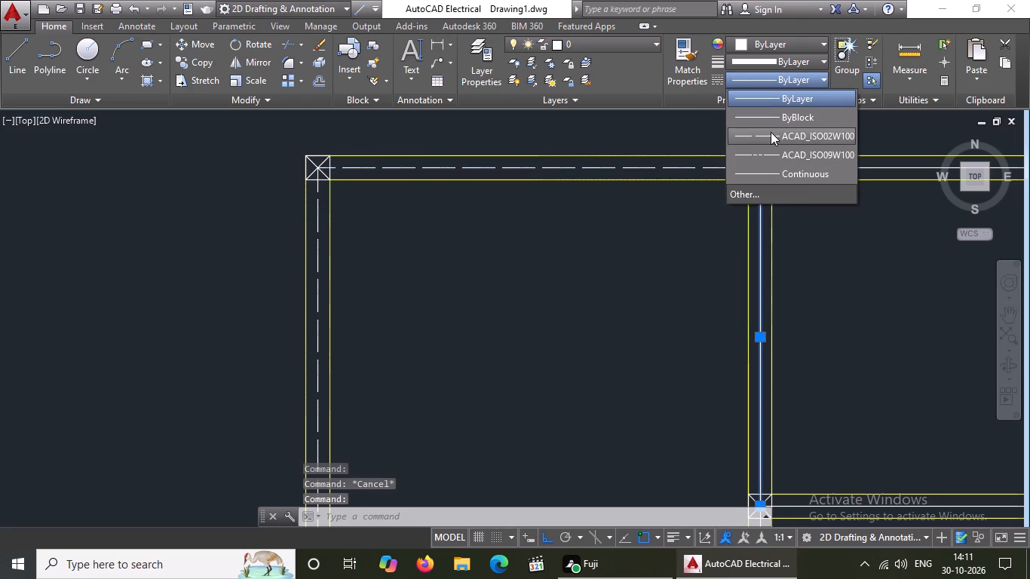
click(770, 131)
key(Escape)
scroll(630, 217, down, 5)
scroll(676, 290, up, 4)
click(489, 219)
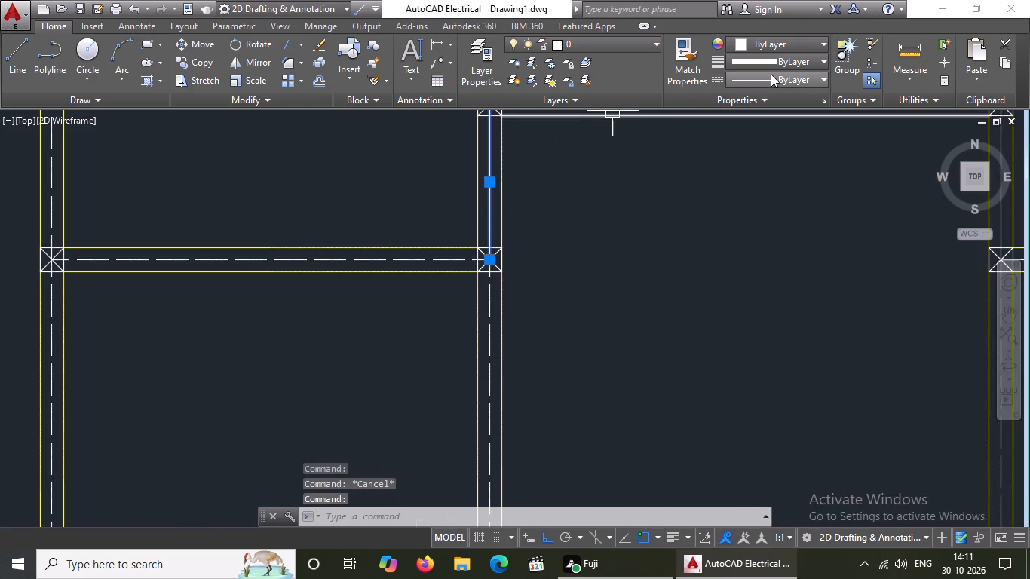
click(771, 74)
click(762, 138)
key(Escape)
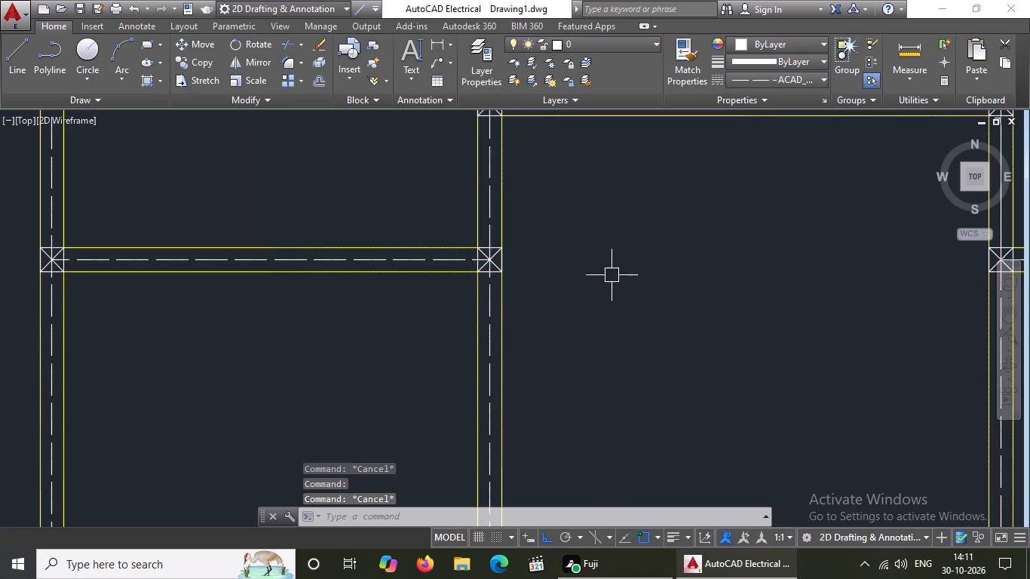
Change the centreline of the middle bay's top beam to the ACAD_ISO02W100 linetype.
scroll(612, 275, down, 3)
scroll(644, 134, up, 5)
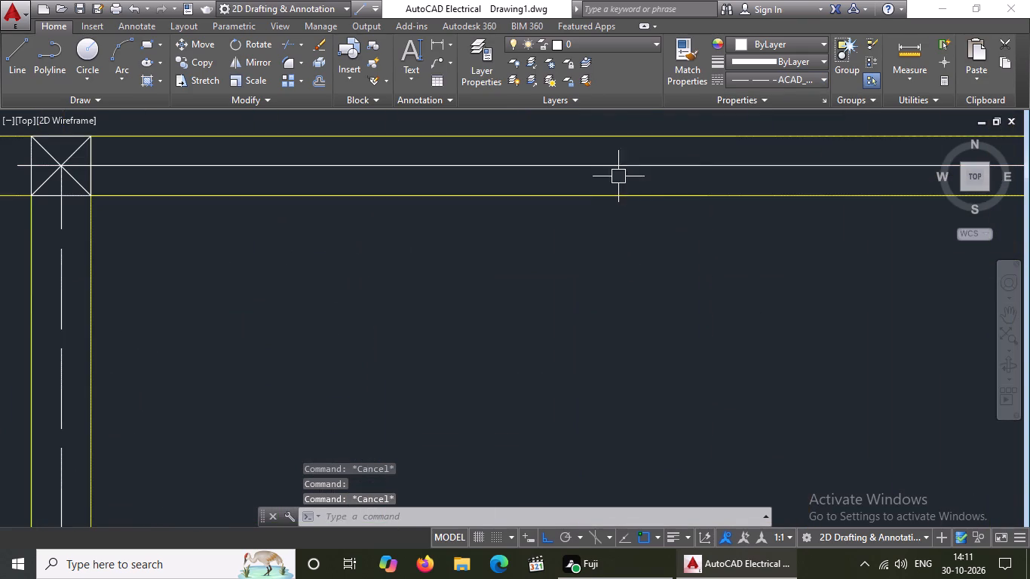
click(616, 167)
click(795, 78)
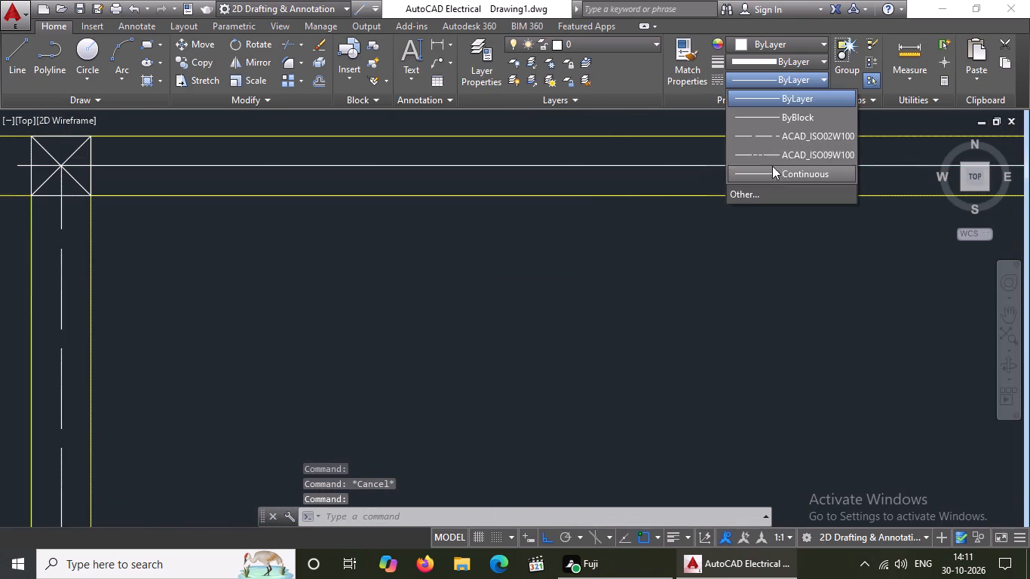
click(772, 139)
key(Escape)
Change the centreline of the right bay's top beam to the ACAD_ISO02W100 linetype.
scroll(535, 209, down, 3)
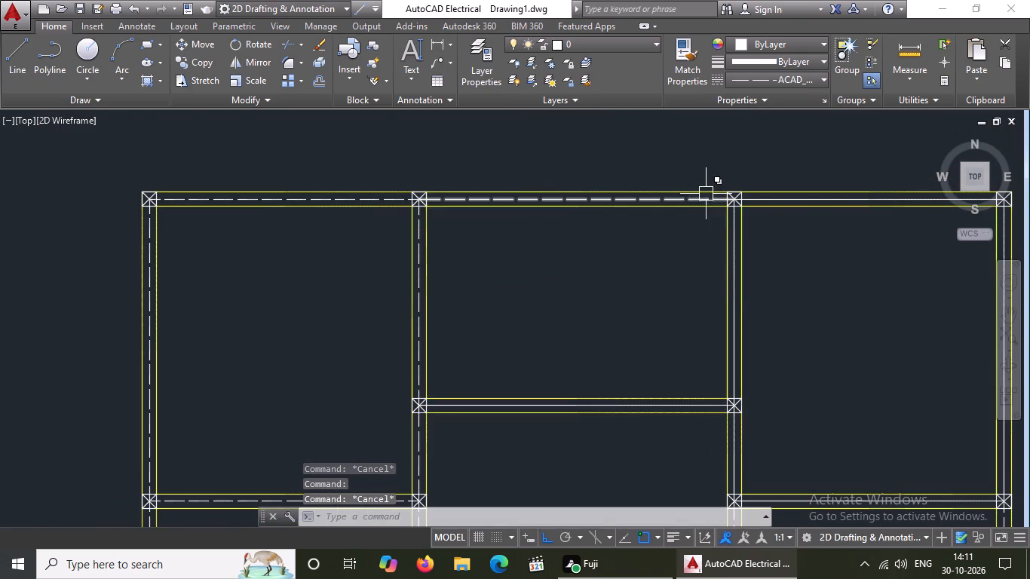
scroll(817, 204, up, 2)
click(775, 195)
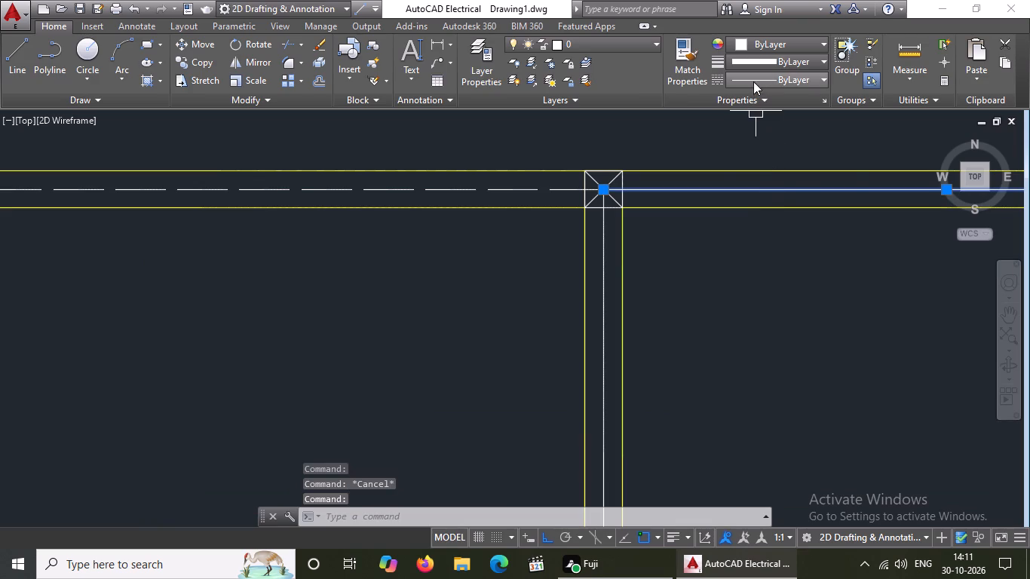
click(753, 81)
click(768, 139)
key(Escape)
Apply the ACAD_ISO02W100 linetype to the third vertical beam's centreline segment between the top beam and the middle bay's intermediate beam.
scroll(621, 197, down, 3)
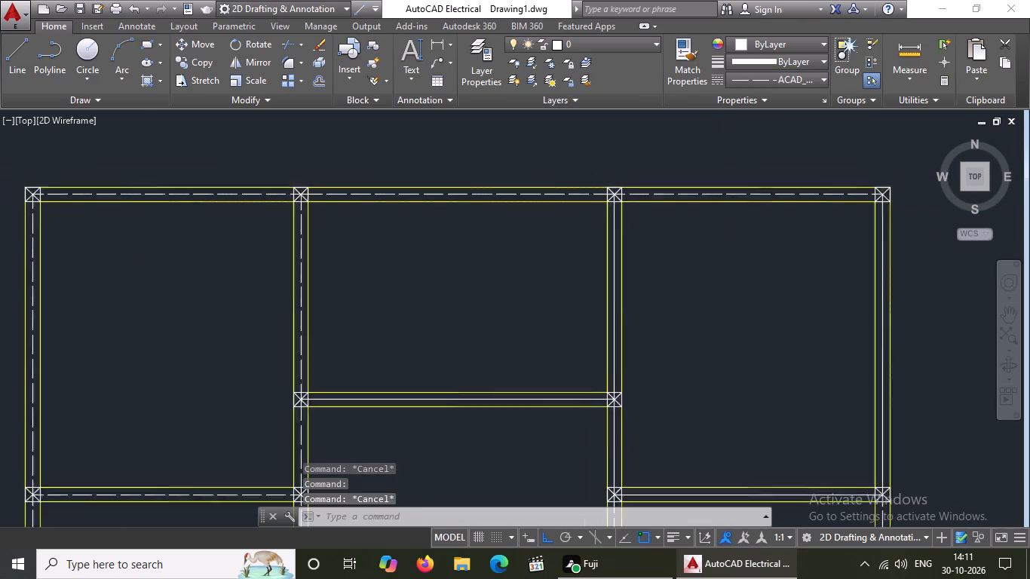
scroll(608, 261, up, 2)
click(631, 254)
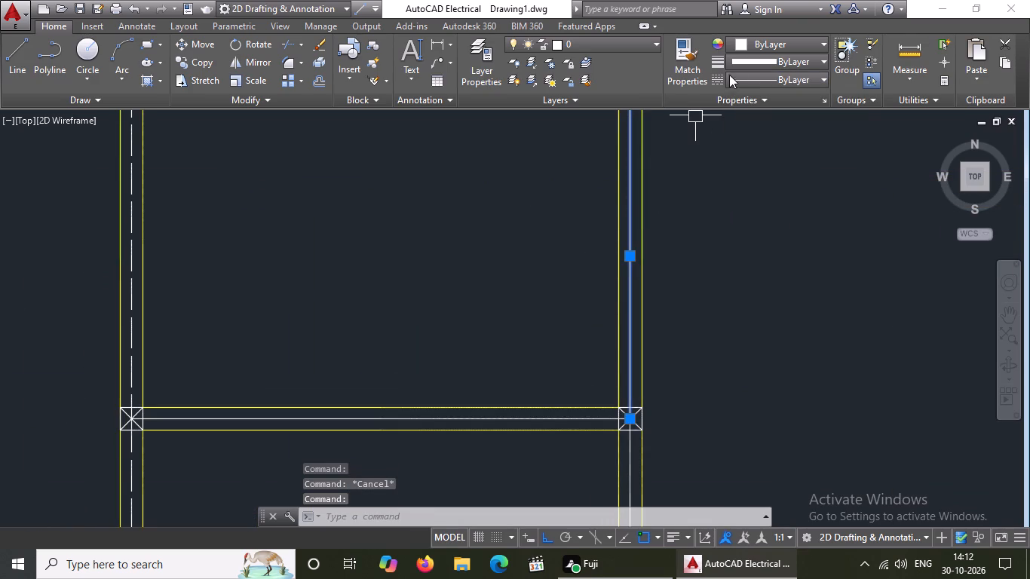
click(744, 81)
click(743, 136)
key(Escape)
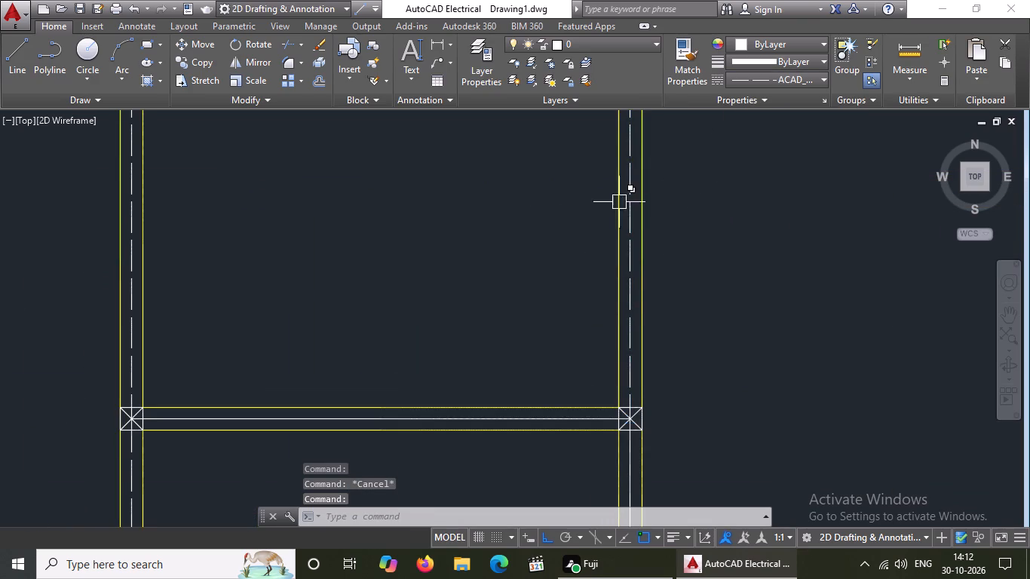
Change the centreline of the middle bay's upper intermediate beam to the ACAD_ISO02W100 linetype.
scroll(478, 203, down, 3)
scroll(484, 251, up, 3)
click(465, 281)
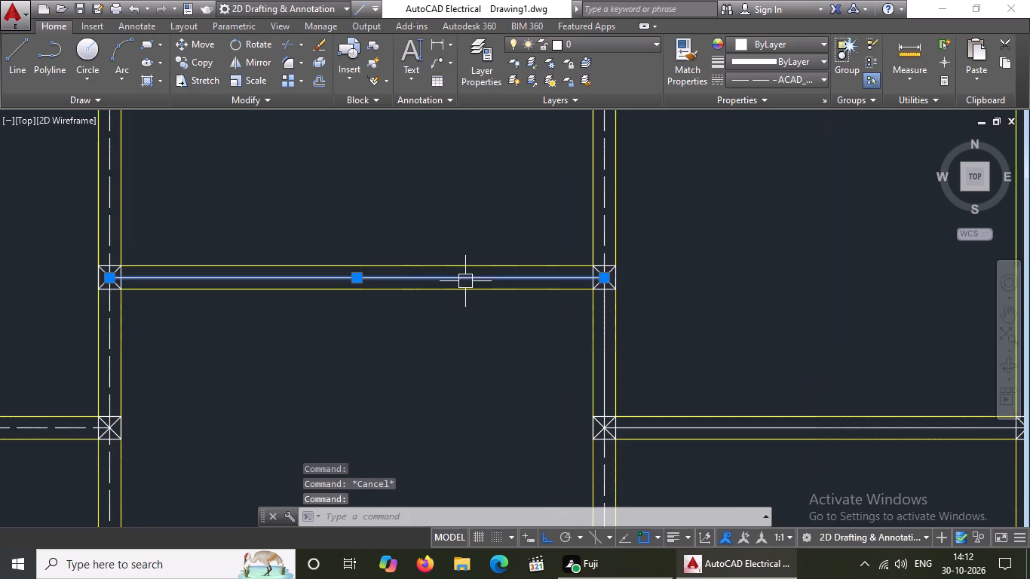
drag(787, 78, 784, 93)
click(782, 81)
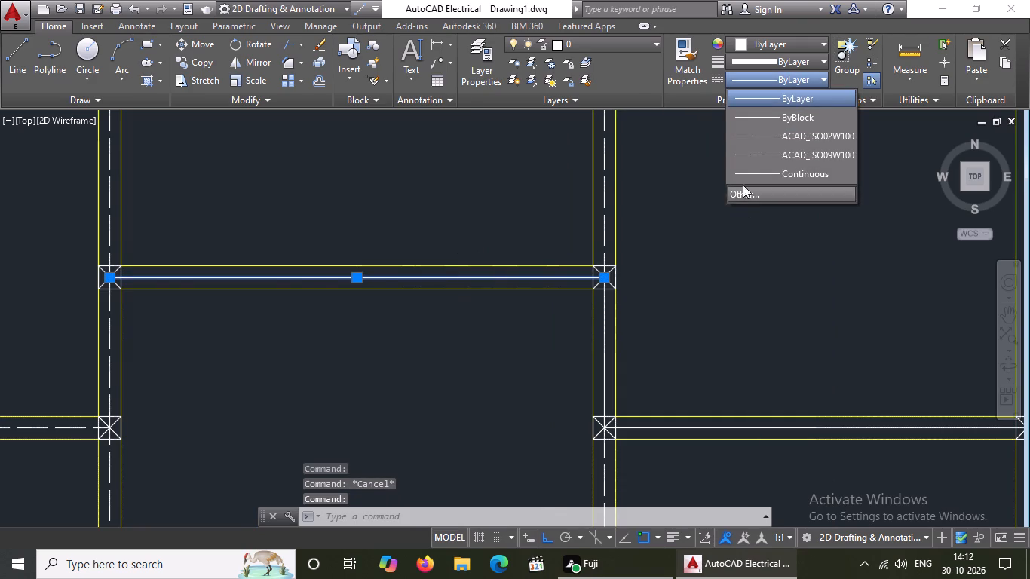
click(756, 136)
key(Escape)
Apply ACAD_ISO02W100 to the third vertical beam's short centreline segment between the middle bay's and right bay's upper intermediate beams.
scroll(659, 148, down, 2)
scroll(730, 277, up, 1)
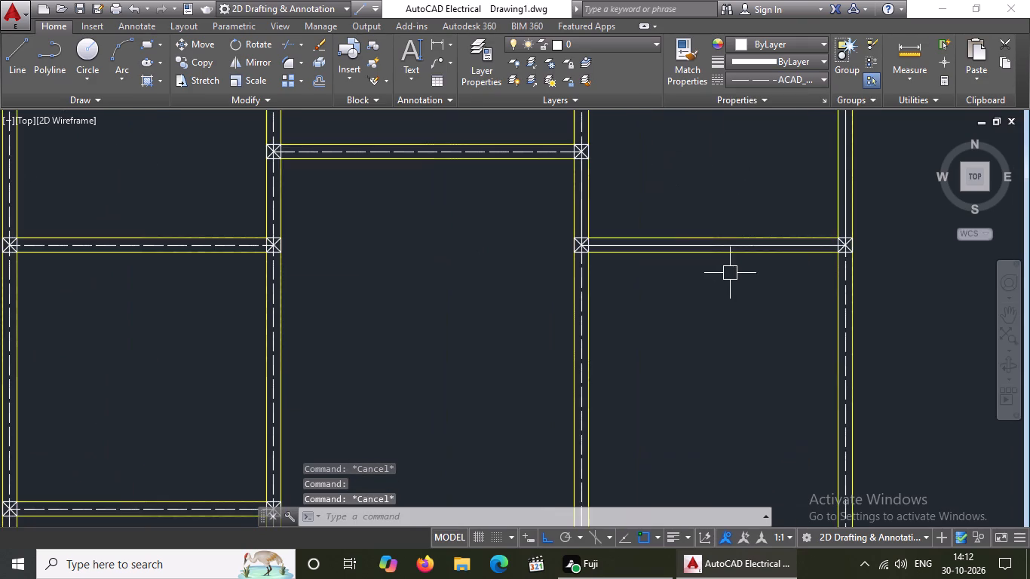
scroll(610, 214, up, 3)
click(480, 218)
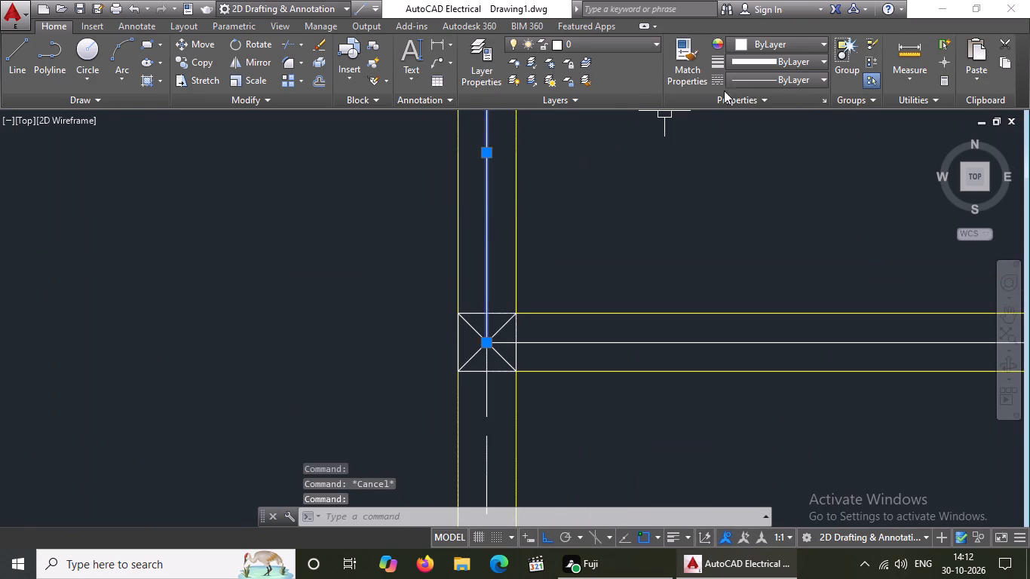
drag(794, 76, 792, 84)
click(761, 136)
key(Escape)
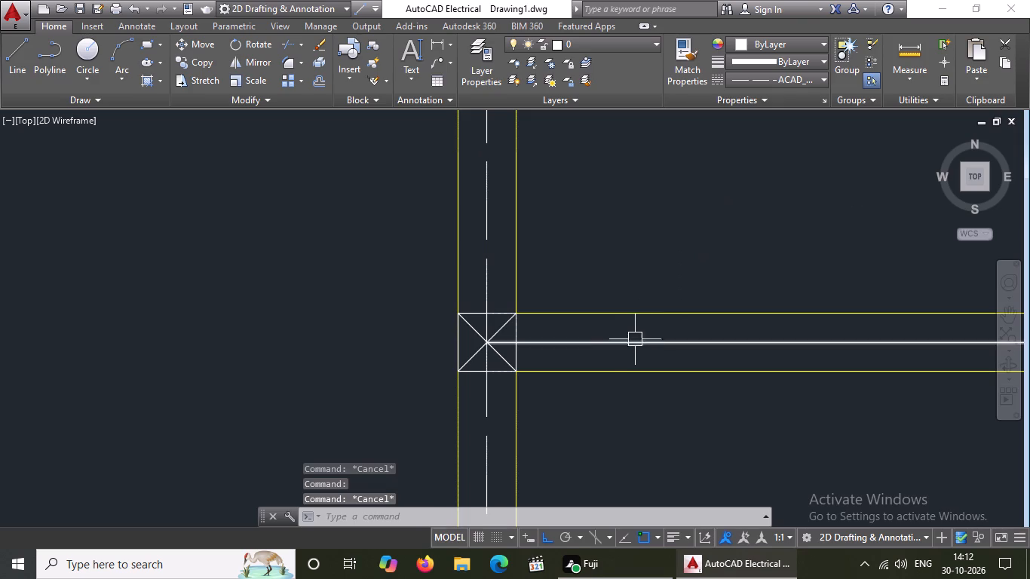
Change the centreline of the right bay's upper intermediate beam to the ACAD_ISO02W100 linetype.
click(637, 344)
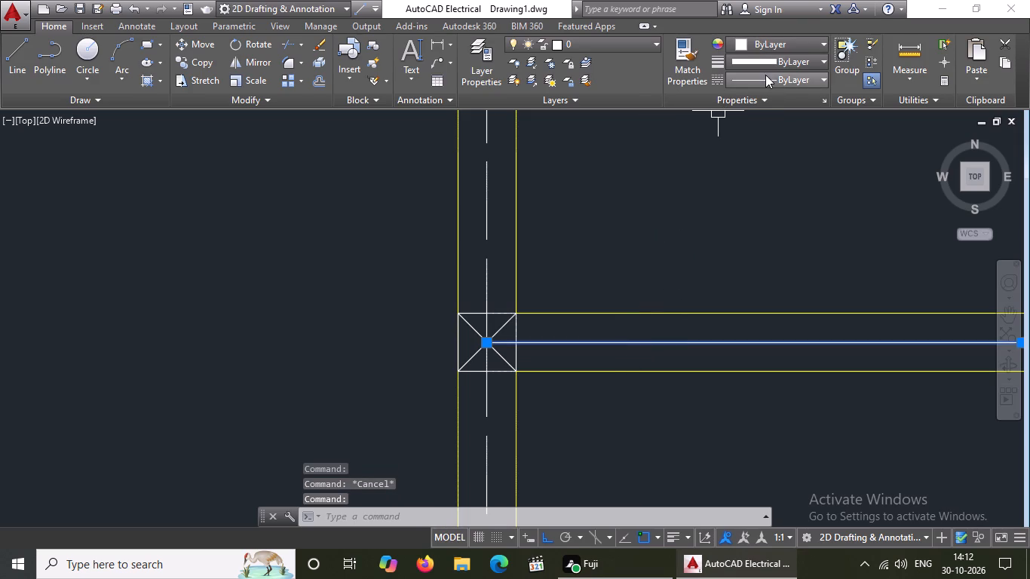
click(787, 81)
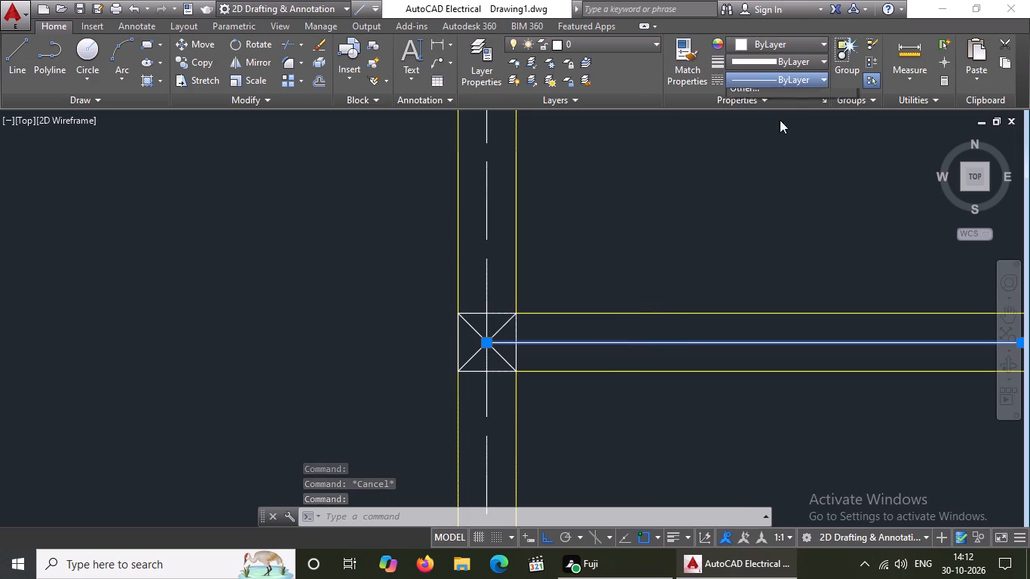
click(774, 137)
key(Escape)
Change the right vertical beam's uppermost centreline segment, below the top corner column, to the ACAD_ISO02W100 linetype.
scroll(621, 207, down, 4)
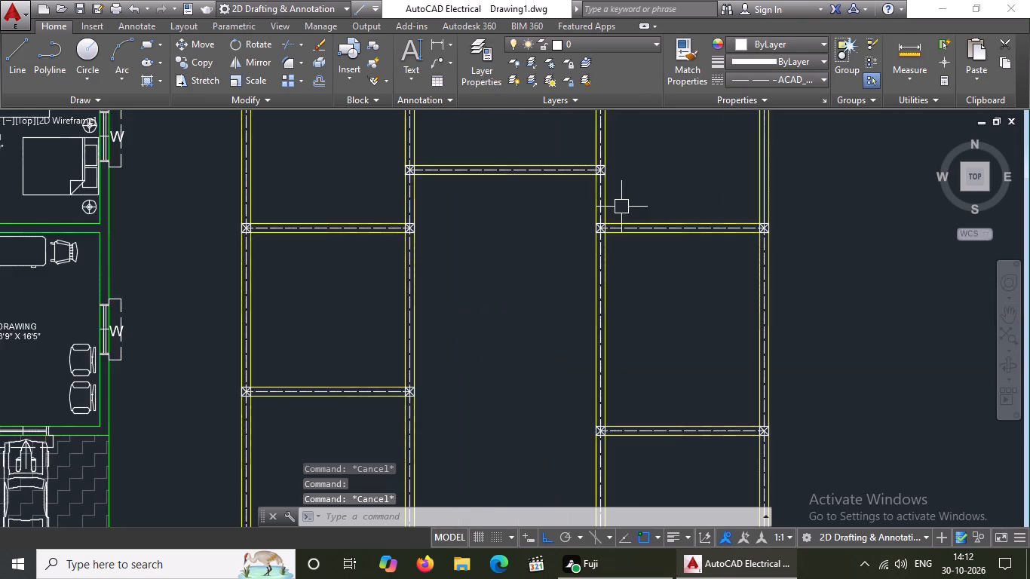
scroll(618, 201, down, 3)
scroll(650, 190, up, 5)
click(676, 179)
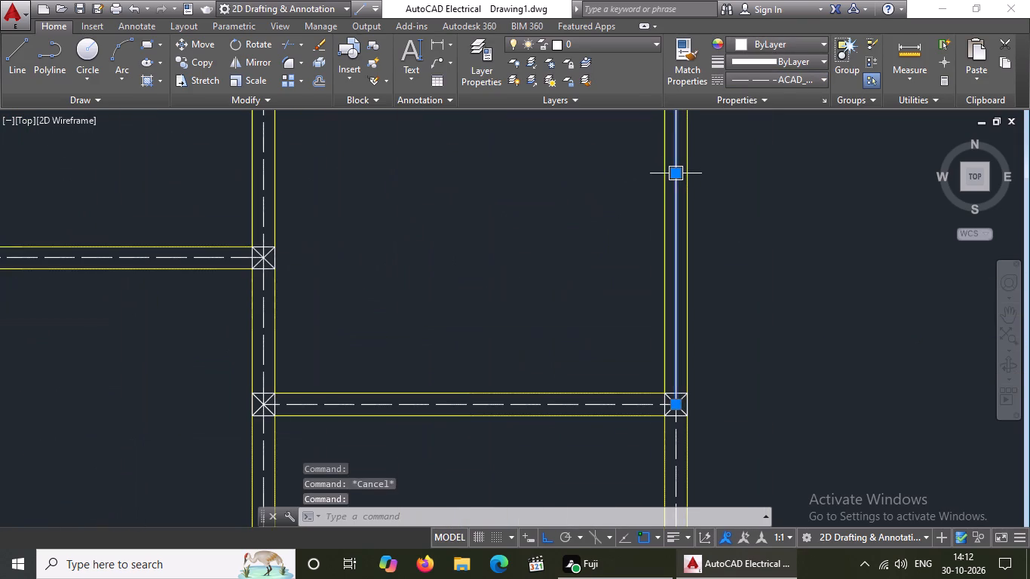
click(776, 83)
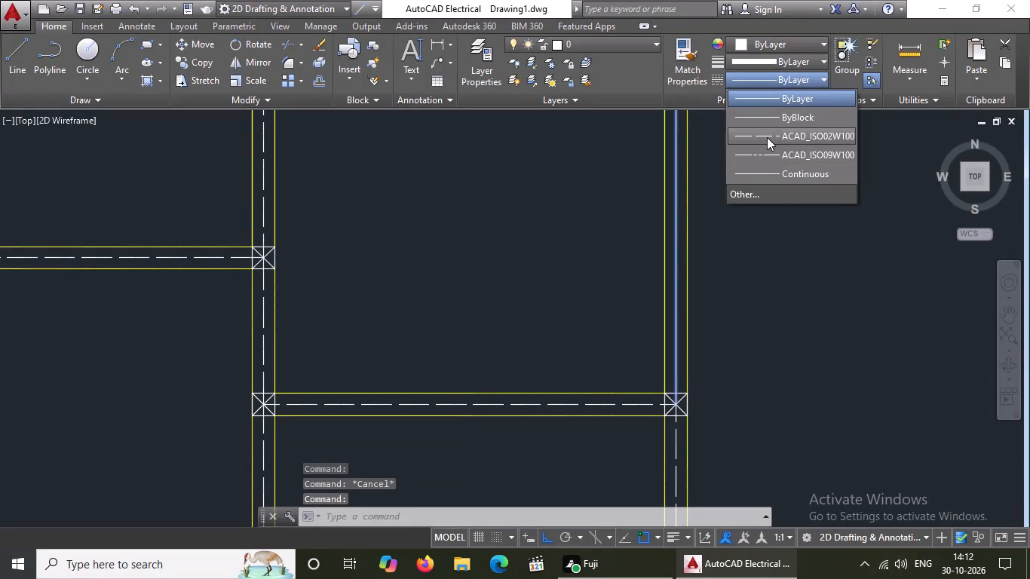
click(767, 136)
key(Escape)
Erase both diagonal cross lines from each of the two columns at the ends of the left bay's top beam.
scroll(595, 182, down, 3)
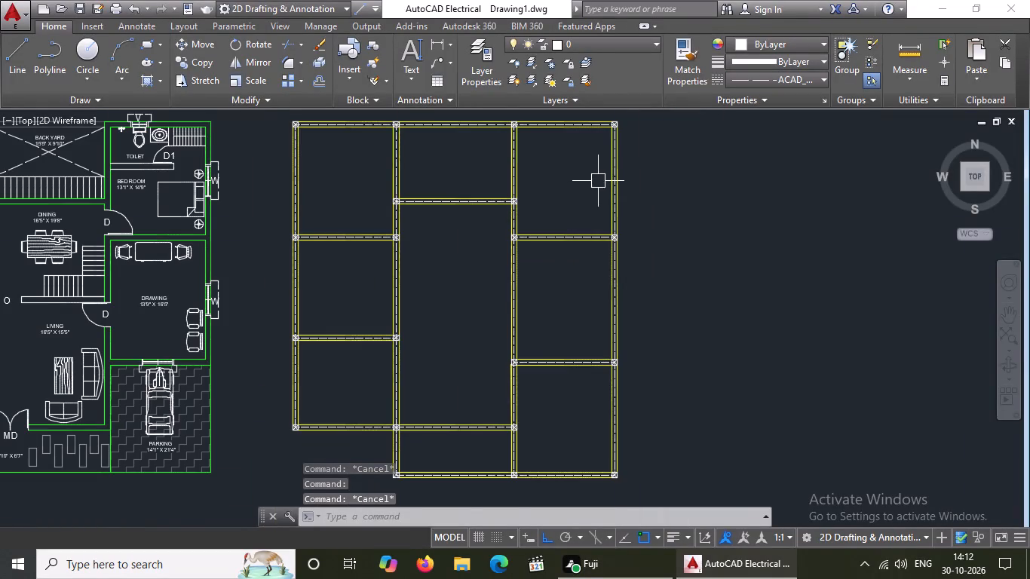
middle_drag(598, 181, 598, 263)
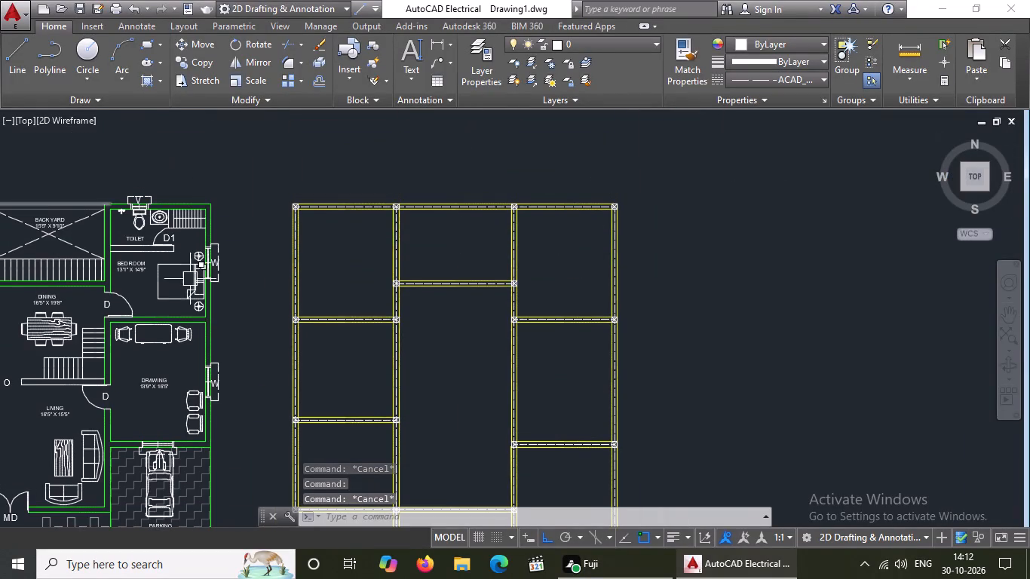
scroll(250, 223, up, 2)
scroll(431, 184, up, 3)
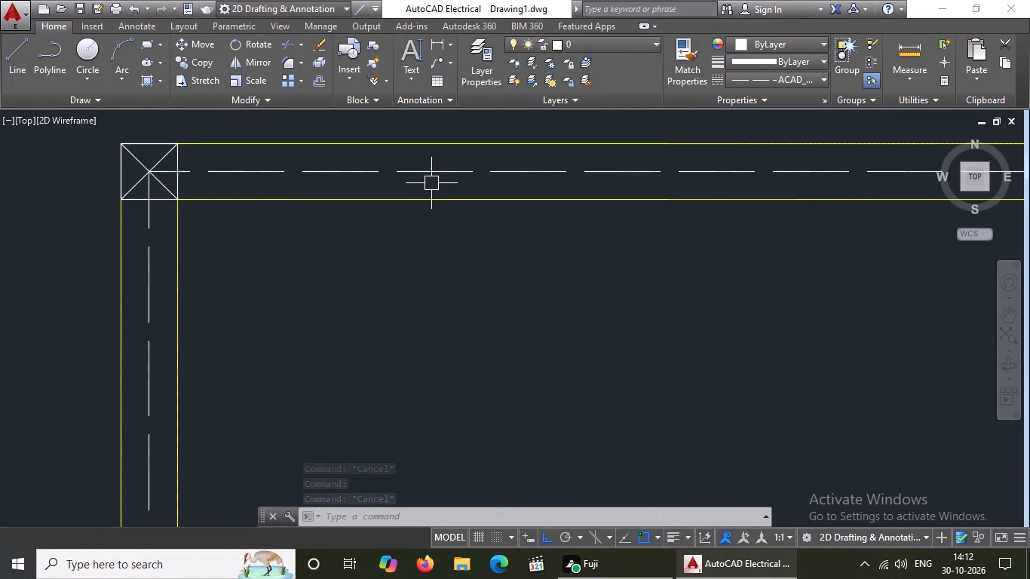
scroll(164, 176, up, 1)
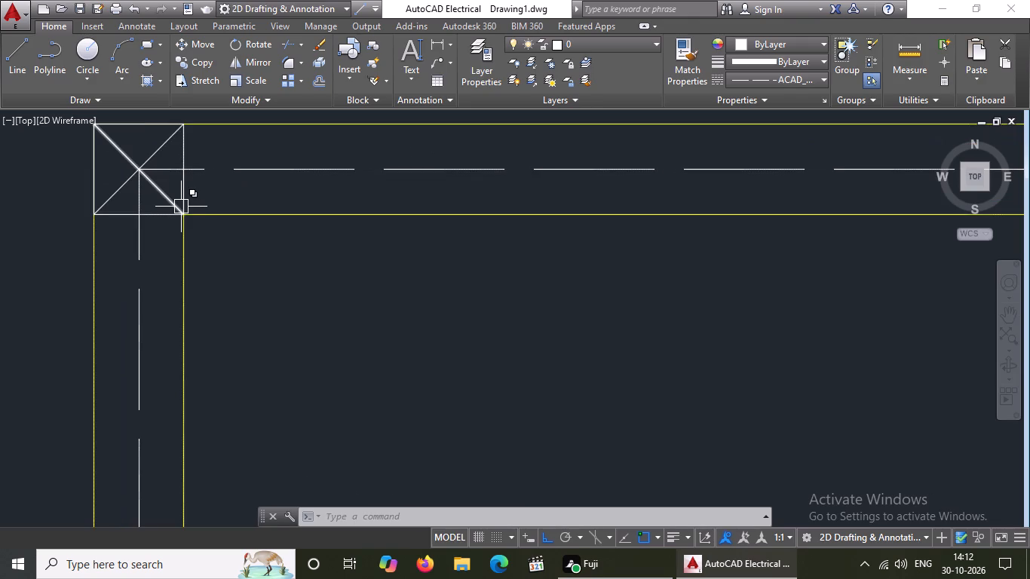
click(174, 206)
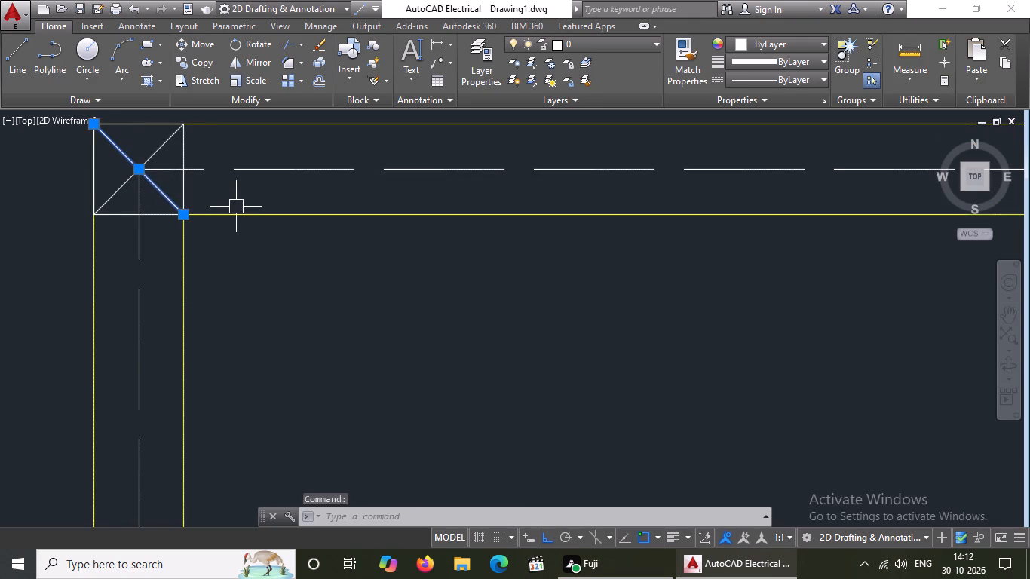
key(Delete)
click(124, 187)
key(Delete)
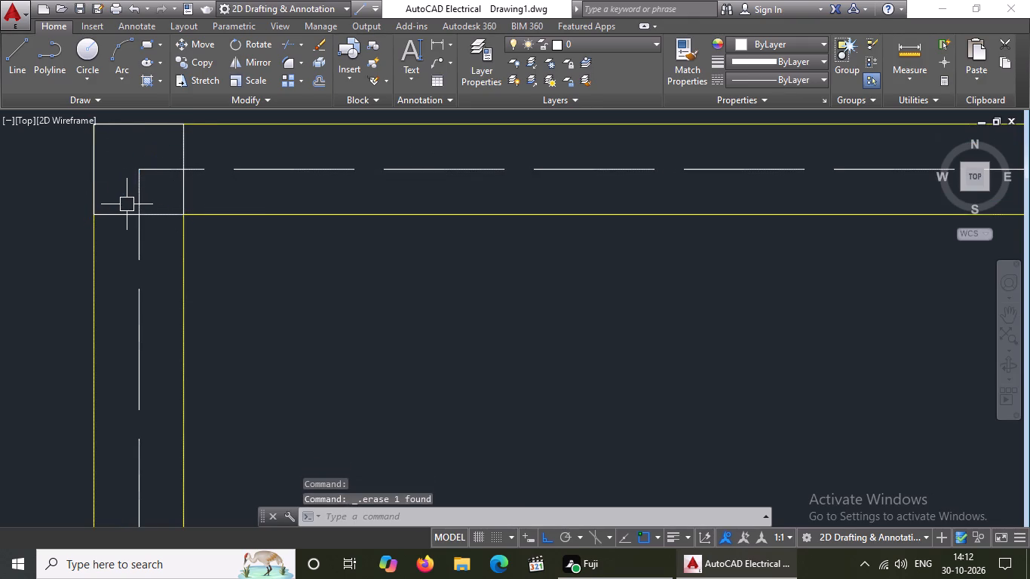
scroll(143, 217, down, 4)
scroll(395, 205, up, 3)
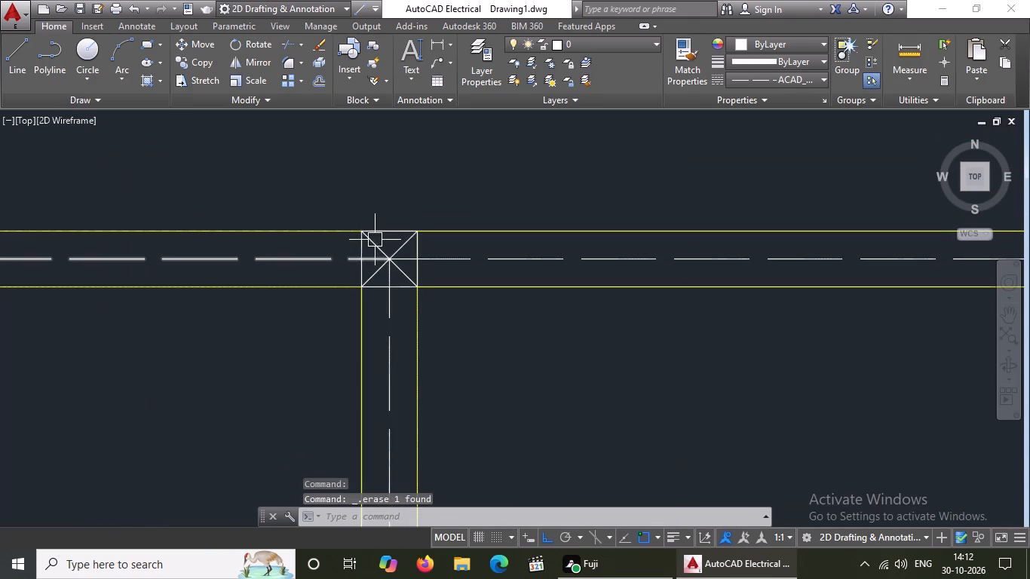
click(370, 242)
key(Delete)
click(375, 277)
key(Delete)
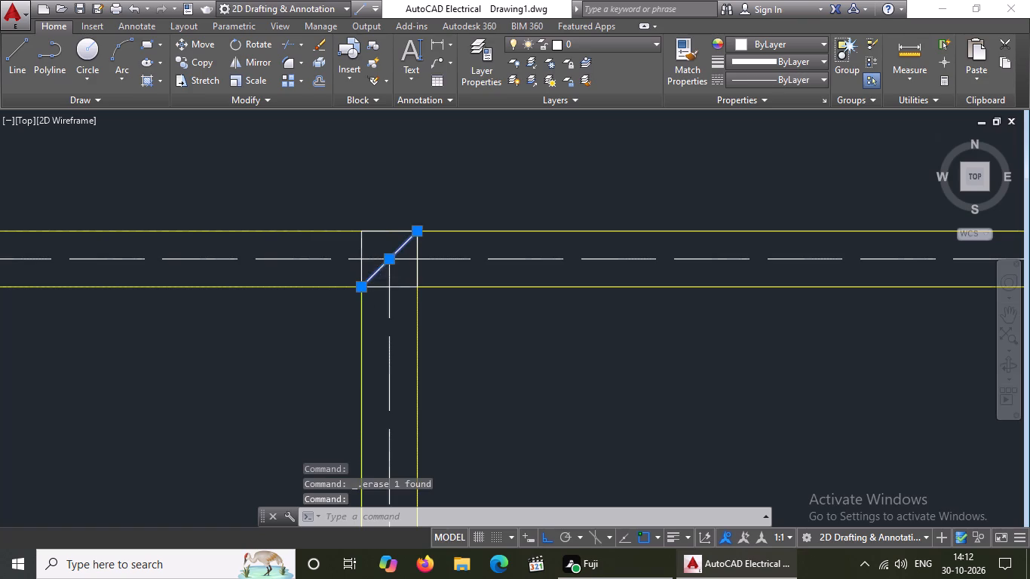
Erase both diagonal cross lines from each of the two columns at the ends of the right bay's top beam.
scroll(357, 269, down, 5)
scroll(548, 268, up, 5)
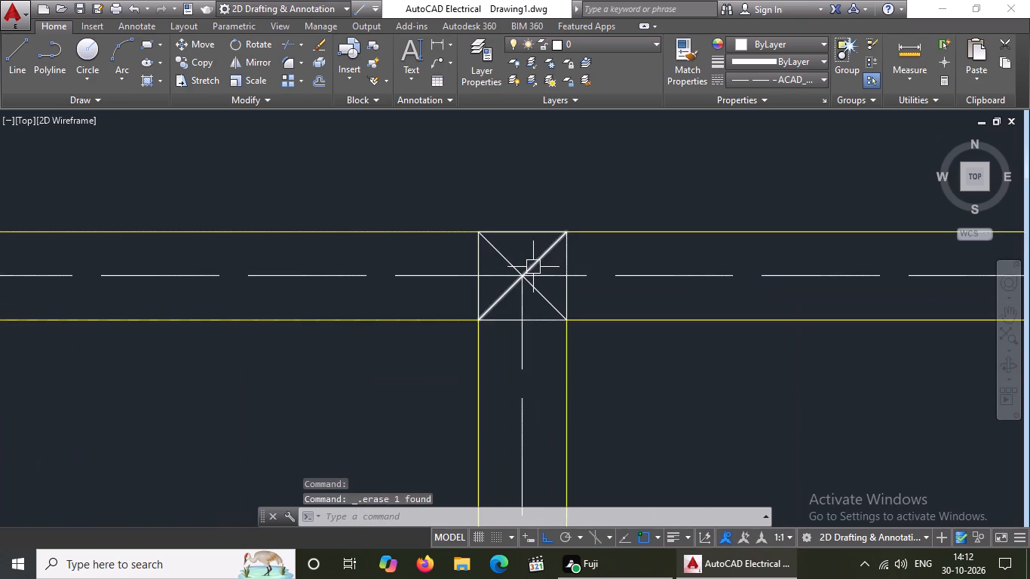
click(534, 262)
key(Delete)
click(536, 292)
key(Delete)
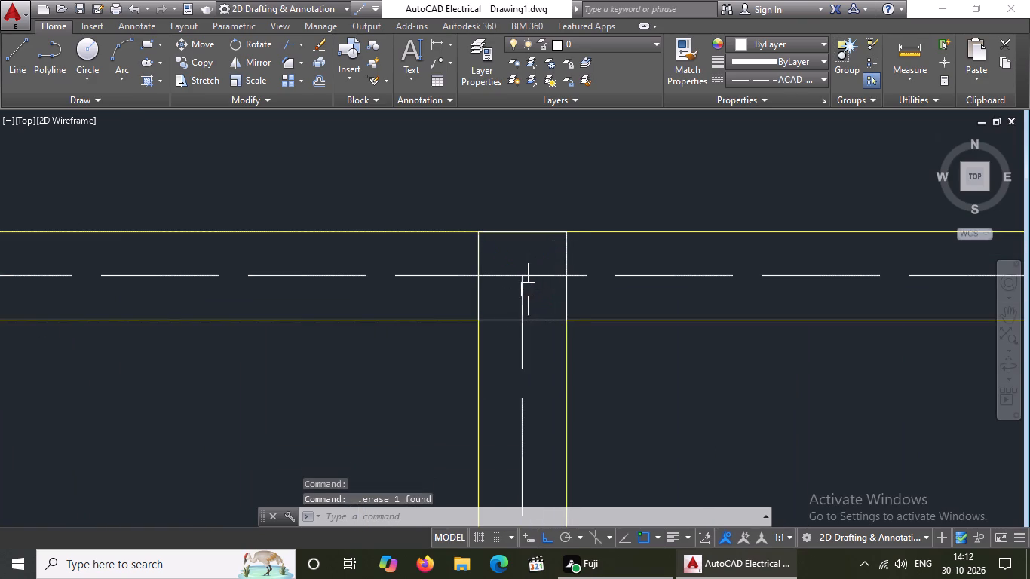
scroll(528, 272, down, 4)
scroll(944, 286, up, 3)
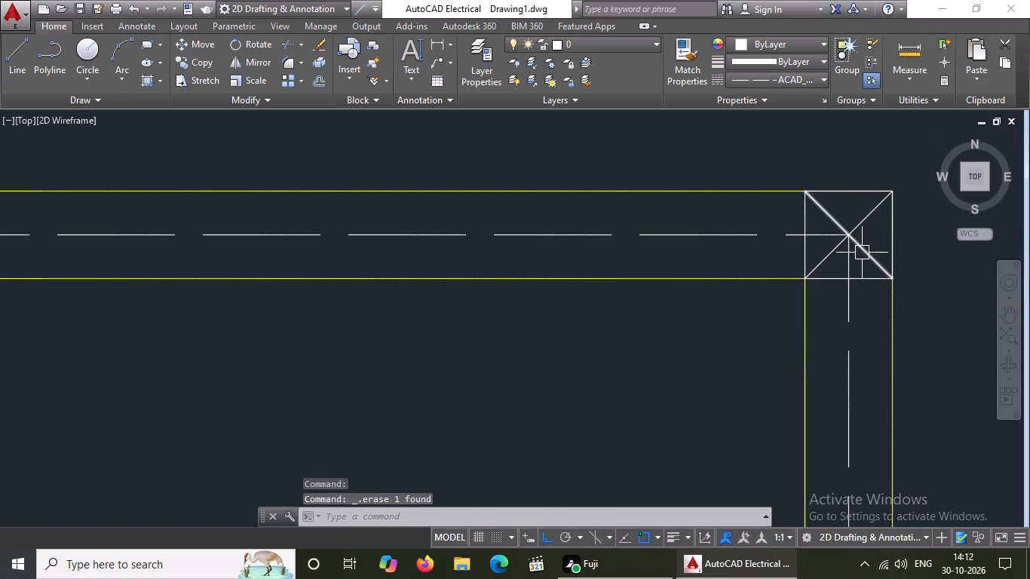
click(862, 253)
key(Delete)
click(857, 234)
key(Delete)
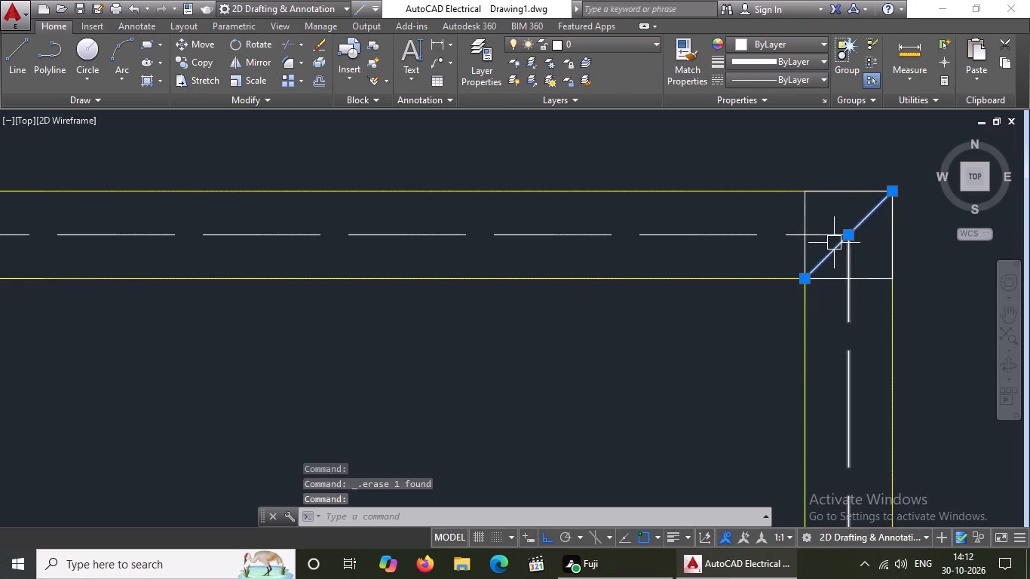
Erase both diagonal cross lines from the two columns at the ends of the middle bay's upper intermediate beam.
scroll(477, 210, down, 6)
scroll(186, 350, up, 2)
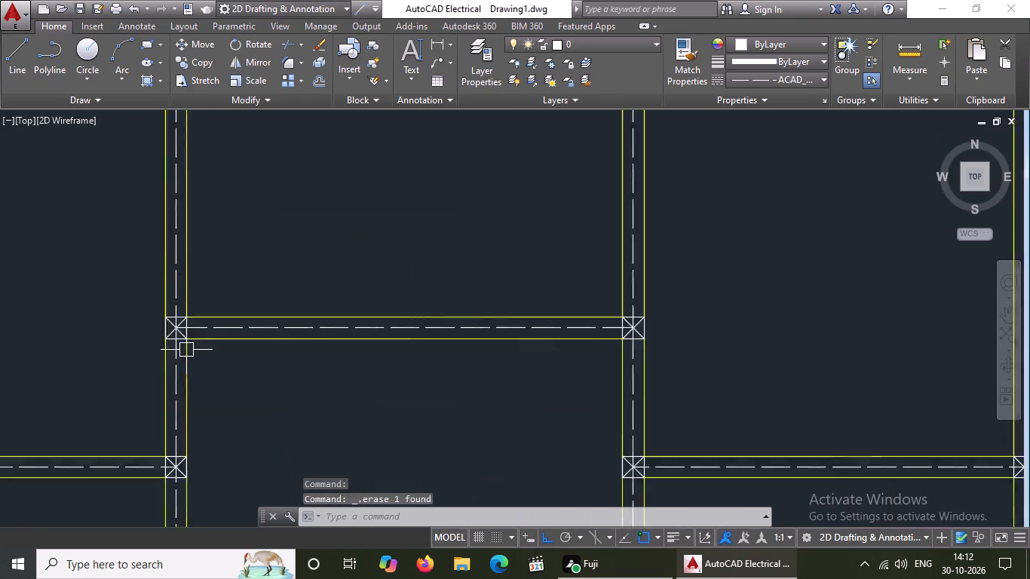
scroll(186, 350, up, 3)
click(200, 311)
key(Delete)
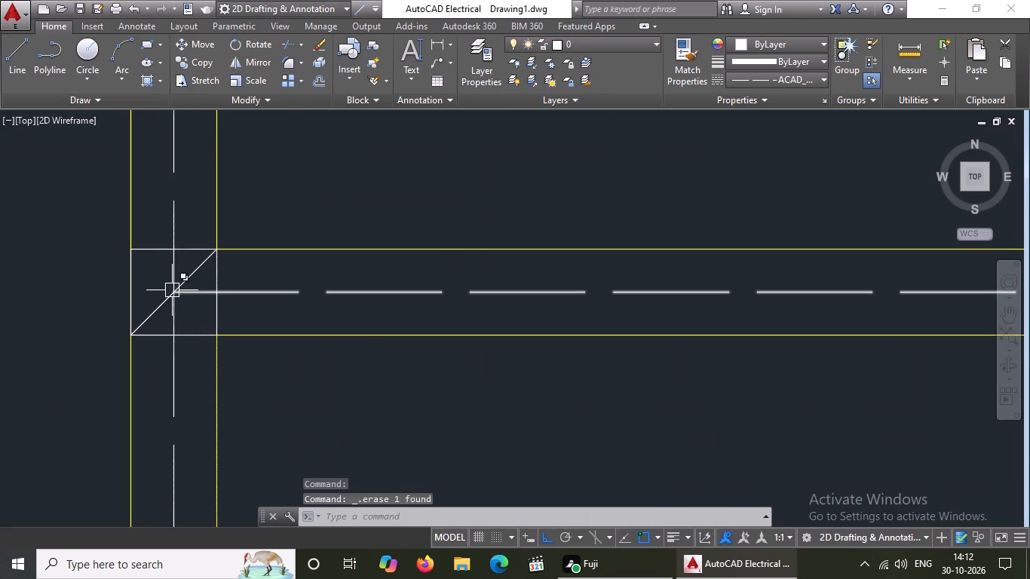
click(192, 275)
key(Delete)
scroll(221, 289, down, 4)
scroll(507, 295, up, 5)
click(419, 261)
key(Delete)
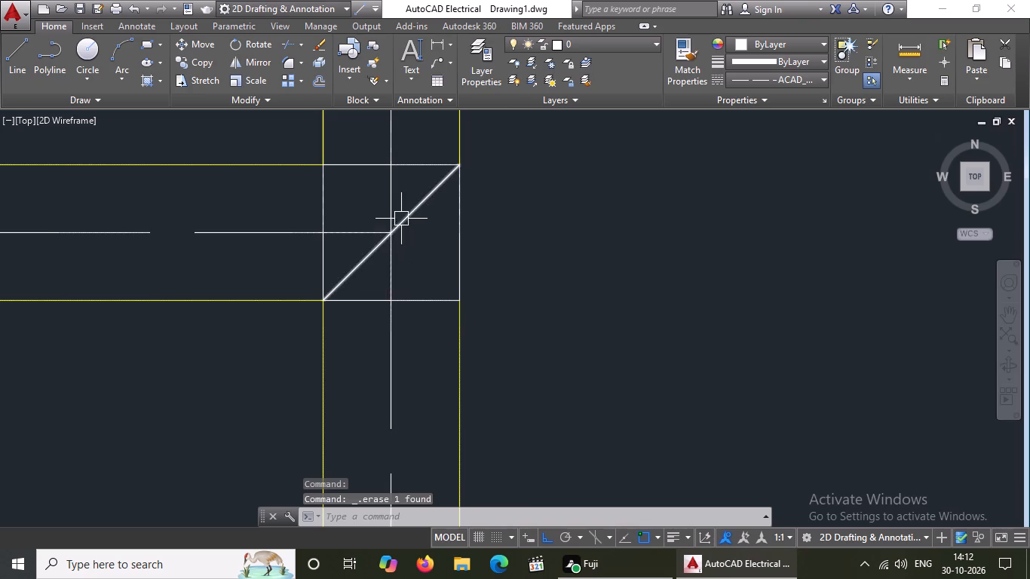
click(401, 217)
key(Delete)
Erase both diagonal cross lines from the two columns at the ends of the left bay's upper intermediate beam.
scroll(412, 207, down, 8)
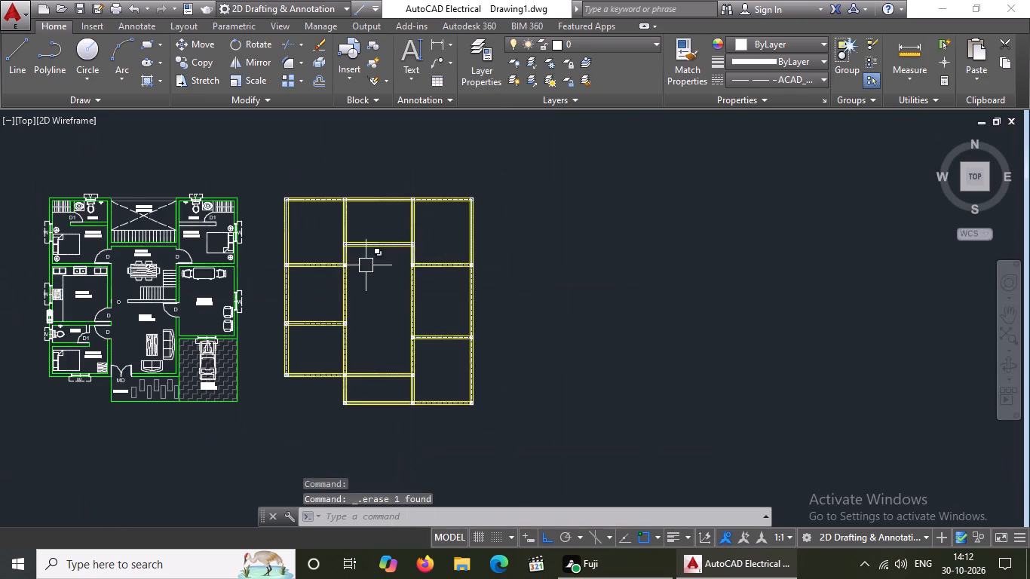
scroll(290, 260, up, 7)
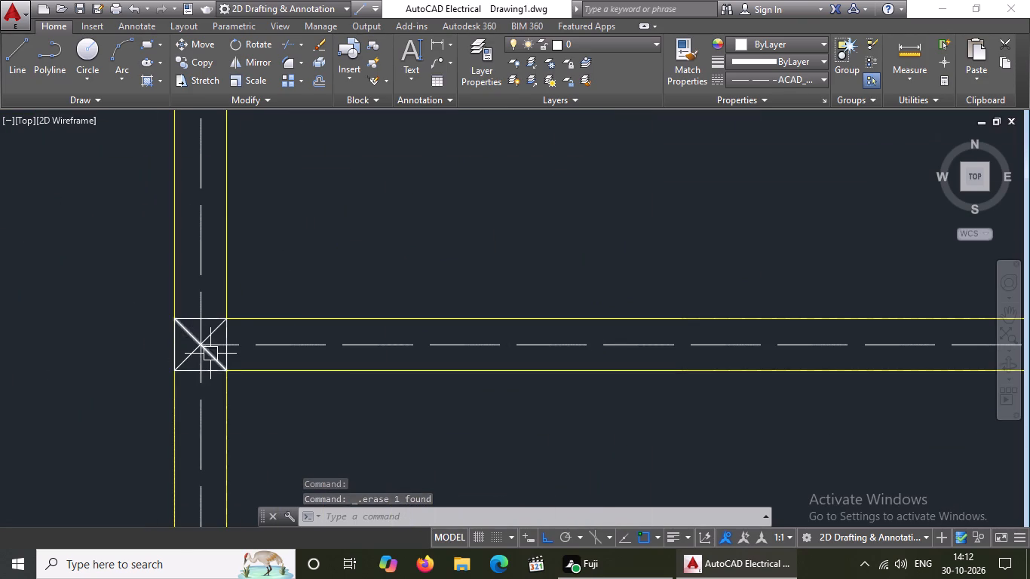
click(210, 354)
key(Delete)
click(215, 323)
key(Delete)
scroll(235, 313, down, 6)
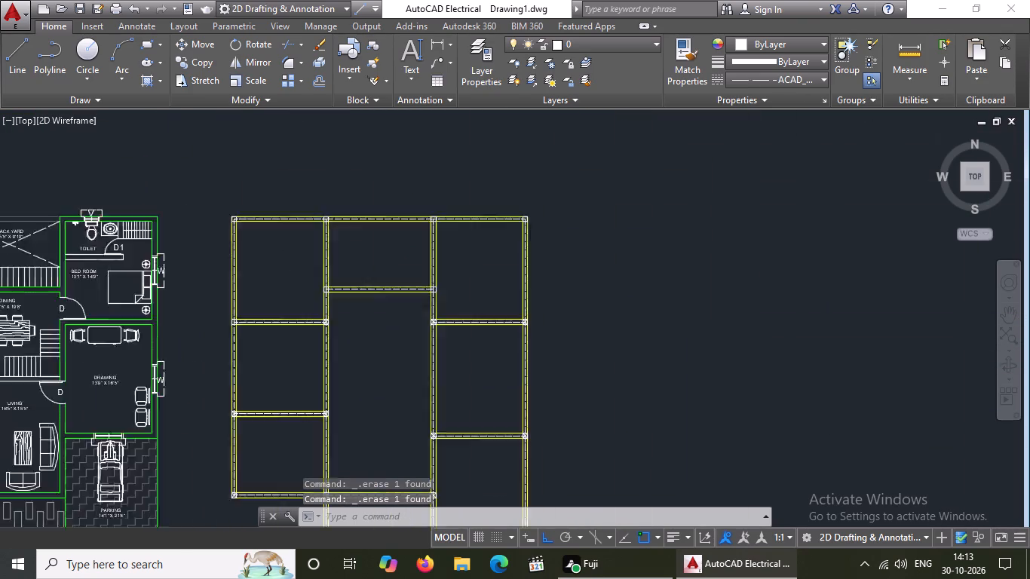
scroll(284, 323, up, 7)
click(467, 326)
key(Delete)
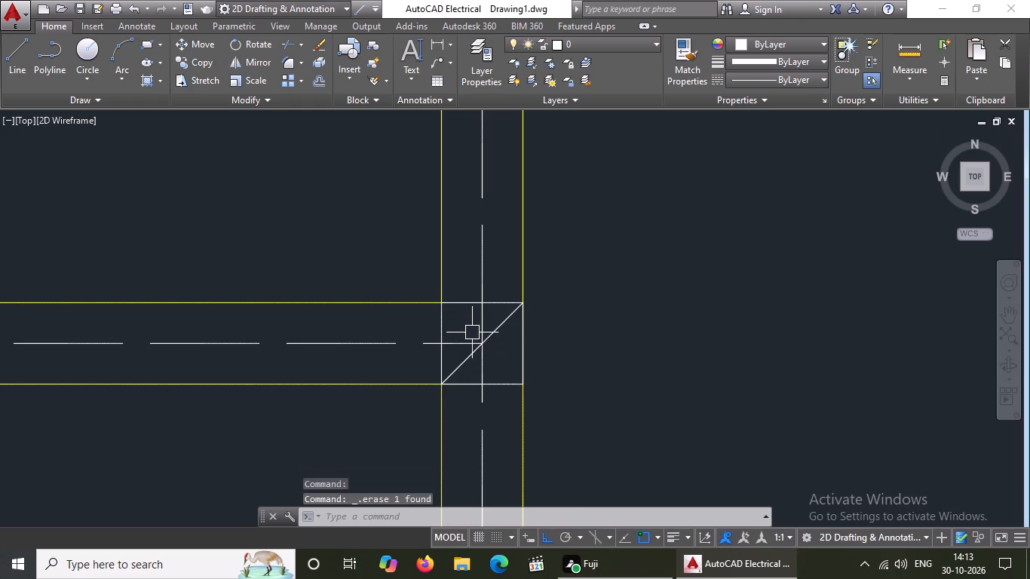
click(501, 328)
key(Delete)
Erase both diagonal cross lines from the two columns at the ends of the right bay's upper intermediate beam.
scroll(477, 259, down, 5)
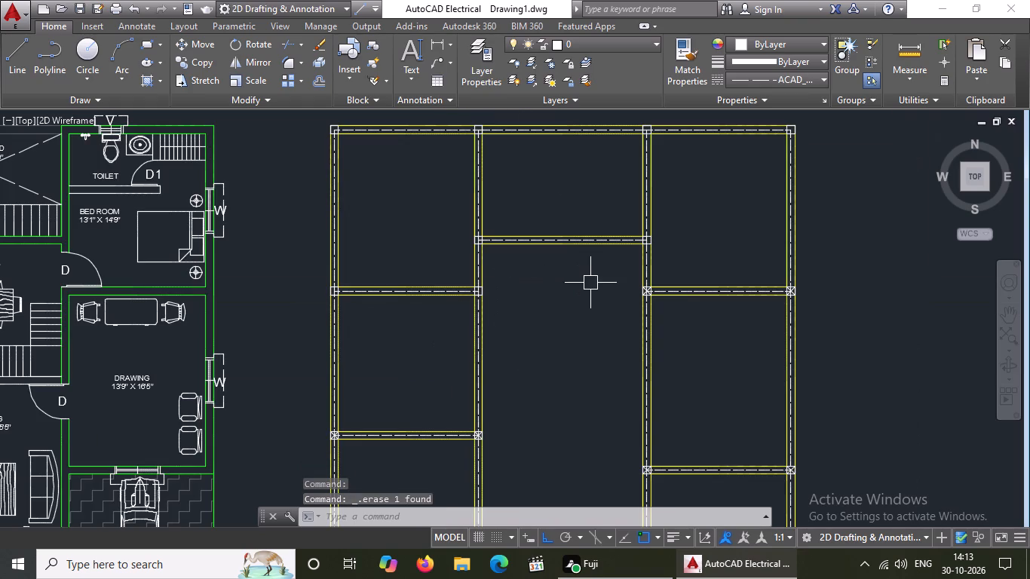
scroll(645, 251, up, 2)
scroll(658, 361, up, 2)
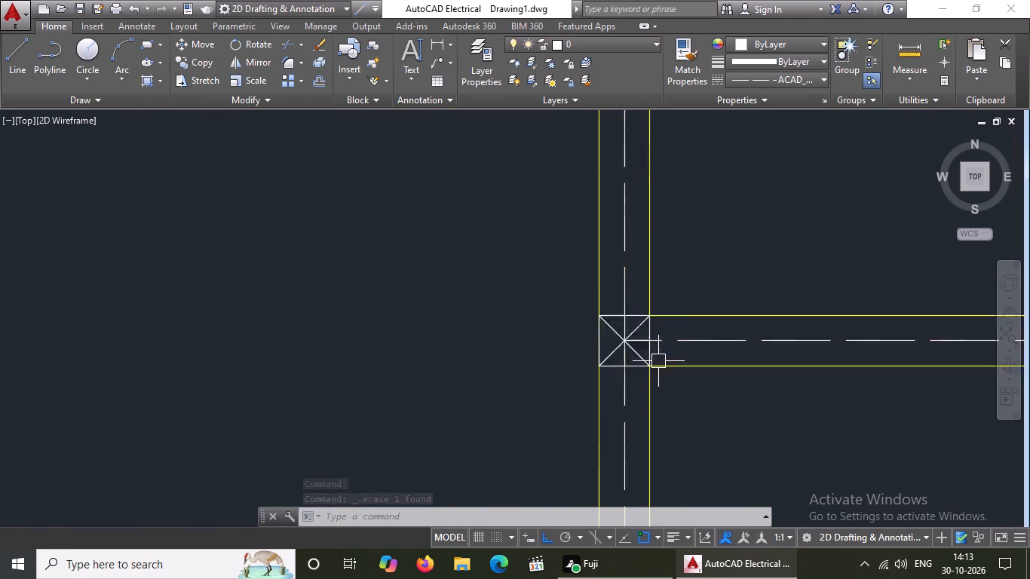
scroll(658, 361, up, 1)
click(621, 345)
key(Delete)
click(621, 311)
key(Delete)
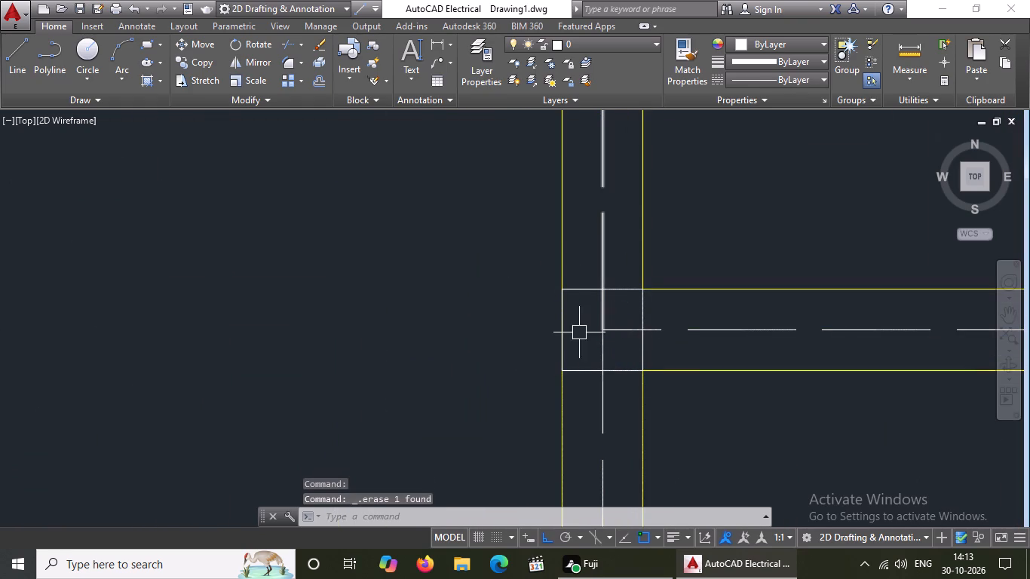
scroll(573, 320, down, 4)
scroll(847, 318, up, 3)
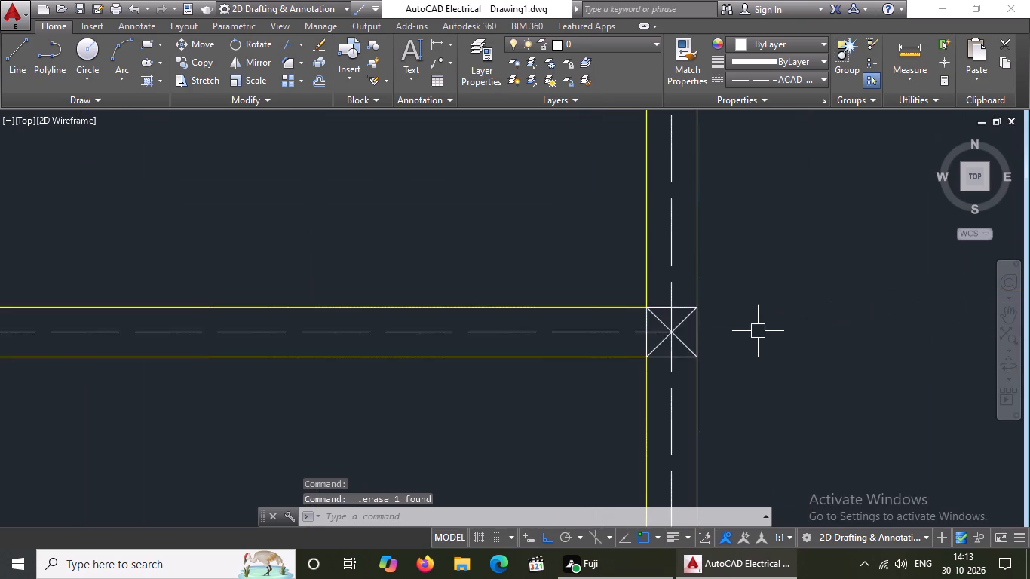
scroll(757, 332, up, 3)
click(445, 375)
key(Delete)
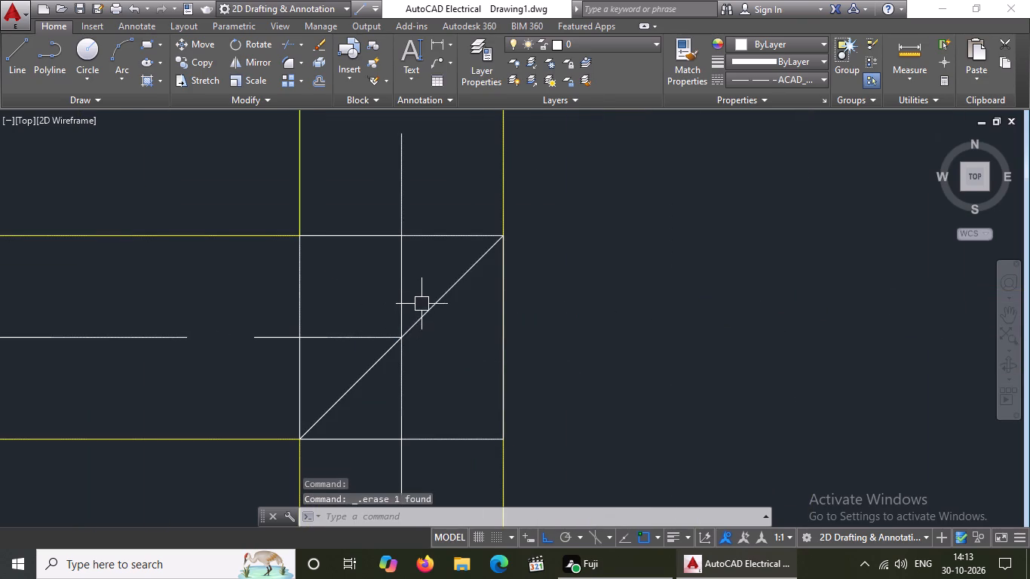
click(426, 308)
key(Delete)
Erase both diagonal cross lines from the two columns at the ends of the left bay's lower intermediate beam.
scroll(509, 263, down, 9)
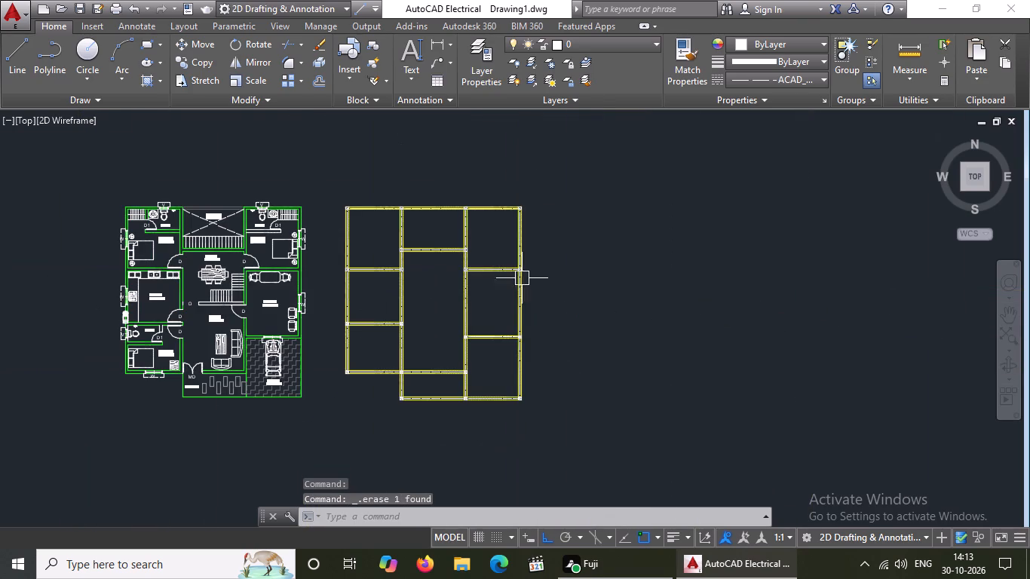
scroll(345, 317, up, 3)
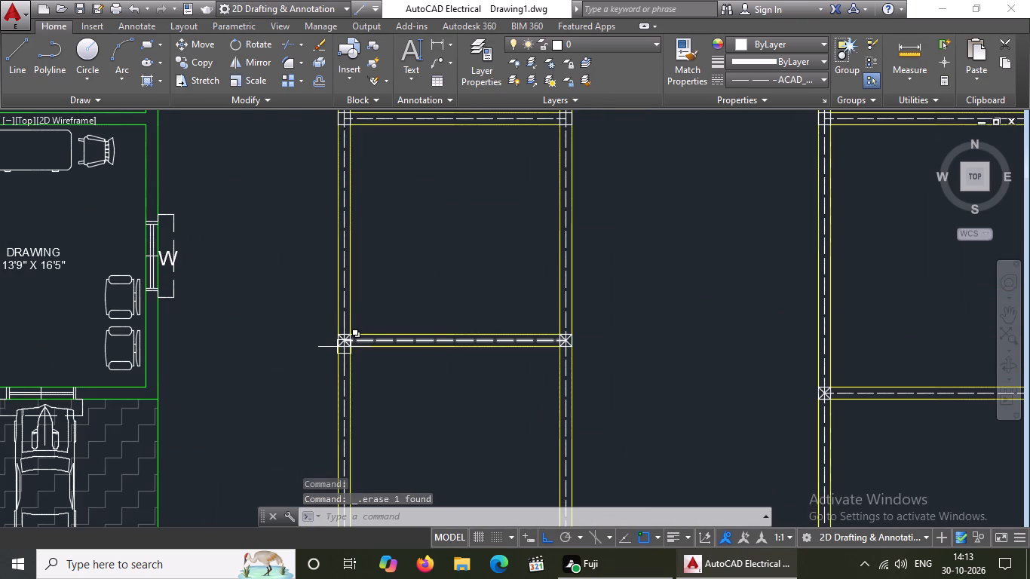
scroll(344, 348, up, 5)
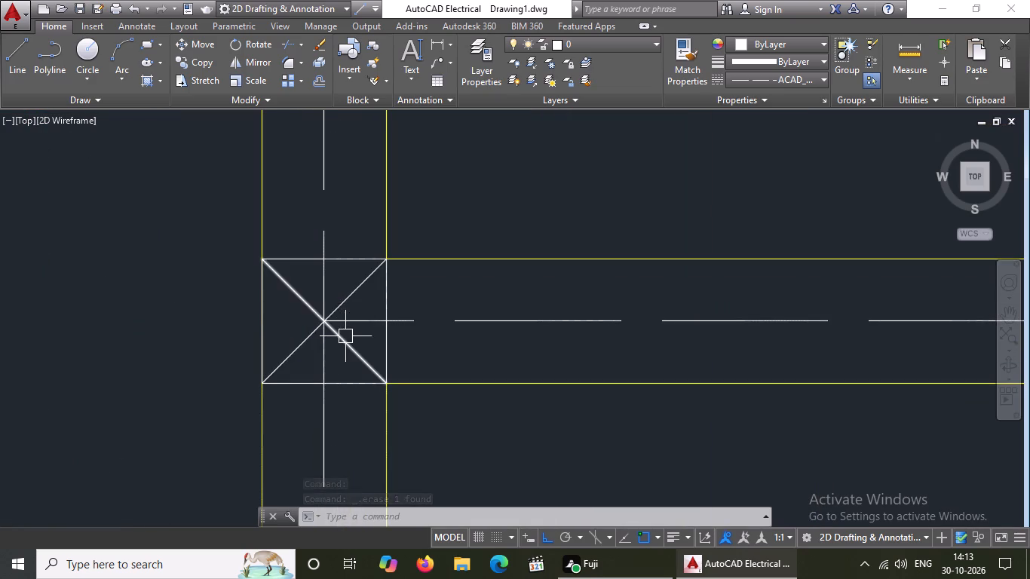
click(345, 337)
key(Delete)
click(348, 302)
key(Delete)
scroll(280, 296, down, 6)
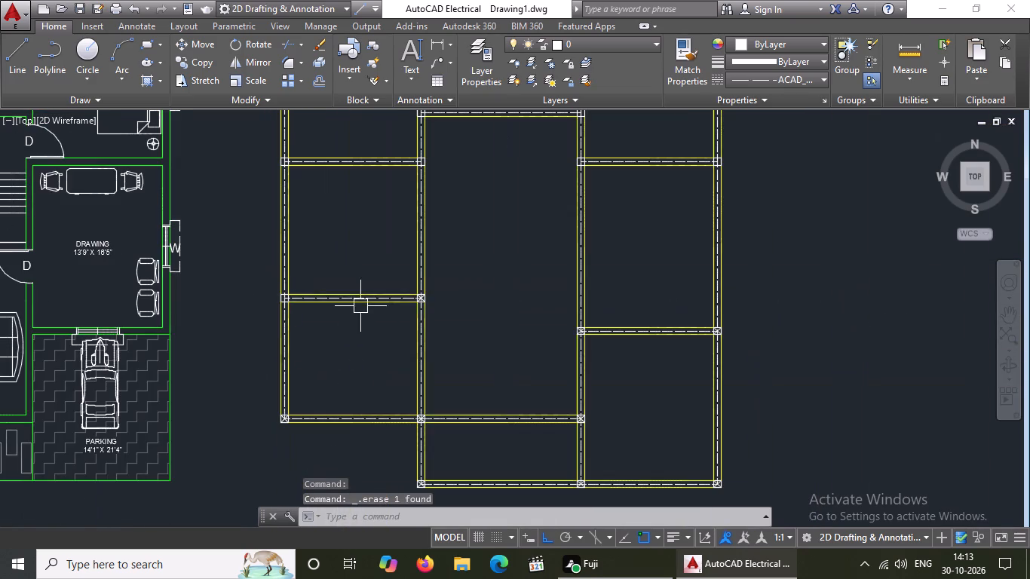
scroll(397, 304, up, 3)
scroll(515, 303, up, 3)
click(431, 240)
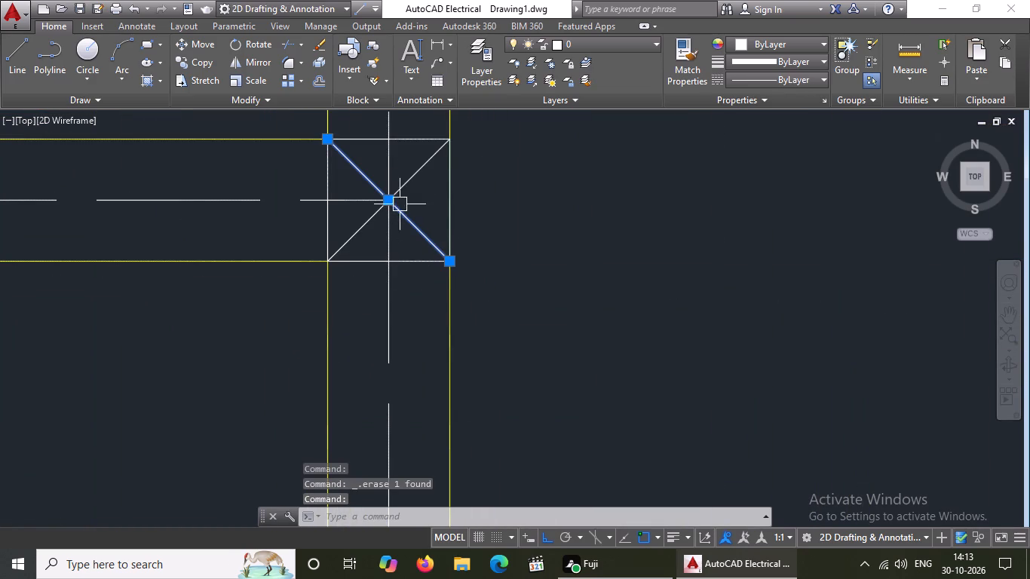
key(Delete)
click(416, 183)
key(Delete)
Erase both diagonal cross lines from the two columns at the ends of the left bay's bottom beam.
scroll(437, 286, down, 3)
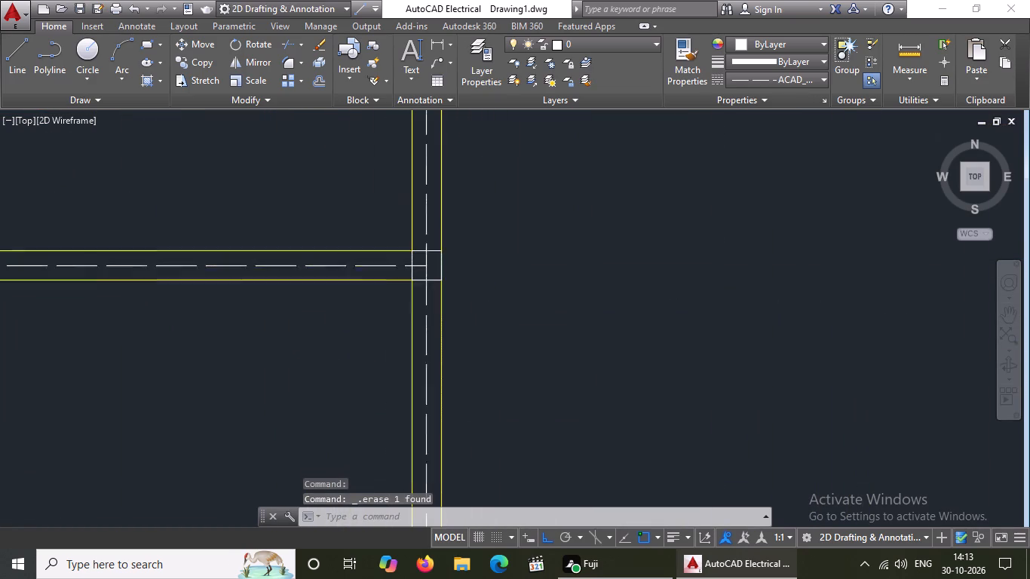
scroll(437, 286, down, 5)
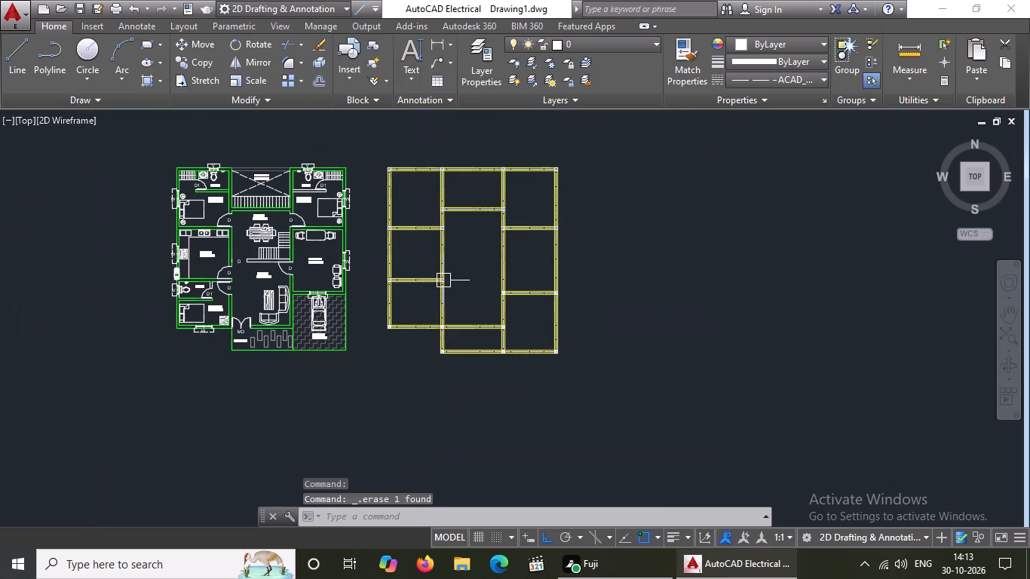
scroll(492, 310, up, 2)
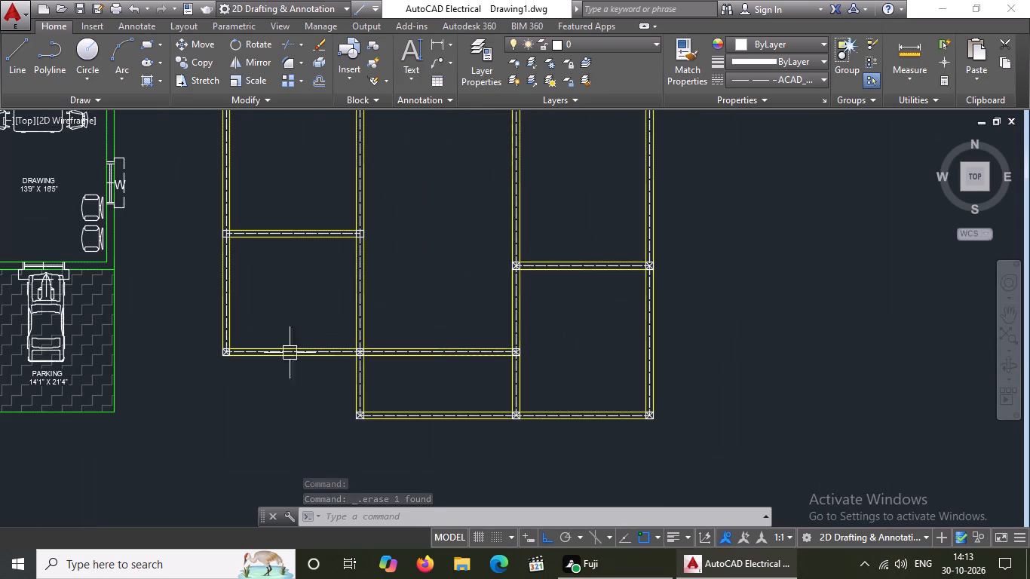
scroll(220, 382, up, 4)
scroll(244, 191, up, 2)
click(255, 228)
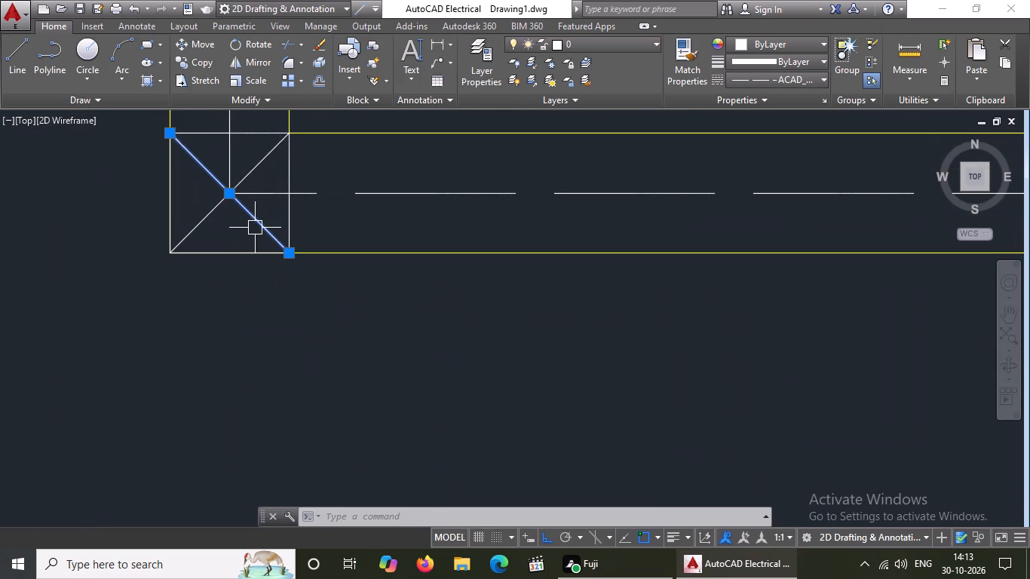
key(Delete)
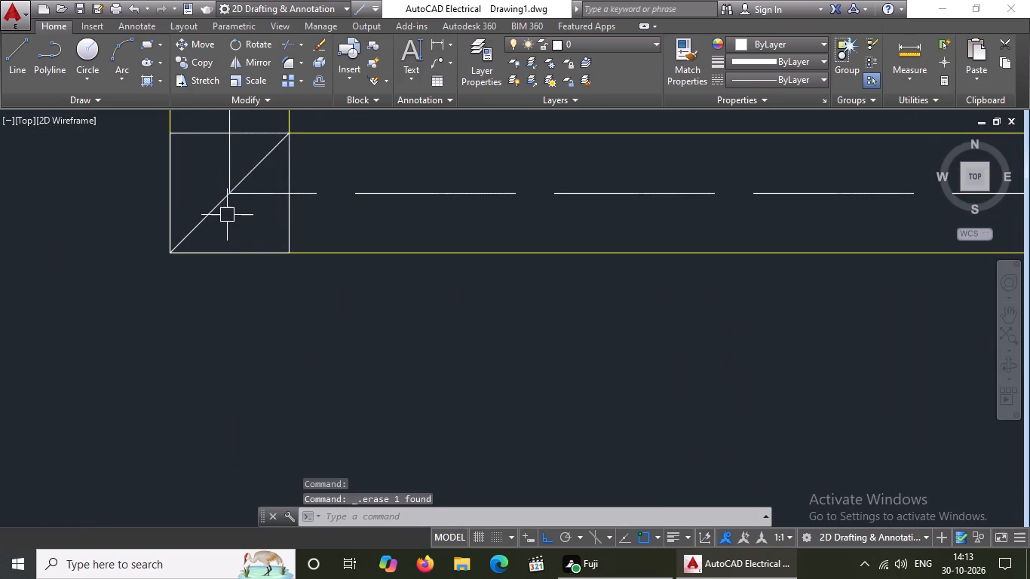
click(211, 204)
key(Delete)
scroll(119, 286, down, 4)
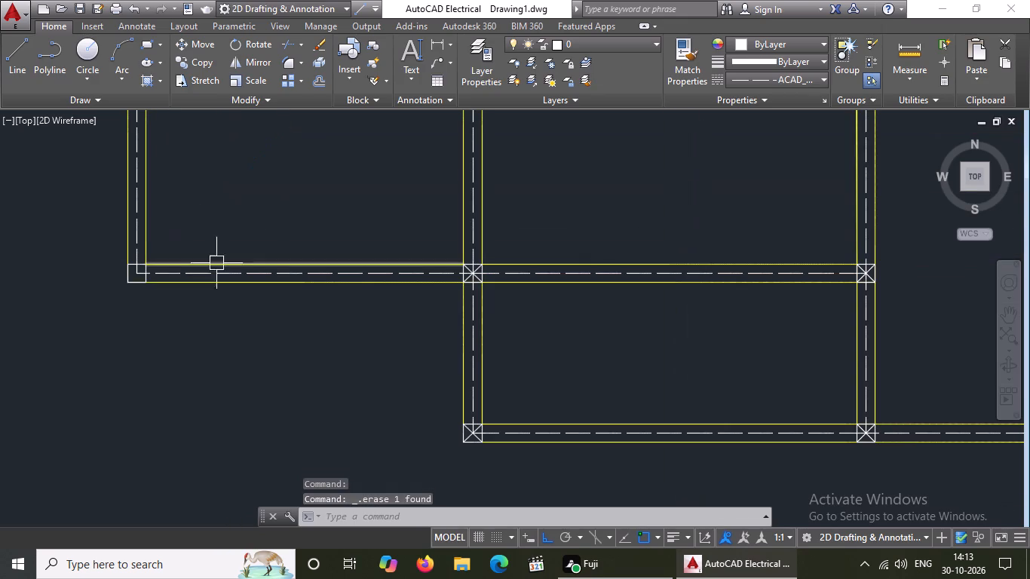
scroll(489, 286, up, 3)
click(419, 248)
key(Delete)
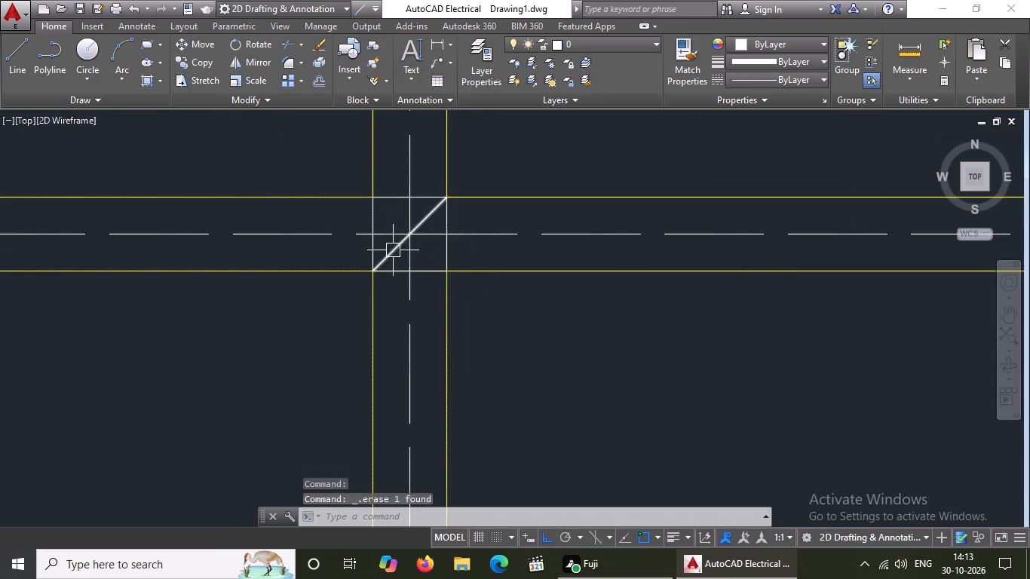
click(388, 250)
key(Delete)
Erase both diagonal cross lines from the two columns at the ends of the middle bay's bottommost beam.
scroll(400, 243, down, 4)
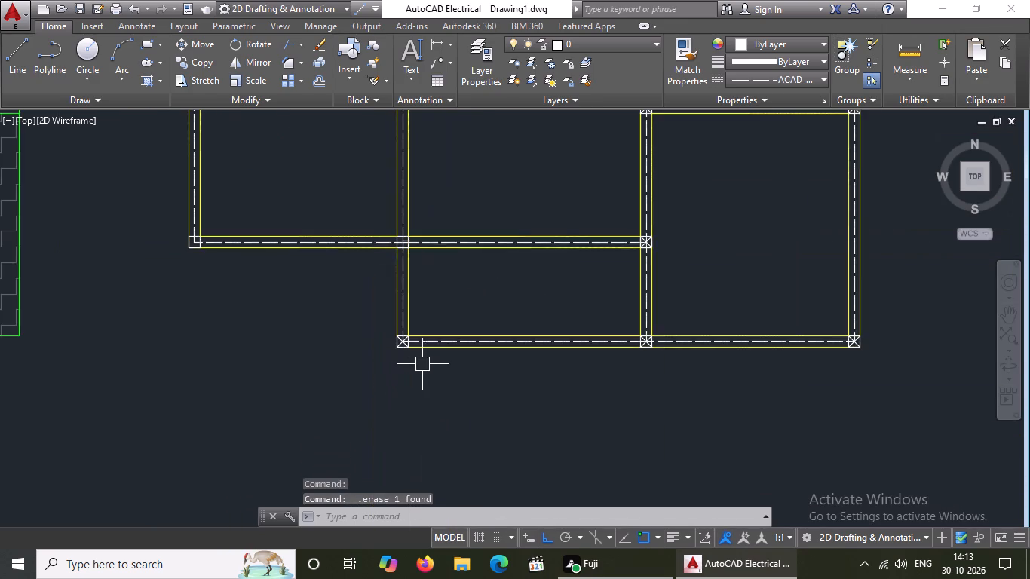
scroll(410, 354, up, 6)
click(319, 269)
key(Delete)
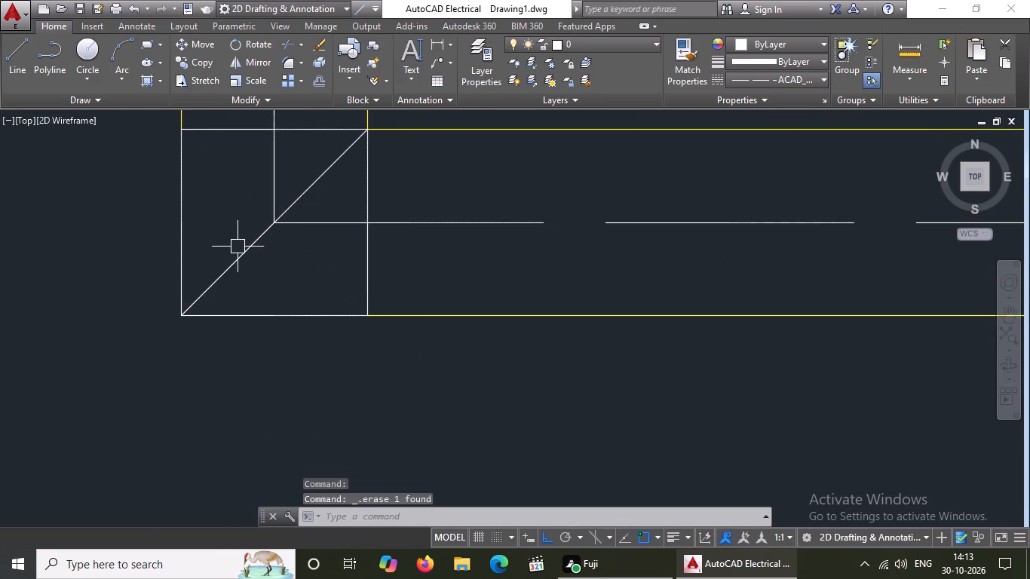
click(238, 248)
key(Delete)
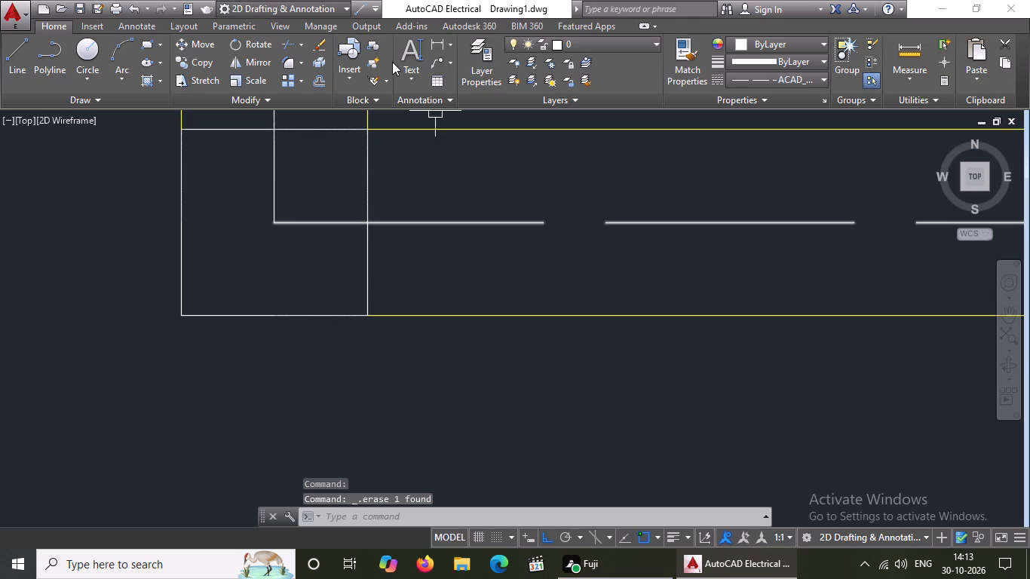
scroll(253, 281, down, 4)
middle_drag(784, 303, 561, 375)
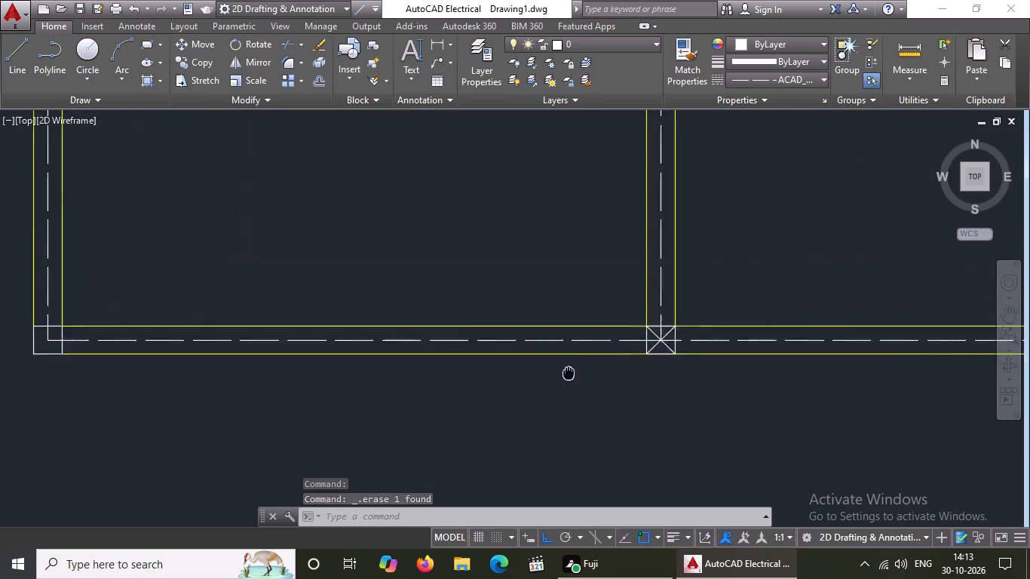
middle_drag(561, 375, 556, 377)
scroll(693, 348, up, 3)
click(509, 378)
key(Delete)
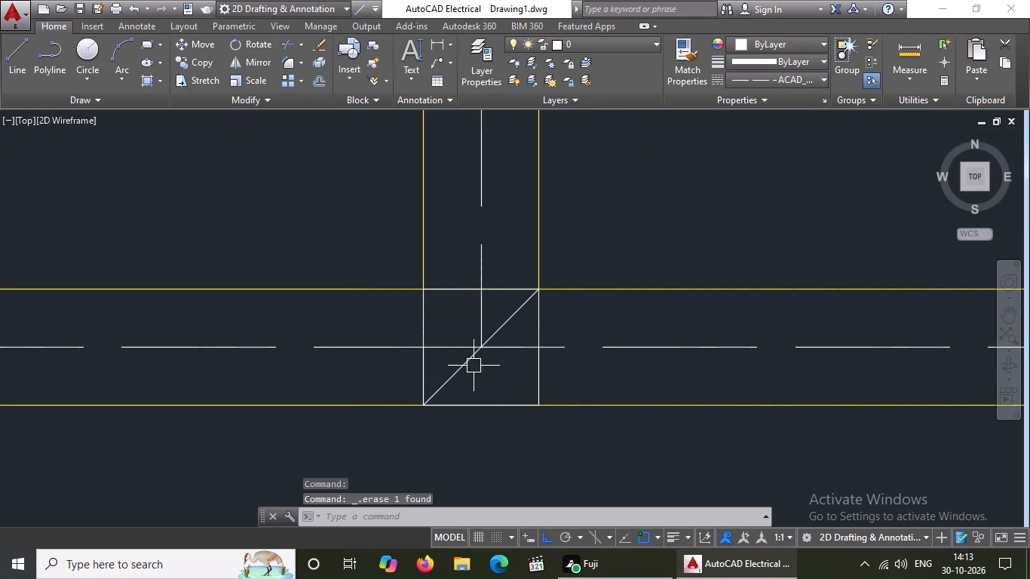
click(465, 364)
key(Delete)
Erase both diagonal cross lines from the layout's bottom-right corner column.
scroll(460, 351, down, 5)
scroll(682, 363, up, 3)
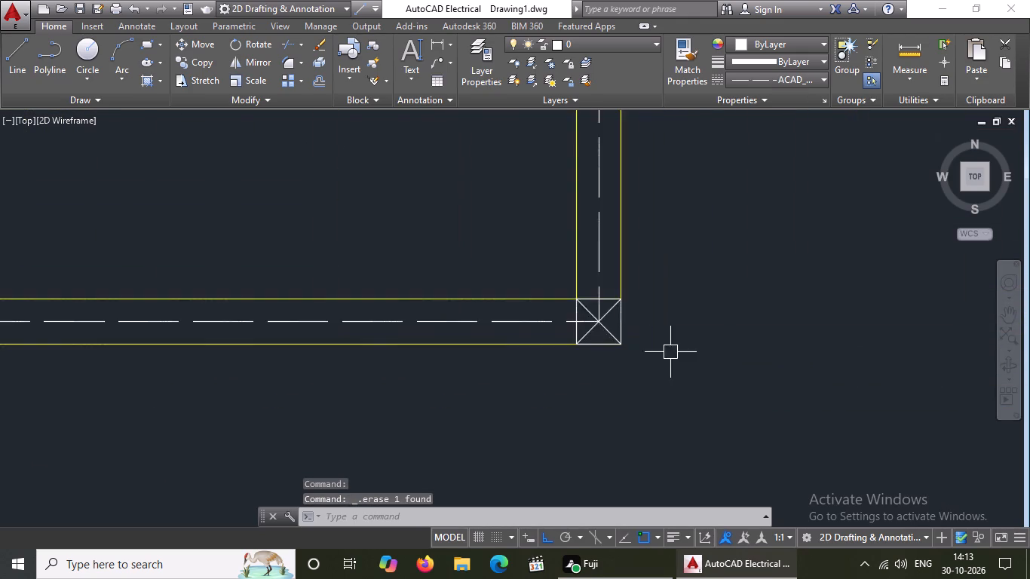
scroll(657, 344, up, 3)
click(592, 357)
key(Delete)
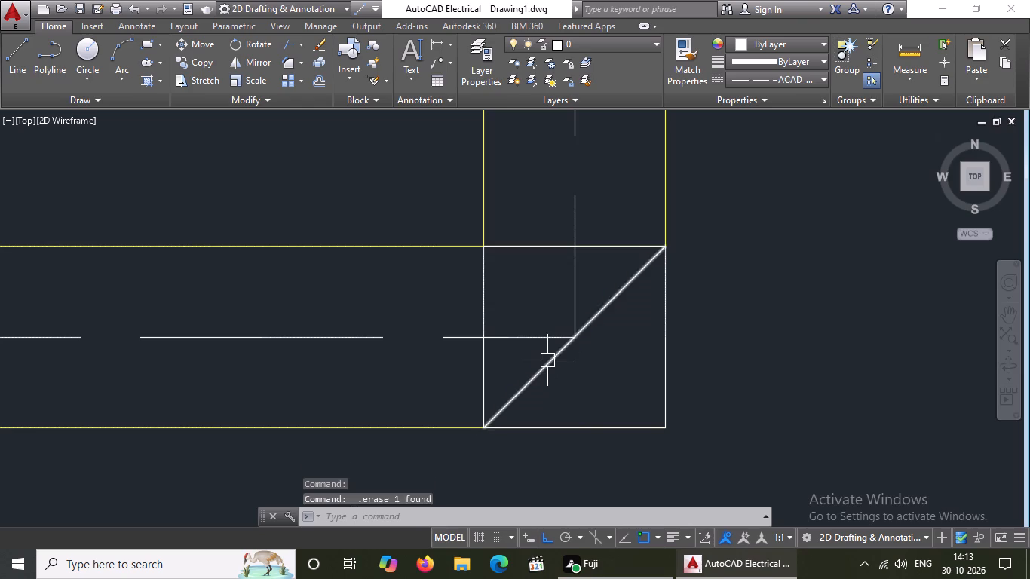
click(547, 363)
key(Delete)
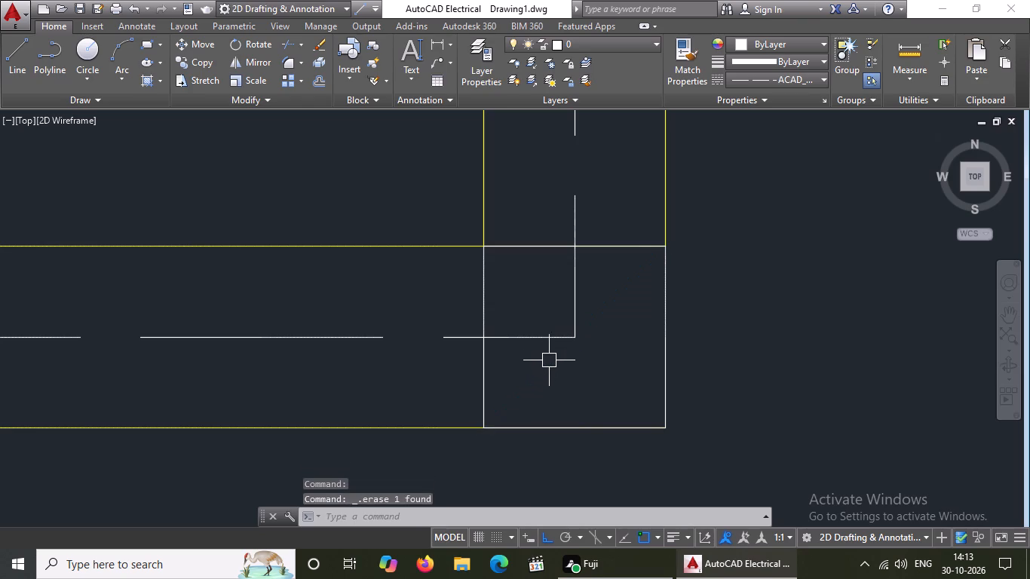
Erase both diagonal cross lines from the column at the right end of the right bay's lower intermediate beam.
scroll(550, 349, down, 7)
scroll(547, 208, up, 6)
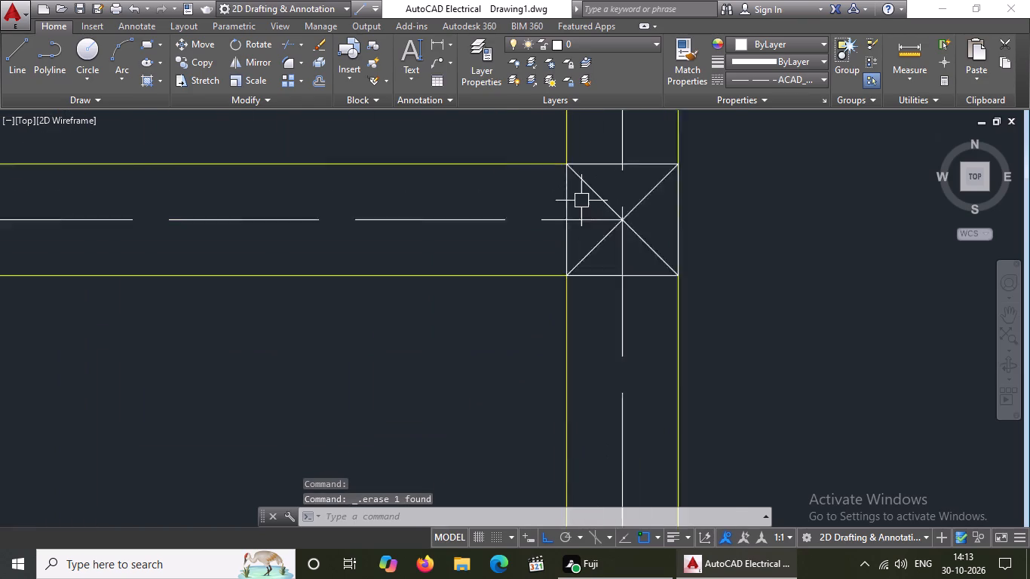
scroll(581, 201, up, 1)
click(595, 192)
key(Delete)
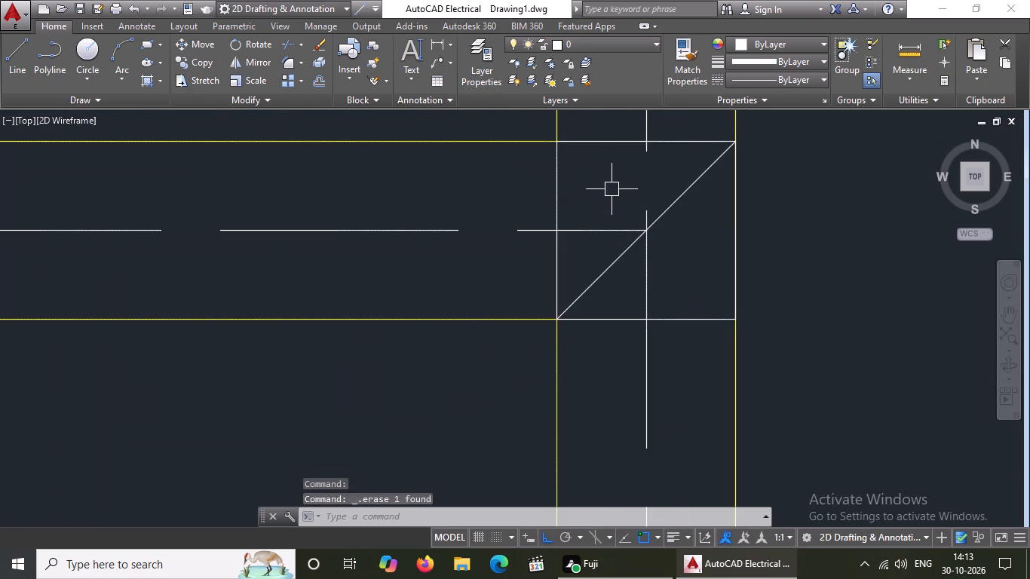
click(603, 270)
key(Delete)
Erase both diagonal cross lines from the column at the left end of the right bay's lower intermediate beam.
scroll(519, 275, down, 5)
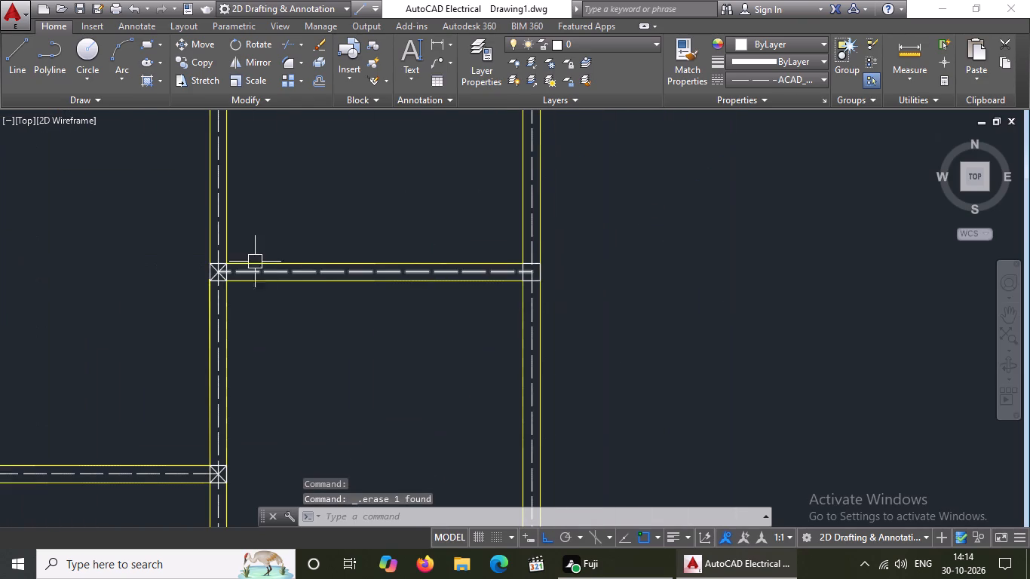
scroll(363, 268, down, 3)
scroll(390, 201, up, 3)
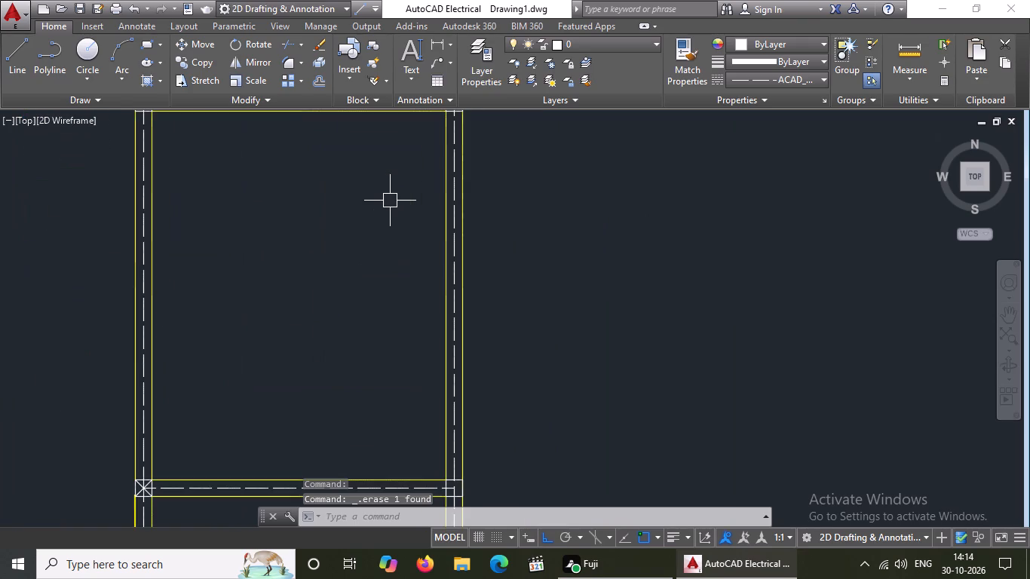
scroll(390, 201, down, 2)
scroll(282, 309, up, 5)
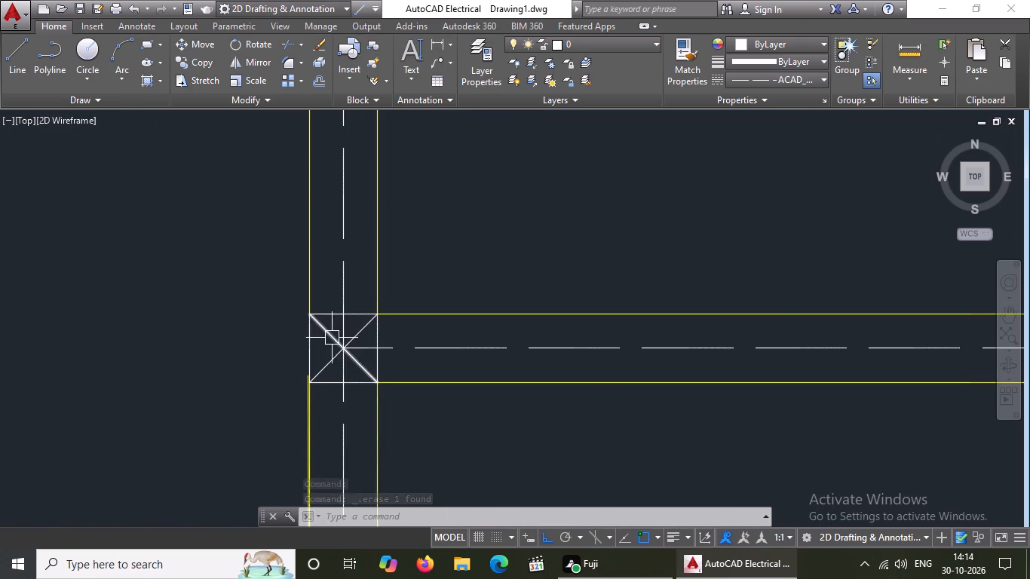
click(328, 332)
key(Delete)
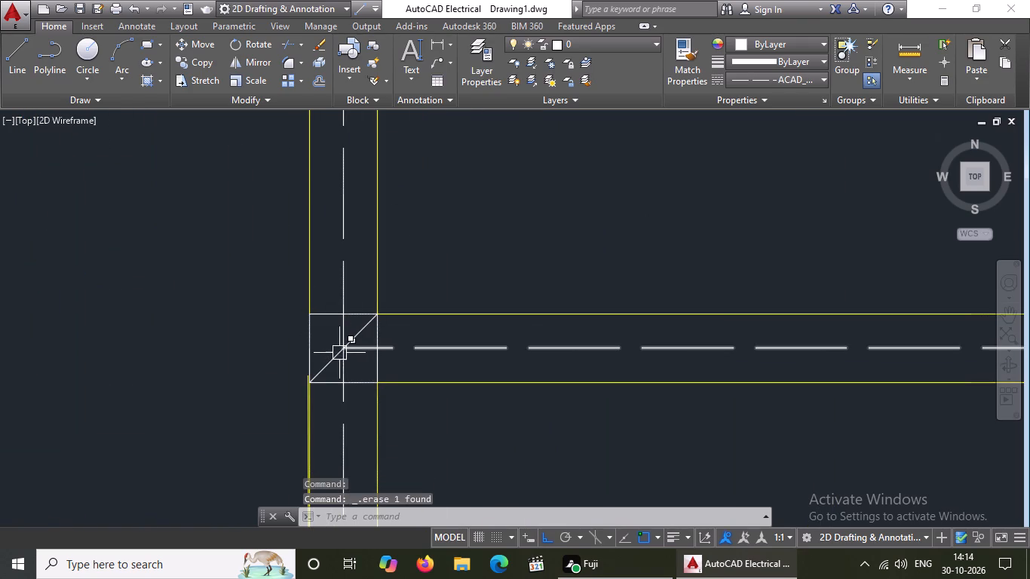
click(323, 358)
key(Delete)
Erase both diagonal cross lines from the column at the right end of the middle bay's lower intermediate beam.
scroll(380, 319, down, 6)
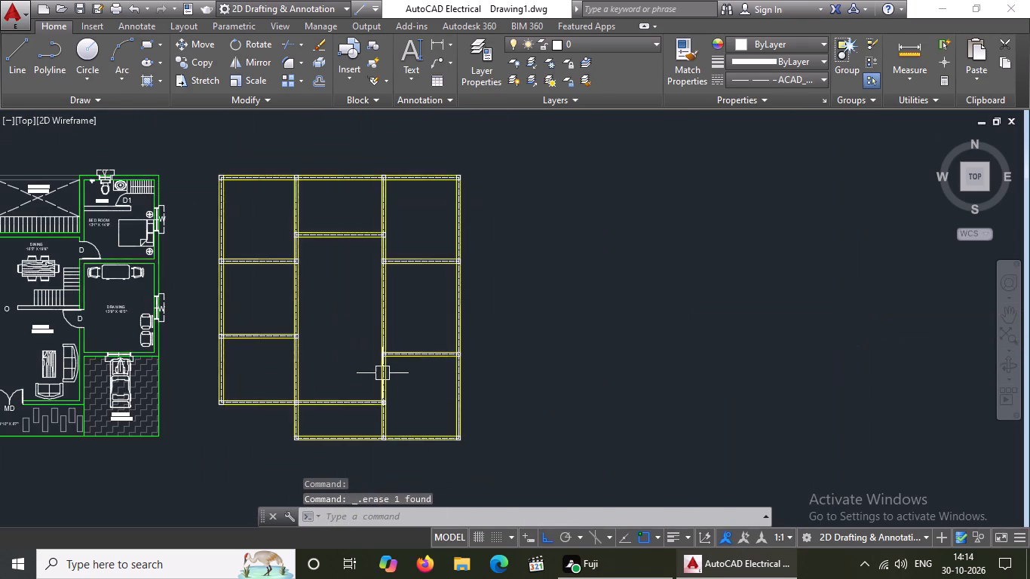
scroll(345, 436, up, 3)
scroll(474, 341, up, 2)
scroll(511, 283, up, 2)
click(507, 258)
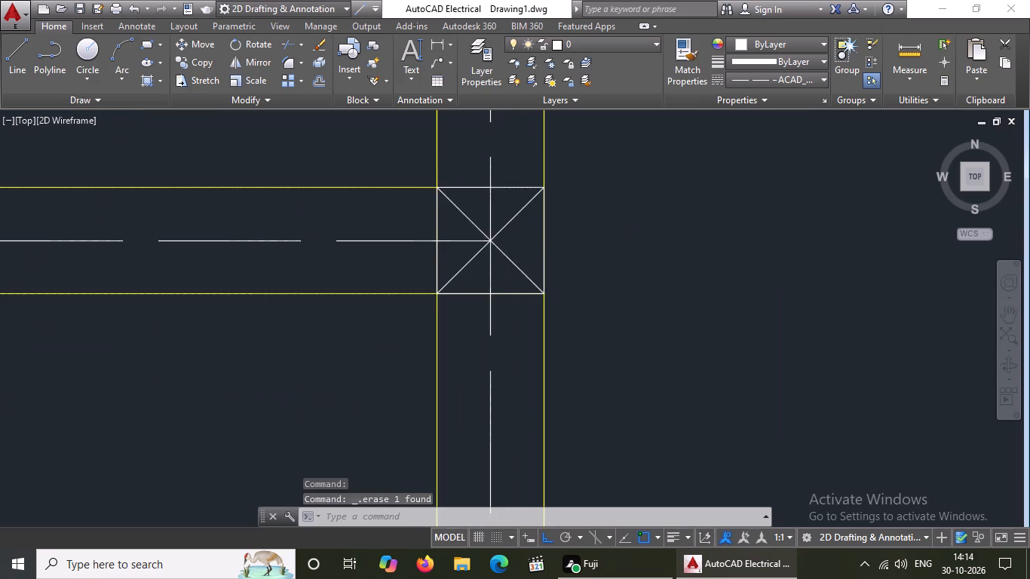
key(Delete)
click(500, 225)
key(Delete)
scroll(504, 251, down, 5)
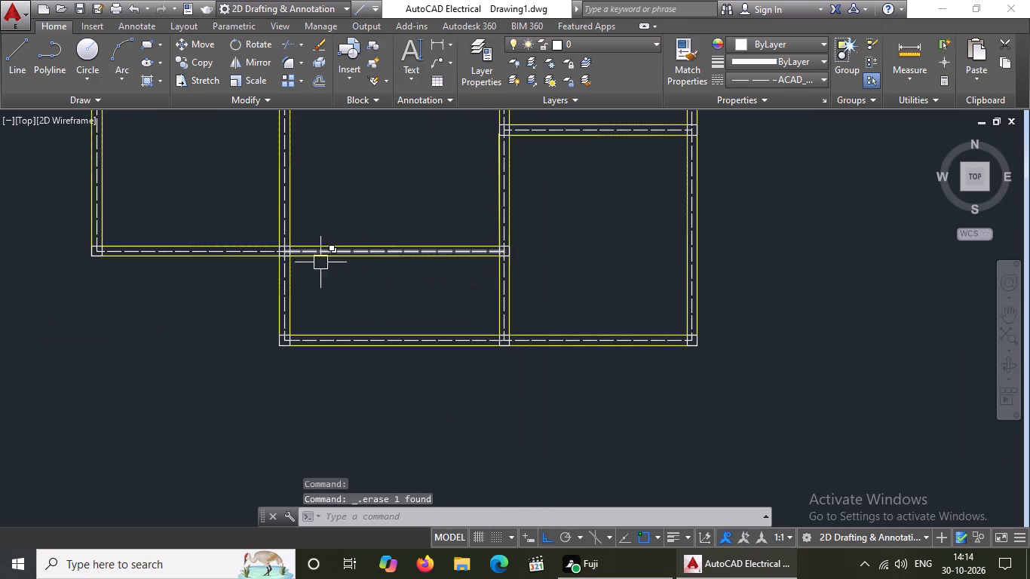
scroll(277, 254, up, 3)
scroll(286, 252, down, 2)
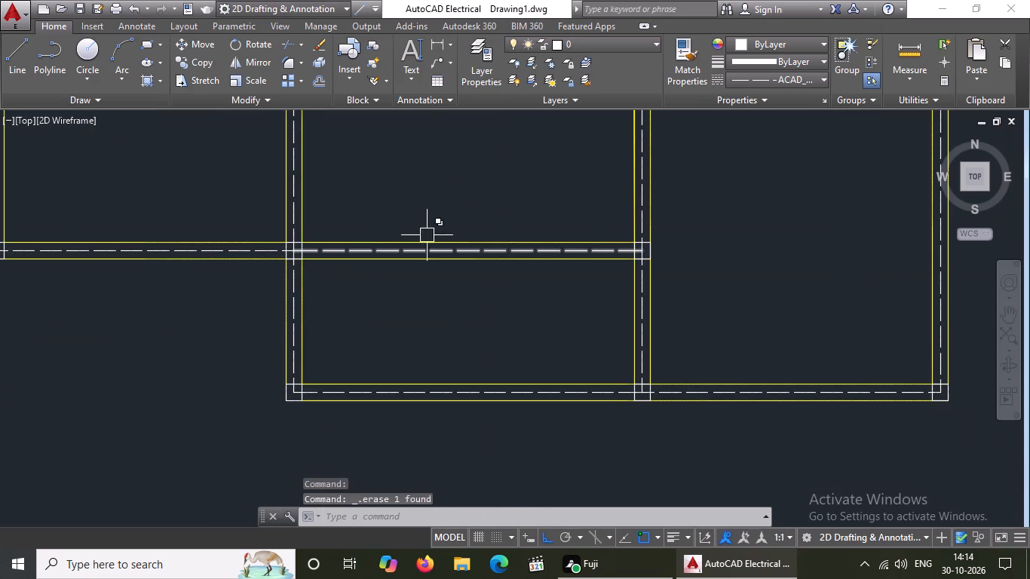
Start Trim with all objects as cutting edges and trim both centreline ends inside the layout's top-left corner column.
middle_drag(437, 265, 397, 499)
scroll(495, 335, down, 2)
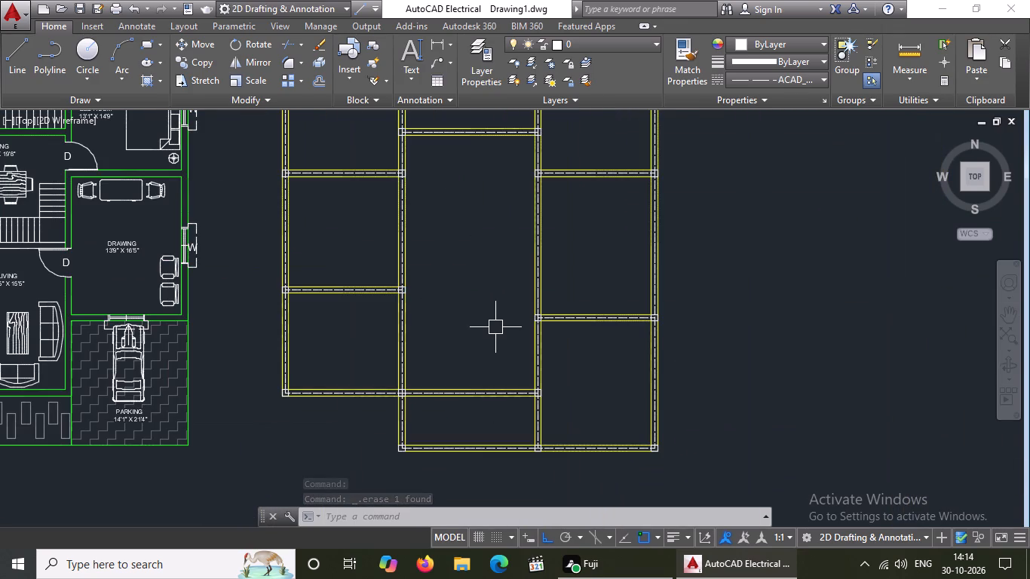
middle_drag(463, 279, 463, 374)
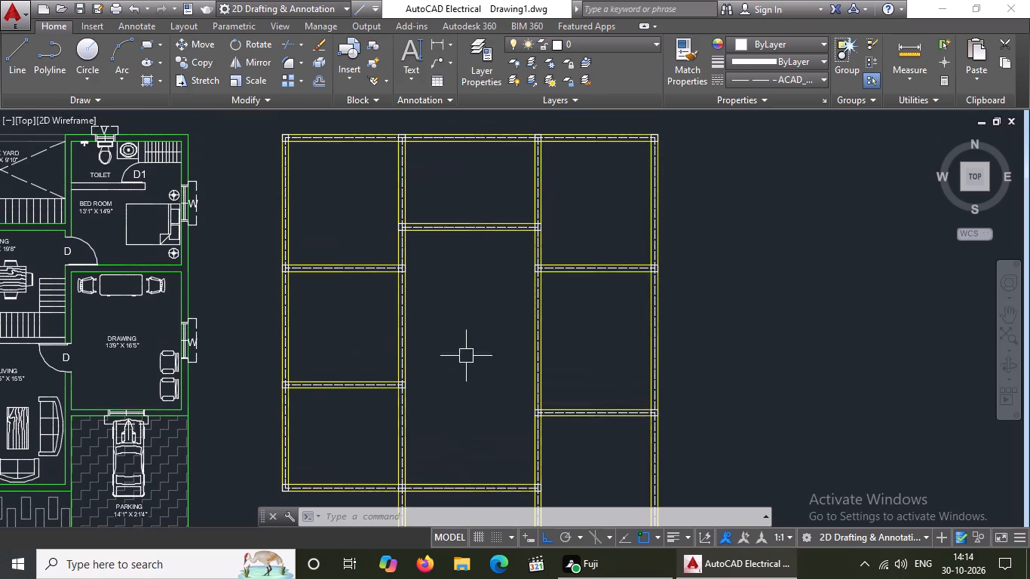
scroll(458, 240, up, 1)
scroll(458, 240, down, 1)
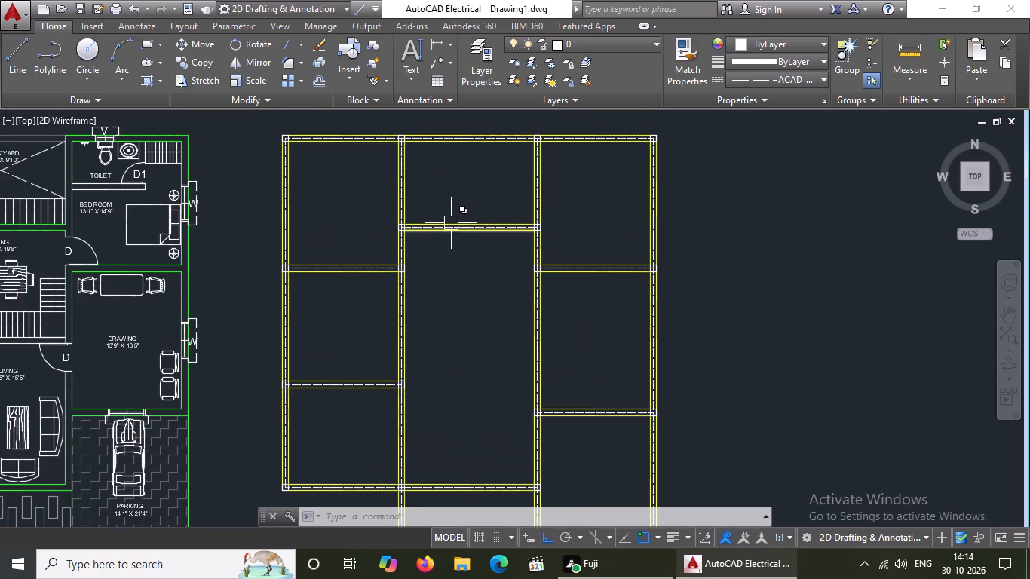
key(t)
key(r)
key(space)
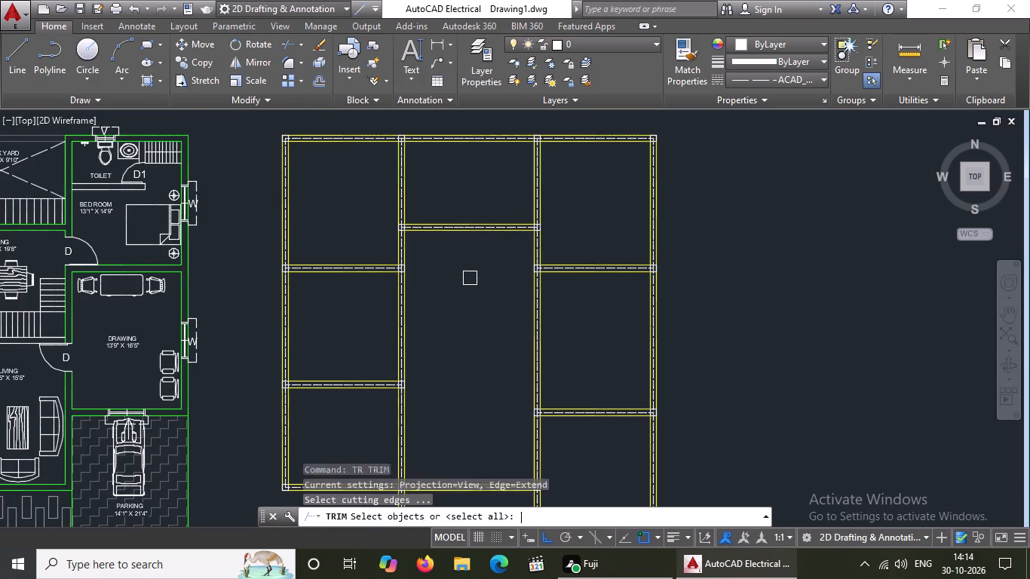
key(space)
scroll(296, 127, up, 5)
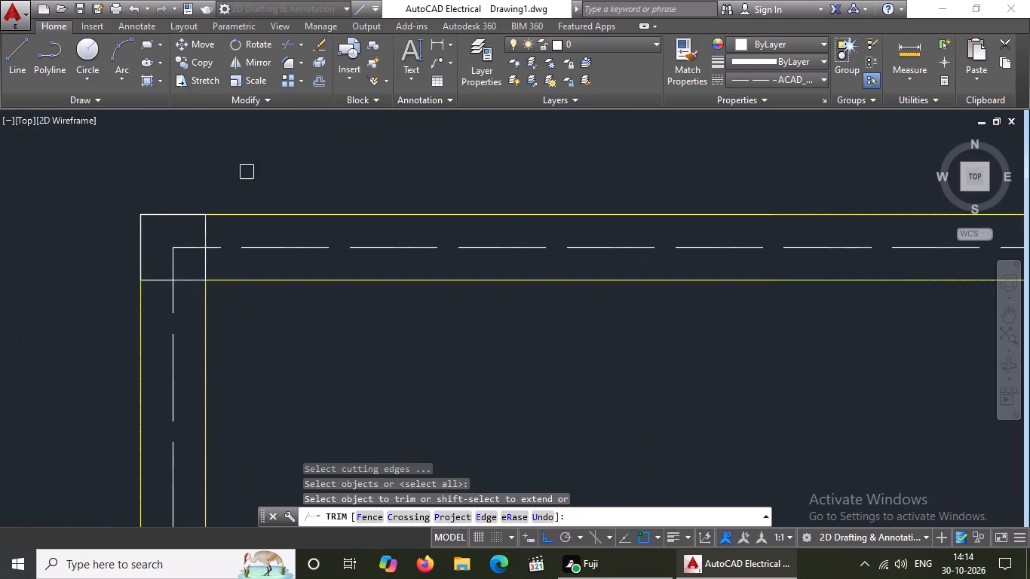
click(167, 272)
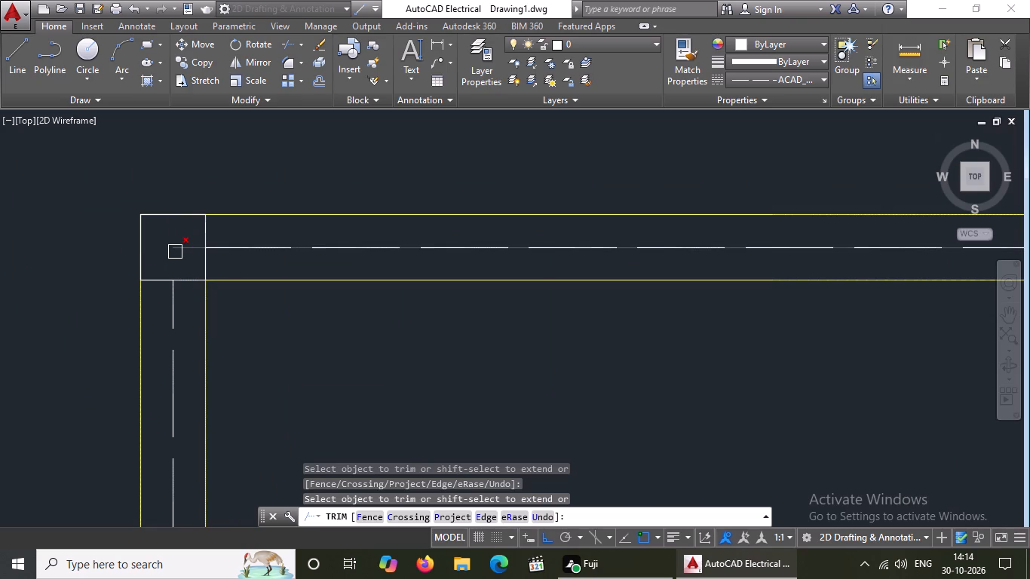
click(176, 252)
Trim the three centreline segments inside the top-beam column between the left and middle bays.
scroll(176, 250, down, 3)
scroll(495, 245, up, 3)
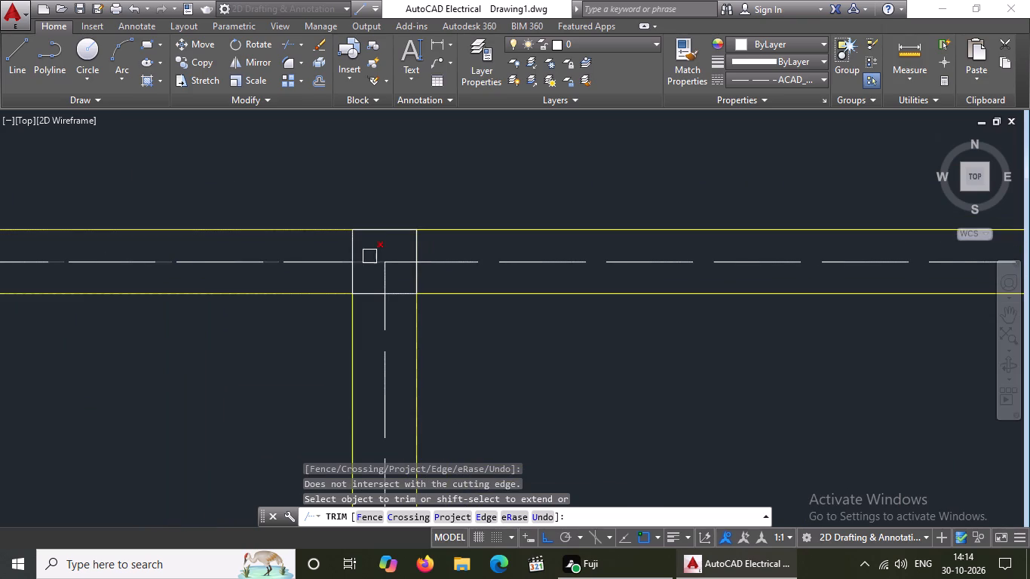
click(358, 259)
click(387, 279)
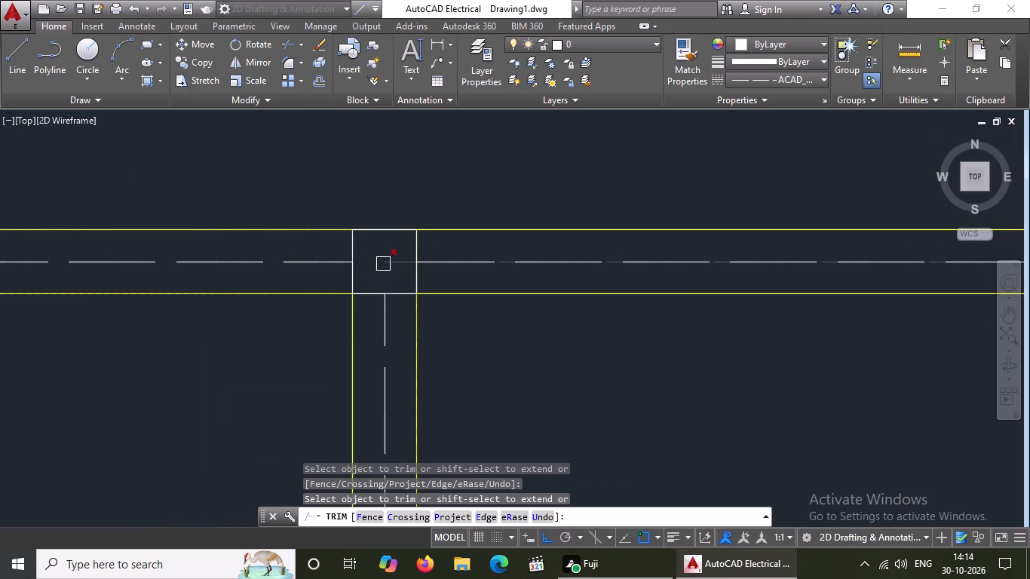
click(385, 262)
Trim the three centreline segments inside the top-beam column between the middle and right bays.
scroll(402, 254, down, 3)
scroll(762, 268, up, 5)
click(553, 161)
click(586, 201)
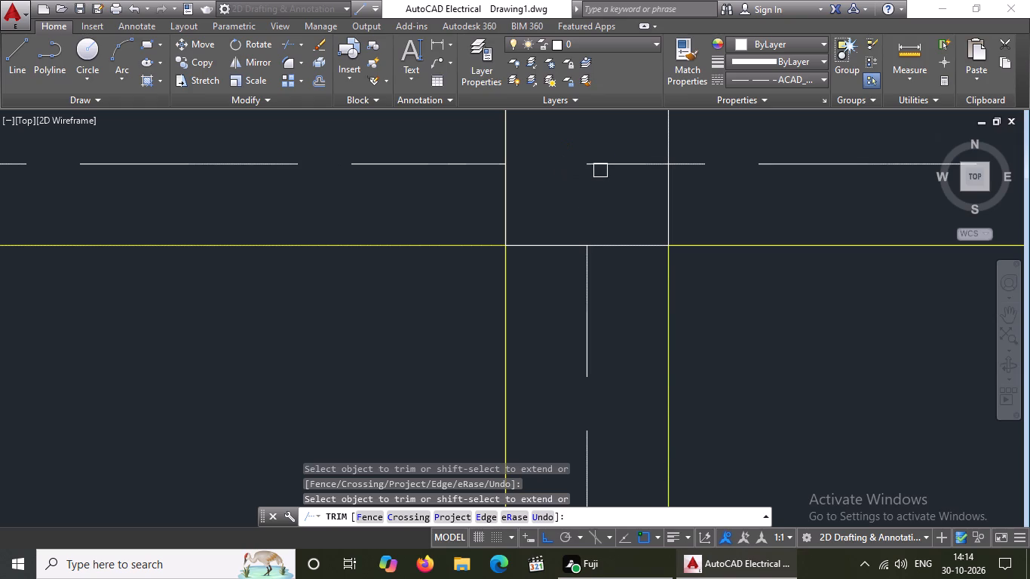
click(598, 165)
Trim the vertical and horizontal centreline ends inside the layout's top-right corner column.
scroll(578, 196, down, 5)
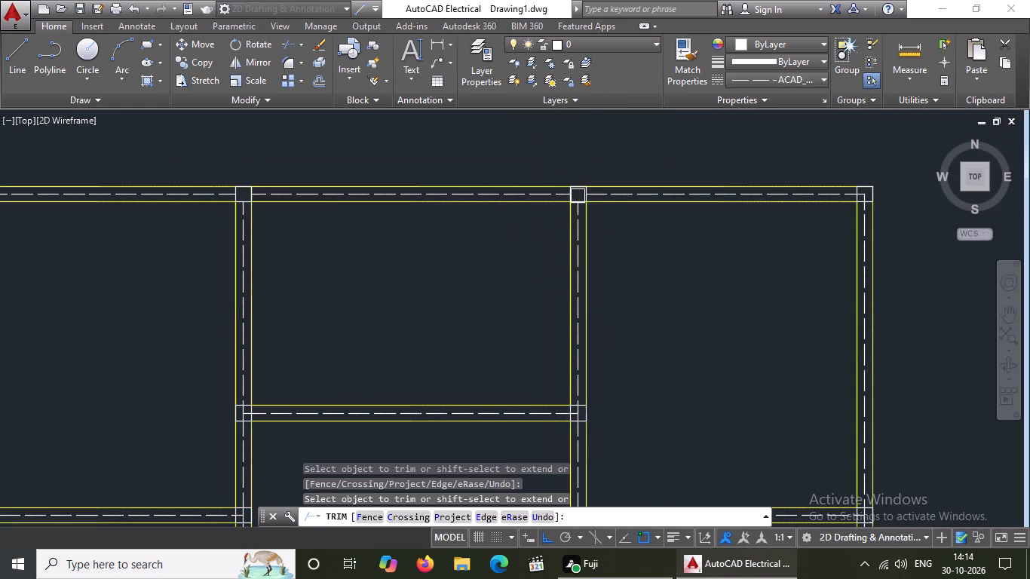
scroll(894, 195, up, 3)
scroll(808, 196, up, 3)
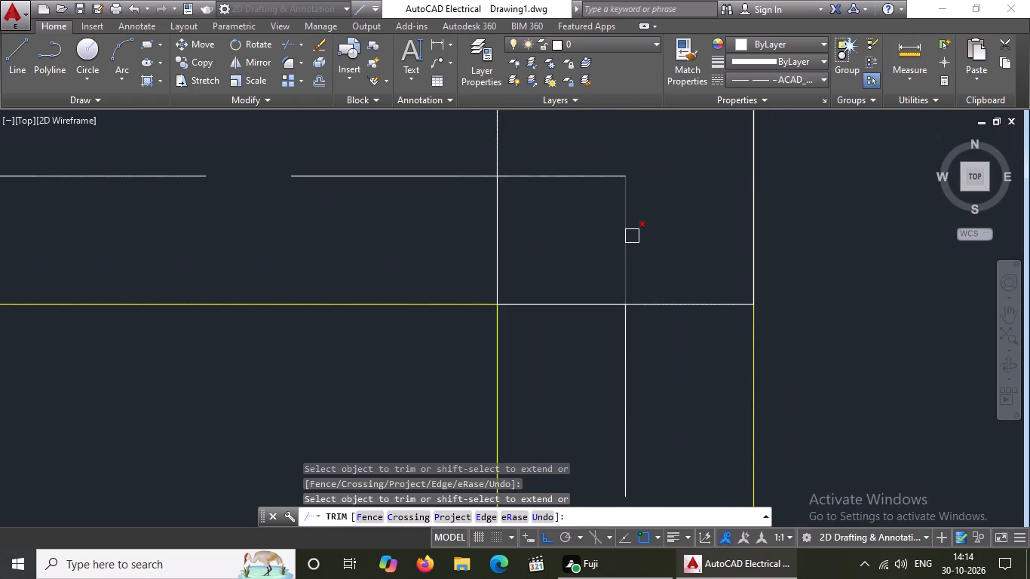
click(624, 244)
click(578, 180)
Trim the centreline segments inside the column at the left end of the middle bay's upper intermediate beam.
scroll(581, 180, down, 8)
middle_drag(605, 220, 707, 220)
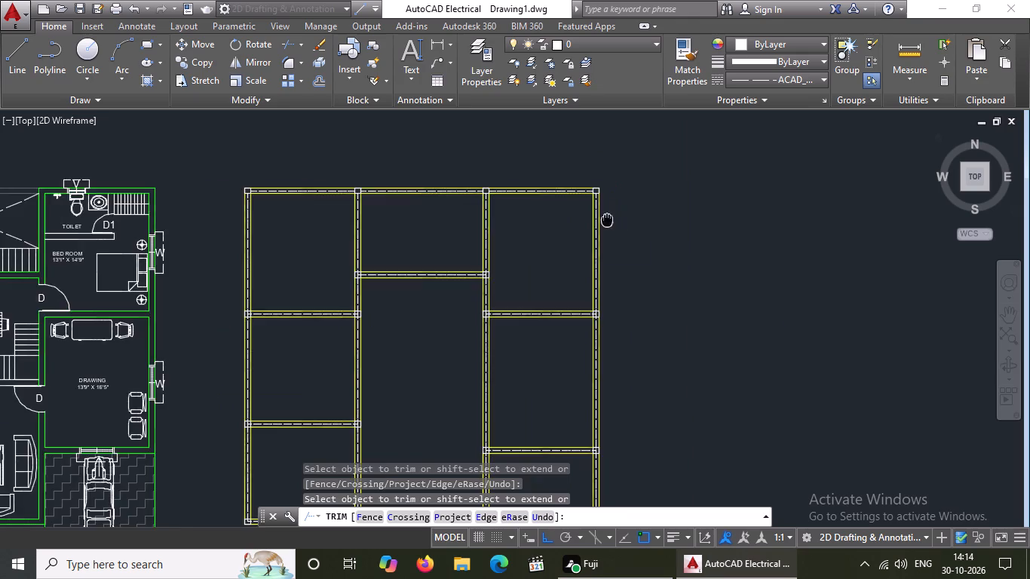
middle_drag(707, 220, 803, 216)
scroll(575, 262, up, 6)
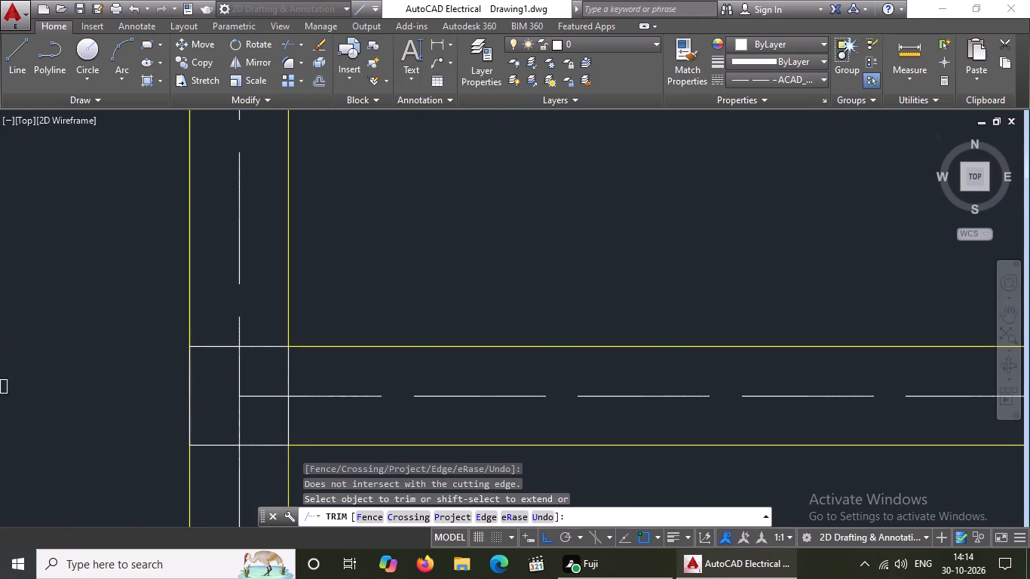
click(242, 431)
click(251, 397)
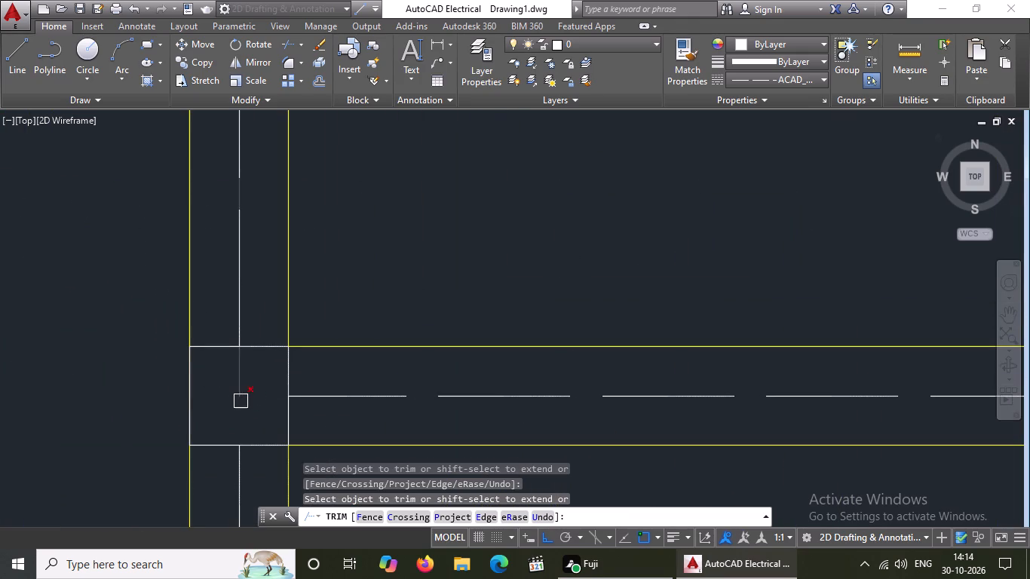
click(238, 403)
Trim the centreline segments inside the column at the right end of the middle bay's upper intermediate beam.
scroll(244, 374, down, 6)
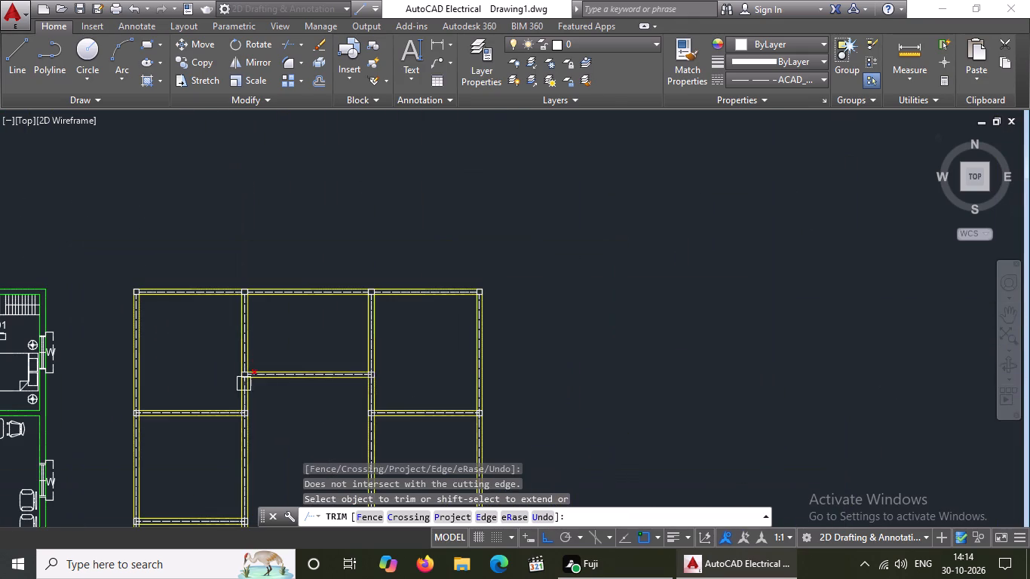
scroll(369, 371, up, 5)
click(360, 412)
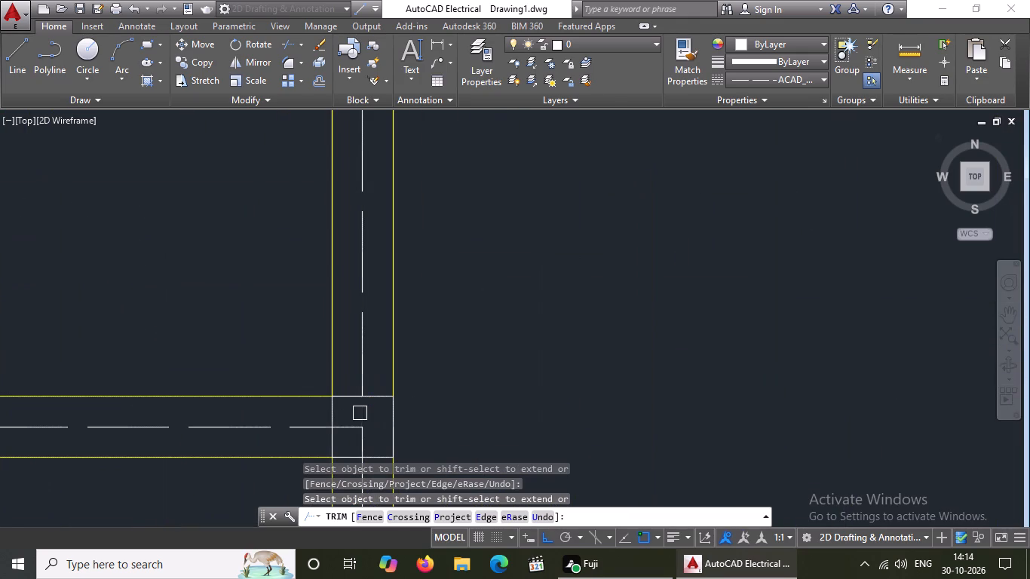
click(337, 427)
click(363, 437)
Trim the centreline segments inside the column at the left end of the left bay's upper intermediate beam.
scroll(370, 354, down, 2)
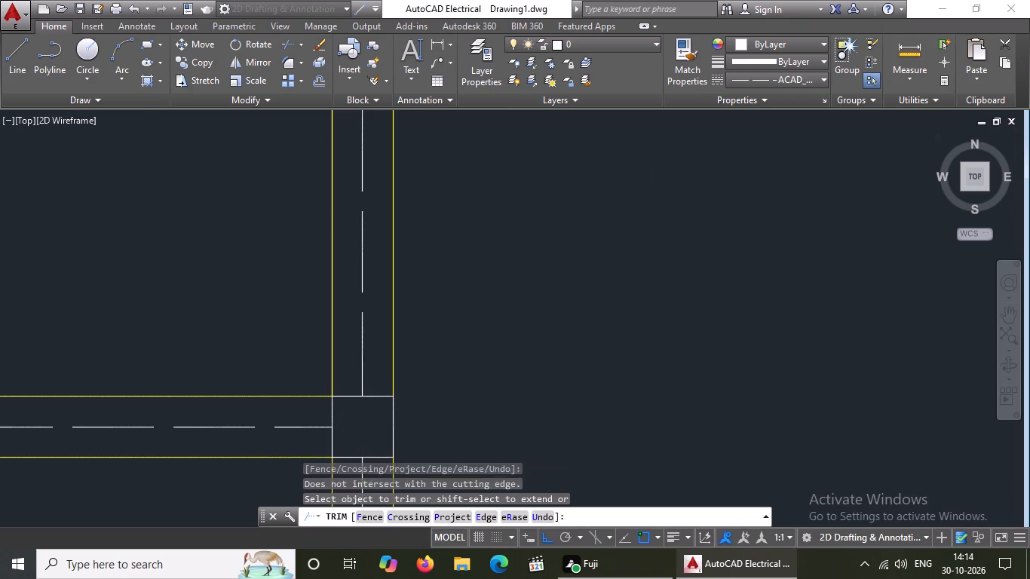
scroll(370, 354, down, 4)
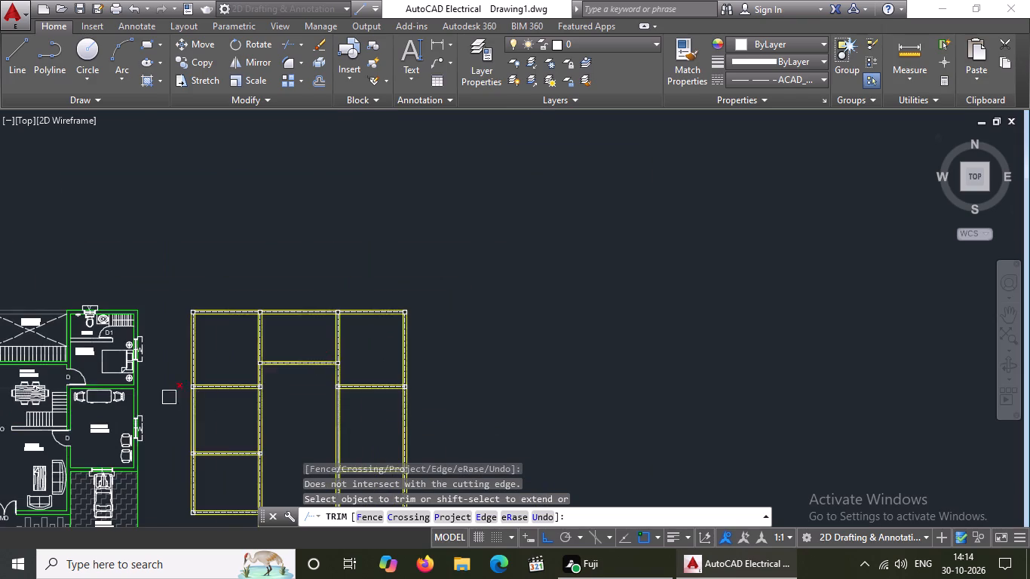
scroll(168, 397, up, 3)
scroll(239, 363, up, 3)
click(336, 372)
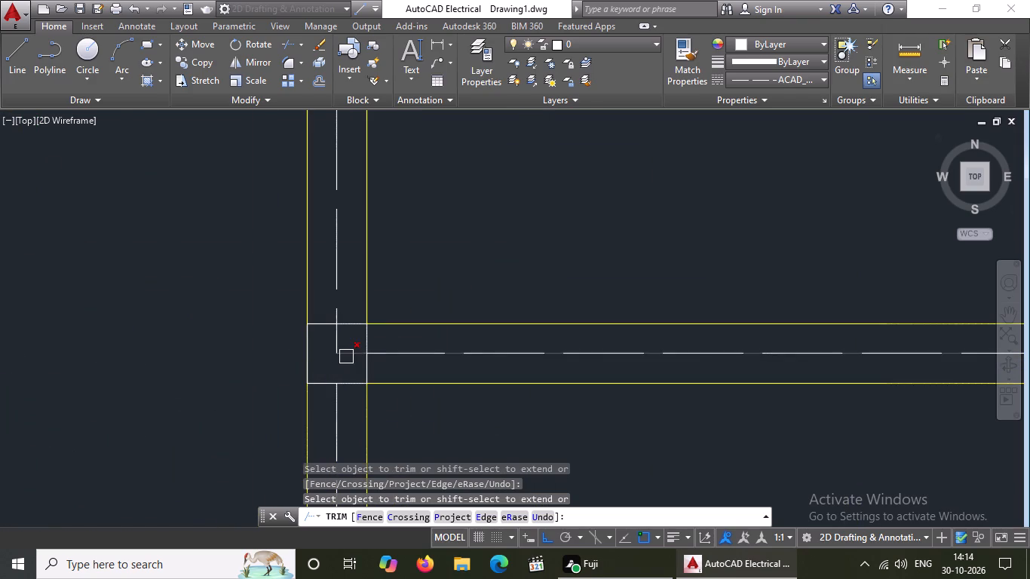
click(347, 357)
click(333, 342)
Trim the centreline segments inside the column at the right end of the left bay's upper intermediate beam.
scroll(351, 323, down, 5)
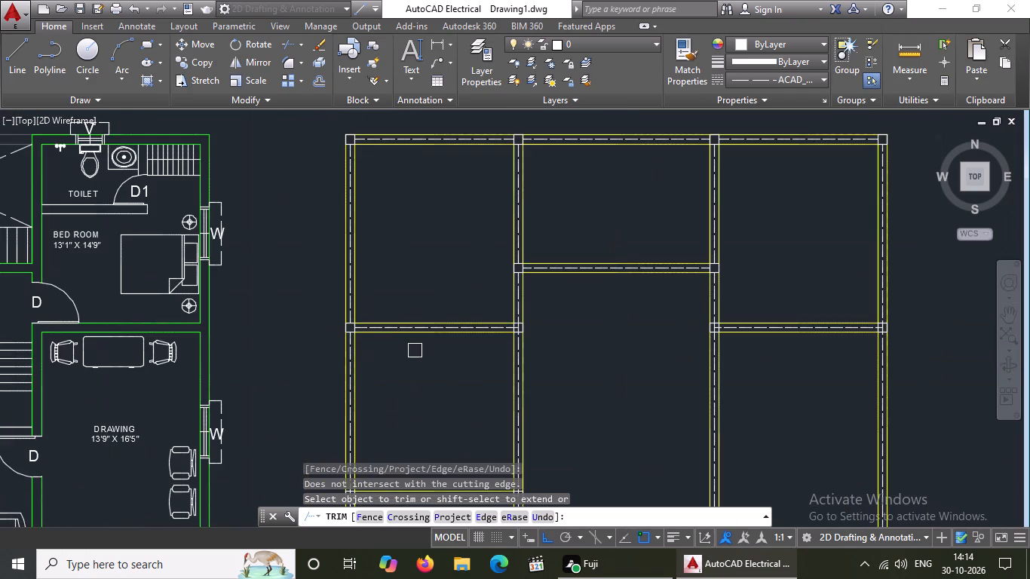
scroll(533, 333, up, 5)
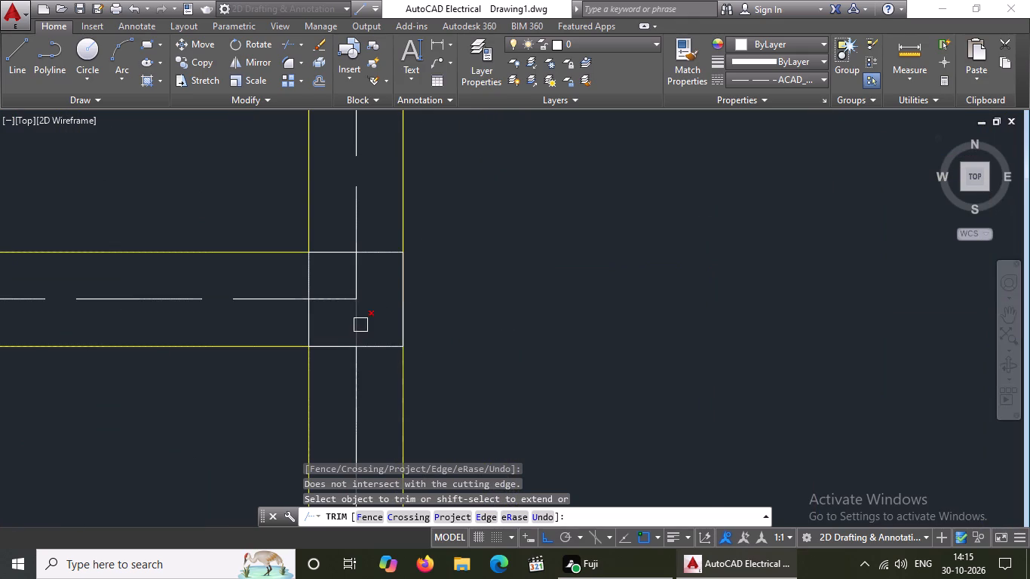
click(360, 327)
click(355, 299)
click(355, 291)
Trim the centreline segments inside the column at the left end of the right bay's upper intermediate beam.
scroll(355, 286, down, 5)
scroll(544, 294, up, 4)
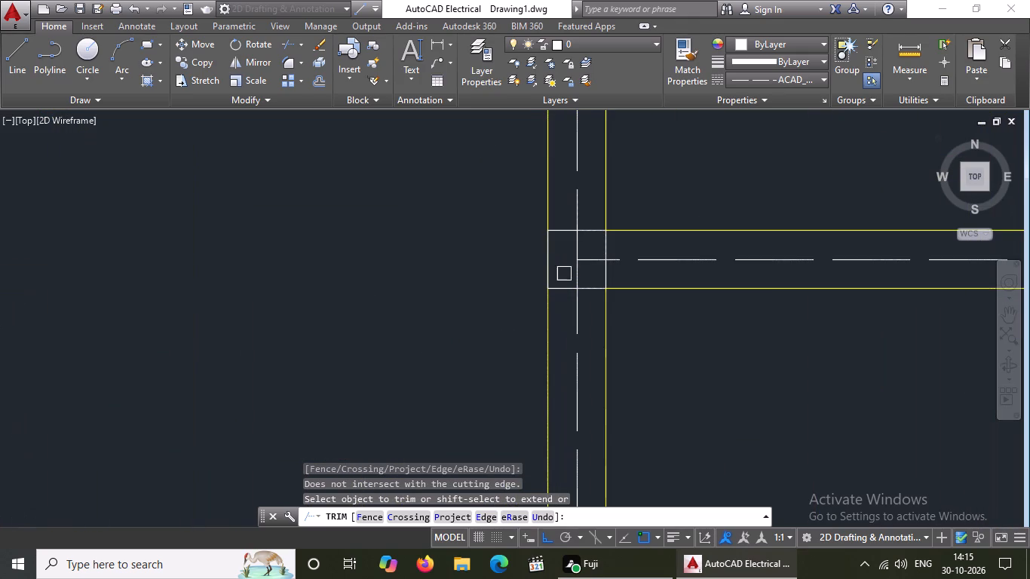
click(578, 277)
click(582, 264)
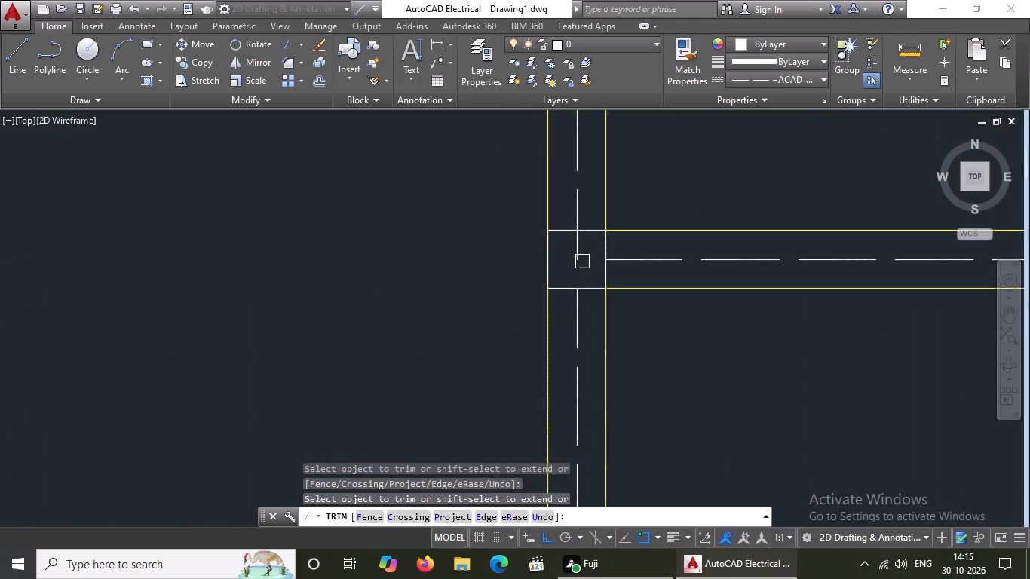
click(581, 256)
Trim the centreline segments inside the column at the right end of the right bay's upper intermediate beam.
scroll(542, 271, down, 5)
scroll(656, 271, up, 5)
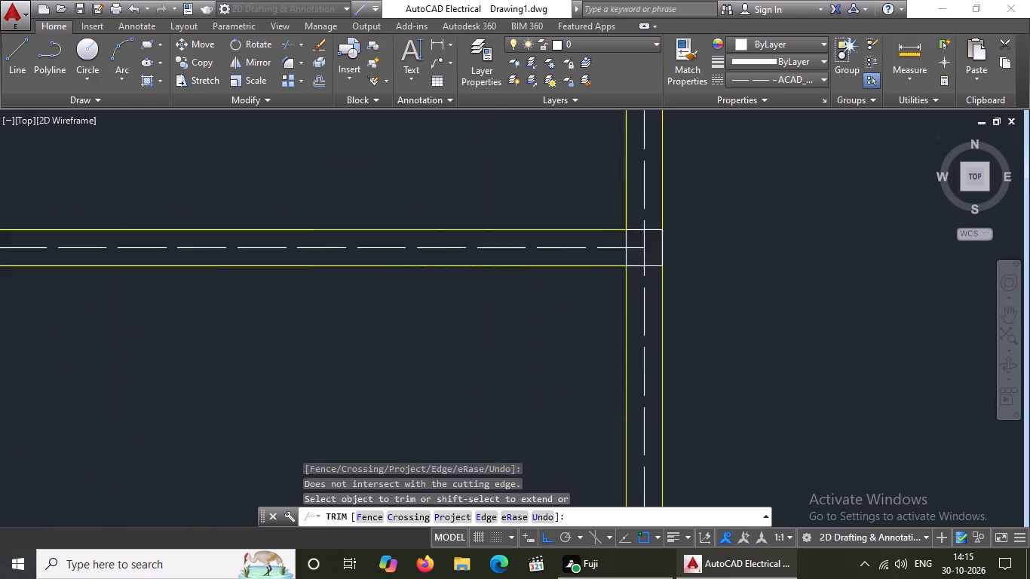
scroll(568, 293, up, 1)
click(759, 210)
click(758, 179)
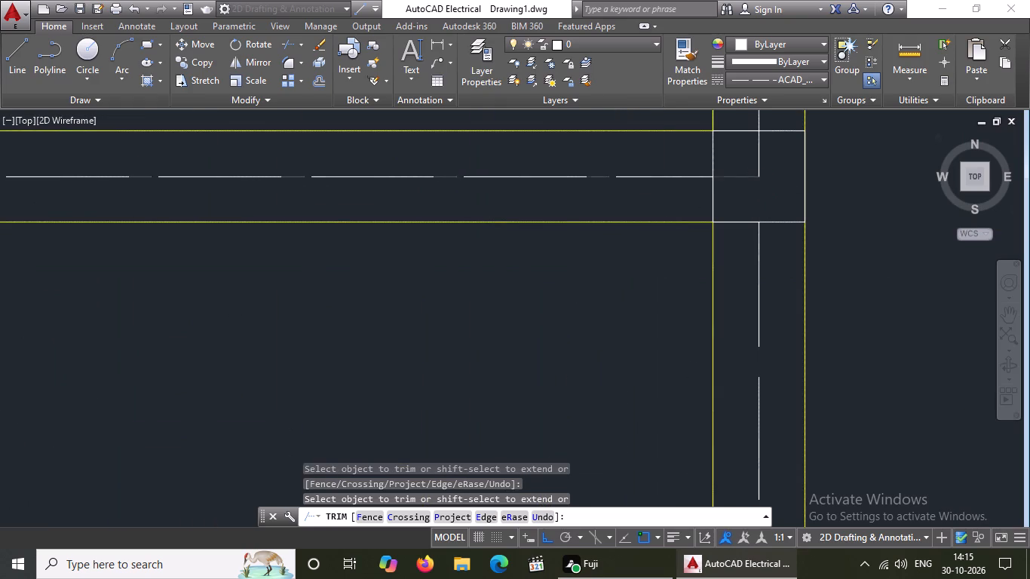
click(758, 173)
Trim the centreline segments inside the column at the left end of the left bay's lower intermediate beam.
scroll(739, 219, down, 6)
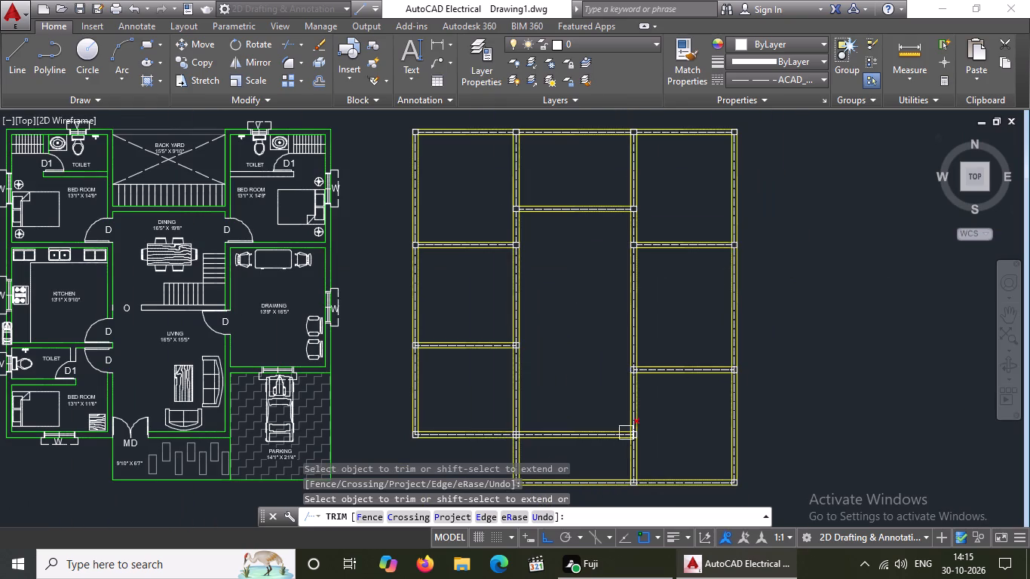
scroll(425, 344, up, 5)
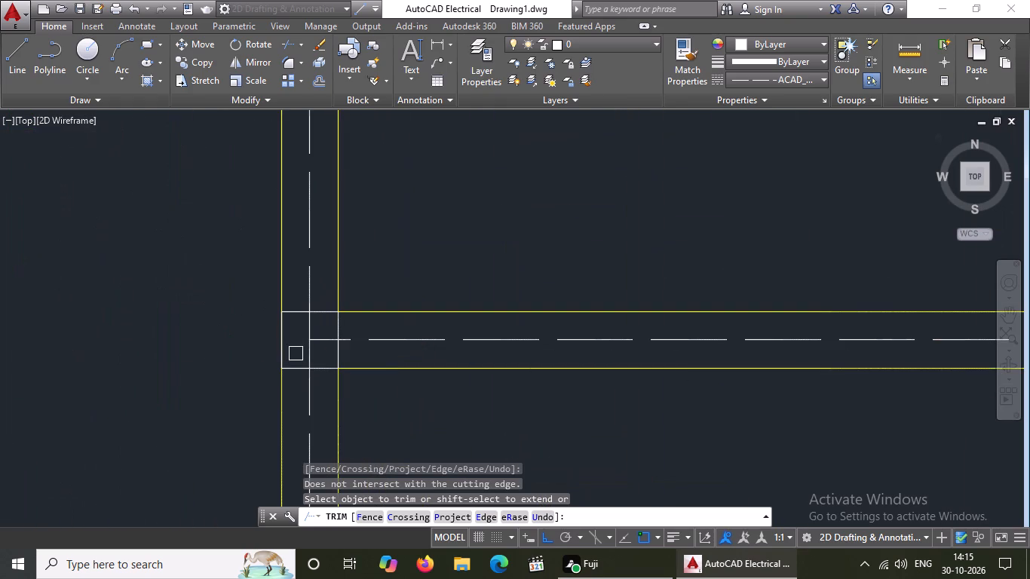
click(311, 354)
click(317, 342)
click(311, 342)
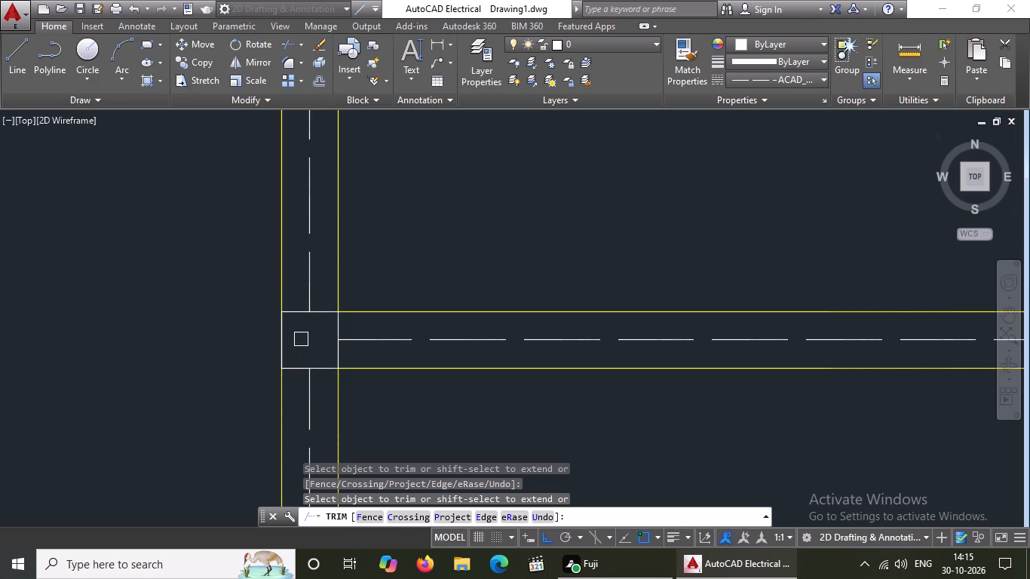
Trim the centreline segments inside the column at the right end of the left bay's lower intermediate beam.
scroll(298, 338, down, 5)
scroll(397, 348, up, 6)
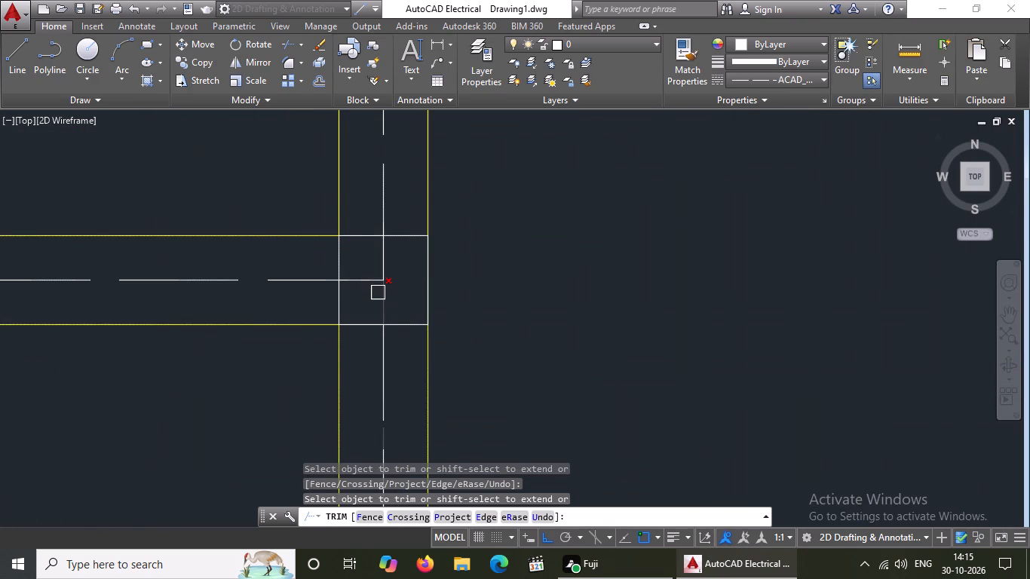
click(378, 293)
click(378, 285)
click(379, 280)
Trim the centreline segments inside the column at the left end of the right bay's lower intermediate beam.
scroll(385, 274, down, 5)
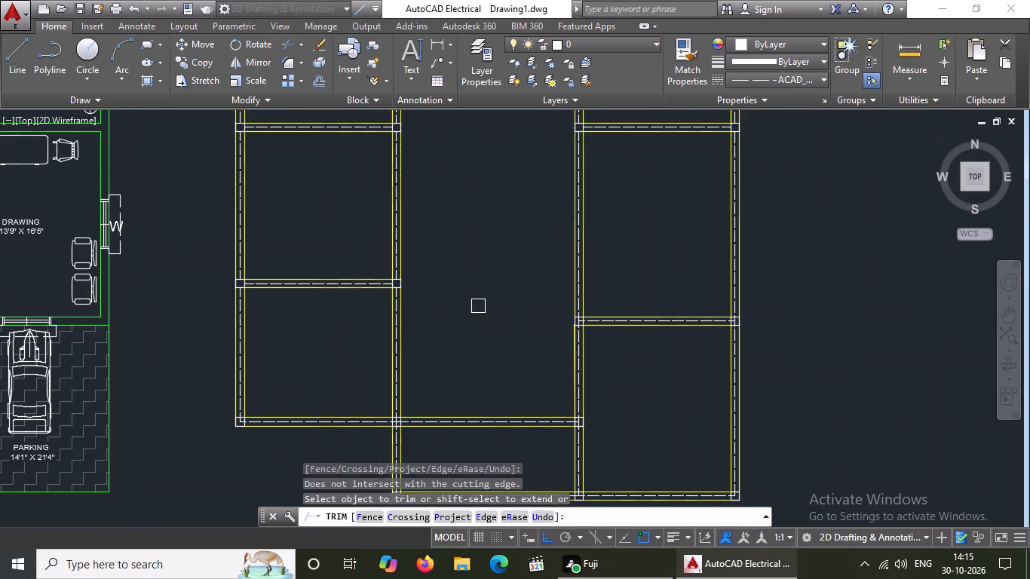
scroll(569, 320, up, 3)
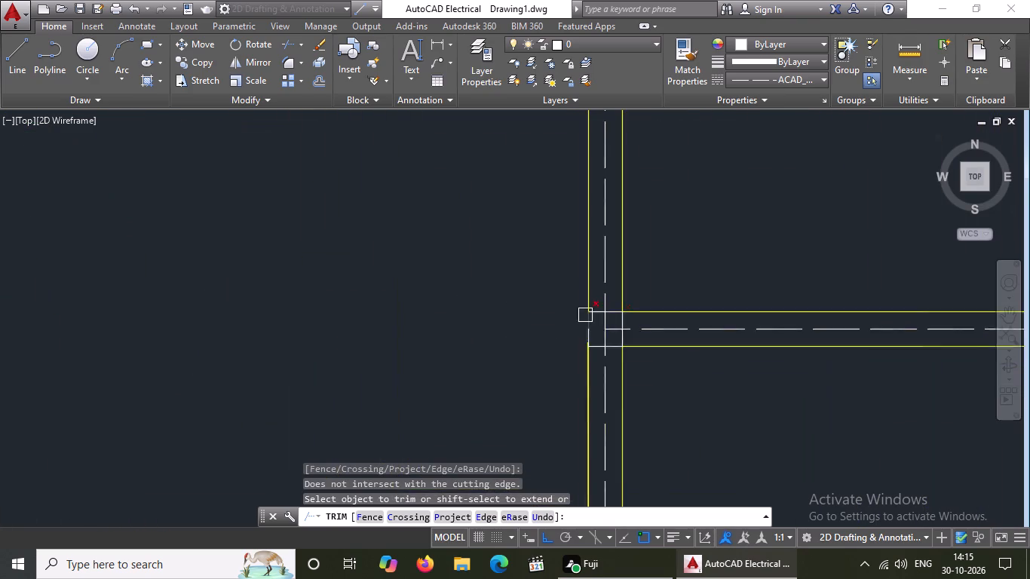
scroll(590, 315, up, 3)
click(568, 351)
click(571, 361)
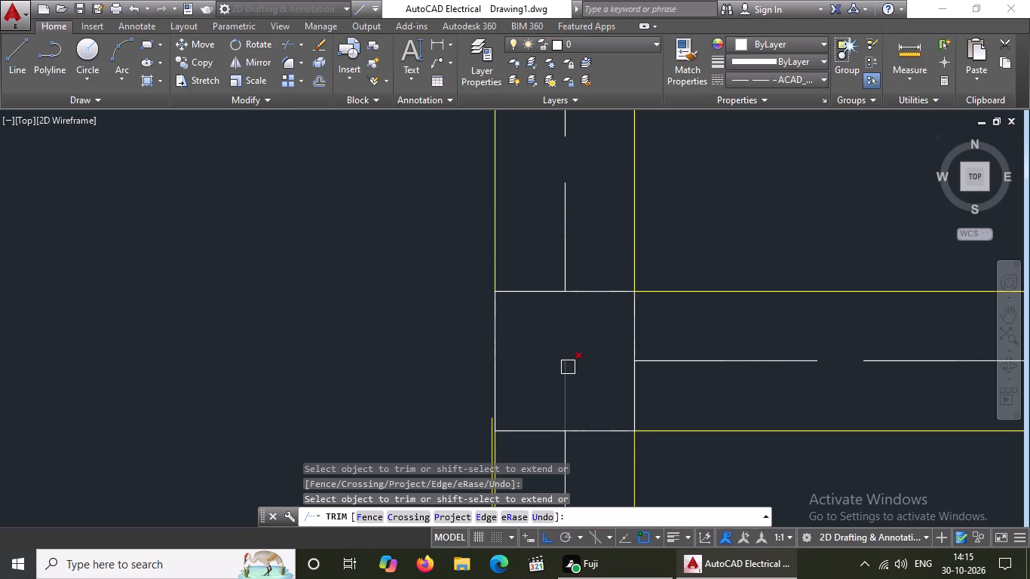
click(567, 368)
Trim the centreline segments inside the column at the right end of the right bay's lower intermediate beam.
scroll(553, 348, down, 8)
scroll(630, 350, up, 2)
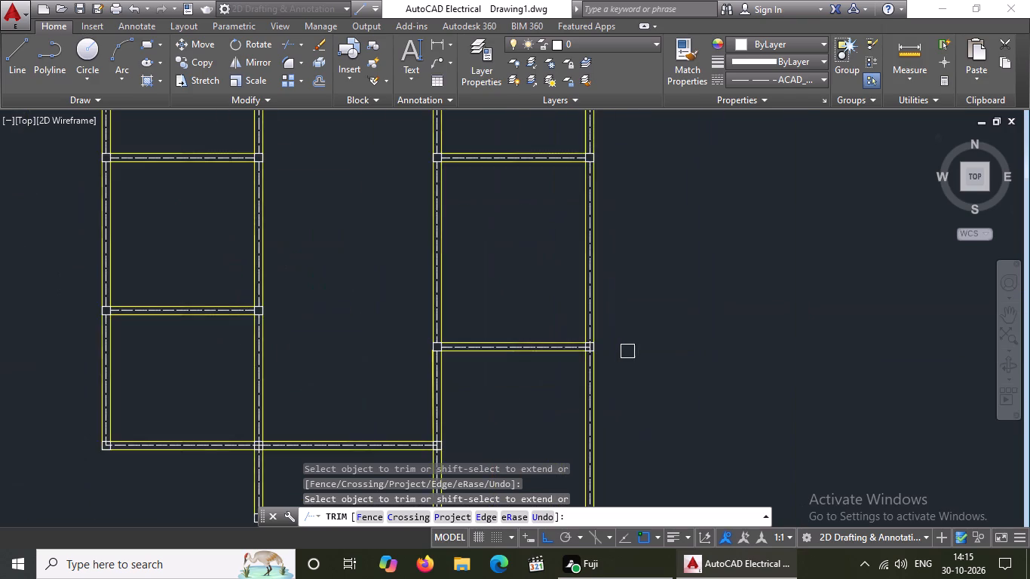
scroll(575, 353, up, 5)
click(680, 328)
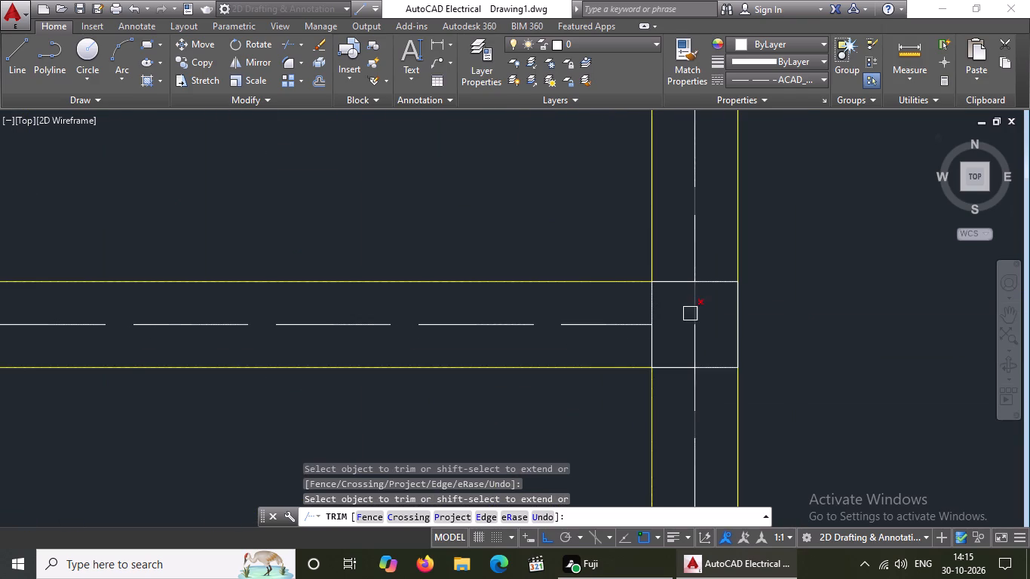
click(690, 313)
click(690, 323)
Trim the centreline segments inside the left bay's bottom-left corner column.
scroll(612, 284, down, 5)
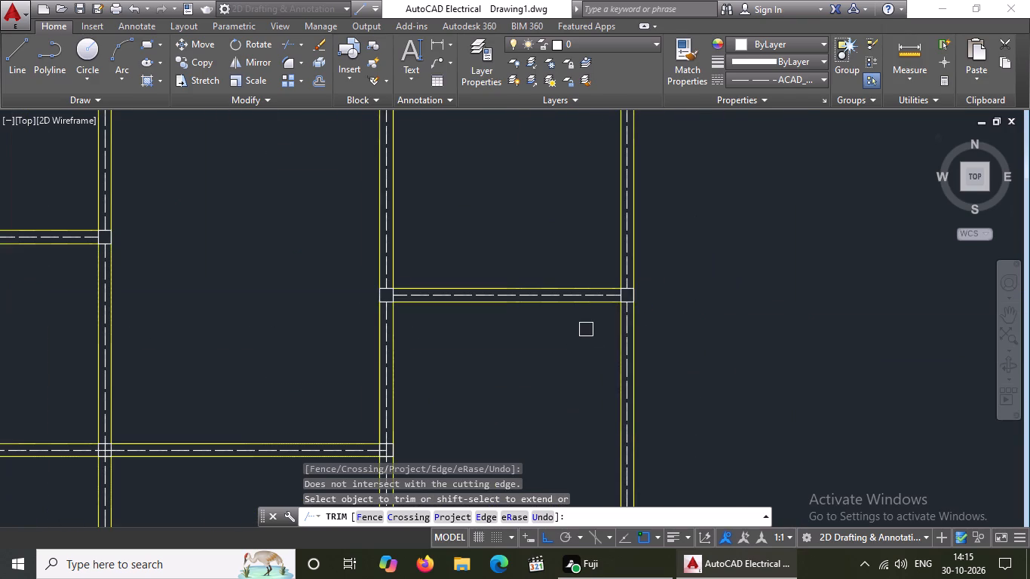
scroll(585, 325, down, 2)
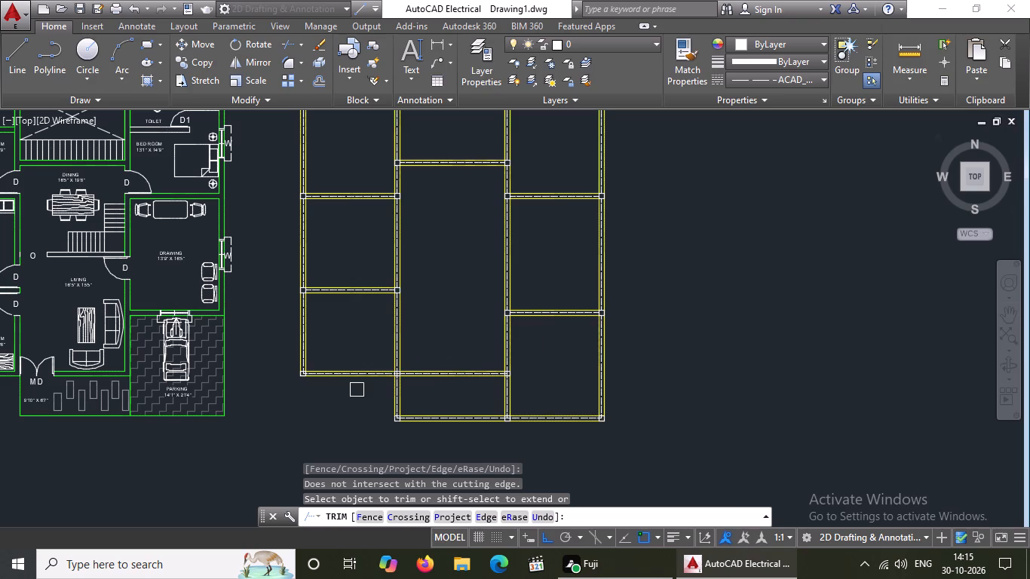
scroll(287, 363, up, 4)
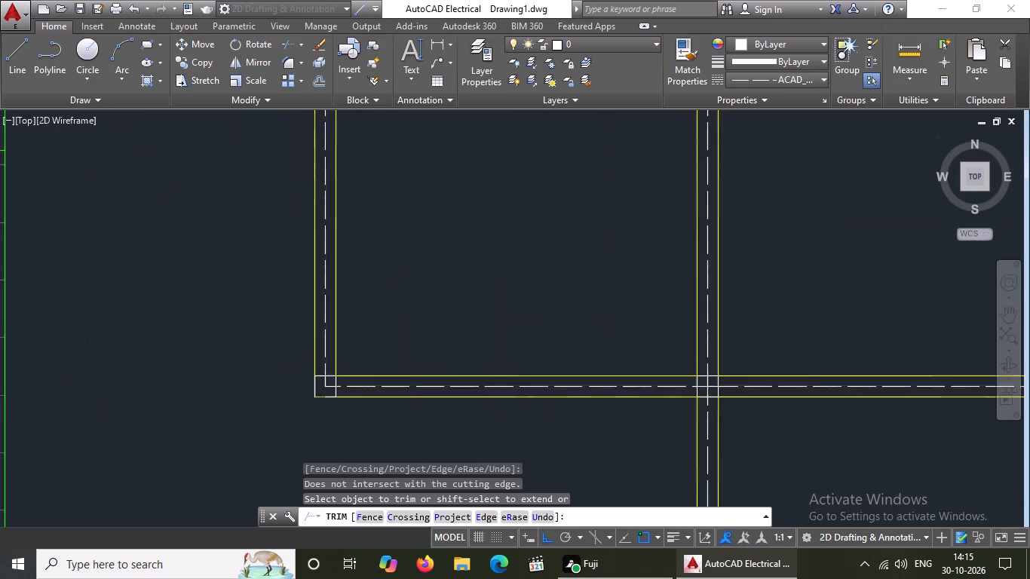
scroll(322, 397, up, 2)
click(342, 367)
click(341, 356)
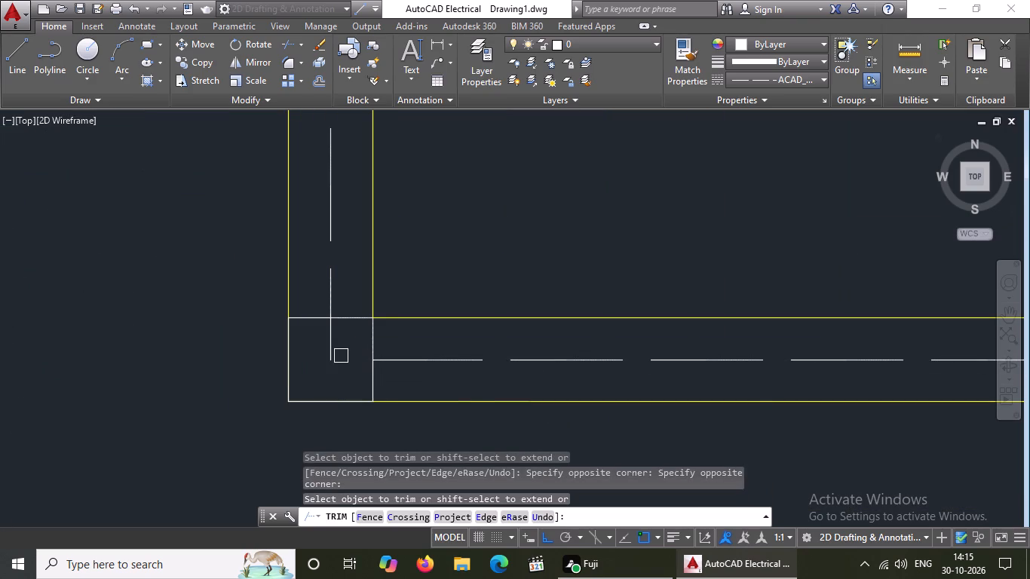
click(328, 356)
Trim the centreline segments inside the column where the left bay's bottom beam crosses the second vertical beam.
scroll(334, 354, down, 6)
scroll(416, 352, up, 4)
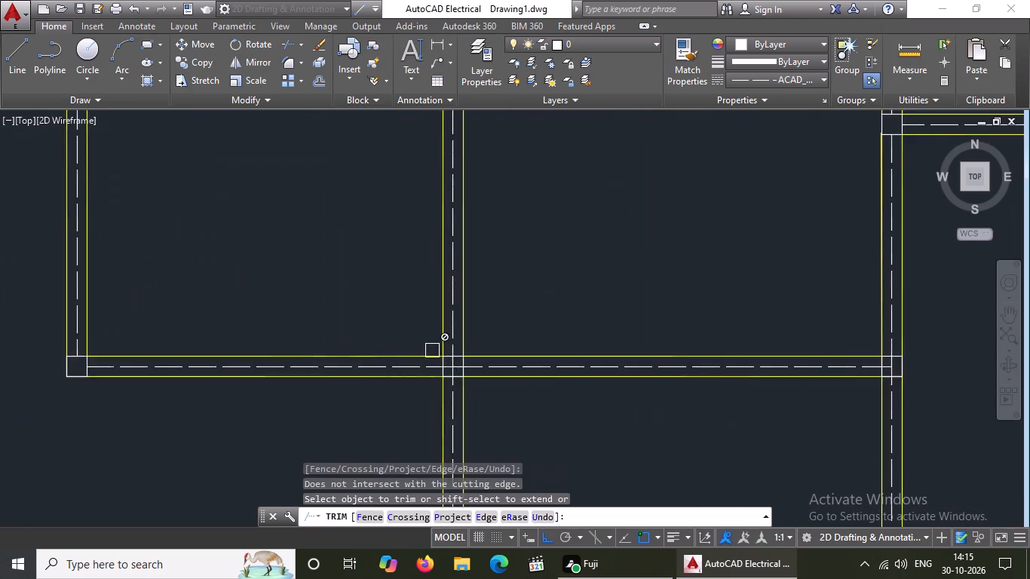
scroll(433, 350, up, 2)
click(480, 423)
click(503, 406)
click(510, 423)
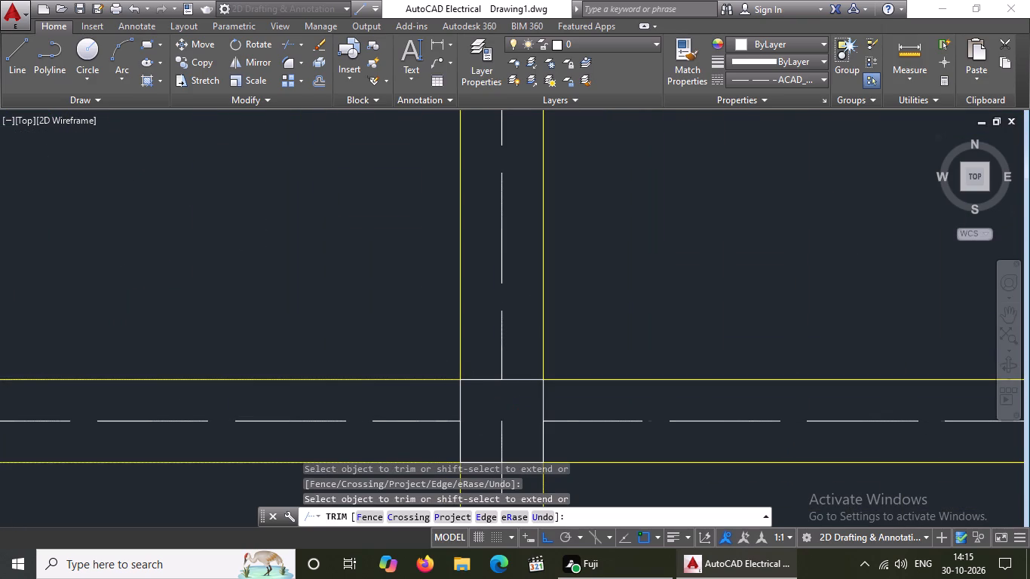
click(501, 431)
Trim the centreline segments inside the column where the left and middle bays' bottom beam meets the third vertical beam.
scroll(501, 397, down, 6)
scroll(673, 406, up, 2)
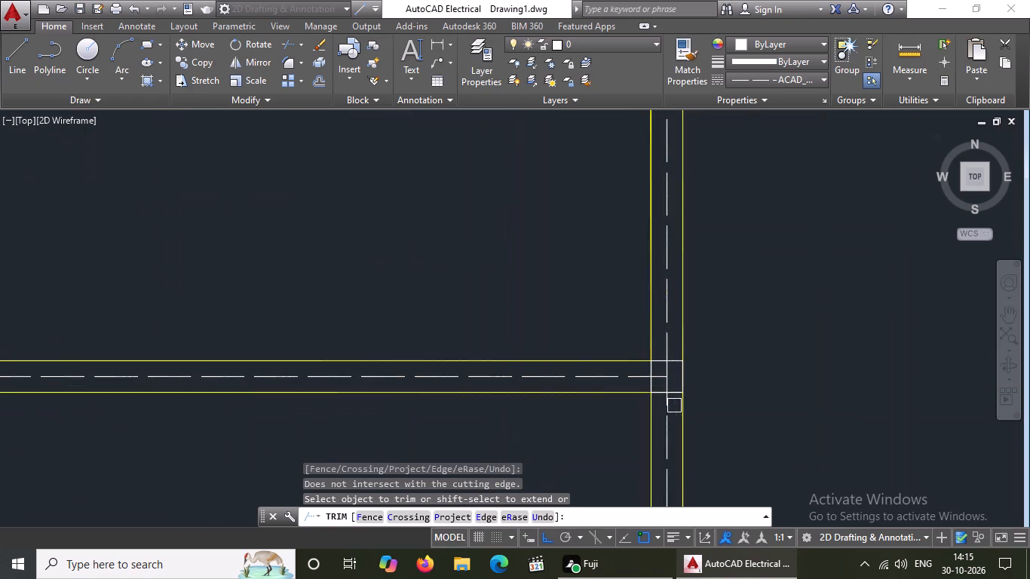
scroll(676, 406, up, 3)
click(632, 341)
click(642, 327)
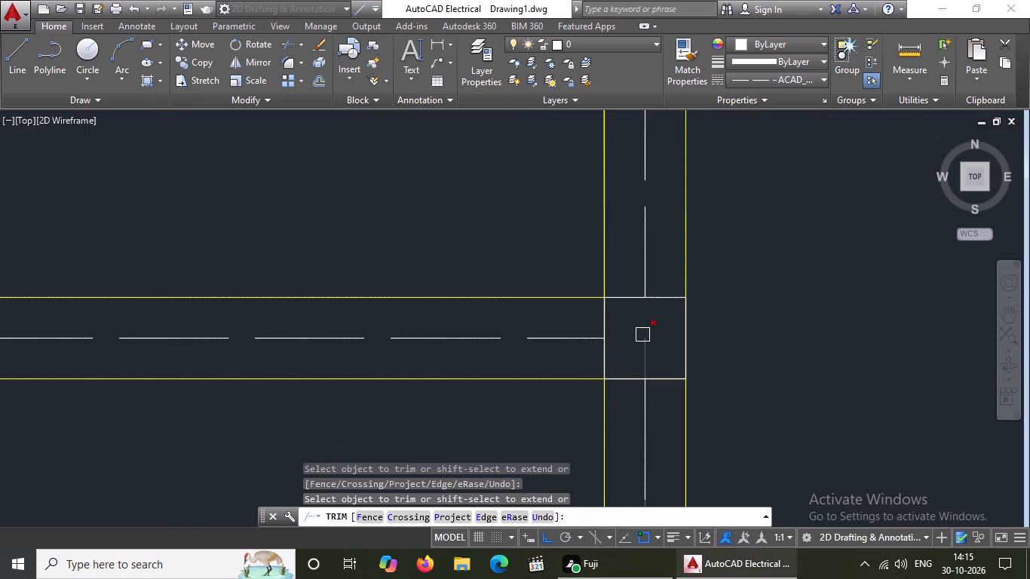
click(642, 343)
Trim the centreline segments inside the column at the left end of the lowest beam.
scroll(645, 312, down, 6)
scroll(390, 440, up, 3)
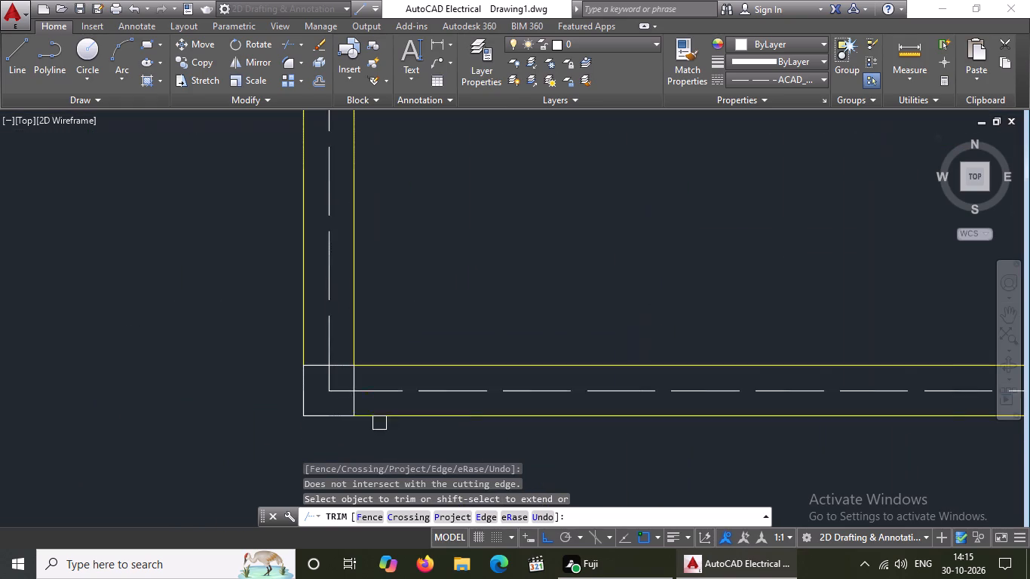
click(331, 381)
click(335, 388)
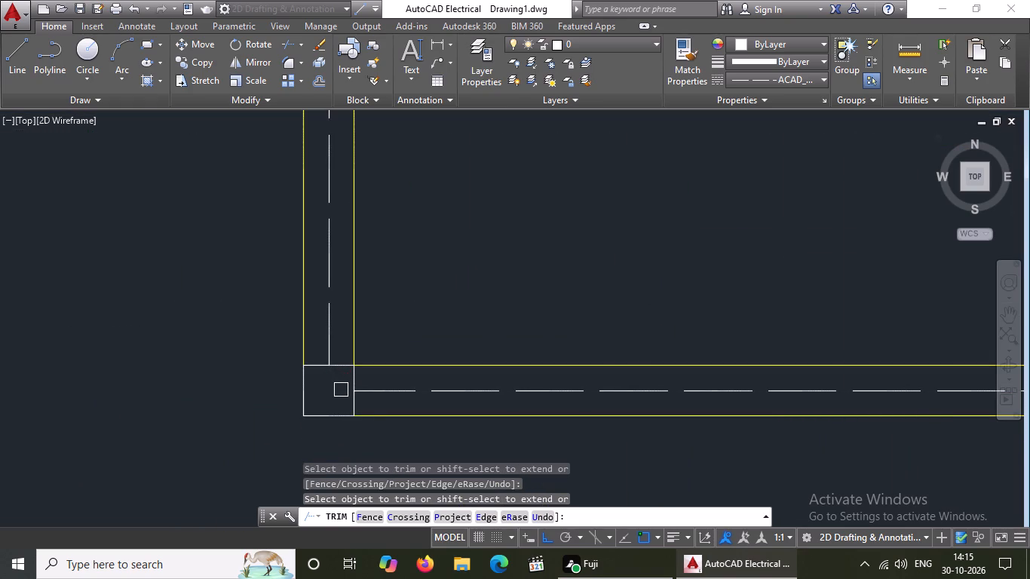
Trim the centreline segments inside the middle column of the lowest beam.
scroll(354, 384, down, 4)
scroll(517, 384, up, 4)
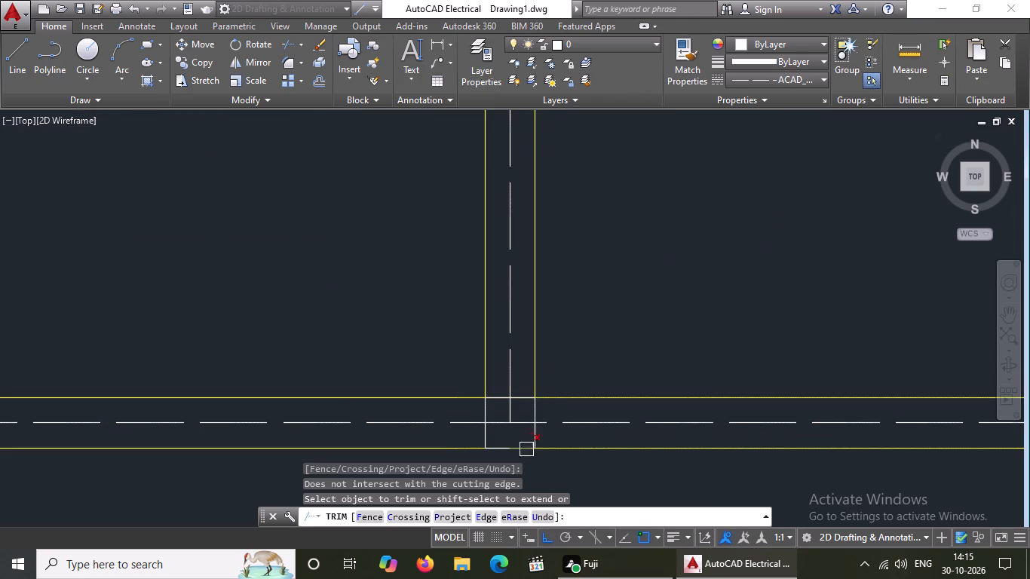
click(504, 424)
click(495, 424)
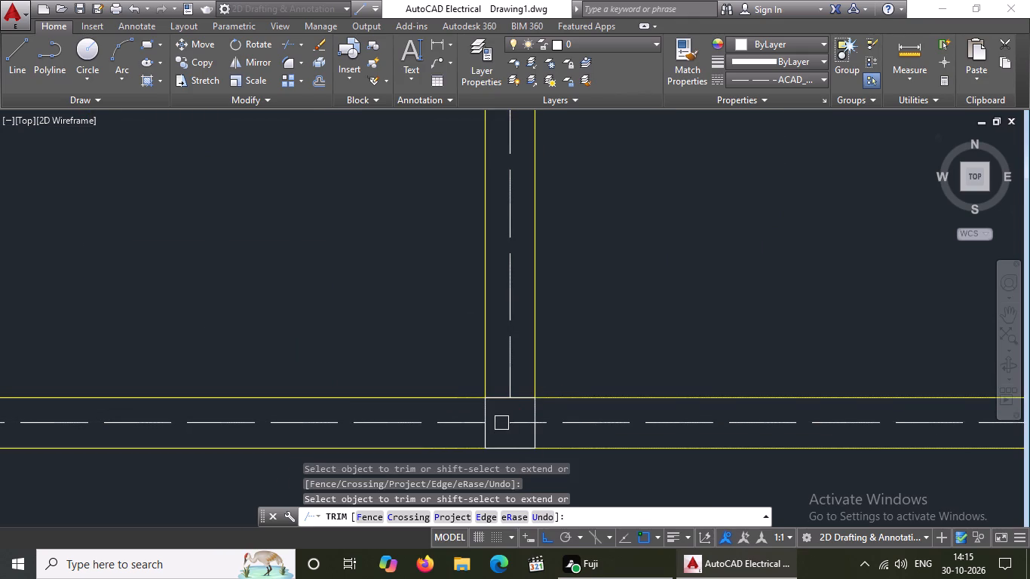
click(506, 424)
Trim the centreline segments inside the column at the lowest beam's right end and finish trimming.
scroll(495, 378, down, 4)
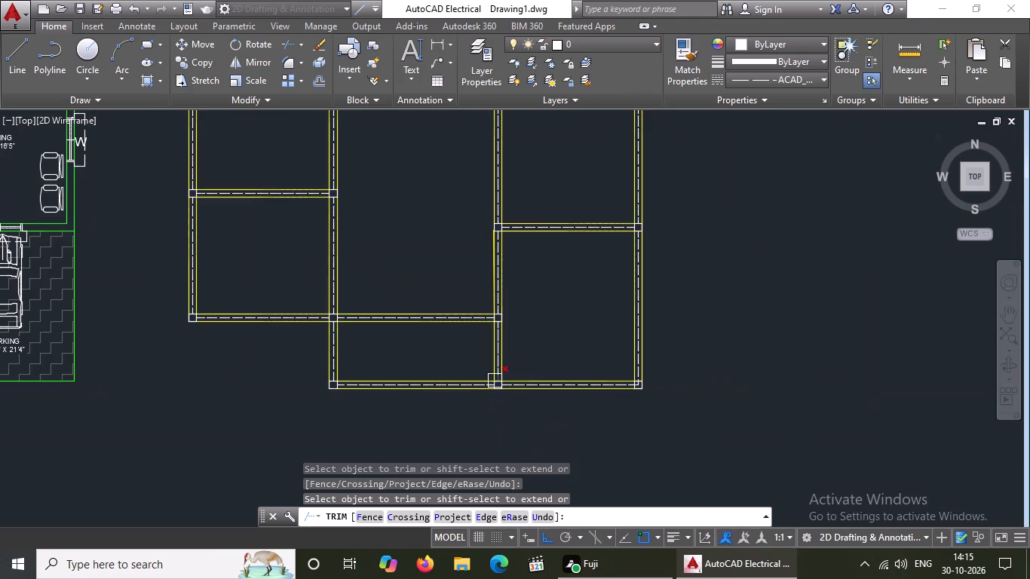
scroll(626, 373, up, 3)
scroll(674, 425, up, 1)
click(673, 428)
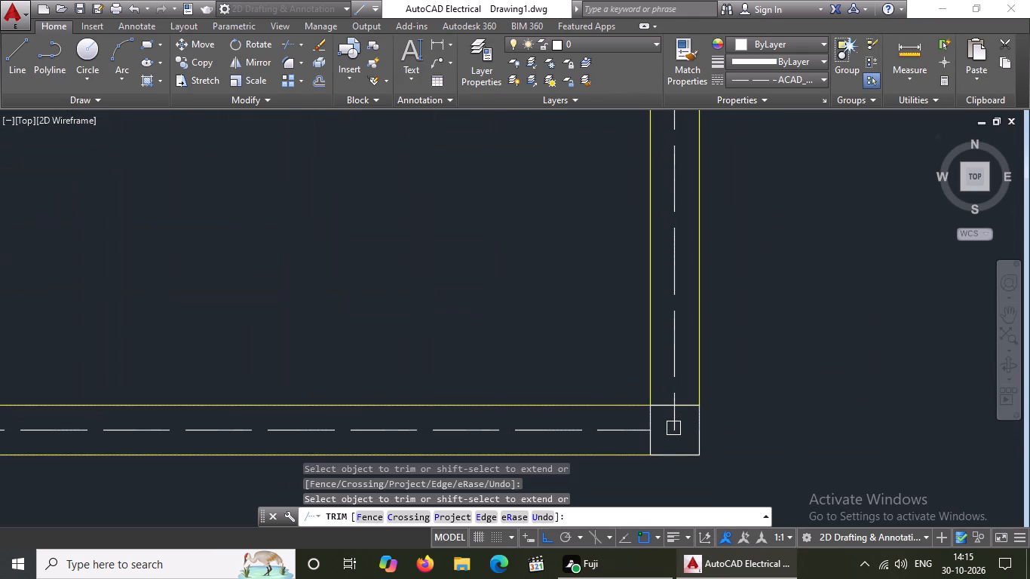
click(674, 421)
scroll(665, 424, down, 3)
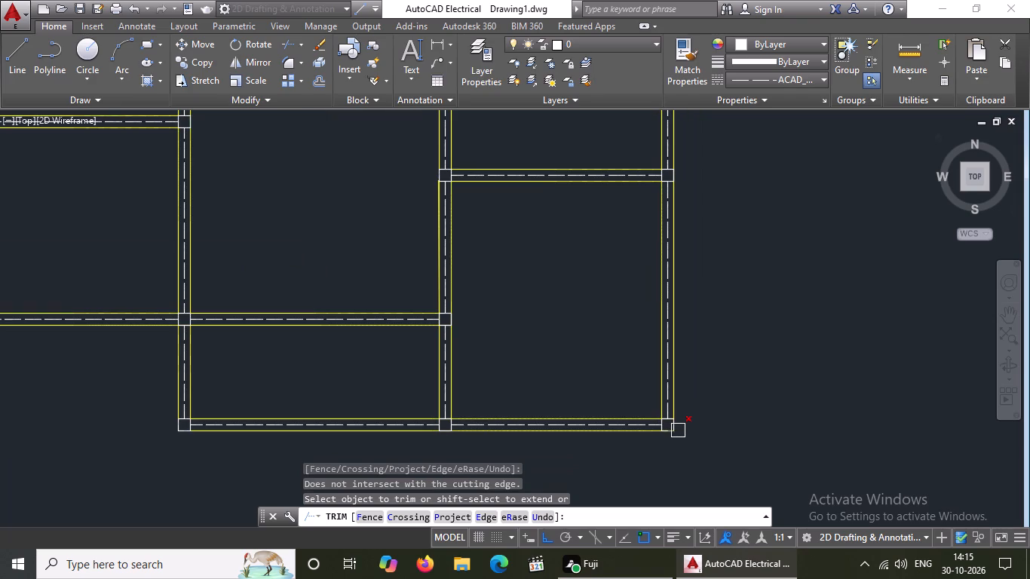
key(Escape)
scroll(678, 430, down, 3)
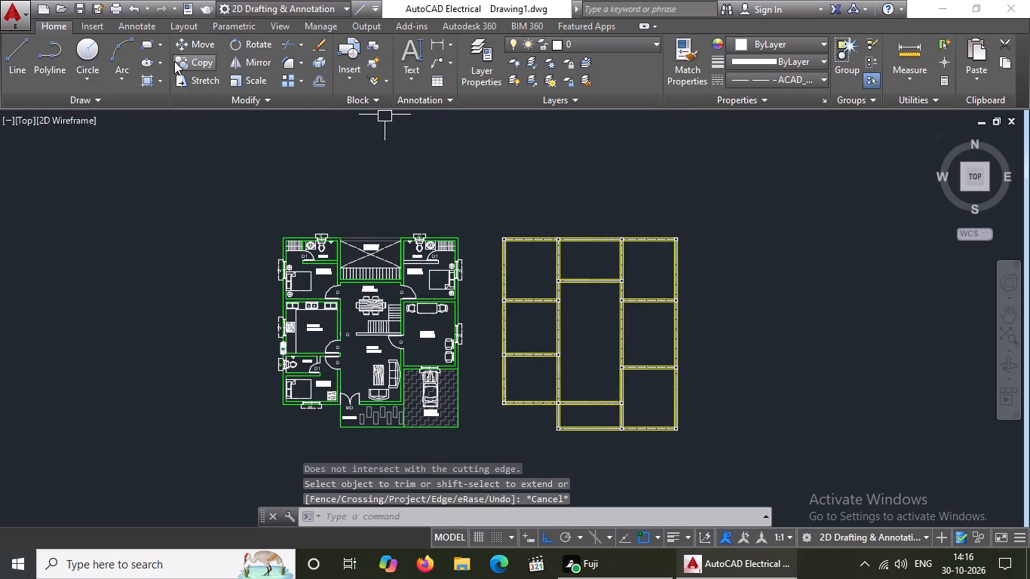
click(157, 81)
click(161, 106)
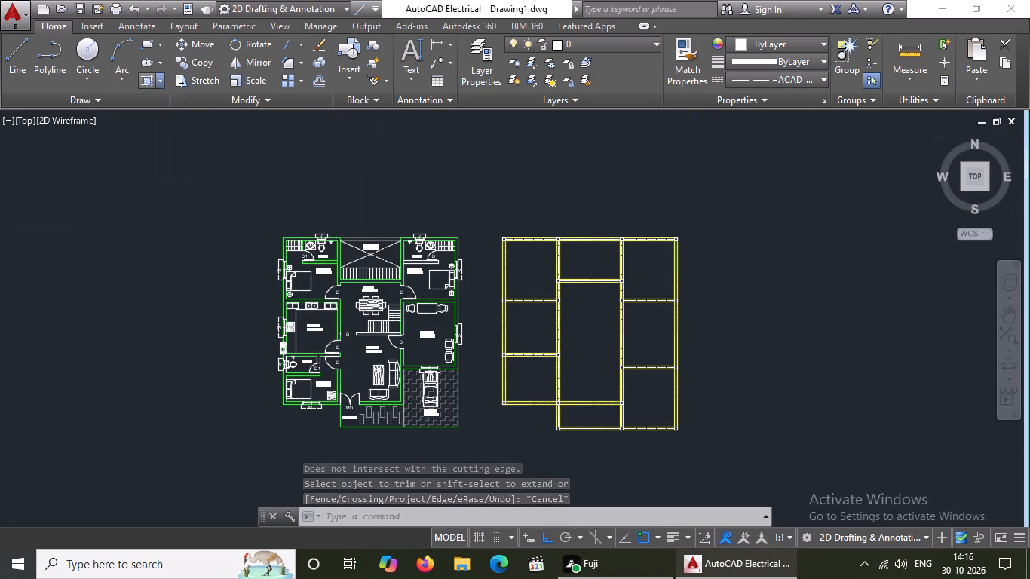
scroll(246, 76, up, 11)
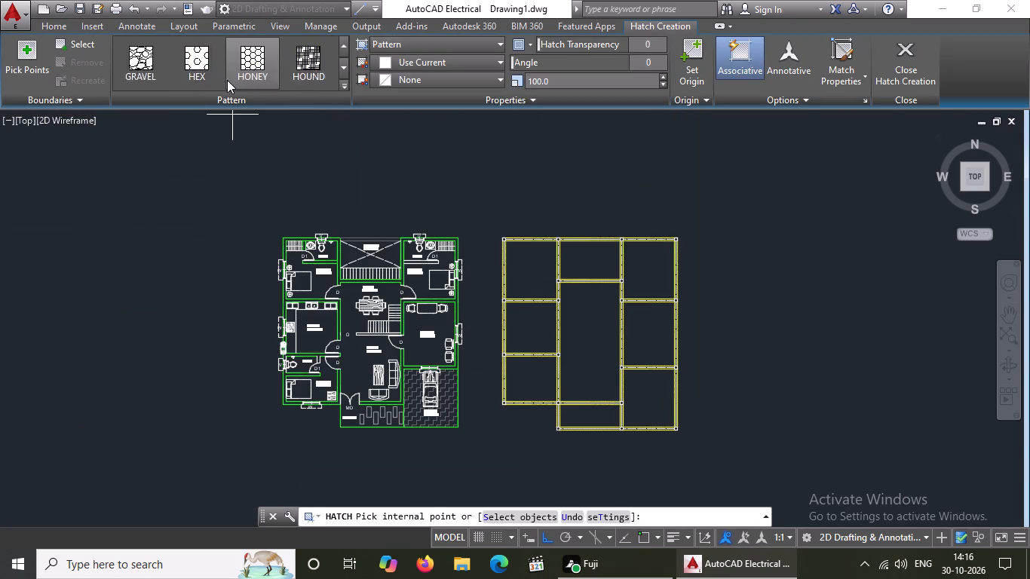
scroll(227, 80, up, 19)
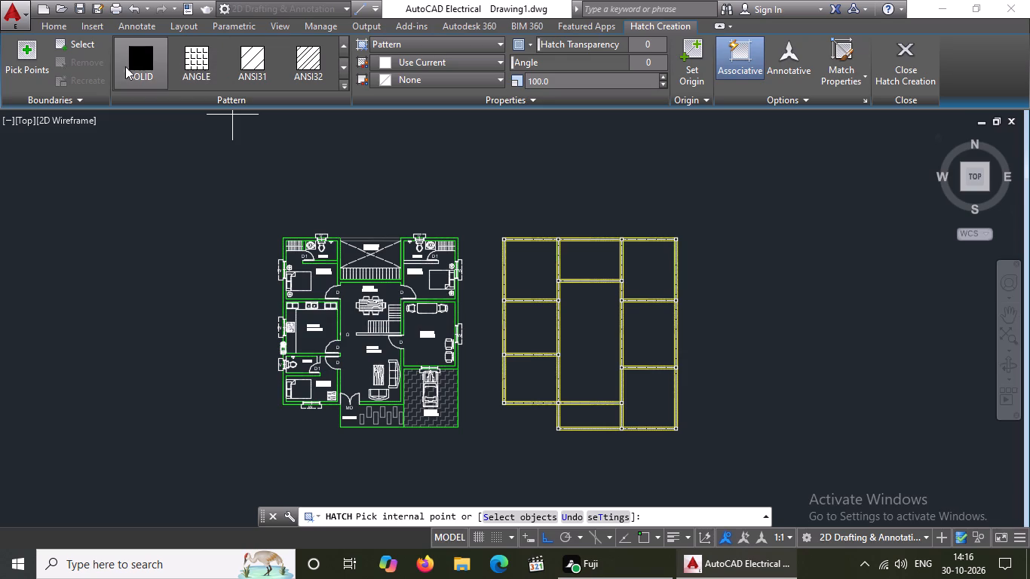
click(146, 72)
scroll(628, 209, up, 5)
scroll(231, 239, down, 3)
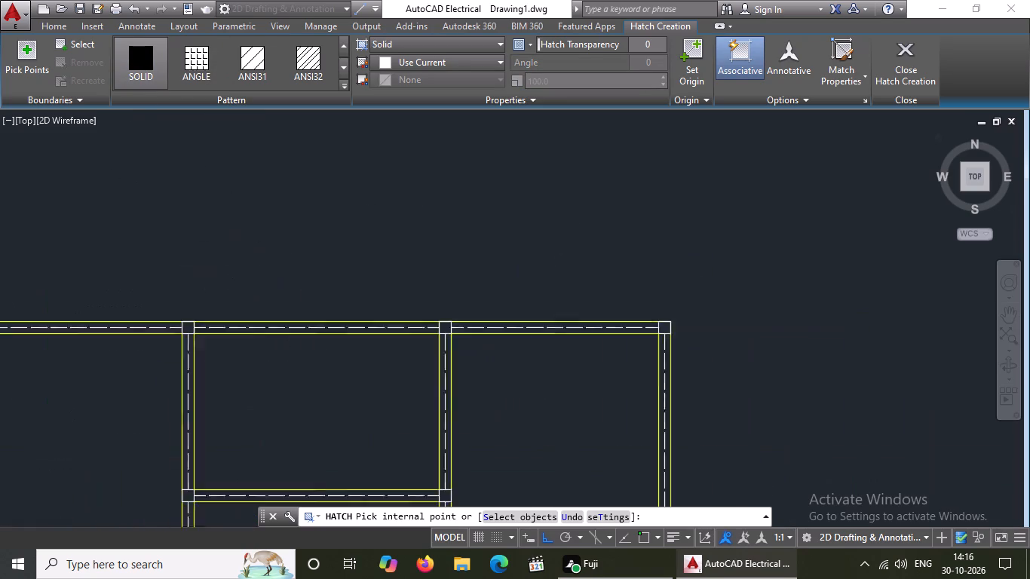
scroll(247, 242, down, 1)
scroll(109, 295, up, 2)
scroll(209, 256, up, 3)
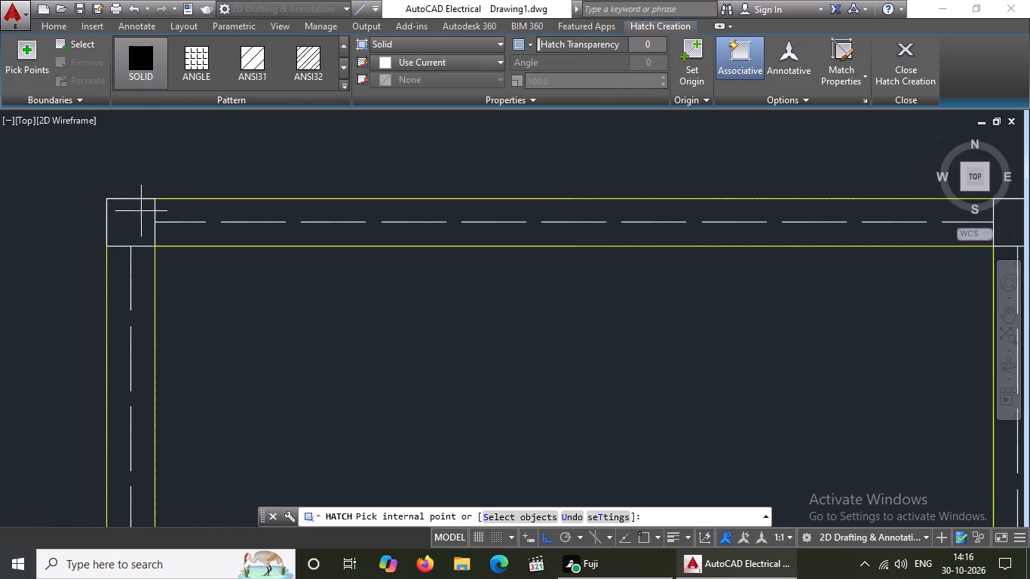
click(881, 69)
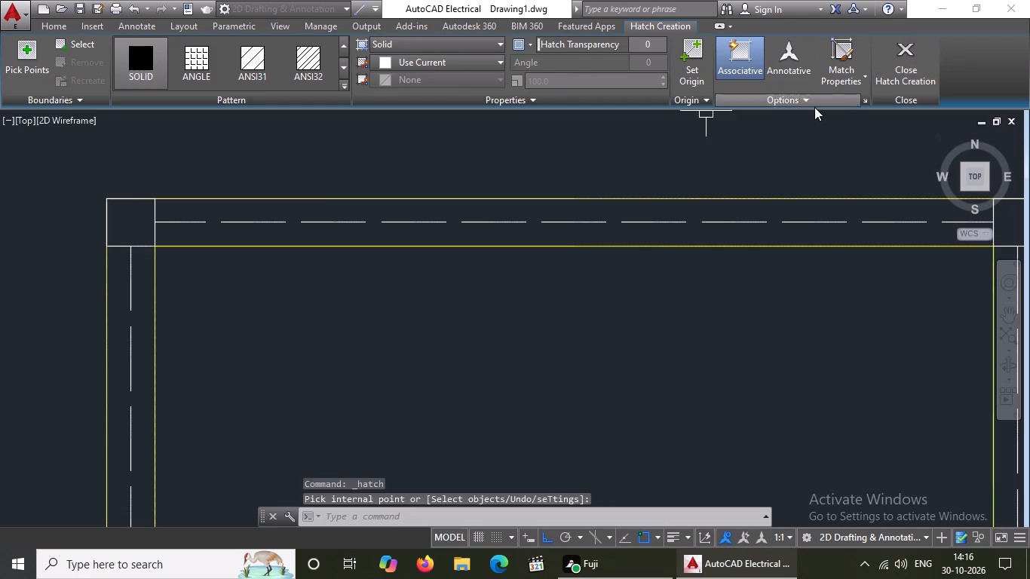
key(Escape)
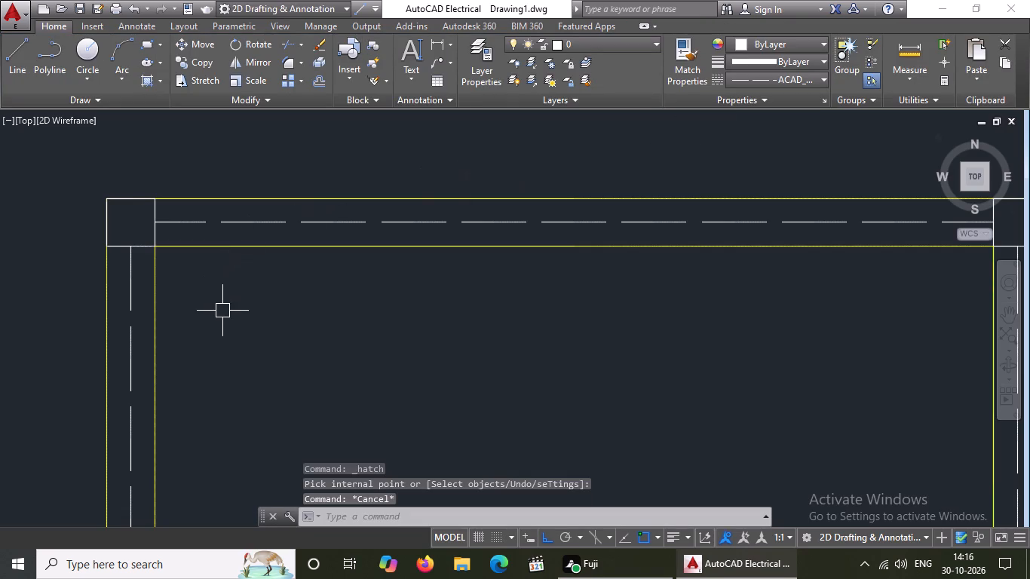
Offset the right and bottom edges of the layout's top-left corner column outward twice each at 5" spacing.
key(o)
key(Return)
key(5)
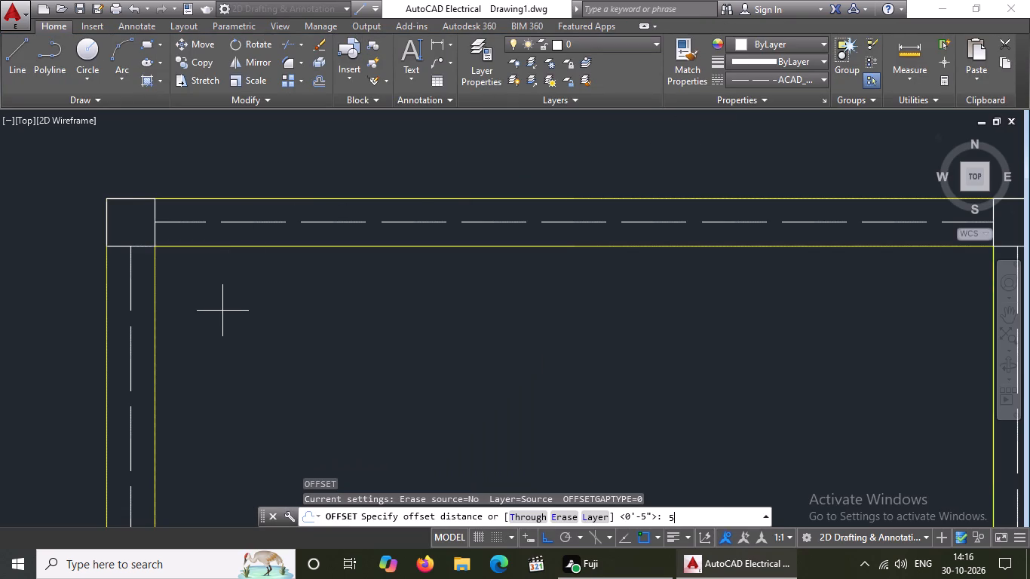
key(shift+quotedbl)
key(Return)
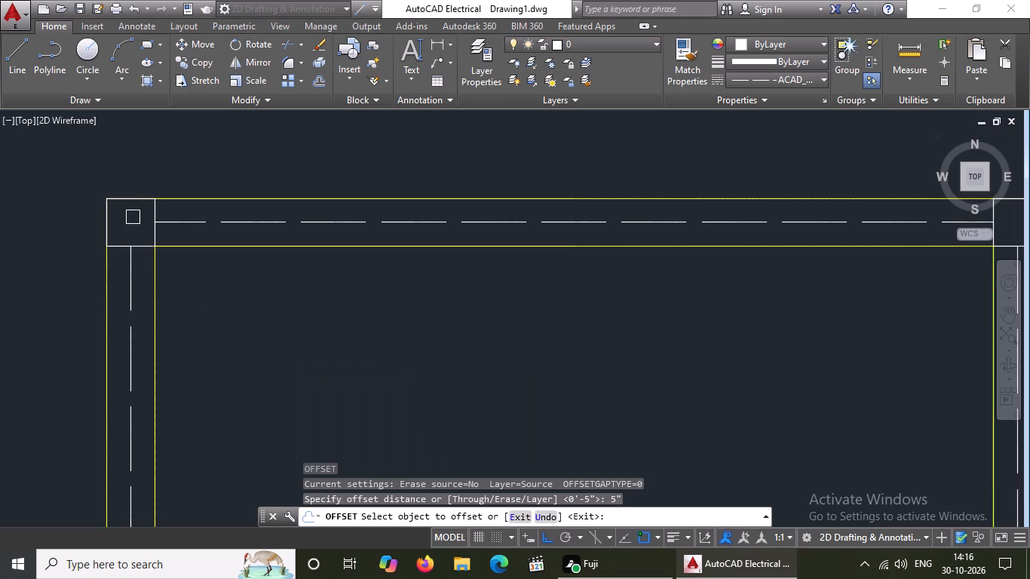
click(152, 234)
click(200, 236)
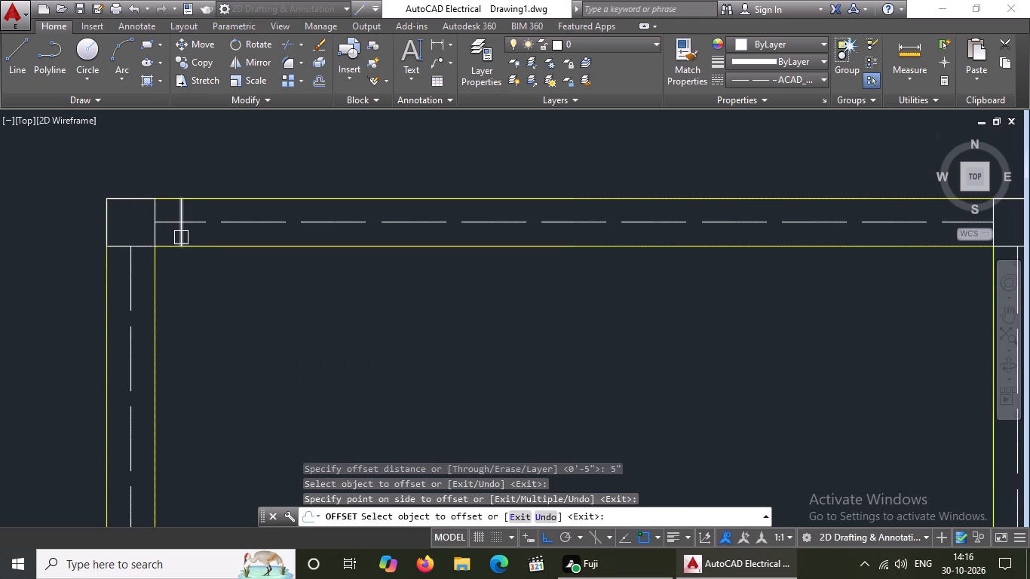
click(177, 236)
click(235, 233)
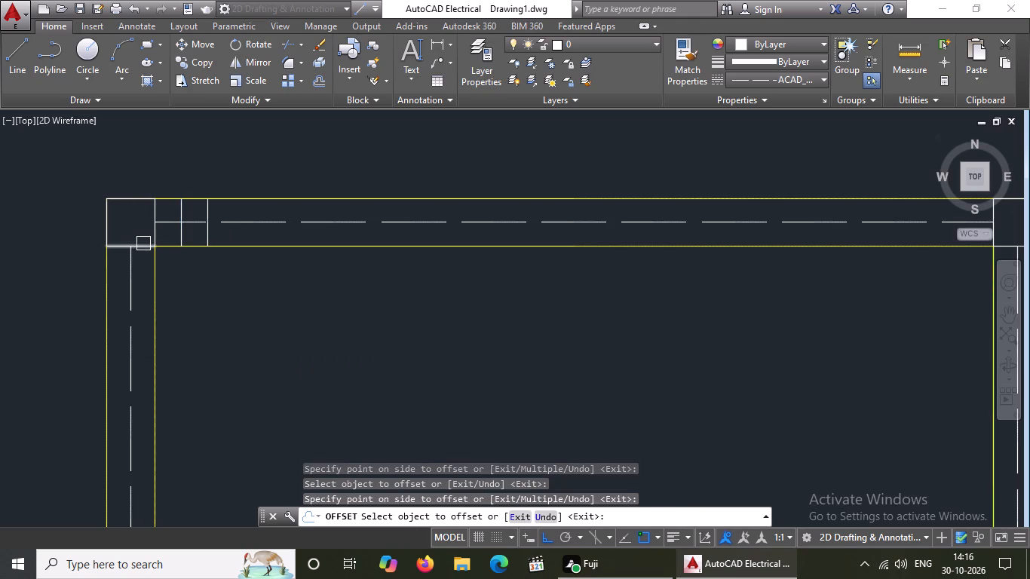
click(143, 244)
click(139, 306)
click(145, 273)
click(136, 348)
Offset the left and top edges of the top-left corner column outward twice each at 5" spacing.
click(103, 227)
click(49, 253)
click(81, 219)
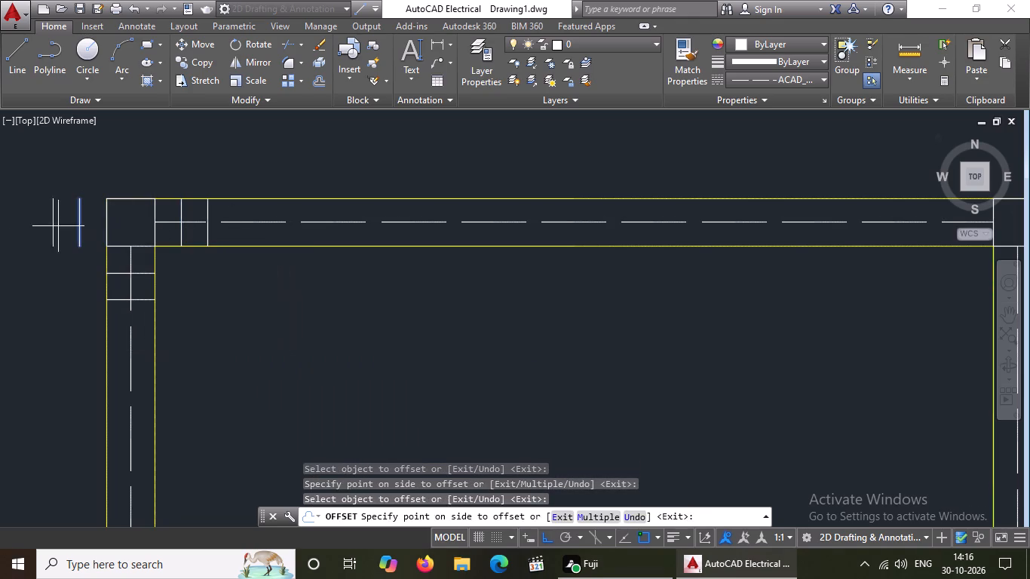
click(35, 233)
click(128, 202)
click(128, 167)
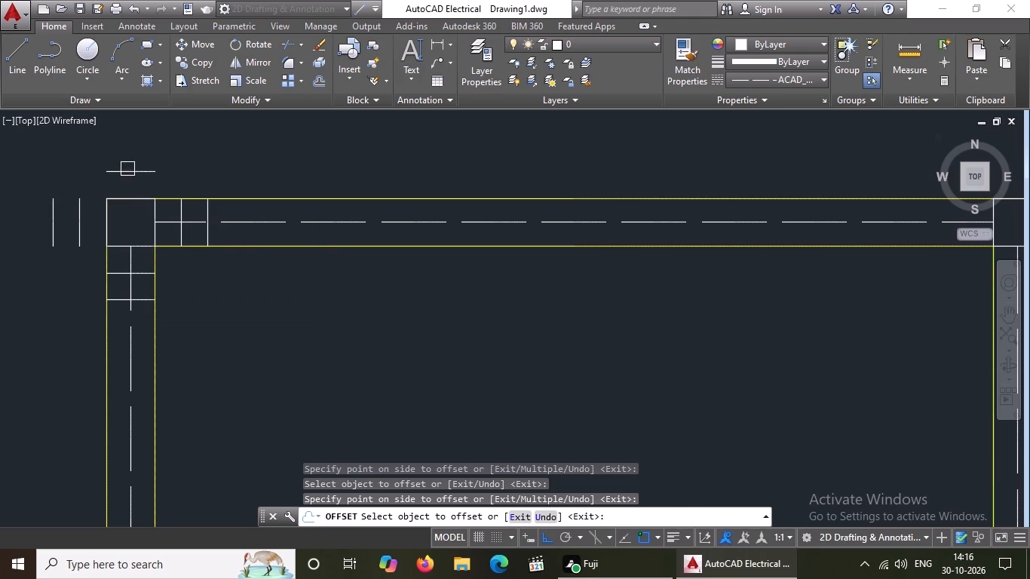
click(127, 169)
click(130, 142)
Offset the top and bottom edges of the top beam's second column outward twice each at 5" spacing.
scroll(187, 278, down, 2)
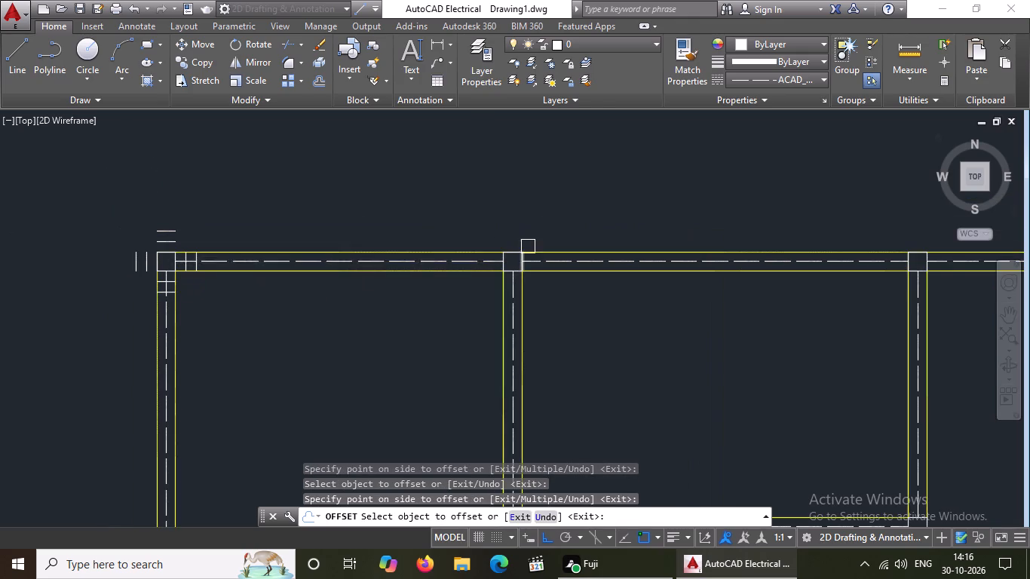
scroll(528, 247, up, 2)
drag(477, 258, 485, 242)
click(497, 201)
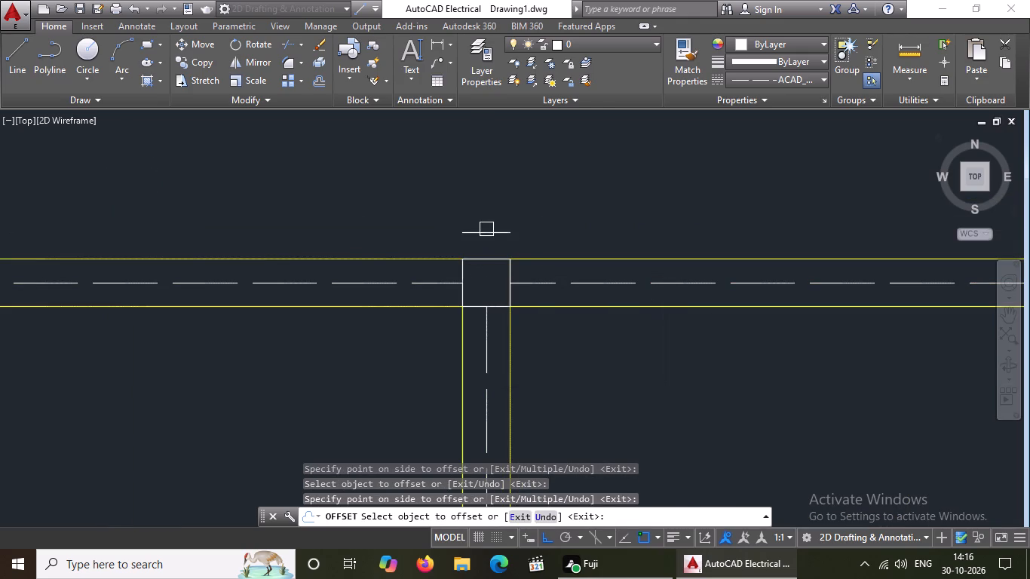
drag(485, 231, 486, 213)
click(487, 179)
click(498, 306)
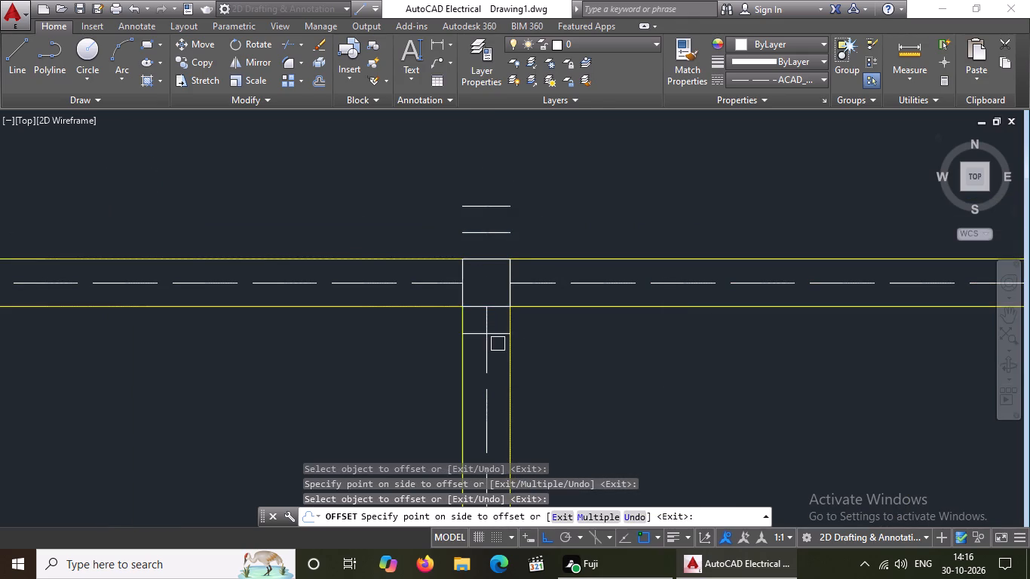
click(498, 344)
drag(497, 334, 497, 388)
click(497, 388)
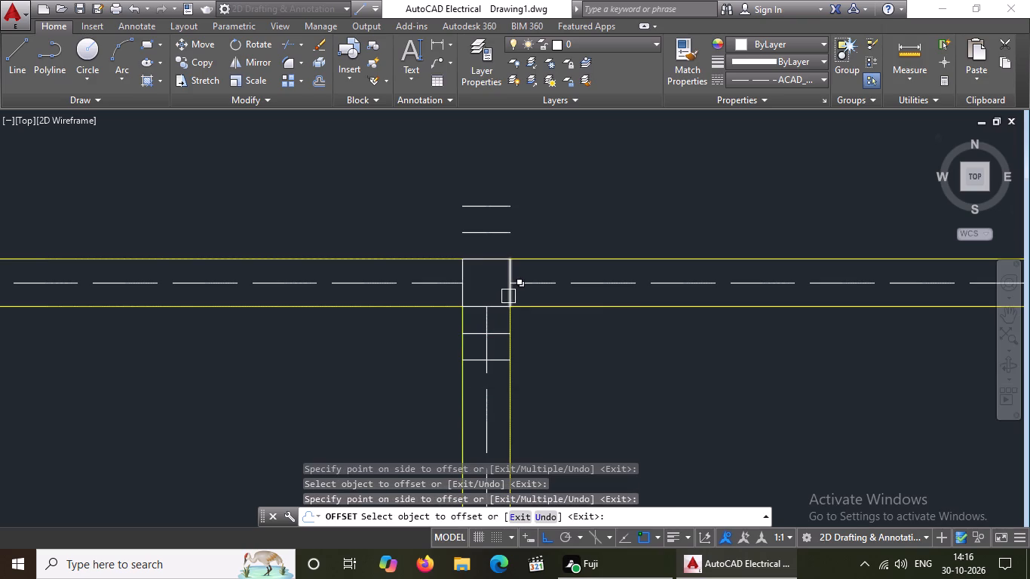
Offset the right and left edges of the top beam's second column outward twice each at 5" spacing.
click(510, 295)
click(534, 295)
drag(538, 296, 558, 293)
click(589, 290)
click(467, 290)
click(418, 296)
drag(438, 291, 414, 293)
drag(265, 282, 285, 277)
Offset the bottom and right edges of the top beam's third column outward twice each at 5" spacing.
scroll(364, 301, down, 3)
scroll(658, 318, up, 2)
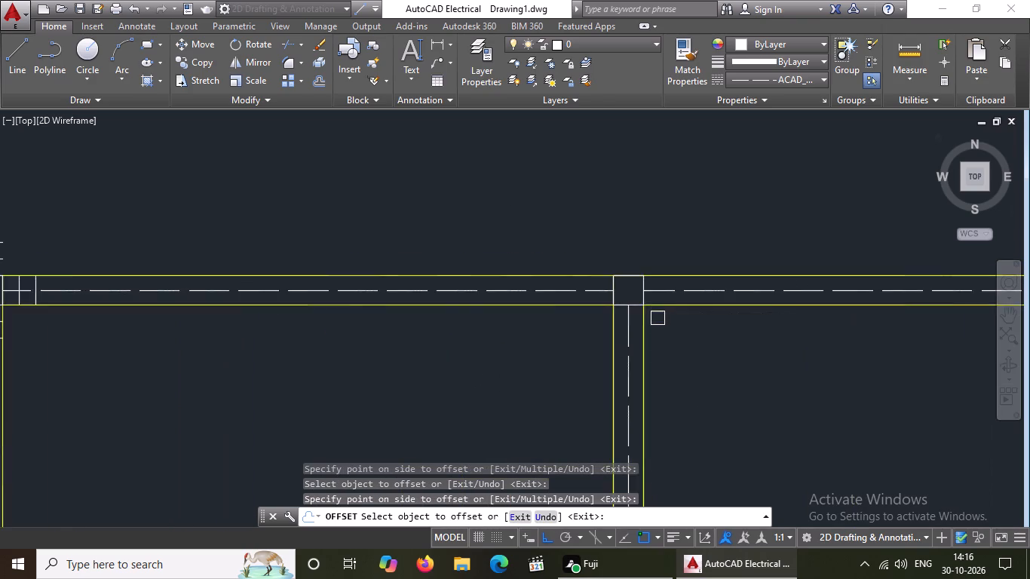
scroll(658, 318, up, 3)
click(600, 286)
click(610, 376)
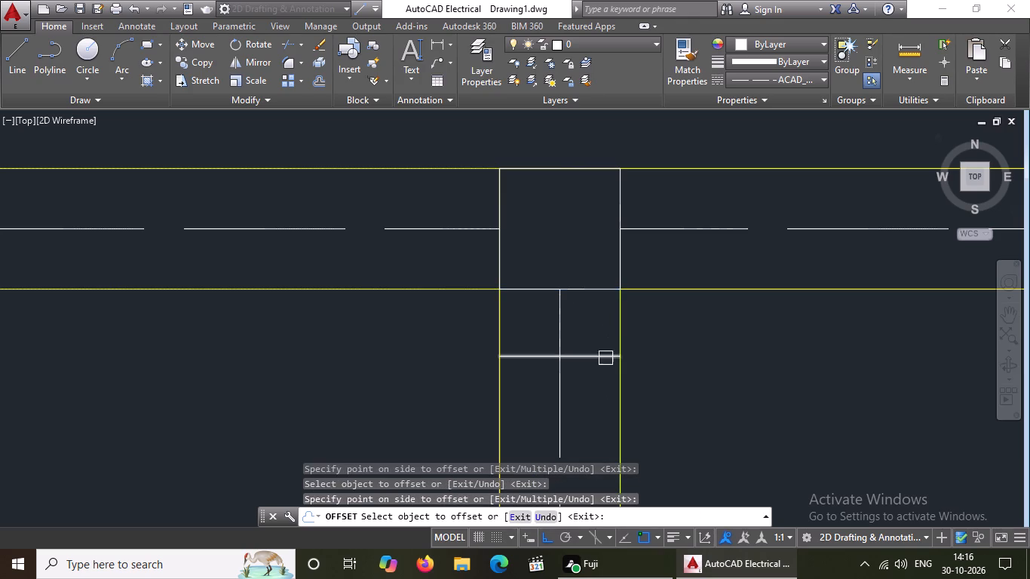
drag(605, 357, 602, 372)
click(599, 437)
click(617, 271)
click(686, 253)
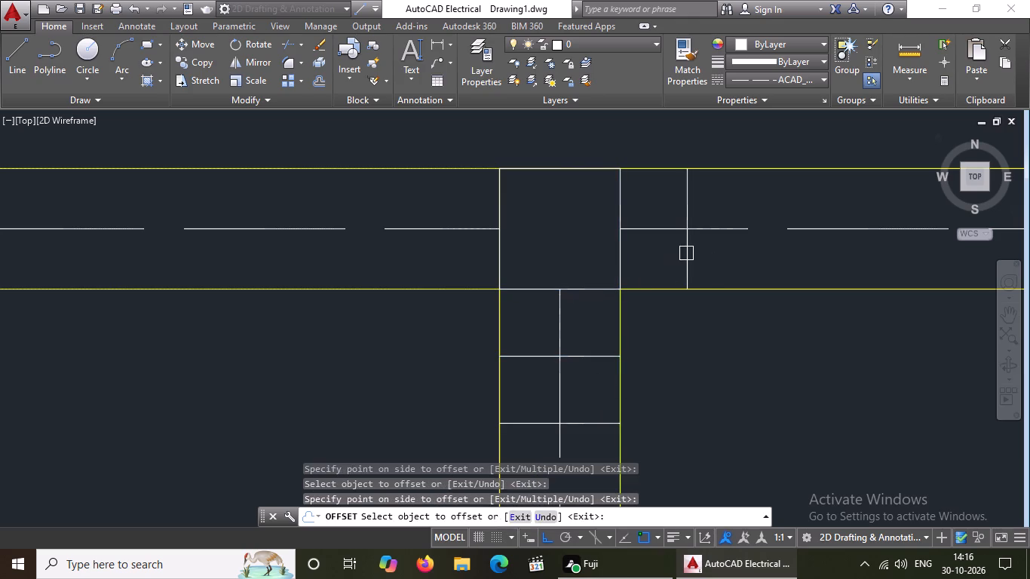
click(688, 253)
drag(745, 251, 741, 260)
Offset the left and top edges of the top beam's third column outward twice each at 5" spacing.
click(499, 250)
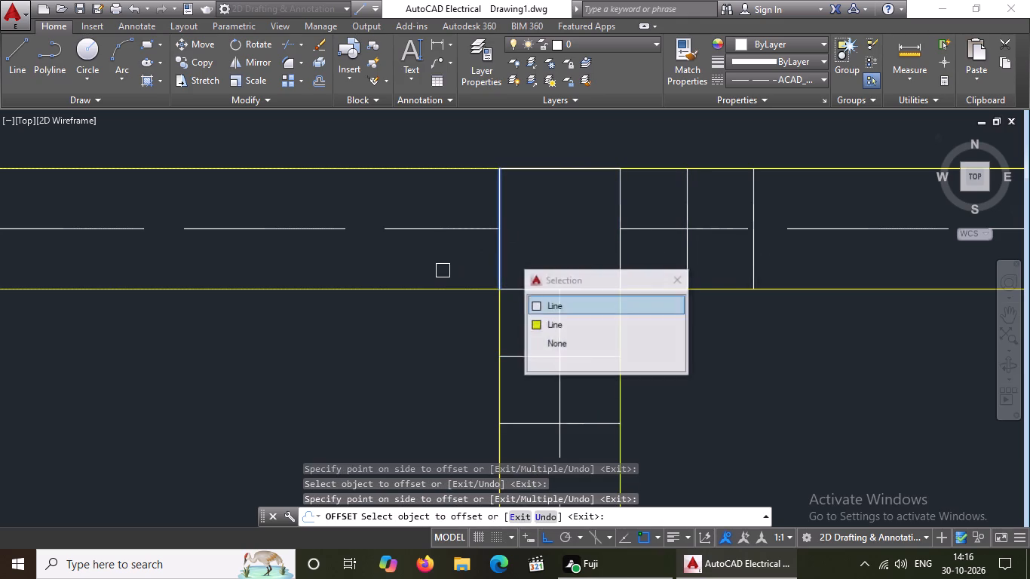
click(441, 271)
click(429, 262)
click(377, 280)
scroll(421, 302, down, 4)
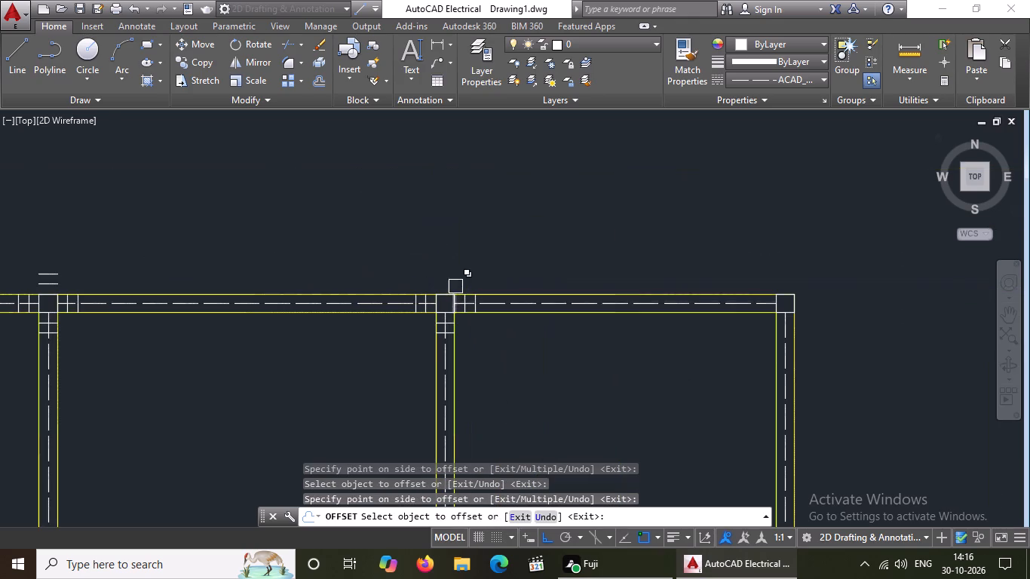
scroll(449, 293, up, 3)
click(437, 297)
click(437, 259)
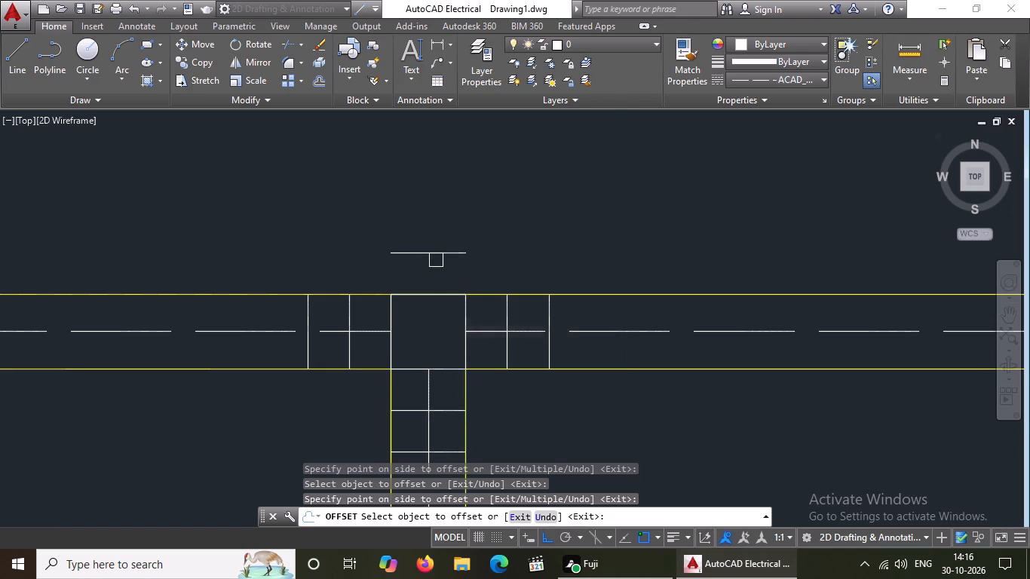
click(435, 252)
click(445, 199)
Offset the right and left edges of the layout's top-right corner column outward twice each at 5" spacing.
scroll(445, 199, down, 3)
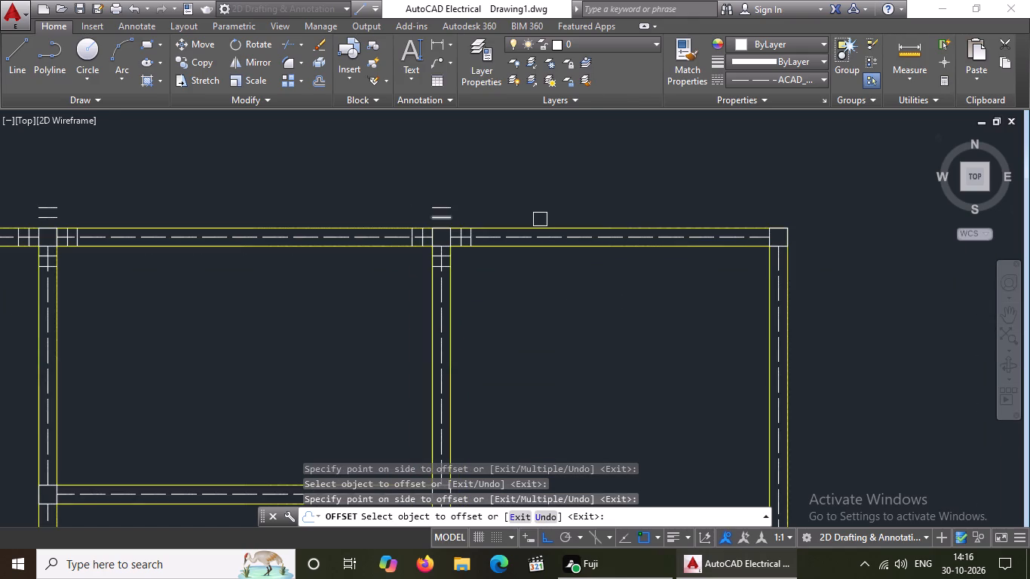
scroll(541, 219, down, 2)
scroll(578, 219, up, 5)
scroll(718, 245, down, 4)
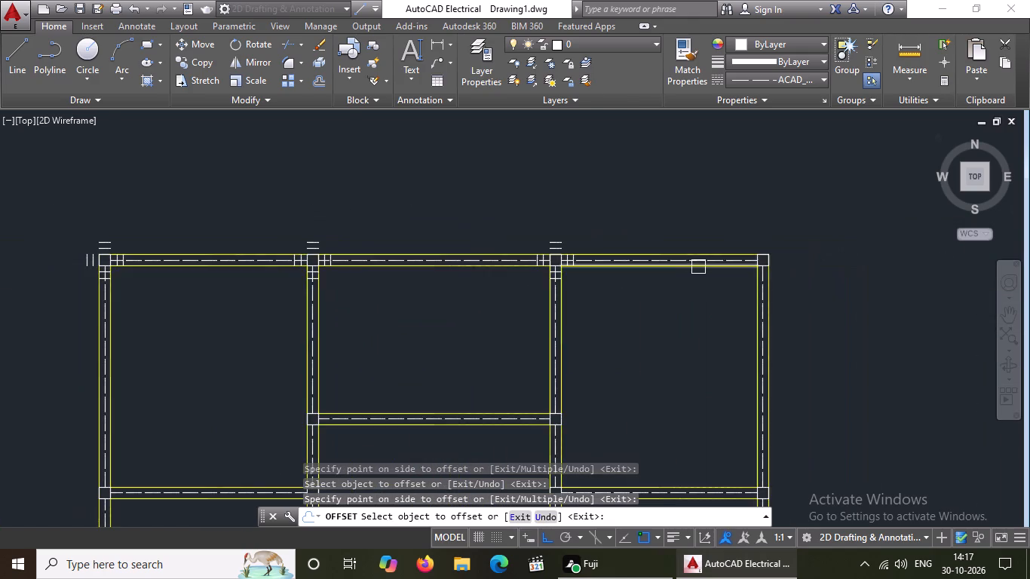
scroll(787, 258, up, 5)
click(717, 248)
click(743, 246)
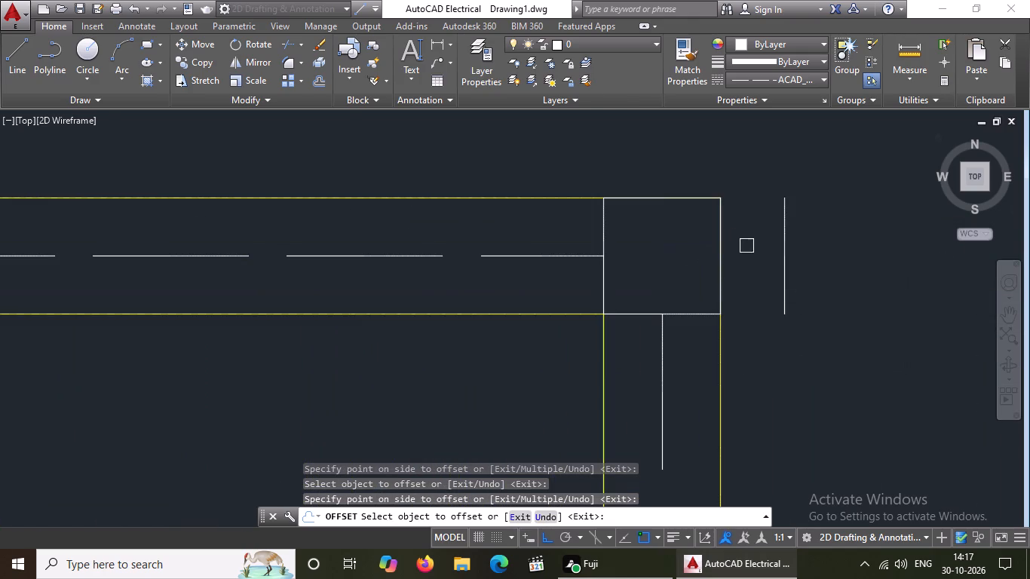
drag(783, 250, 792, 248)
drag(832, 242, 833, 252)
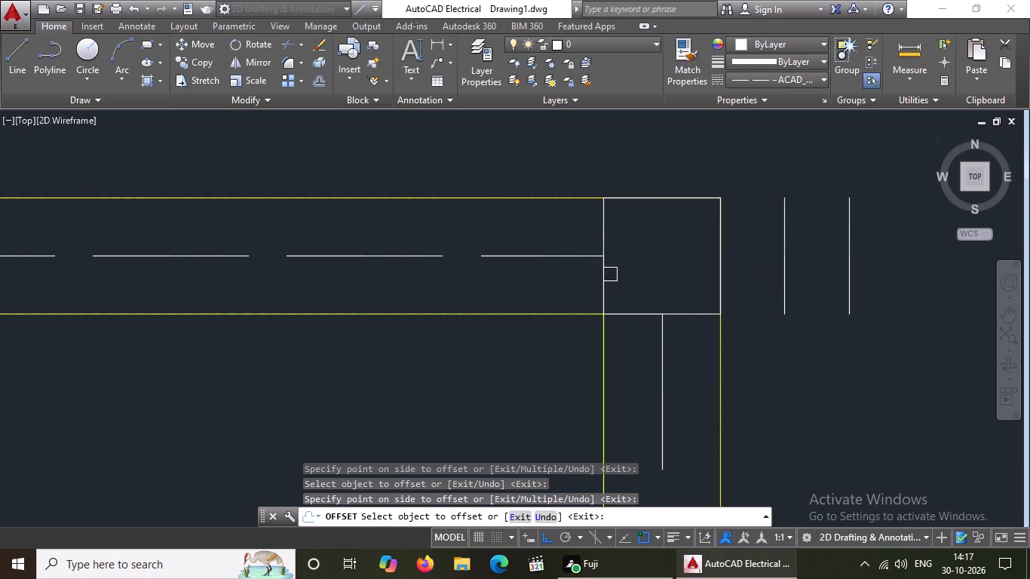
click(610, 274)
click(552, 286)
drag(536, 278, 511, 293)
drag(454, 303, 490, 299)
Offset the bottom and top edges of the top-right corner column outward twice each at 5" spacing.
drag(633, 314, 628, 334)
click(616, 396)
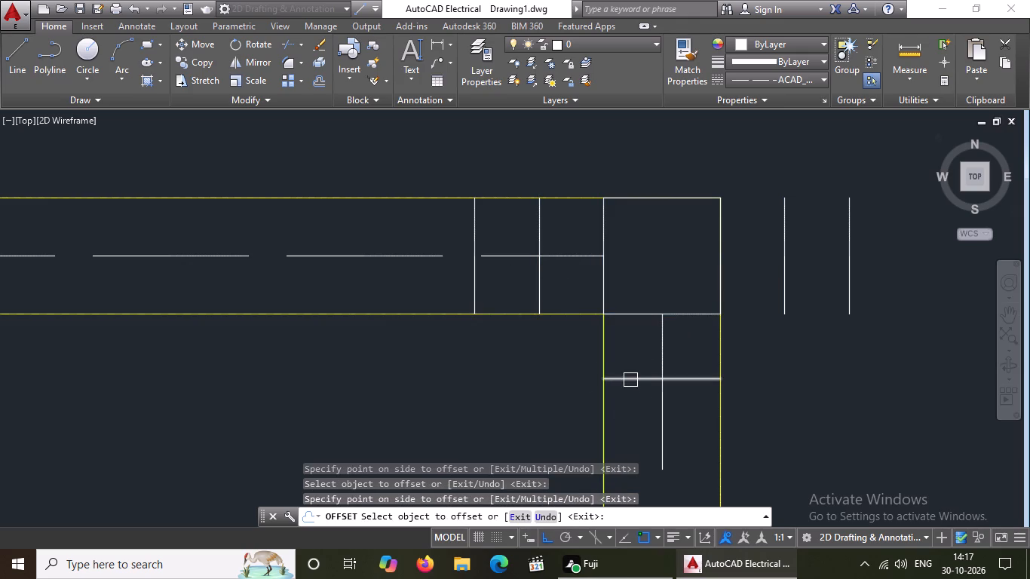
drag(631, 380, 632, 431)
click(632, 431)
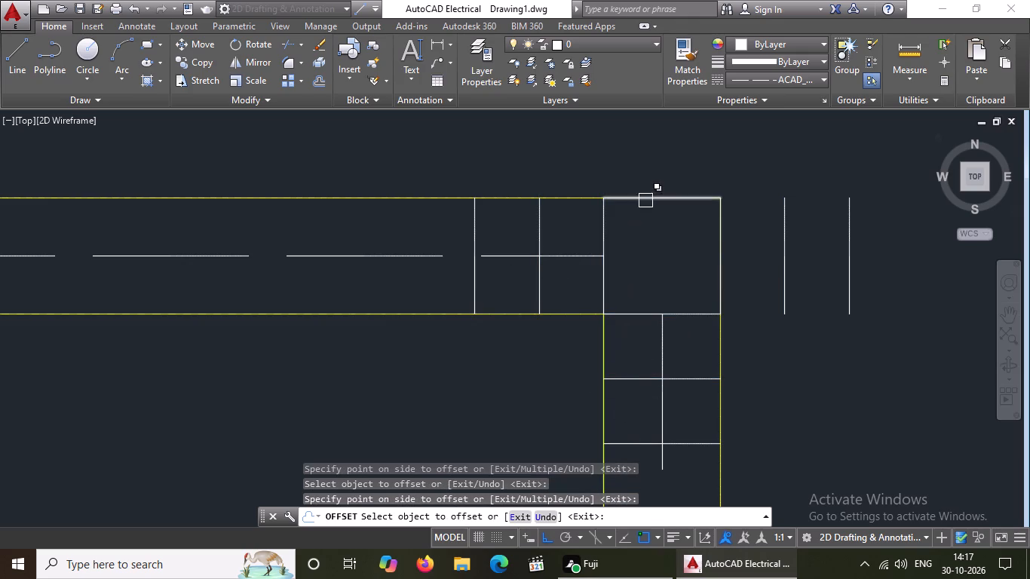
click(645, 200)
click(654, 177)
scroll(655, 198, down, 3)
click(662, 204)
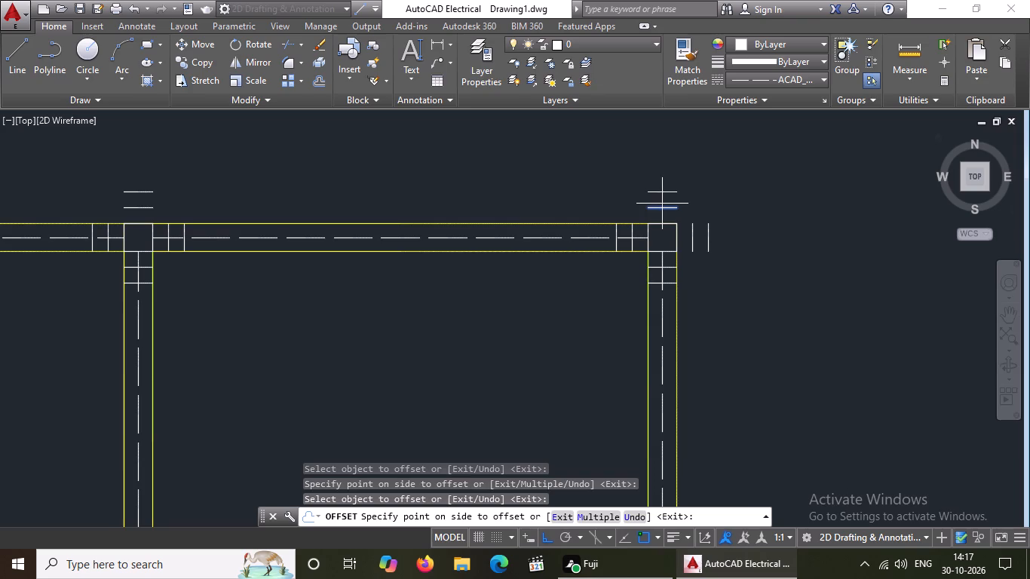
click(667, 183)
Offset the bottom and right edges of the column at the left end of the middle bay's upper cross beam outward twice each at 5" spacing.
scroll(638, 213, down, 4)
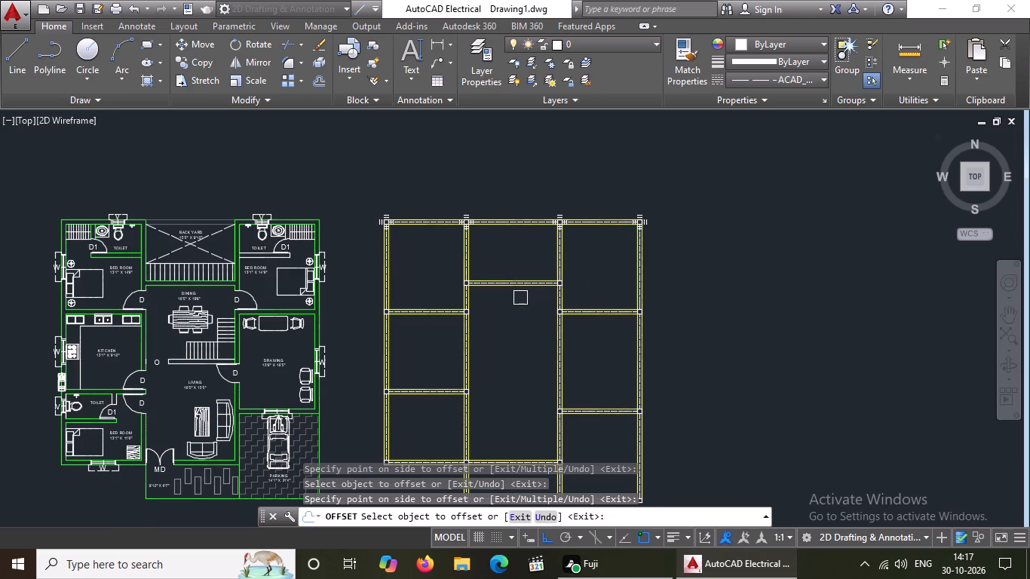
scroll(469, 282, up, 6)
click(451, 275)
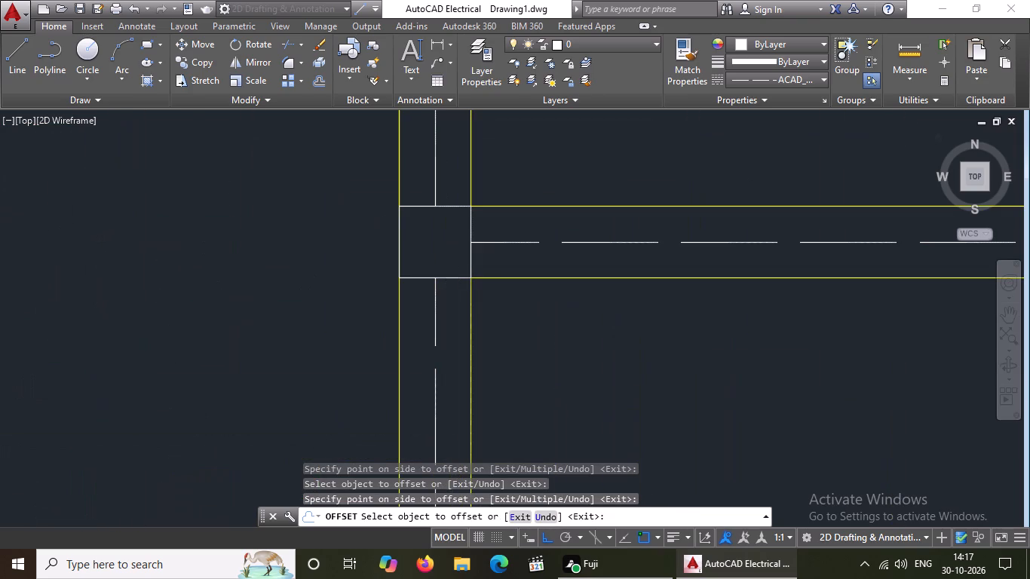
click(458, 329)
click(455, 320)
drag(467, 400, 464, 383)
click(469, 256)
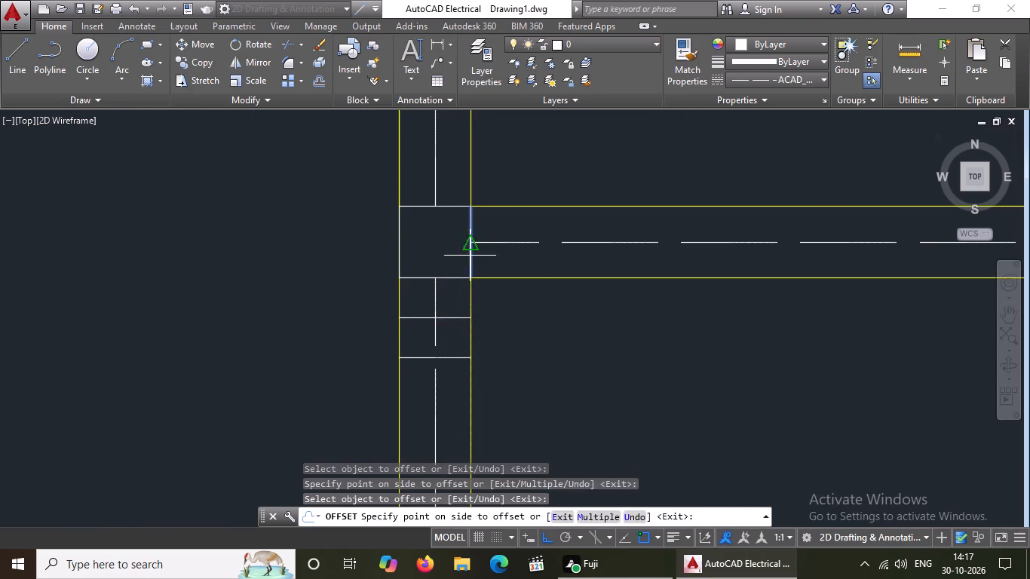
click(524, 259)
click(507, 262)
click(566, 256)
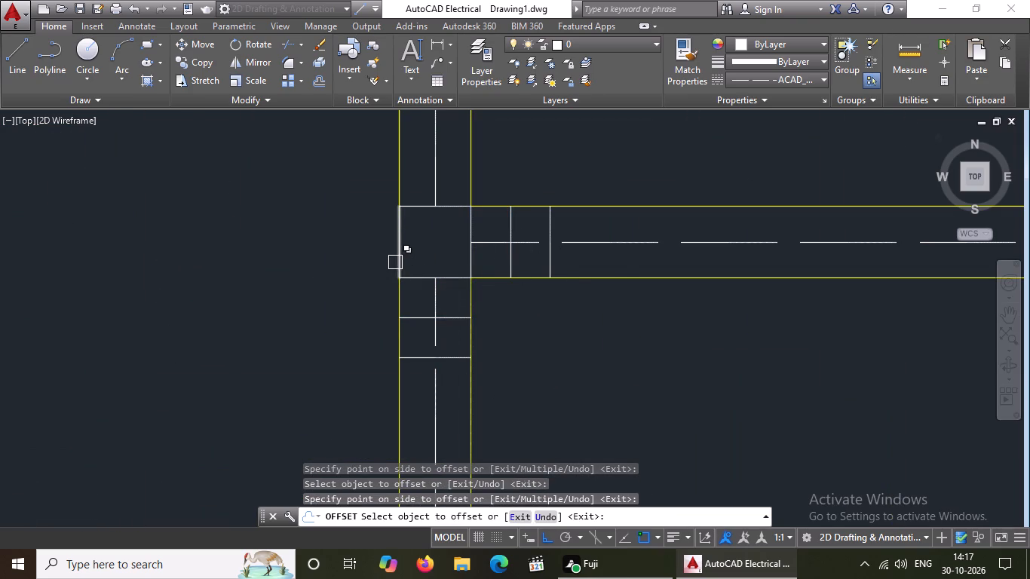
Offset the left and top edges of the column at that cross beam's left end outward twice each at 5" spacing.
click(395, 262)
click(345, 290)
drag(358, 250, 354, 257)
drag(272, 286, 289, 260)
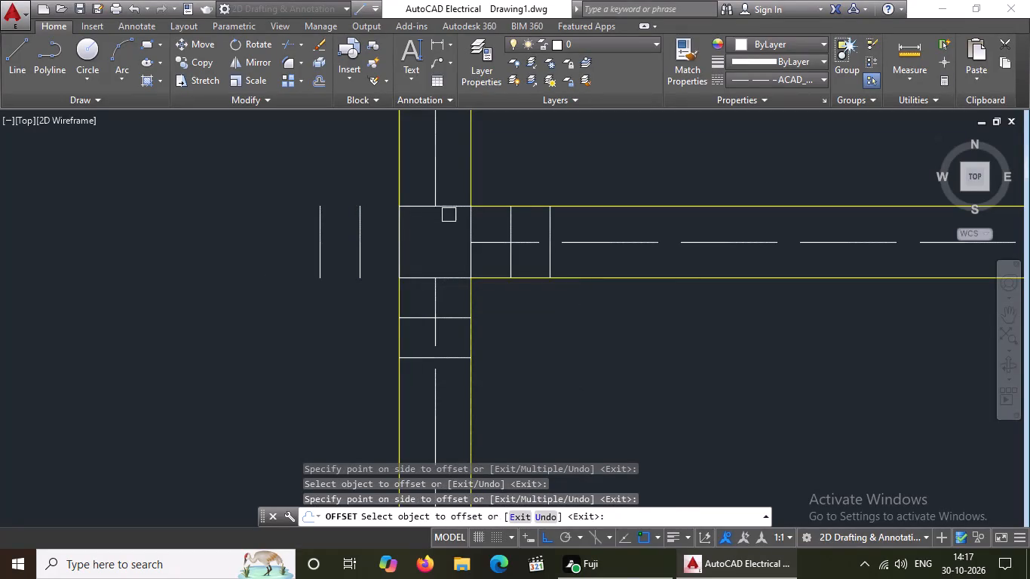
click(457, 210)
click(454, 161)
click(452, 171)
click(458, 142)
Offset the right and bottom edges of the column at the right end of the middle bay's upper cross beam outward twice each at 5" spacing.
scroll(380, 366, down, 5)
scroll(547, 354, up, 2)
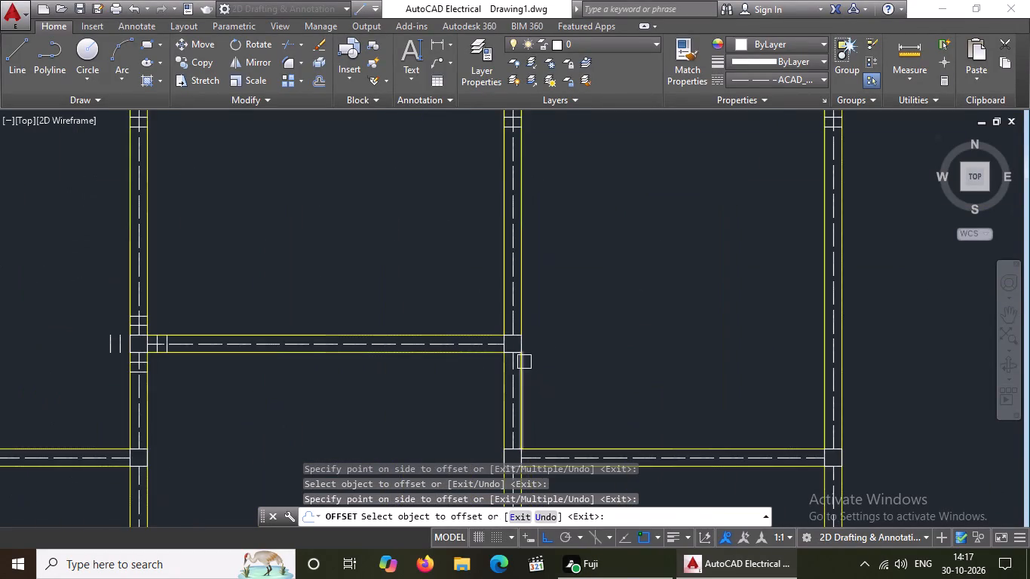
scroll(523, 355, up, 2)
click(516, 335)
drag(603, 305, 601, 316)
click(539, 333)
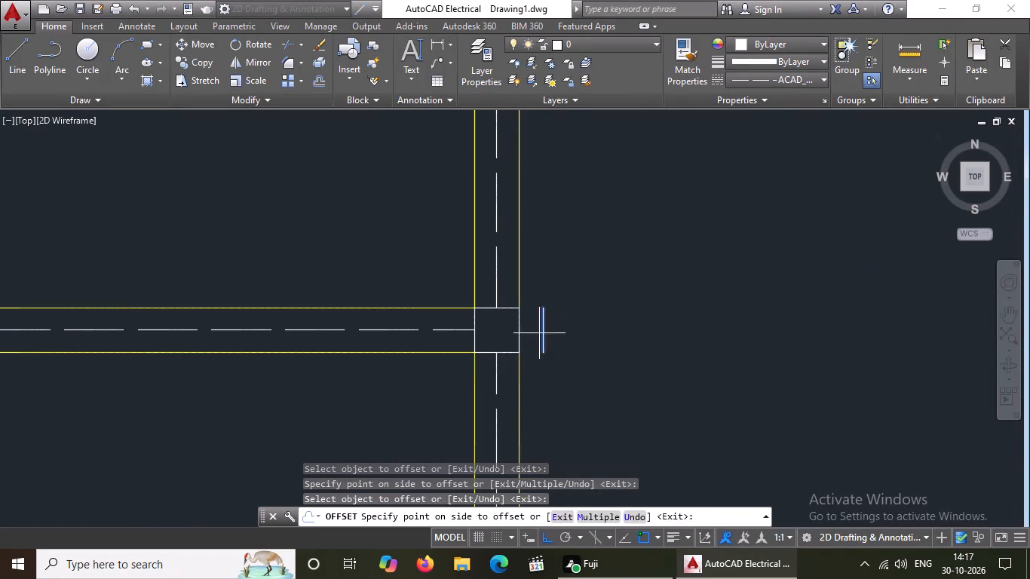
drag(599, 325, 591, 333)
scroll(492, 357, up, 2)
click(528, 344)
click(528, 398)
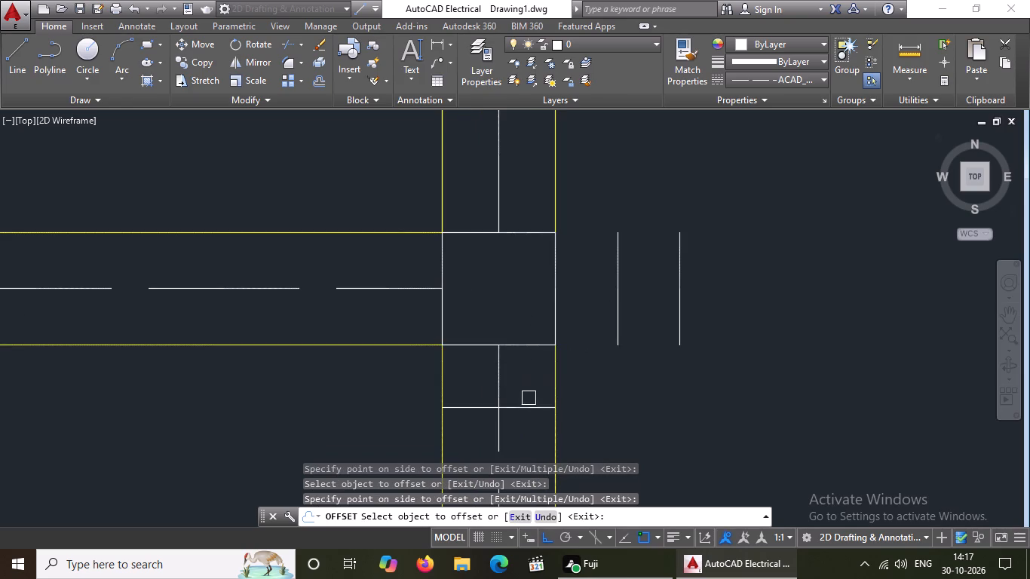
click(521, 406)
click(524, 451)
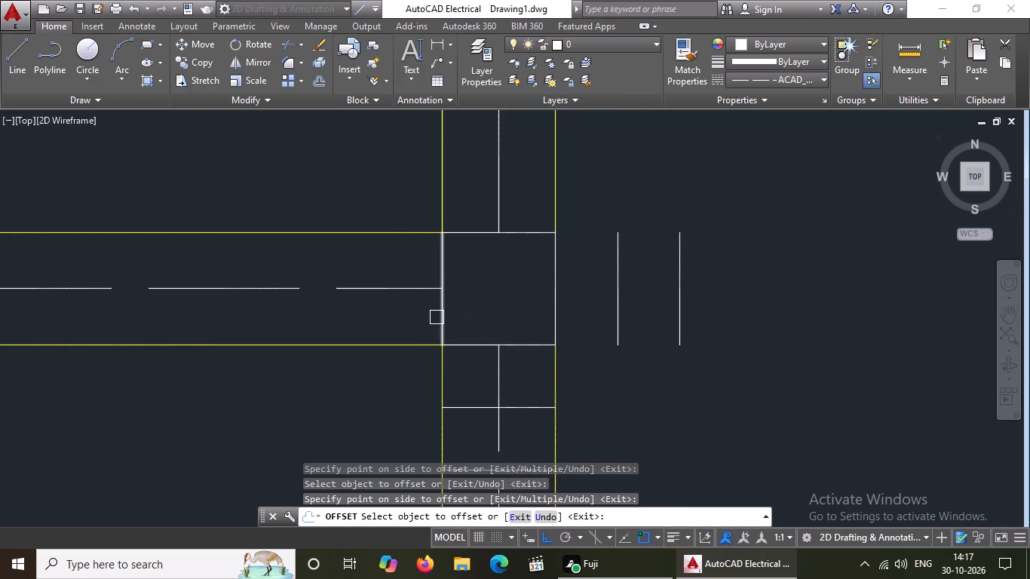
Offset the left and top edges of the column at that cross beam's right end outward twice each at 5" spacing.
click(436, 317)
click(405, 318)
click(385, 323)
drag(345, 335, 359, 325)
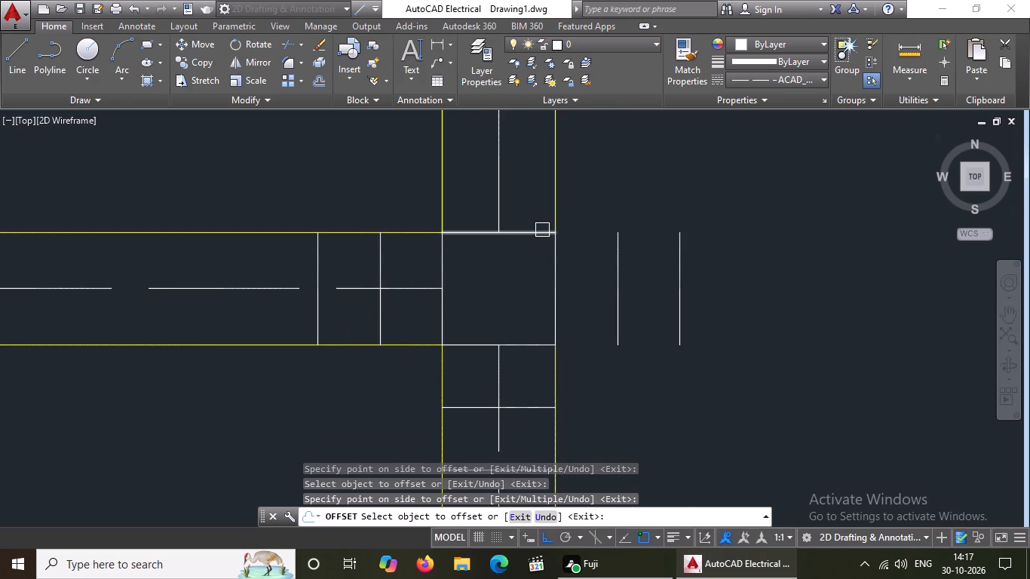
click(533, 231)
click(541, 184)
click(520, 171)
click(535, 150)
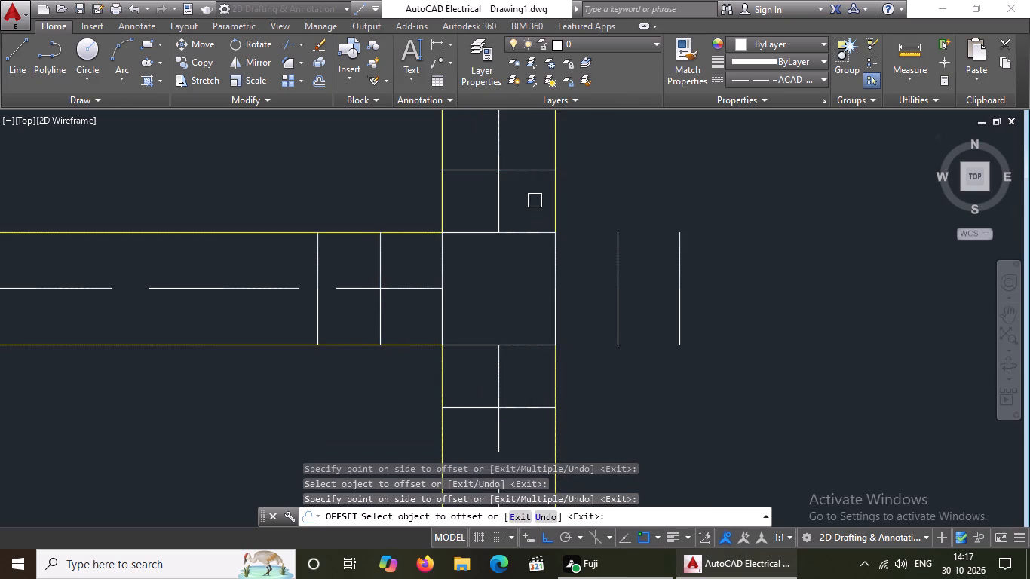
Offset the left and bottom edges of the column at the left end of the right bay's upper cross beam outward twice each at 5" spacing.
scroll(535, 209, down, 4)
scroll(539, 222, up, 1)
scroll(512, 272, down, 3)
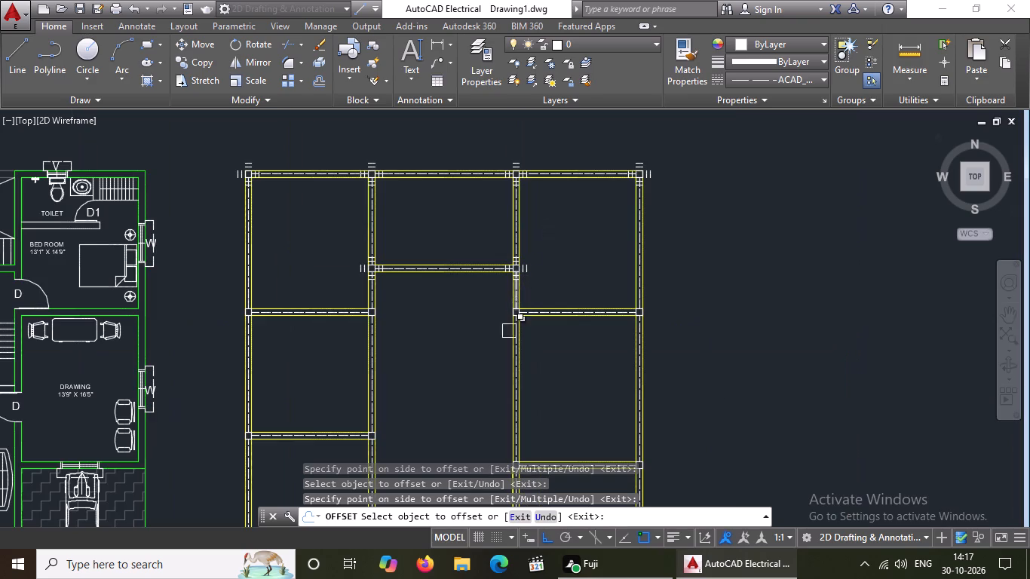
scroll(224, 316, up, 5)
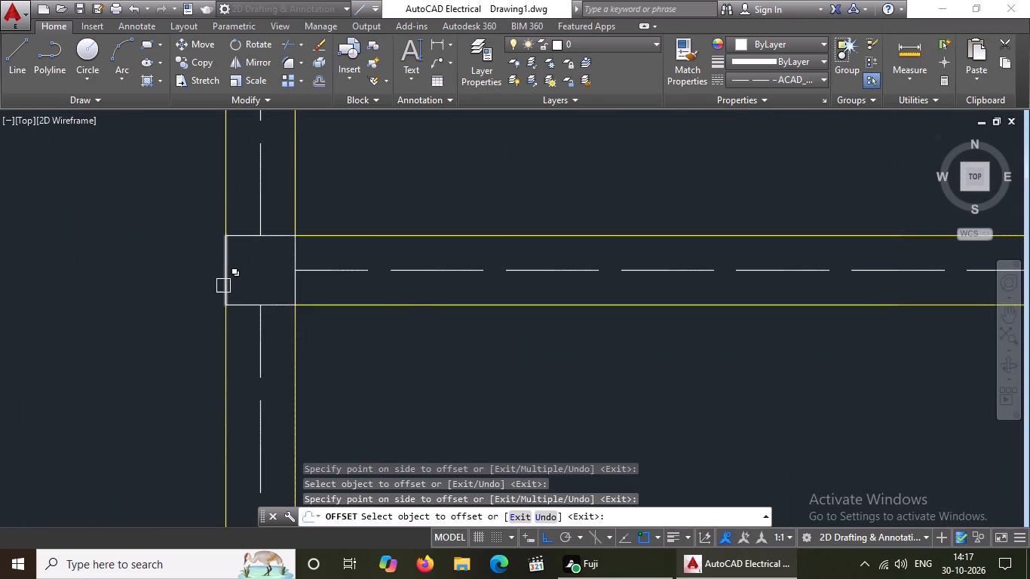
click(224, 285)
drag(164, 307, 172, 301)
click(186, 277)
drag(138, 312, 150, 307)
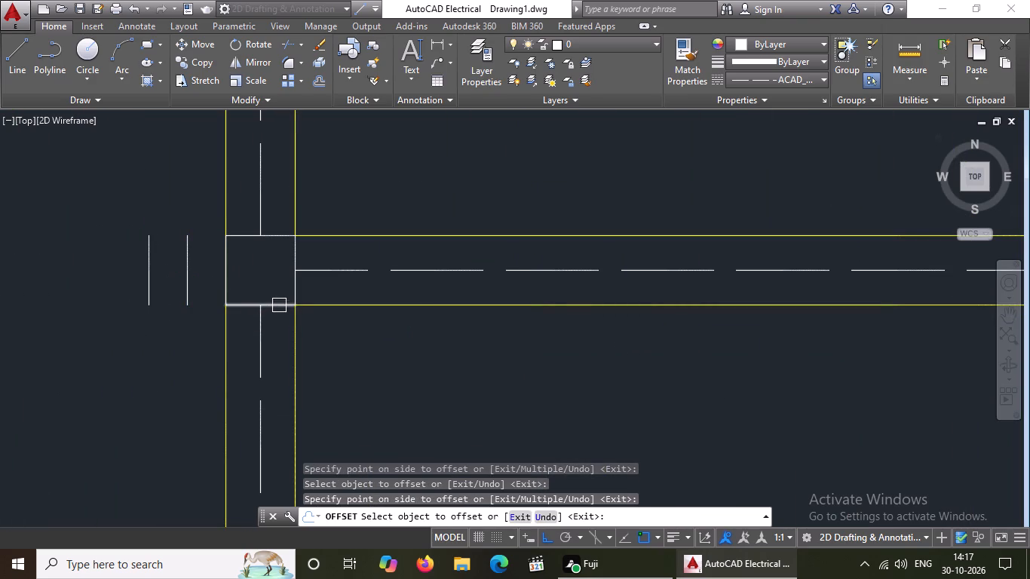
click(279, 305)
click(278, 354)
drag(275, 342, 277, 354)
drag(274, 427, 269, 402)
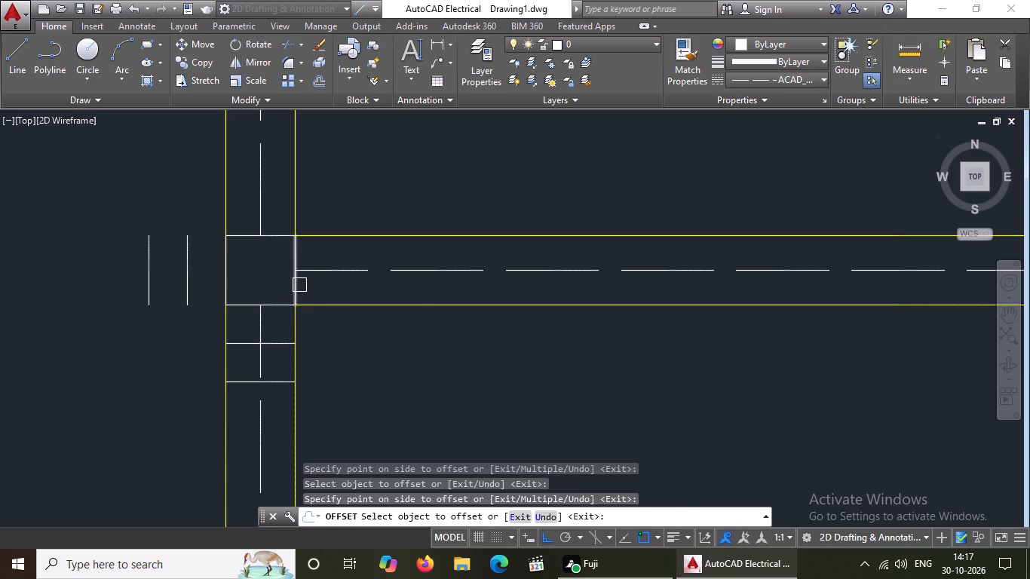
Offset the right and top edges of the column at the left end of the left bay's upper cross beam outward twice each at 5" spacing.
click(299, 285)
click(323, 286)
drag(338, 289, 345, 288)
click(397, 289)
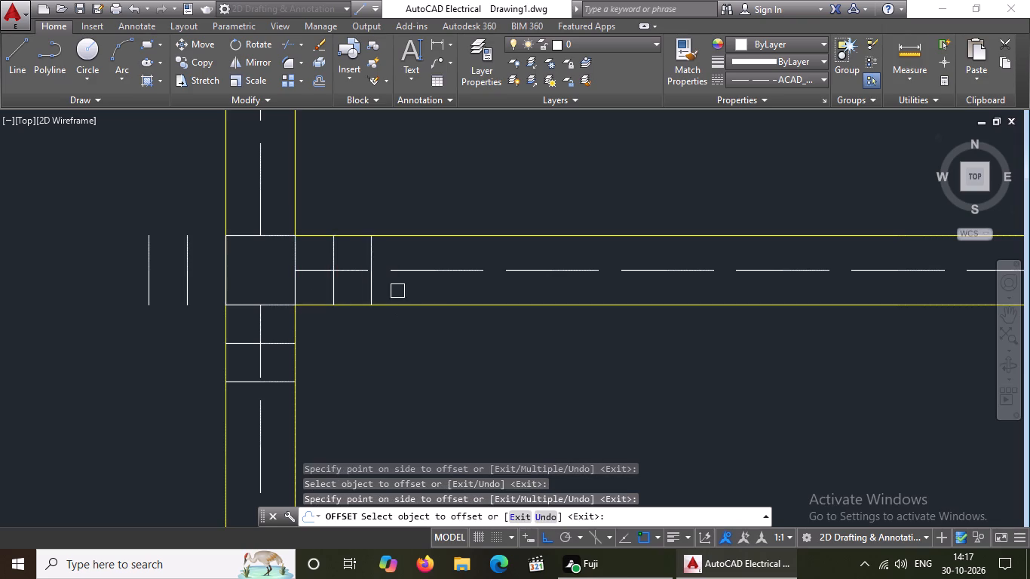
drag(274, 236, 272, 228)
click(274, 207)
click(277, 199)
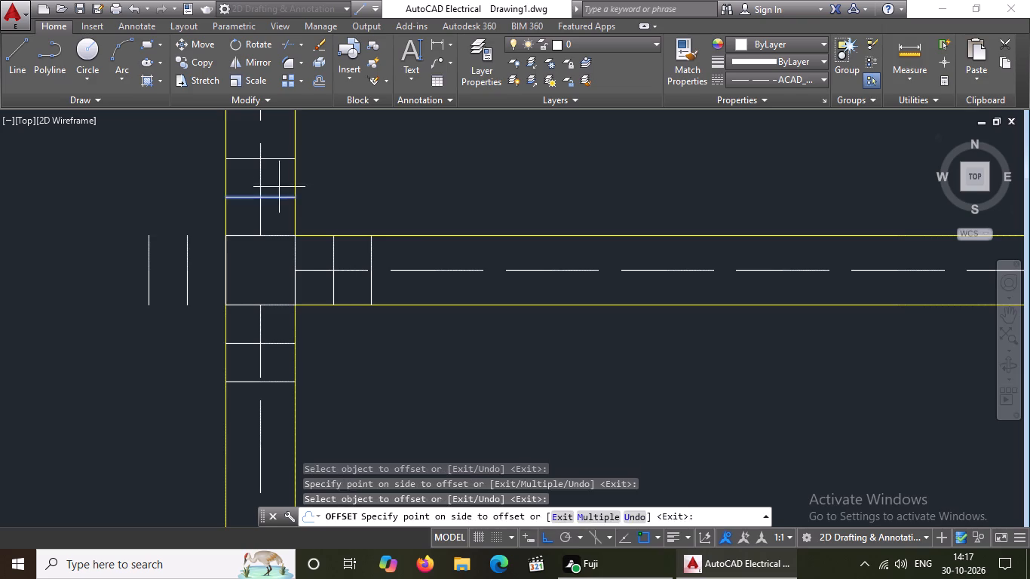
click(281, 177)
Offset the right and left edges of the column at the right end of the left bay's upper cross beam outward twice each at 5" spacing.
scroll(375, 247, down, 2)
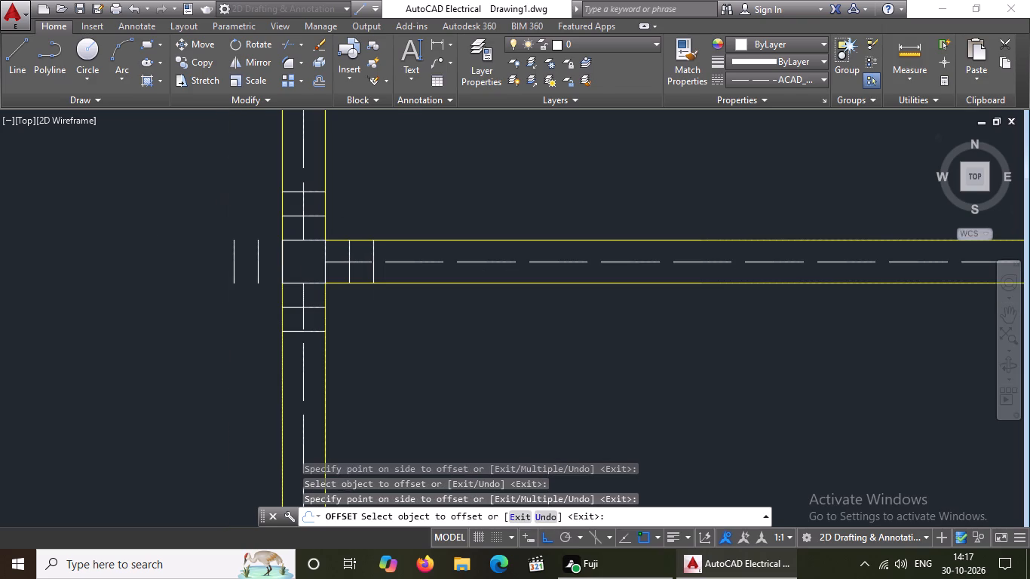
scroll(375, 247, down, 4)
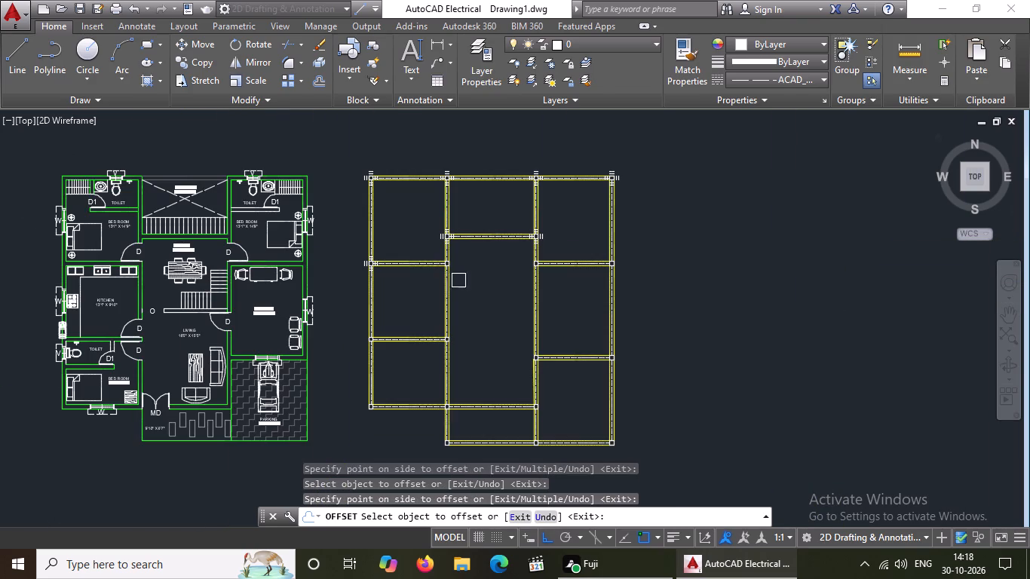
scroll(455, 260, up, 5)
click(385, 296)
click(450, 283)
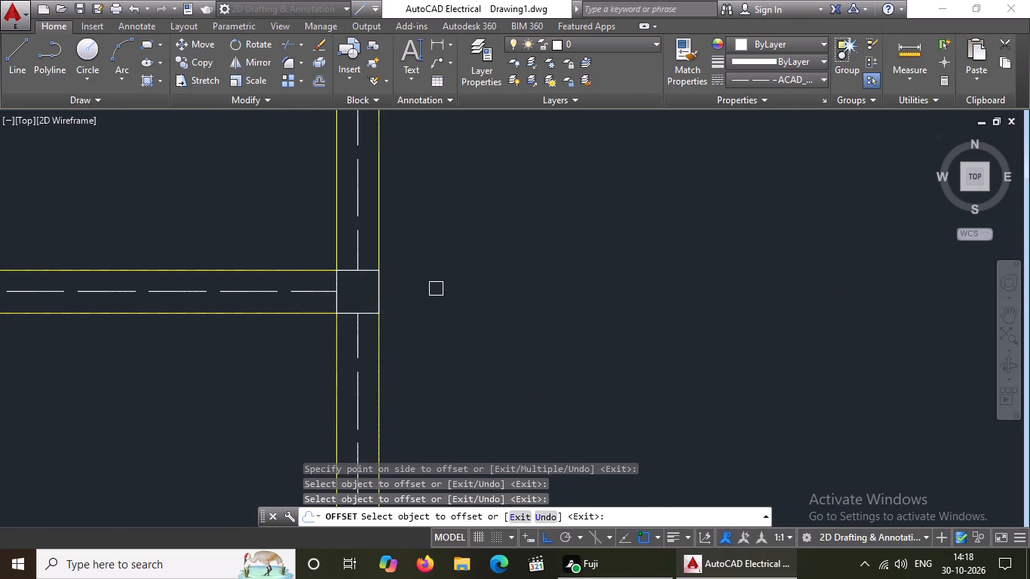
click(382, 287)
click(445, 283)
drag(401, 294, 412, 291)
drag(484, 288, 463, 305)
scroll(336, 302, up, 2)
click(326, 301)
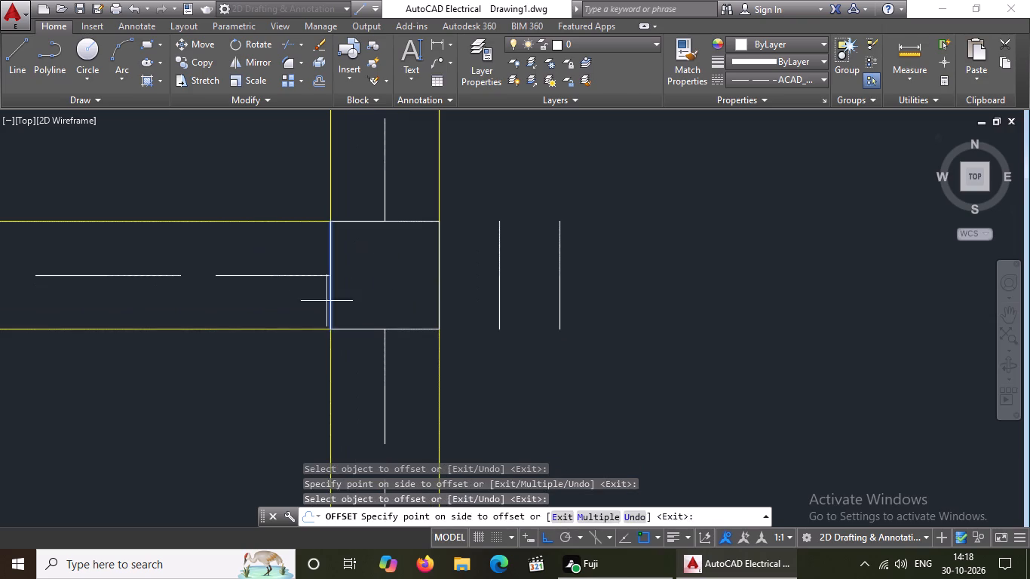
click(272, 308)
click(268, 303)
drag(221, 311, 241, 311)
Offset the bottom and top edges of the column at that cross beam's right end outward twice each at 5" spacing.
click(352, 332)
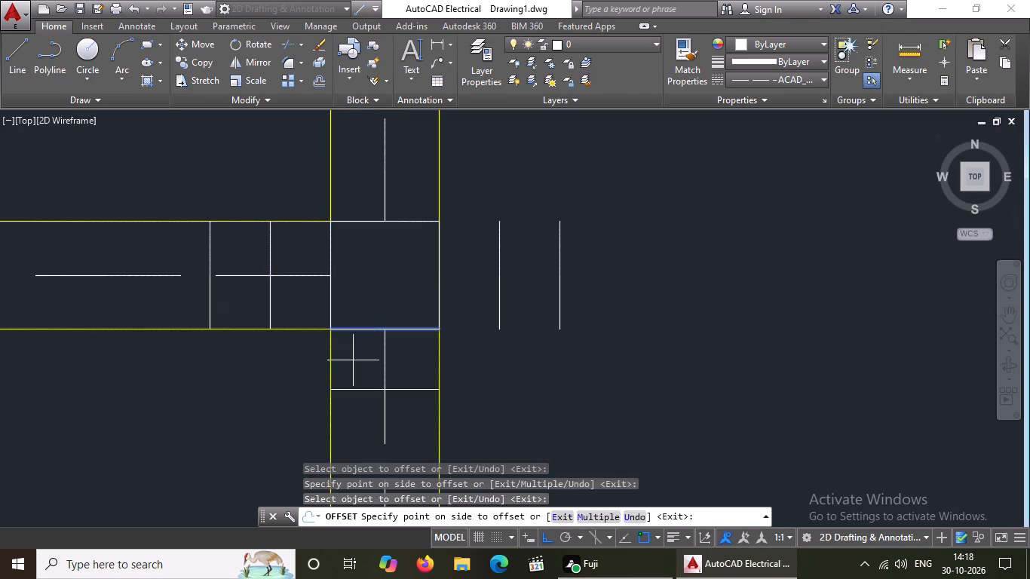
click(351, 375)
click(357, 391)
drag(351, 473, 348, 458)
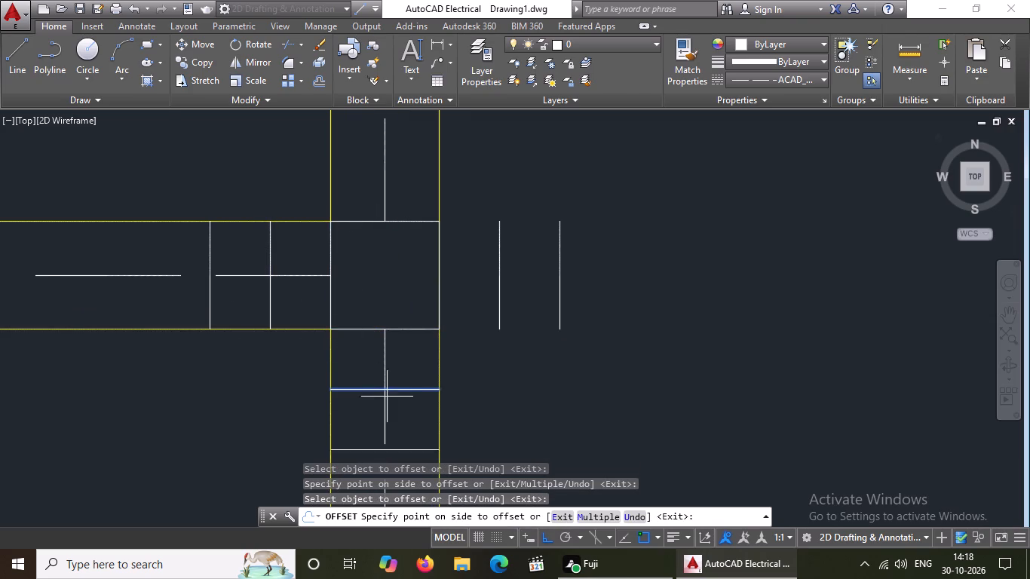
scroll(371, 302, down, 2)
click(372, 385)
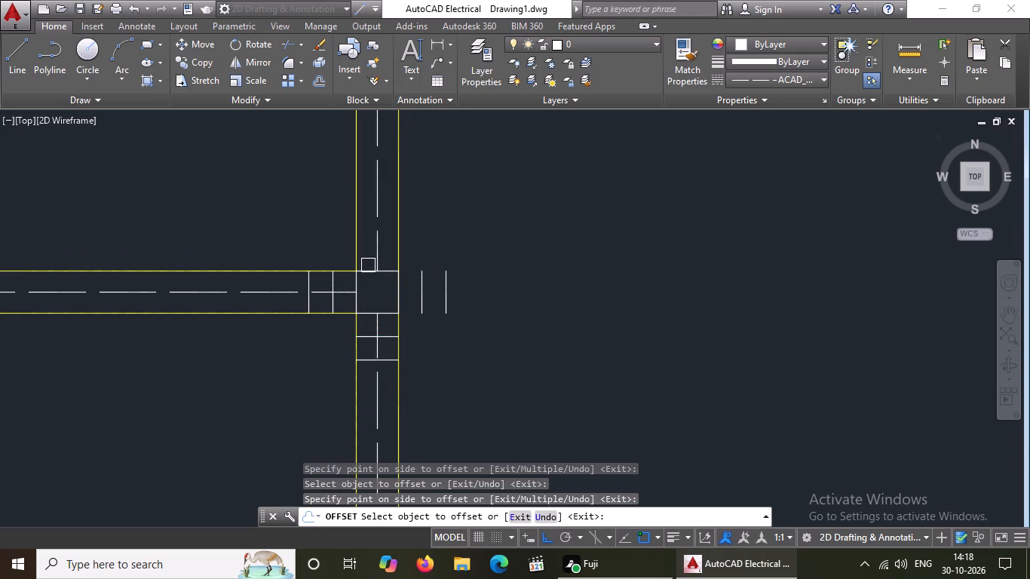
click(367, 276)
click(369, 238)
drag(367, 250, 367, 243)
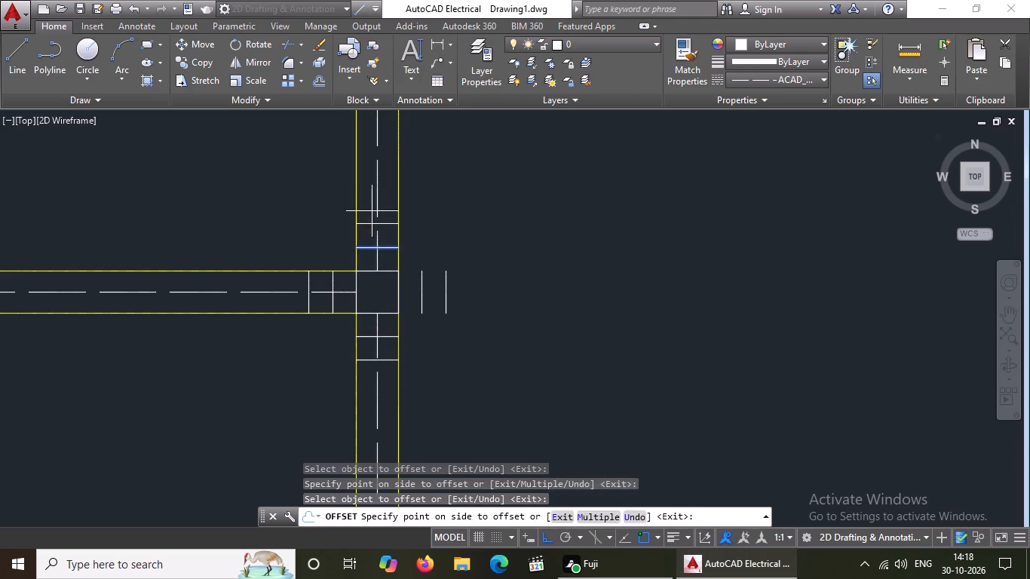
click(374, 204)
Offset the left and right edges of the column at the left end of the right bay's upper cross beam outward twice each at 5" spacing.
scroll(374, 220, down, 4)
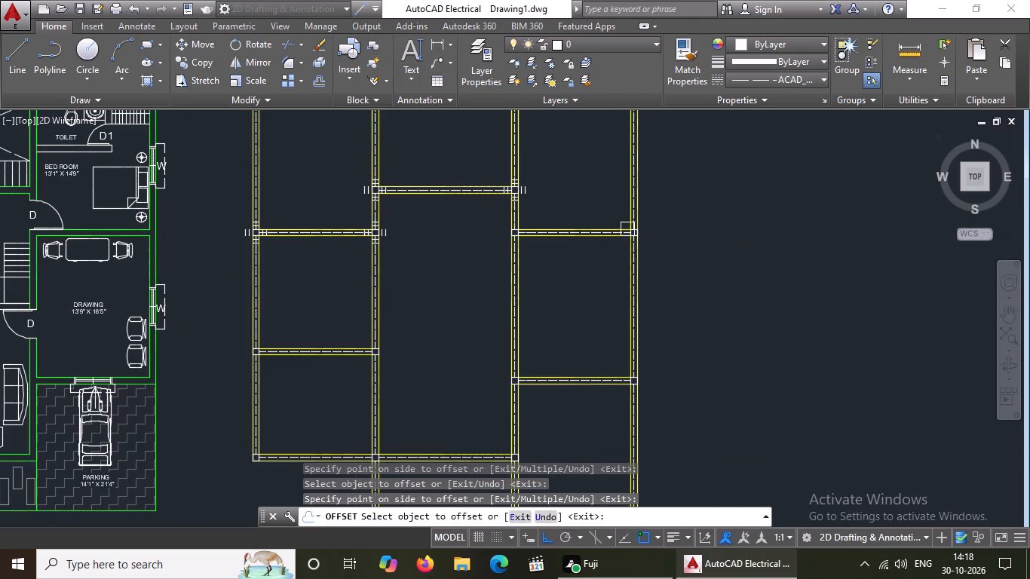
scroll(499, 225, up, 2)
scroll(569, 245, up, 2)
click(448, 247)
click(408, 245)
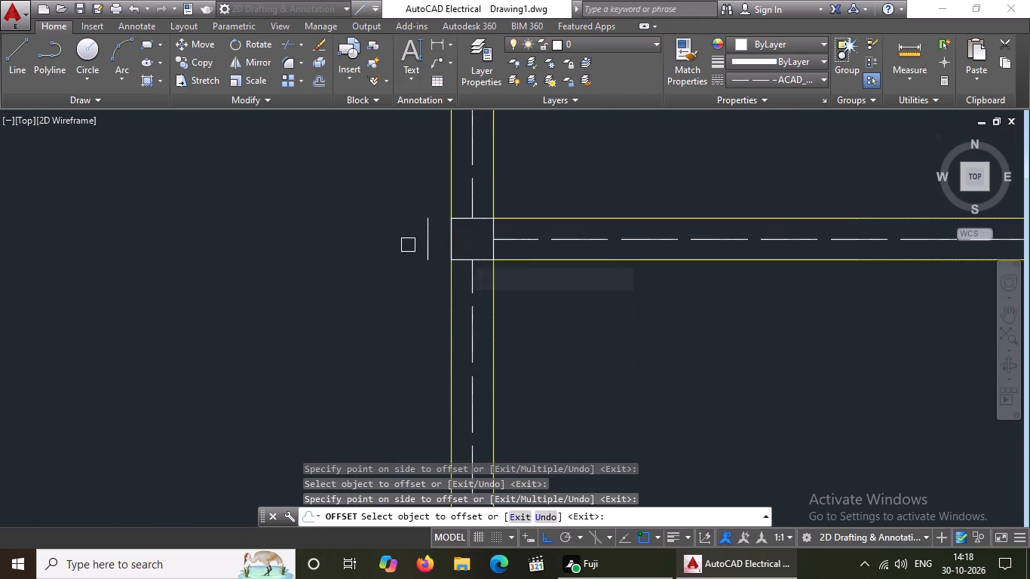
drag(426, 237, 415, 251)
drag(399, 260, 417, 256)
drag(491, 251, 511, 248)
click(547, 247)
drag(520, 248, 531, 247)
click(587, 251)
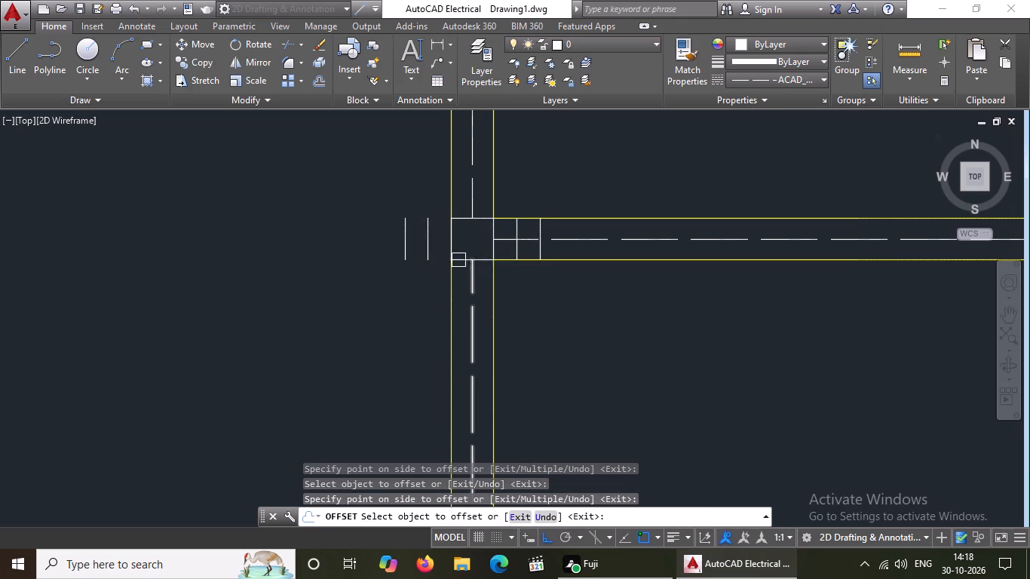
Offset the bottom and top edges of the column at that cross beam's left end outward twice each at 5" spacing.
drag(462, 257, 461, 265)
click(461, 318)
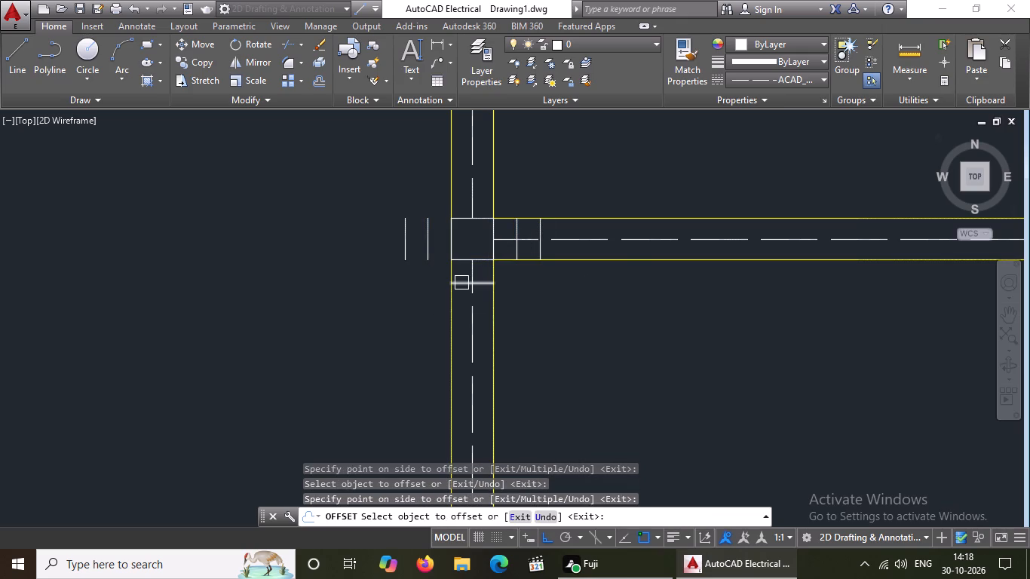
drag(461, 281, 464, 298)
drag(484, 351, 472, 341)
scroll(480, 224, up, 1)
drag(481, 217, 482, 209)
click(492, 171)
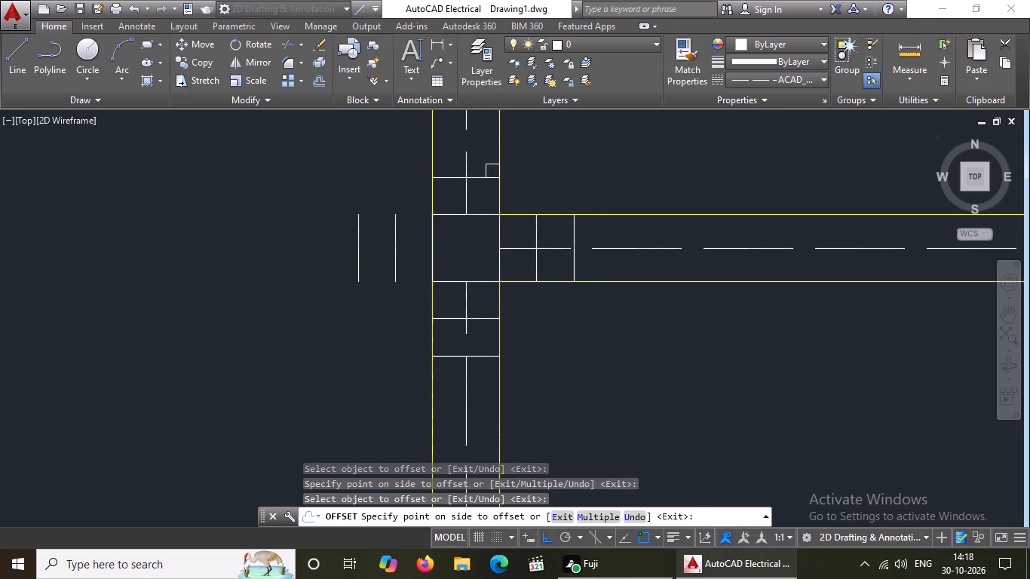
click(485, 176)
click(485, 165)
Offset the right and left edges of the column at the right end of the right bay's upper cross beam outward twice each at 5" spacing.
scroll(369, 335, down, 4)
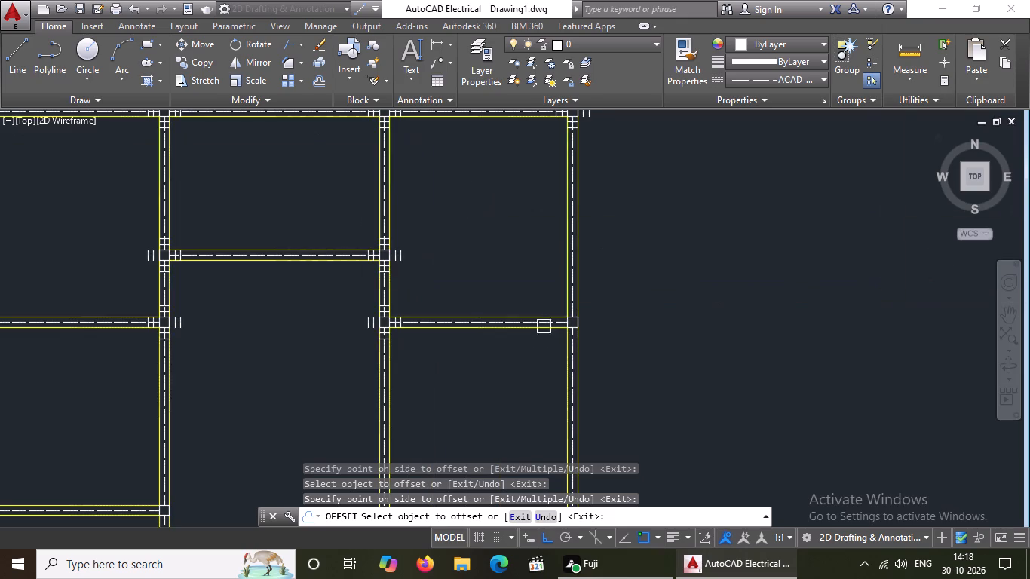
scroll(553, 318, up, 3)
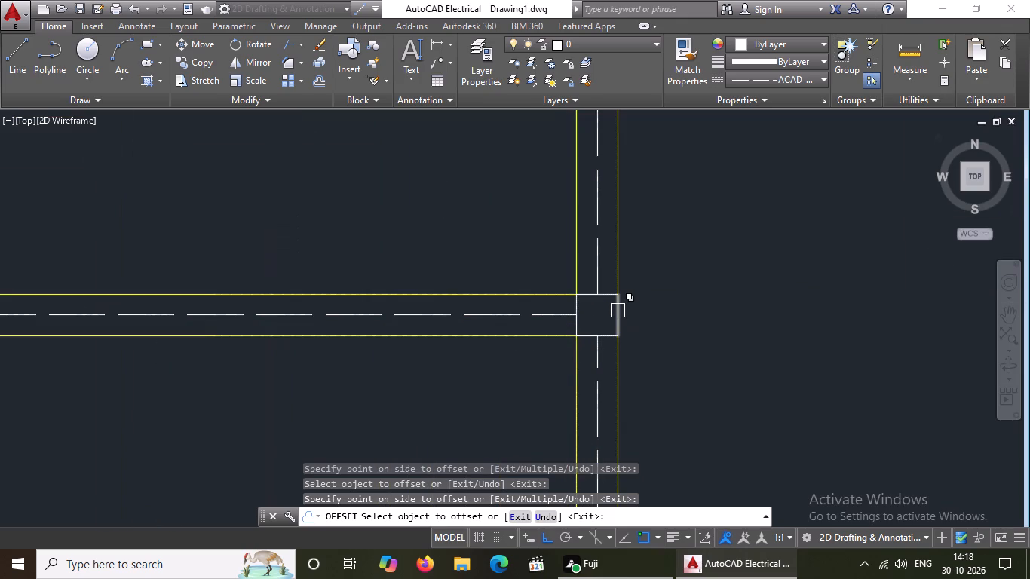
click(618, 311)
click(717, 314)
drag(643, 315, 653, 313)
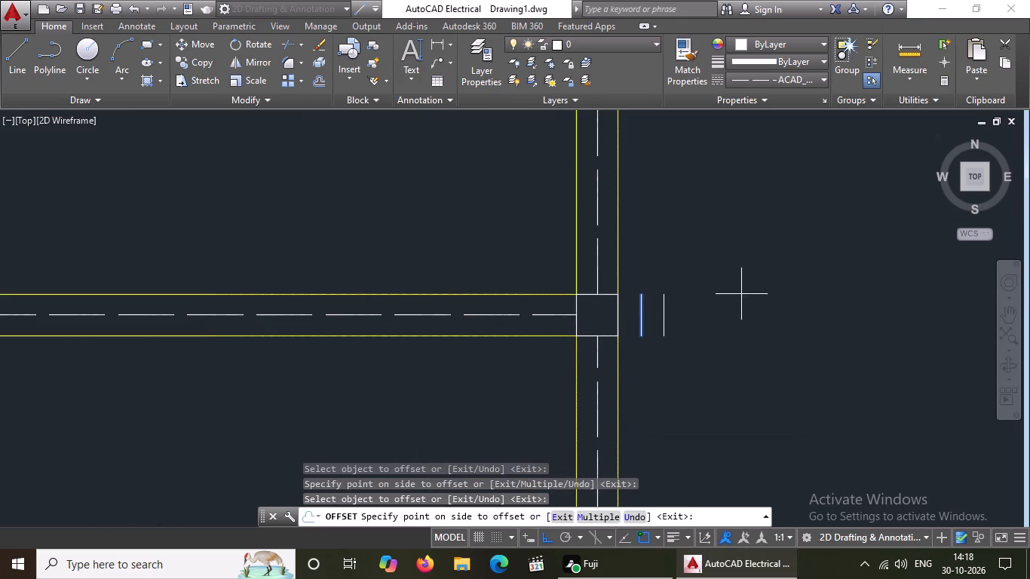
click(741, 297)
click(578, 326)
click(512, 320)
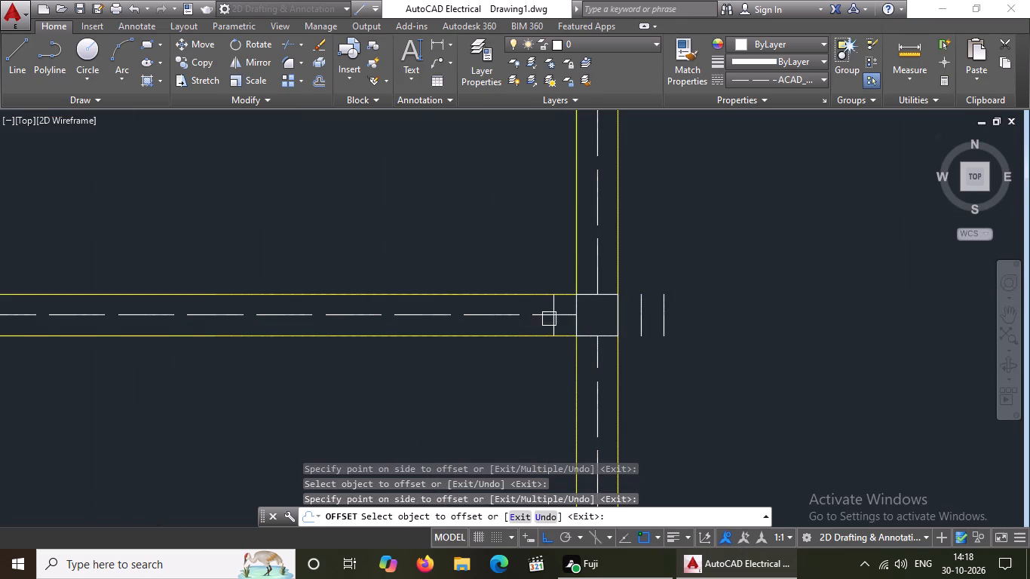
double_click(552, 325)
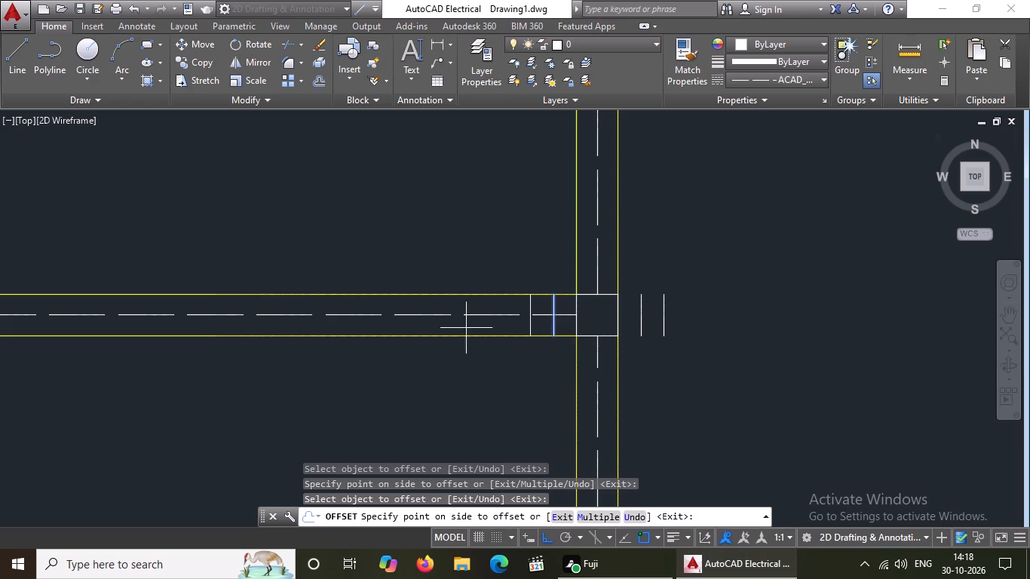
click(510, 328)
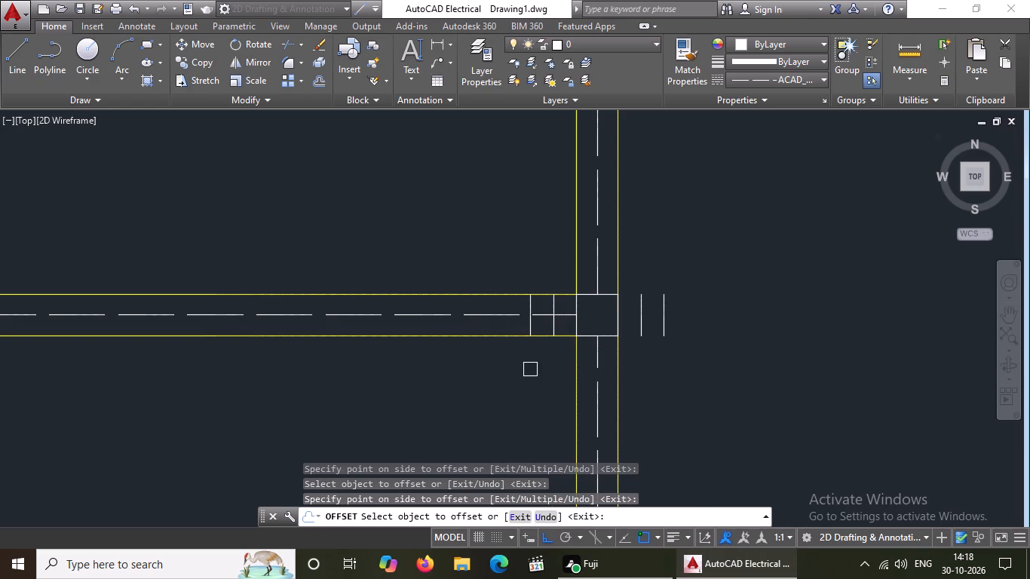
Offset the bottom and top edges of the column at that cross beam's right end outward twice each at 5" spacing.
scroll(577, 341, up, 1)
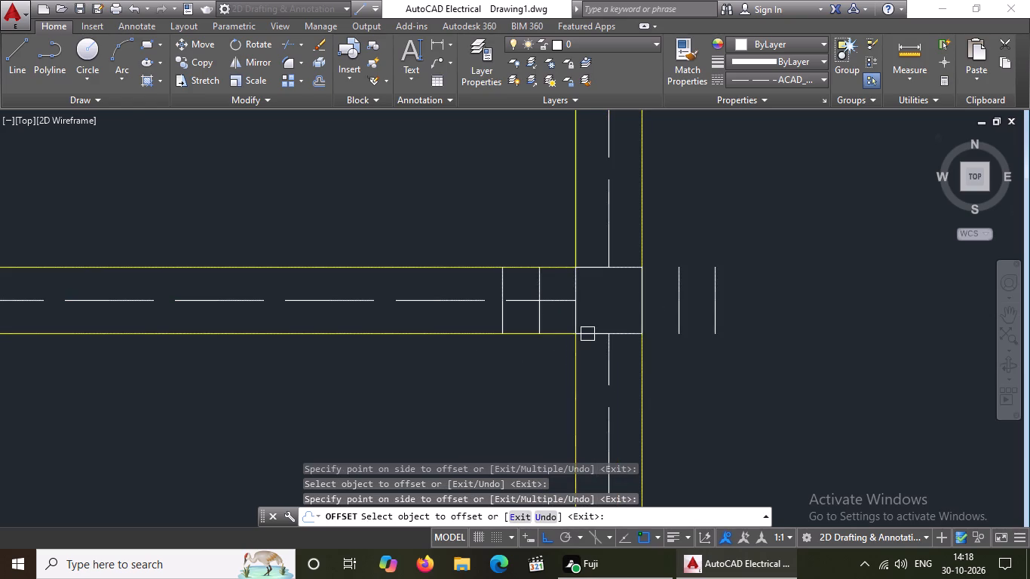
drag(588, 334, 588, 342)
click(587, 403)
click(593, 371)
click(603, 416)
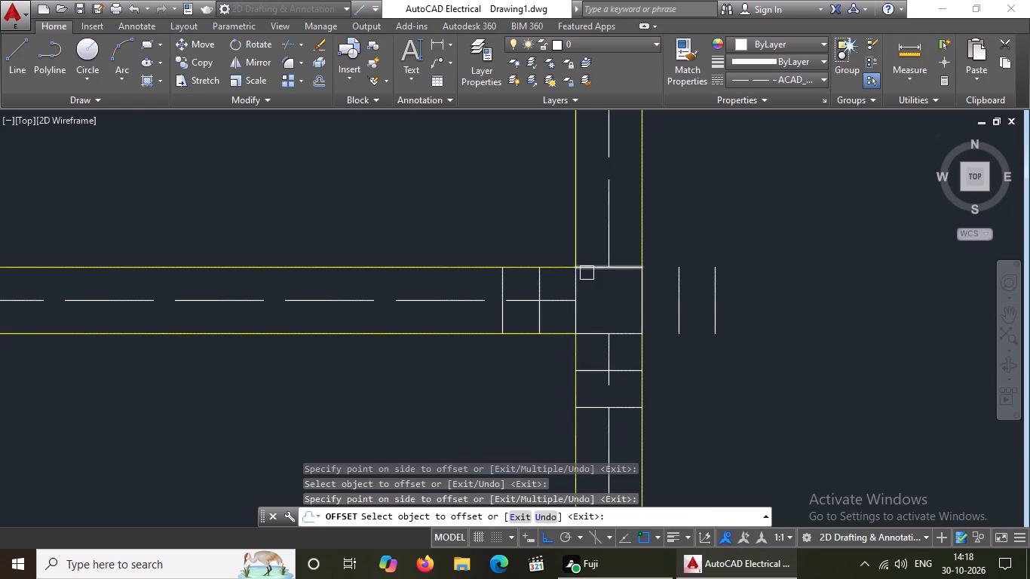
click(590, 271)
click(588, 219)
drag(593, 235, 593, 225)
click(593, 201)
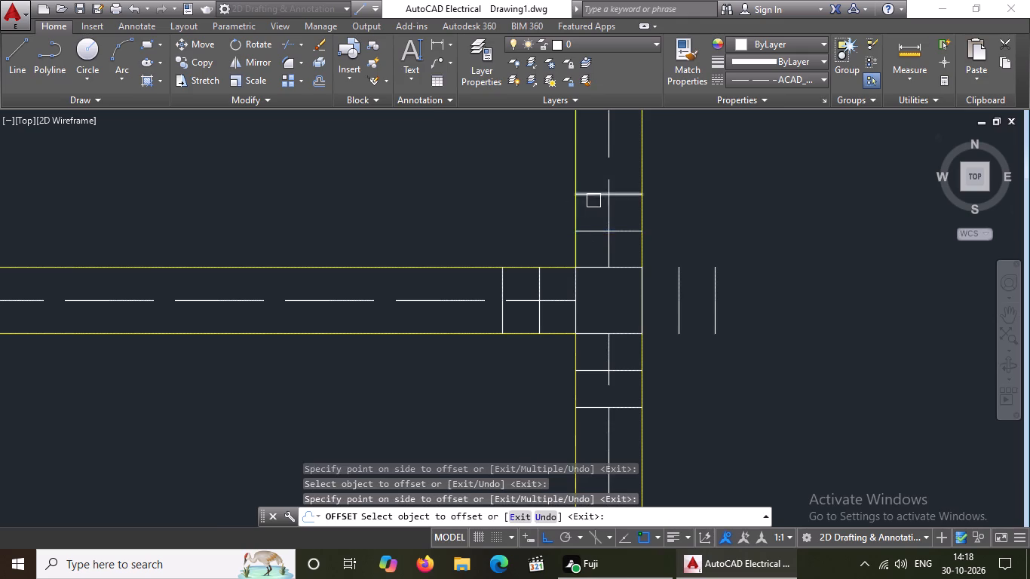
Offset the right and left edges of the column at the right end of the left bay's lower cross beam outward twice each at 5" spacing.
scroll(615, 176, down, 4)
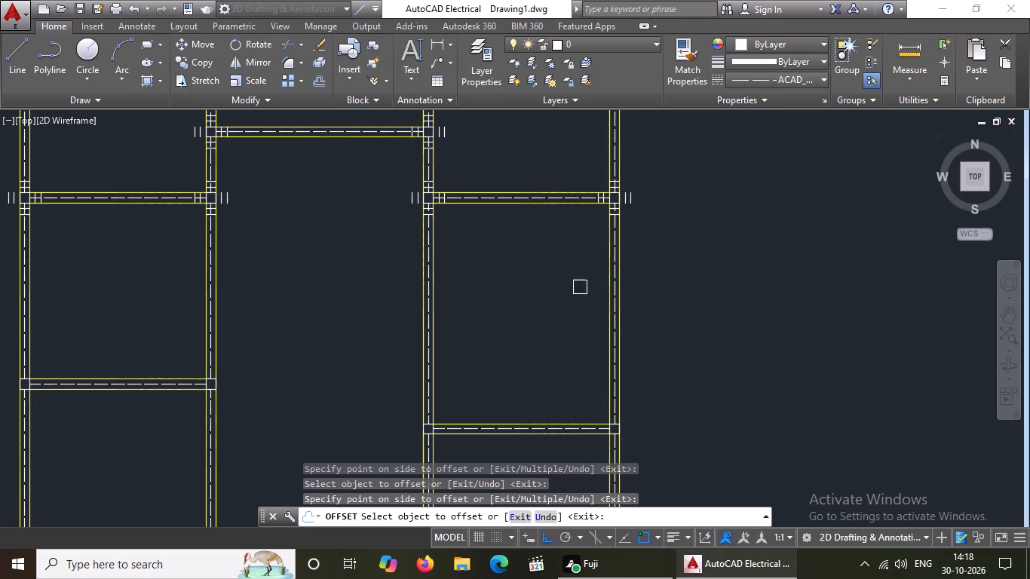
scroll(164, 406, up, 3)
drag(366, 316, 383, 316)
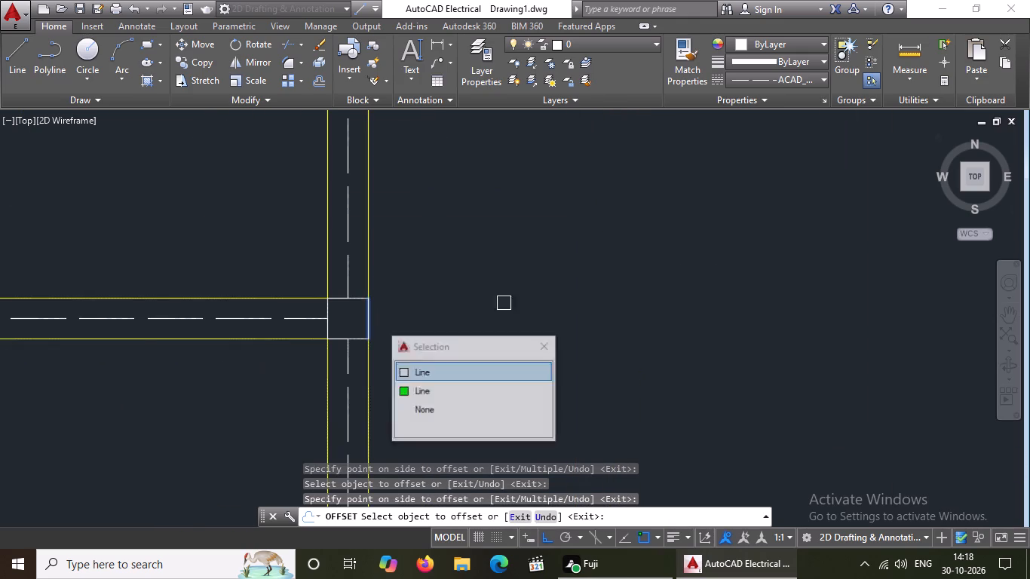
click(504, 303)
drag(393, 324, 406, 320)
click(491, 300)
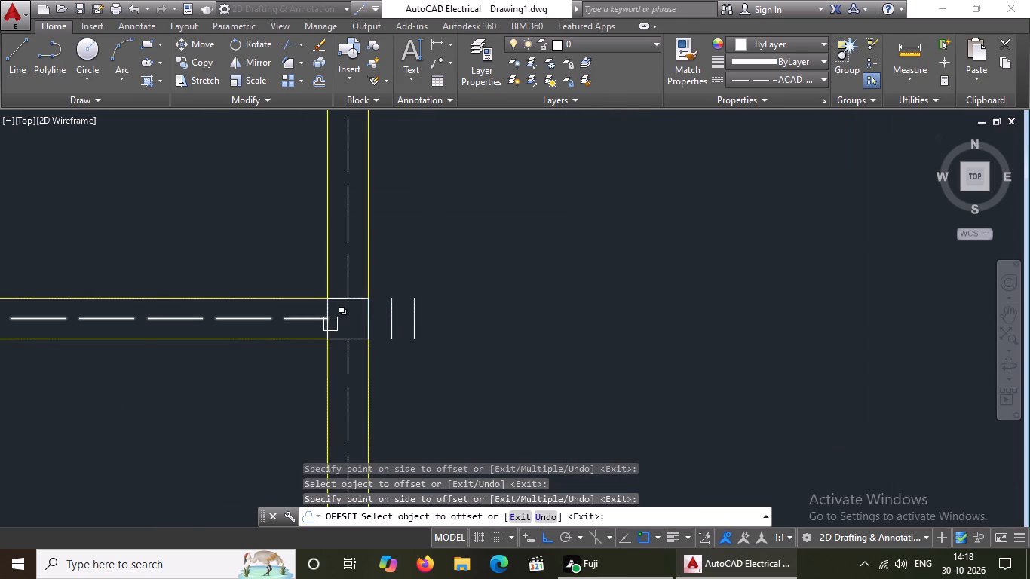
scroll(332, 332, up, 2)
click(316, 332)
click(264, 330)
click(259, 325)
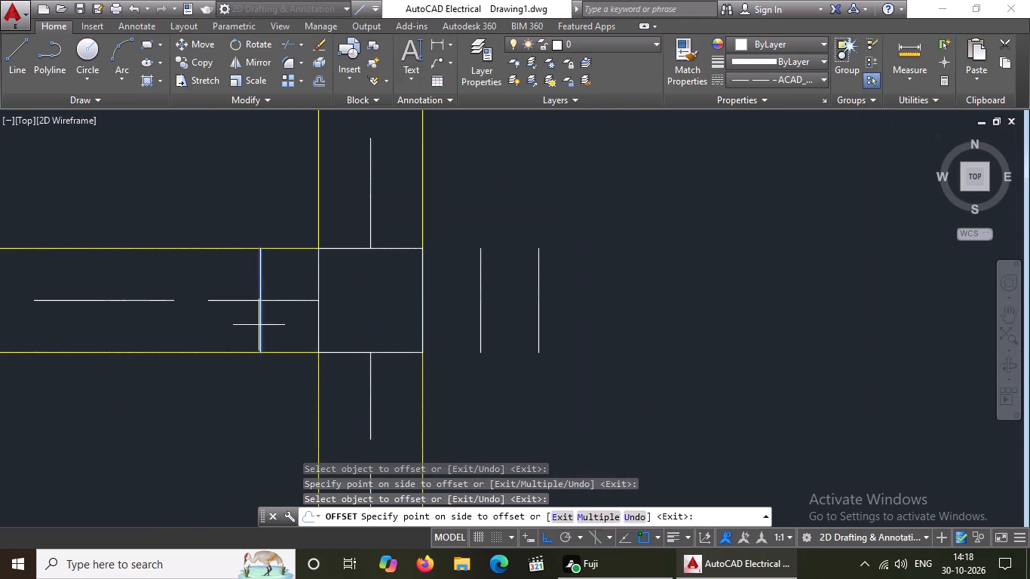
click(191, 326)
Offset the bottom and top edges of the column at that cross beam's right end outward twice each at 5" spacing.
click(345, 356)
click(339, 439)
drag(341, 409, 342, 418)
click(340, 458)
scroll(359, 232, down, 1)
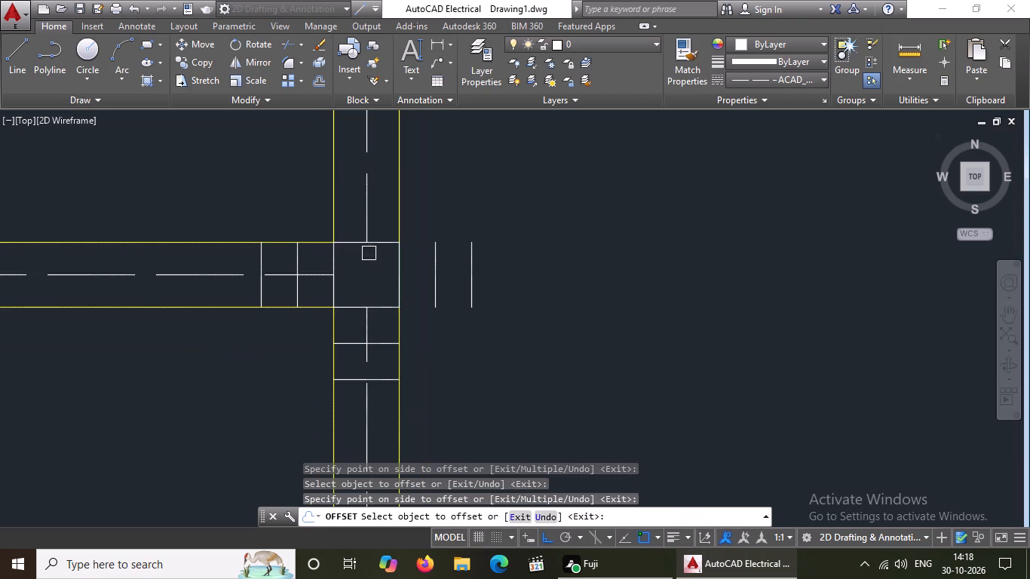
drag(352, 242, 352, 222)
click(352, 201)
drag(350, 207, 350, 200)
click(352, 184)
Offset the left and bottom edges of the column at the left end of the left bay's lower cross beam outward twice each at 5" spacing.
scroll(368, 194, down, 4)
scroll(213, 191, up, 2)
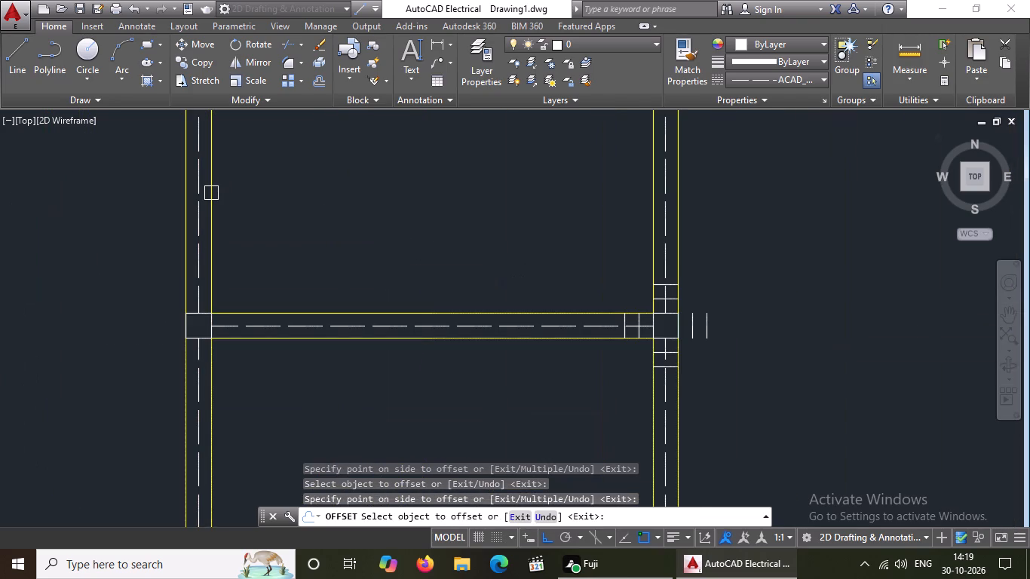
scroll(198, 296, down, 3)
scroll(149, 317, up, 2)
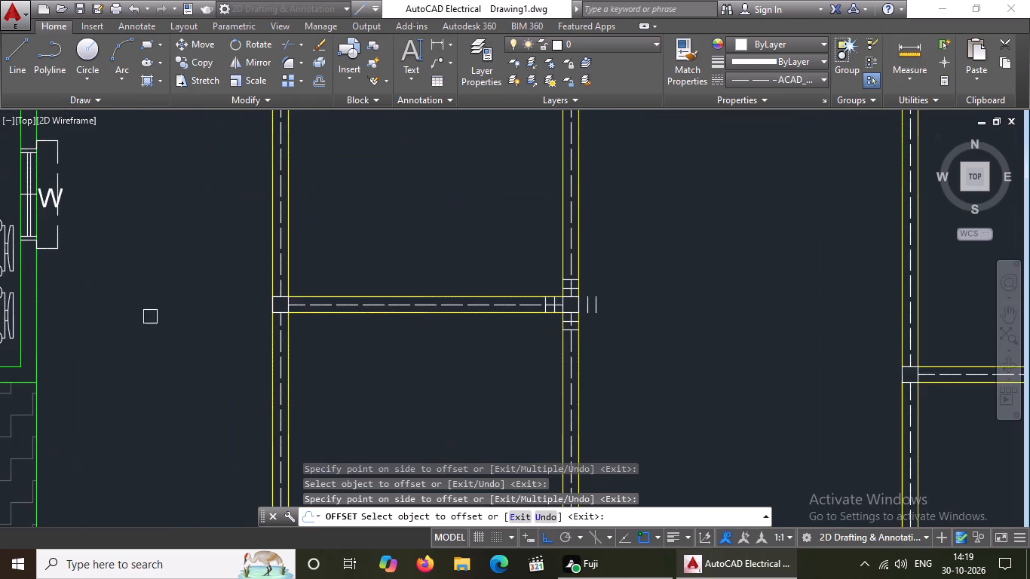
scroll(242, 299, up, 1)
click(291, 309)
click(241, 309)
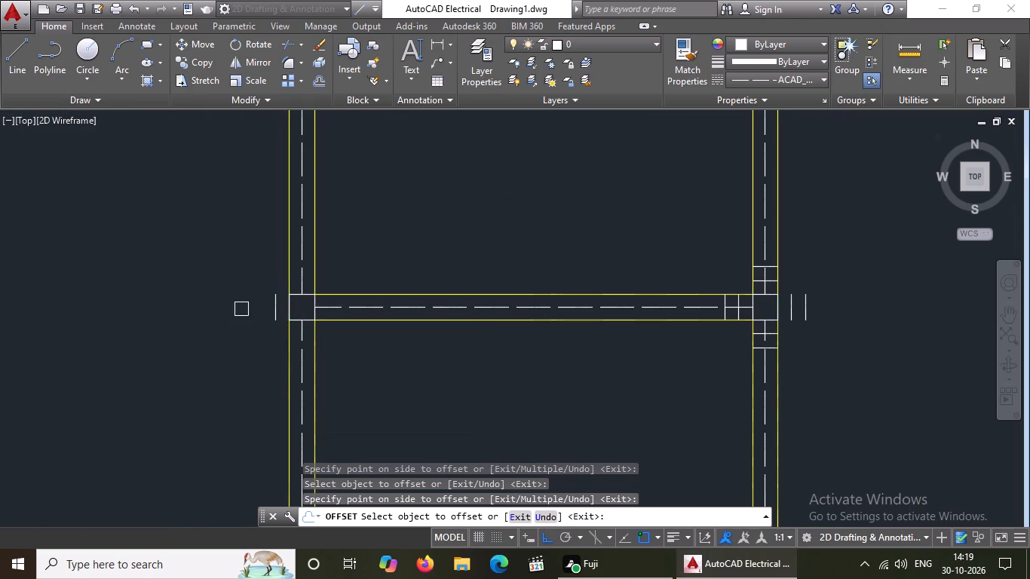
click(277, 312)
click(218, 314)
scroll(275, 324, up, 3)
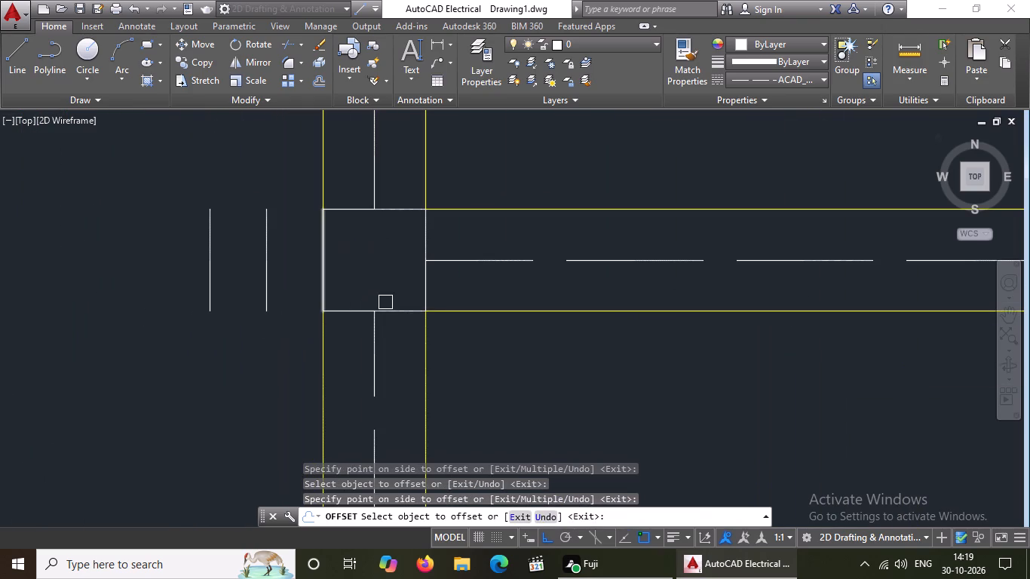
click(345, 311)
drag(345, 412, 344, 401)
click(342, 371)
drag(339, 450, 347, 416)
Offset the right and top edges of the column at the left end of the left bay's lower cross beam outward twice each at 5" spacing.
drag(425, 284, 440, 289)
click(531, 290)
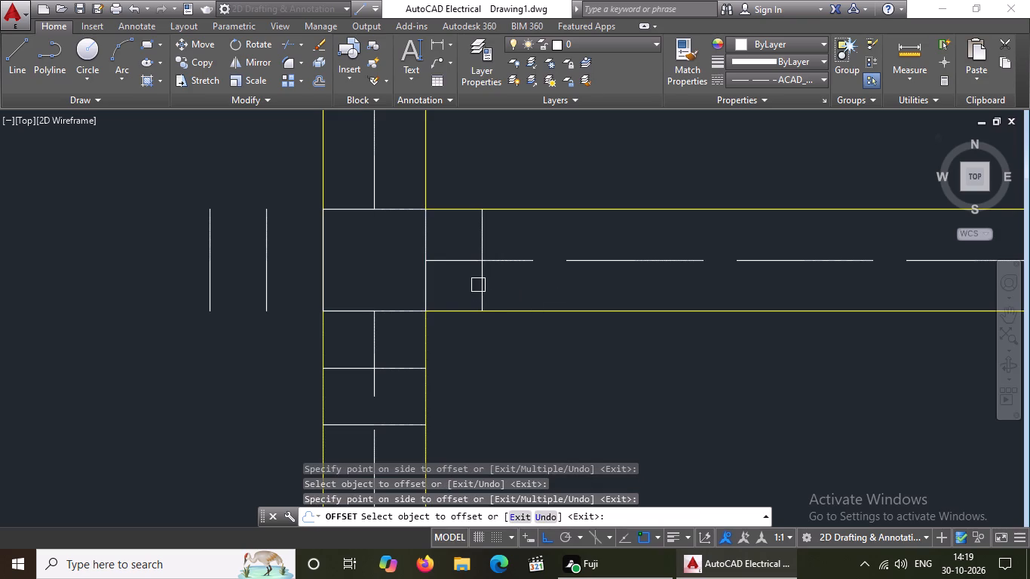
click(480, 284)
click(538, 292)
click(399, 210)
click(400, 182)
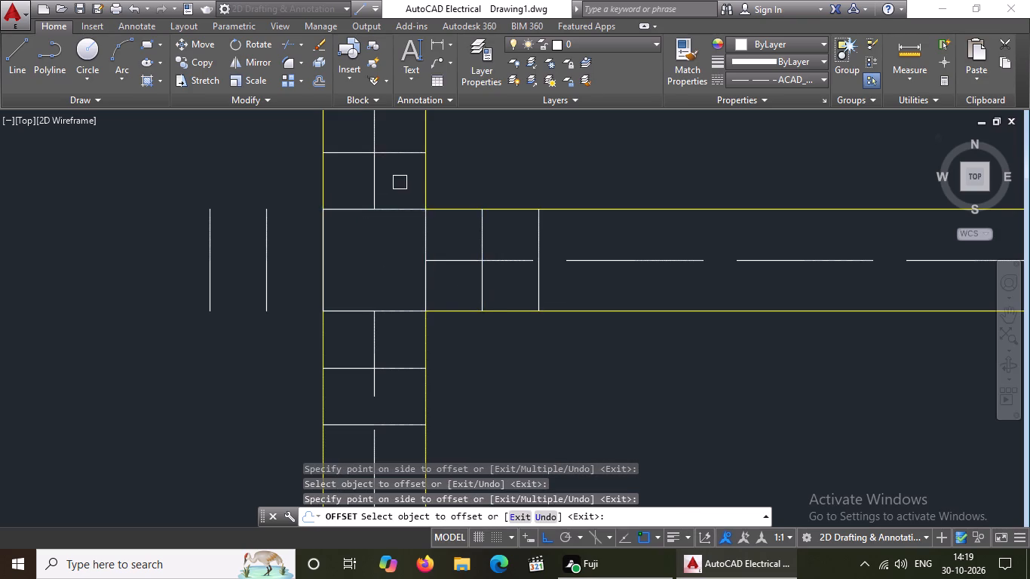
scroll(400, 182, down, 2)
scroll(406, 179, up, 1)
click(394, 179)
click(394, 158)
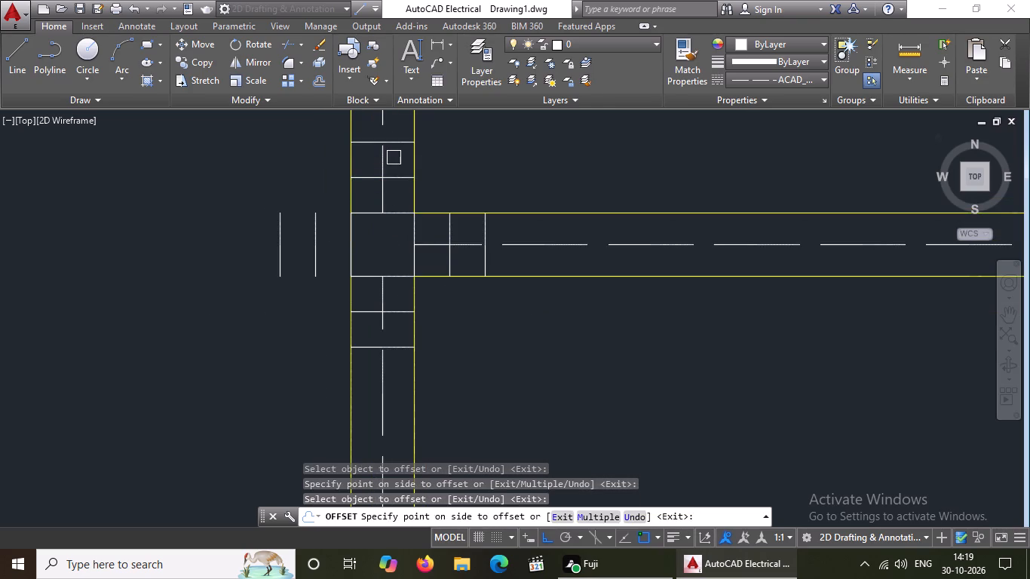
Offset the left and bottom edges of the left bay's bottom-left corner column outward twice each at 5" spacing.
scroll(403, 185, down, 4)
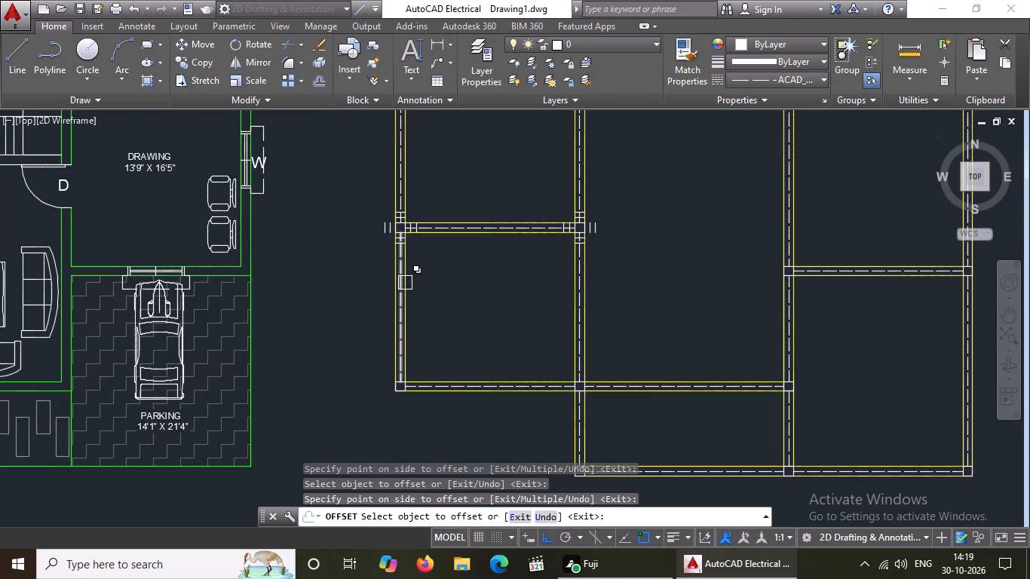
scroll(388, 398, up, 3)
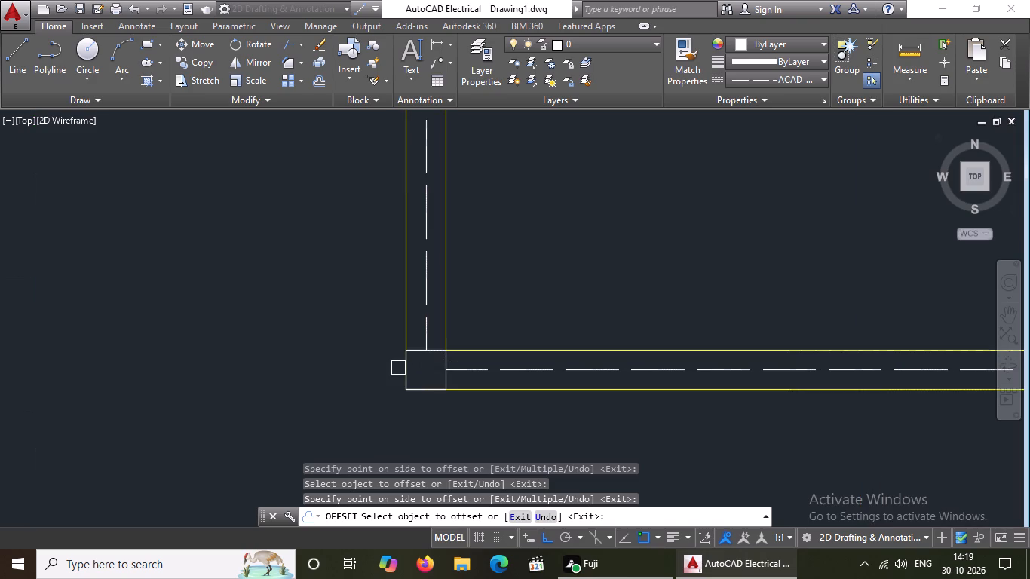
click(405, 372)
drag(357, 405, 357, 391)
drag(385, 377, 378, 383)
drag(207, 439, 295, 394)
click(431, 391)
click(425, 447)
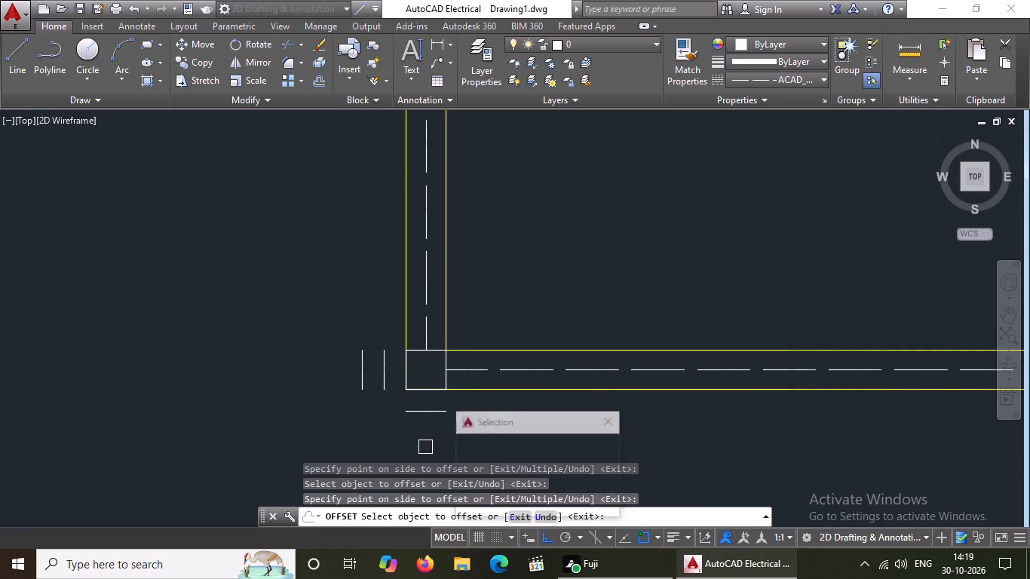
click(421, 411)
click(425, 474)
Offset the right and top edges of the left bay's bottom-left corner column outward twice each at 5" spacing.
scroll(443, 382, up, 2)
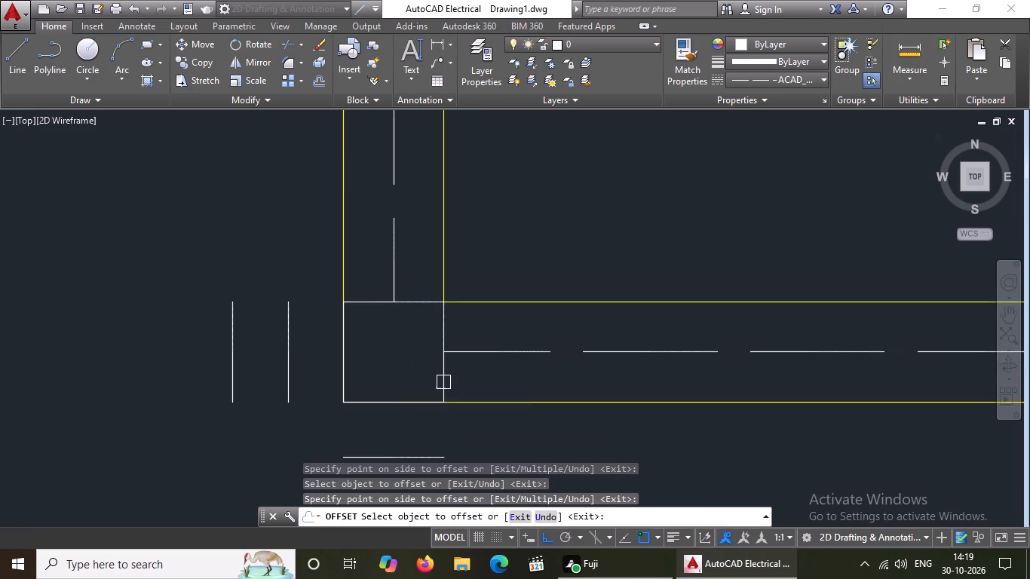
click(443, 382)
click(511, 382)
click(498, 375)
click(547, 388)
click(418, 300)
click(412, 250)
click(412, 247)
click(413, 213)
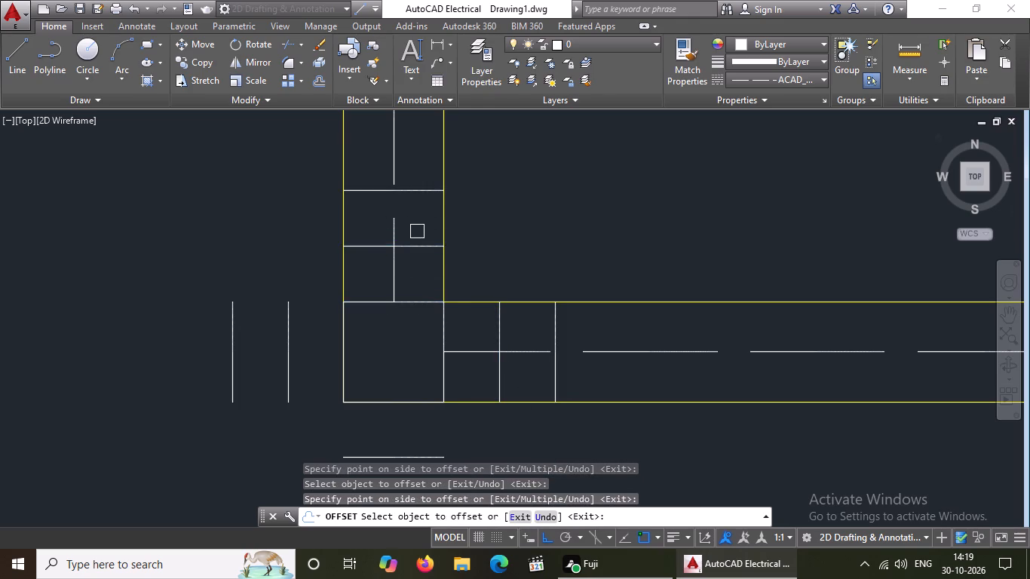
Offset the bottom and right edges of the column at the left bay's bottom-right corner outward twice each at 5" spacing.
scroll(417, 240, down, 5)
scroll(461, 308, down, 1)
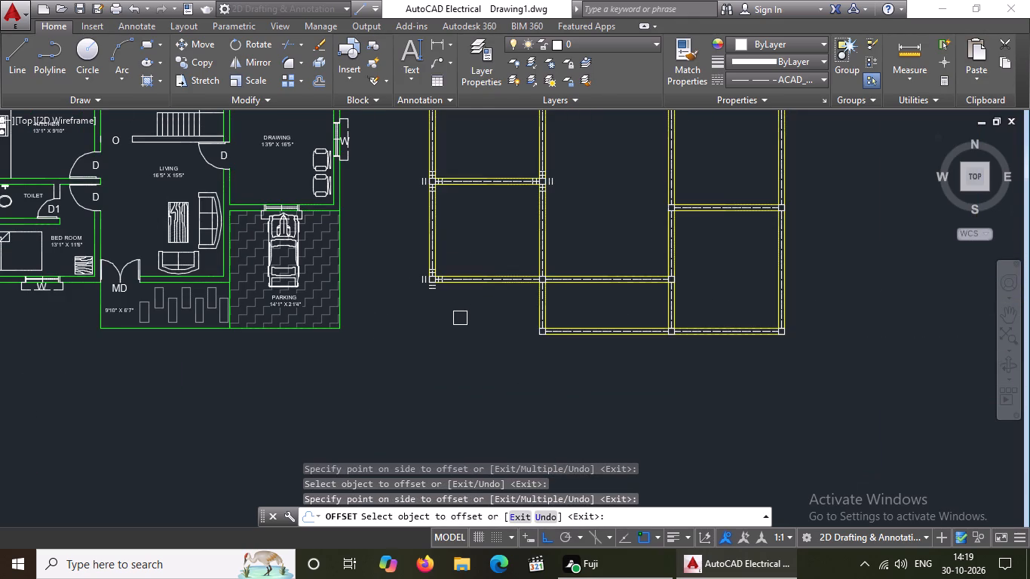
middle_drag(449, 385, 403, 495)
scroll(507, 398, up, 2)
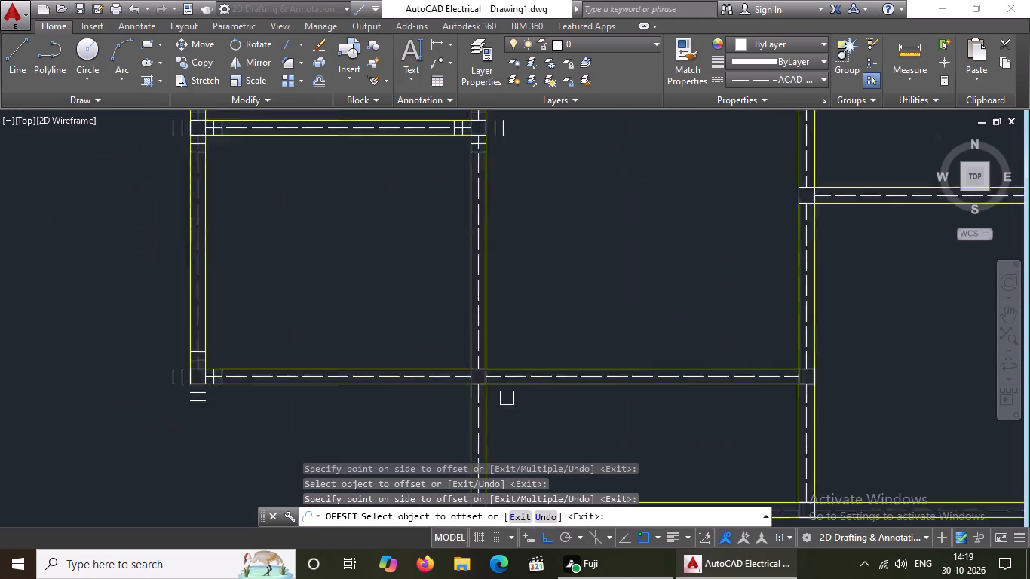
scroll(507, 398, up, 3)
drag(431, 364, 443, 431)
click(443, 431)
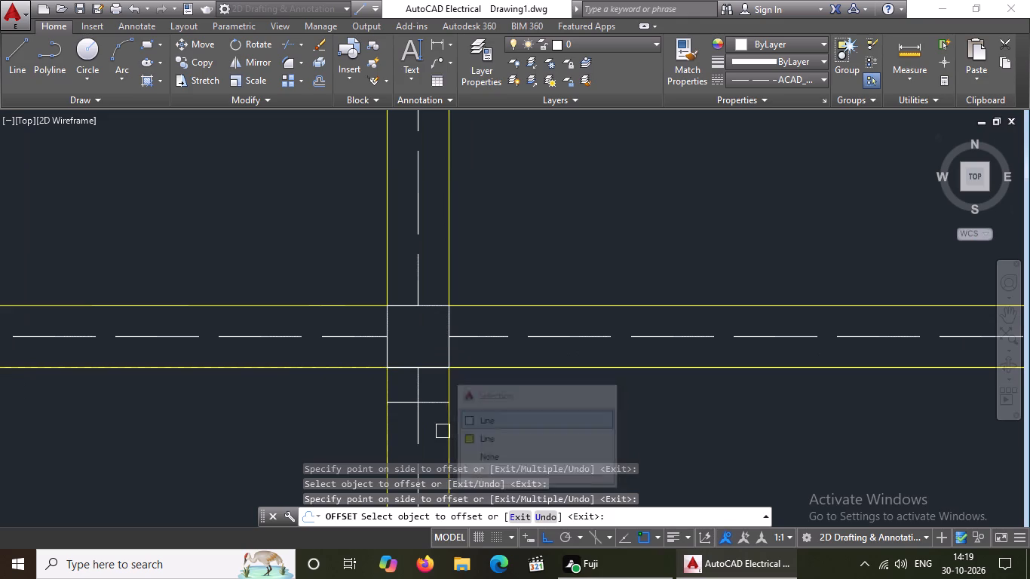
click(436, 403)
drag(443, 448, 442, 440)
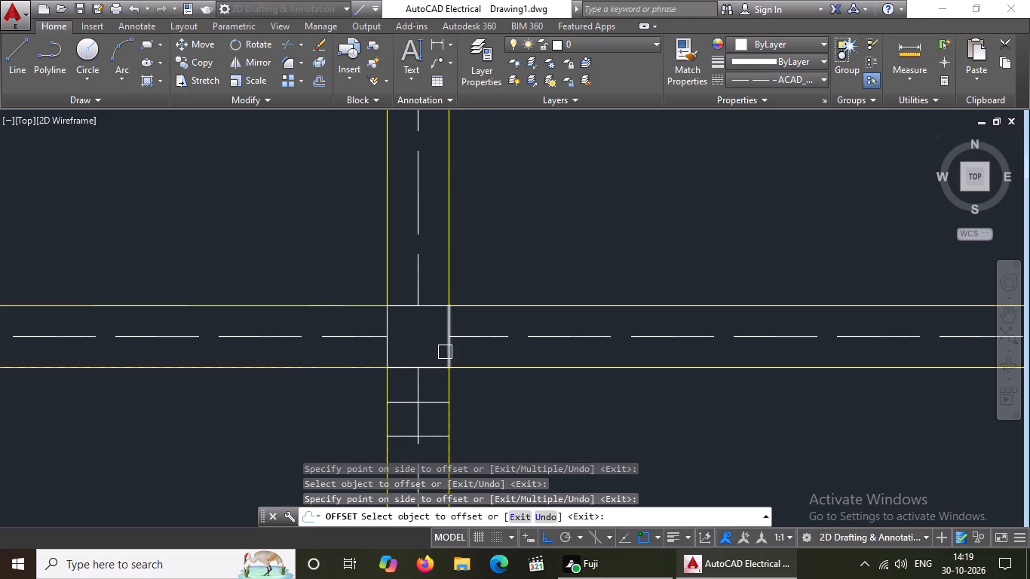
click(448, 354)
click(482, 357)
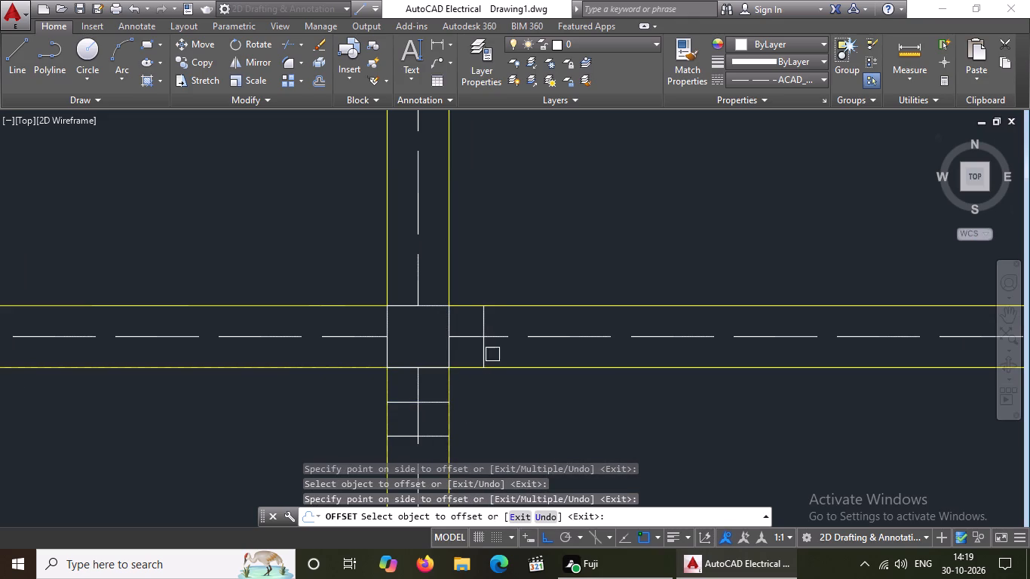
click(486, 354)
click(522, 348)
Offset the left and top edges of the left bay's bottom-right corner column outward twice each at 5" spacing.
click(388, 355)
click(335, 343)
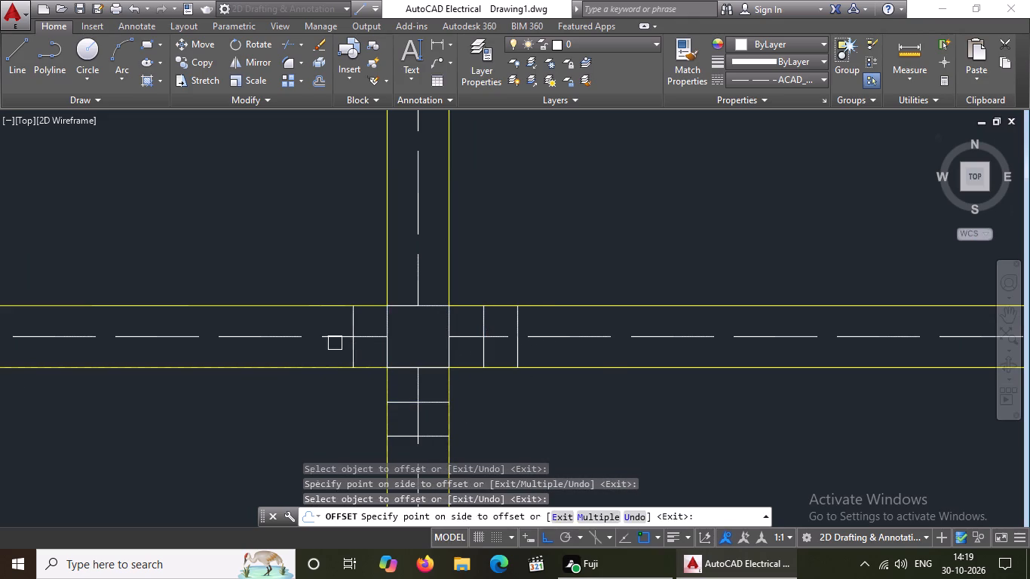
click(357, 354)
click(317, 357)
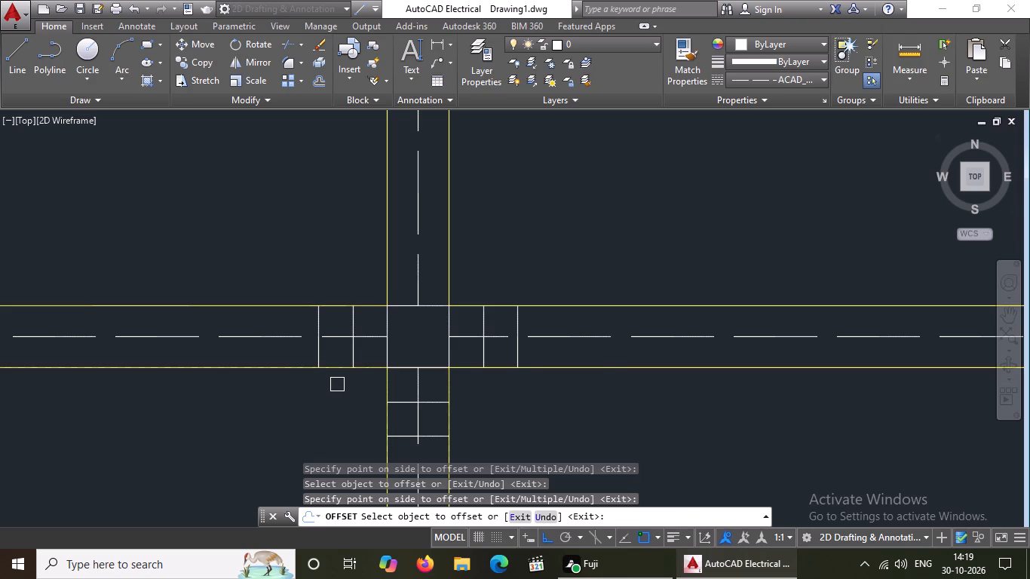
click(256, 400)
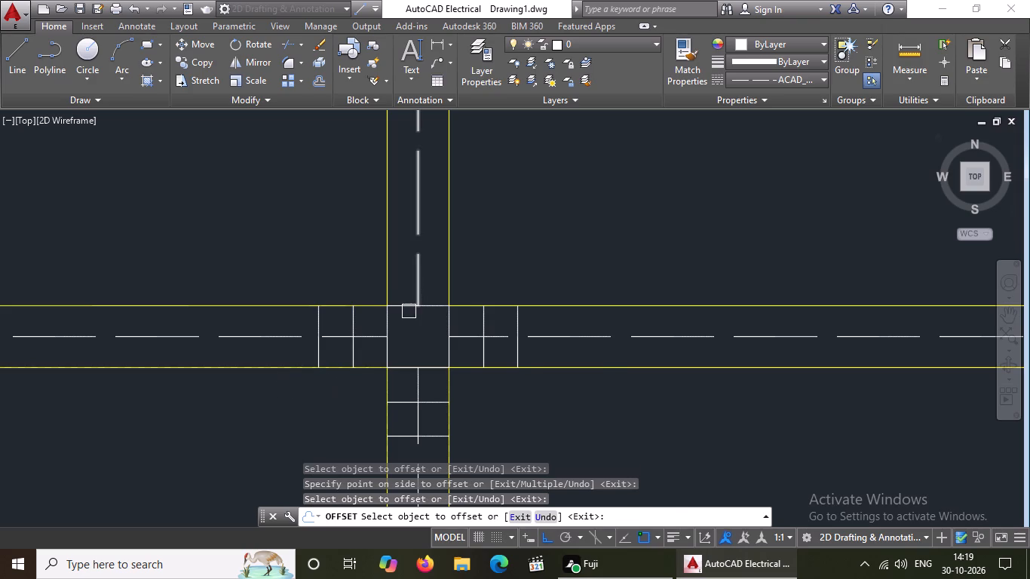
click(406, 309)
click(406, 290)
click(406, 271)
click(404, 232)
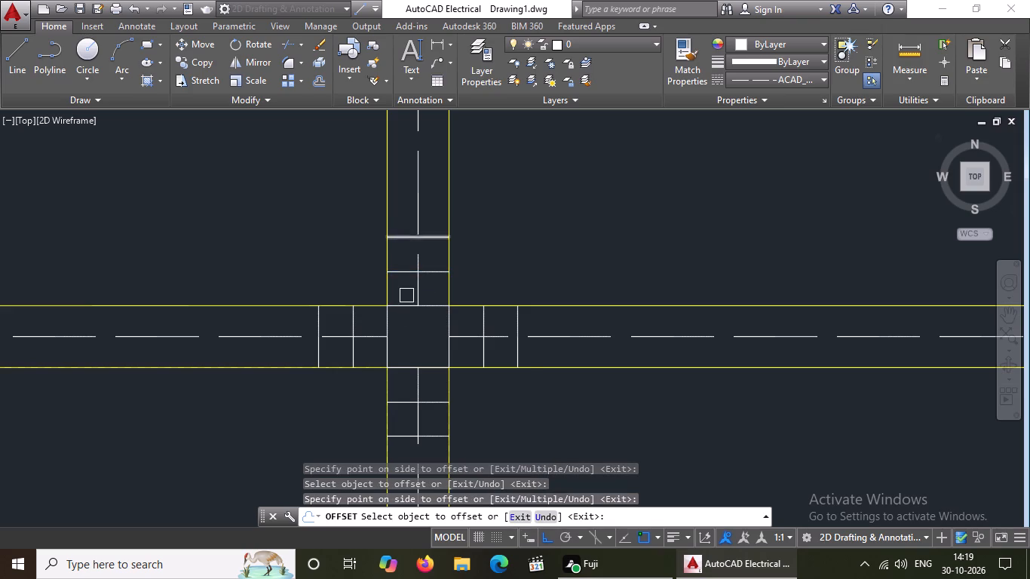
Offset the bottom and left edges of the column at the left end of the layout's lowest beam outward twice each at 5" spacing.
scroll(412, 300, down, 4)
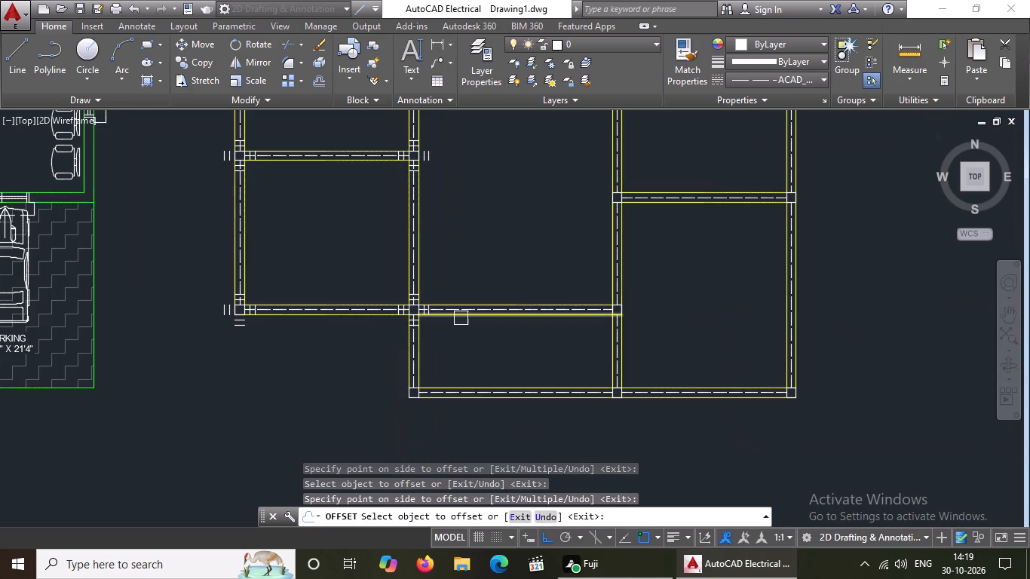
scroll(428, 406, up, 2)
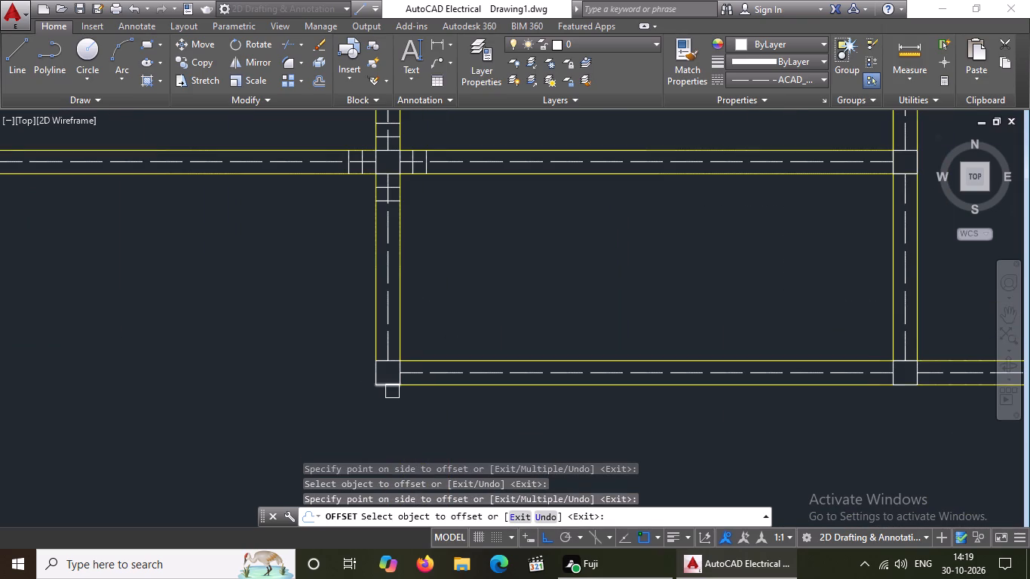
click(392, 388)
click(392, 402)
drag(388, 400, 376, 425)
click(376, 425)
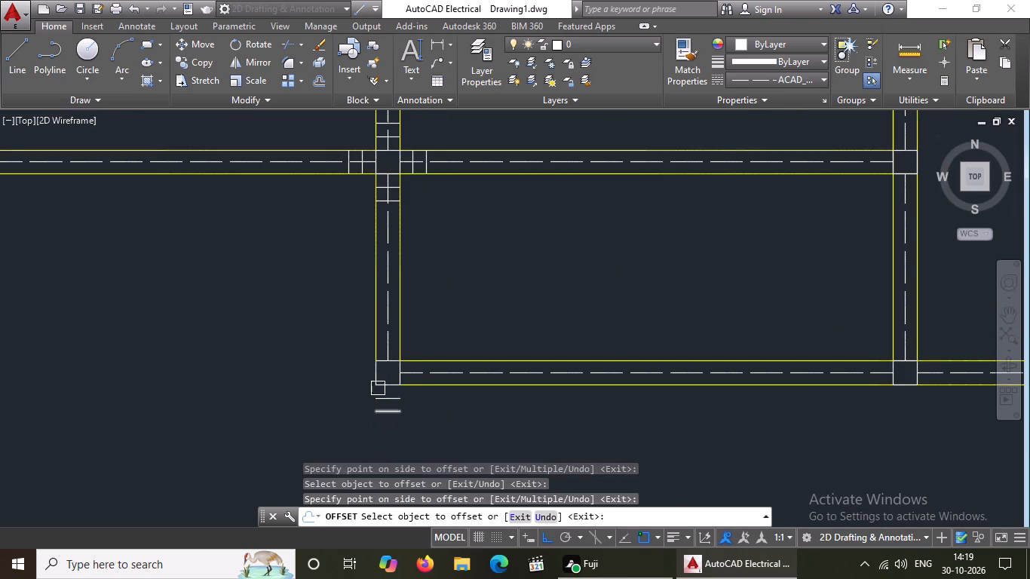
click(377, 373)
click(338, 385)
click(360, 366)
click(320, 394)
Offset the top and right edges of the column at the lowest beam's left end outward twice each at 5" spacing.
scroll(372, 366, up, 2)
click(426, 357)
click(422, 300)
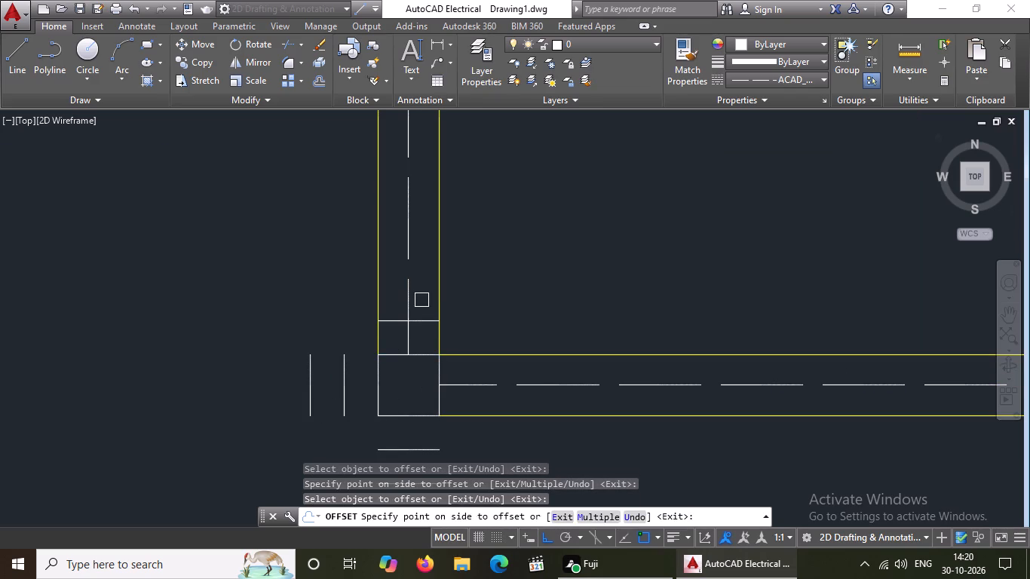
click(422, 325)
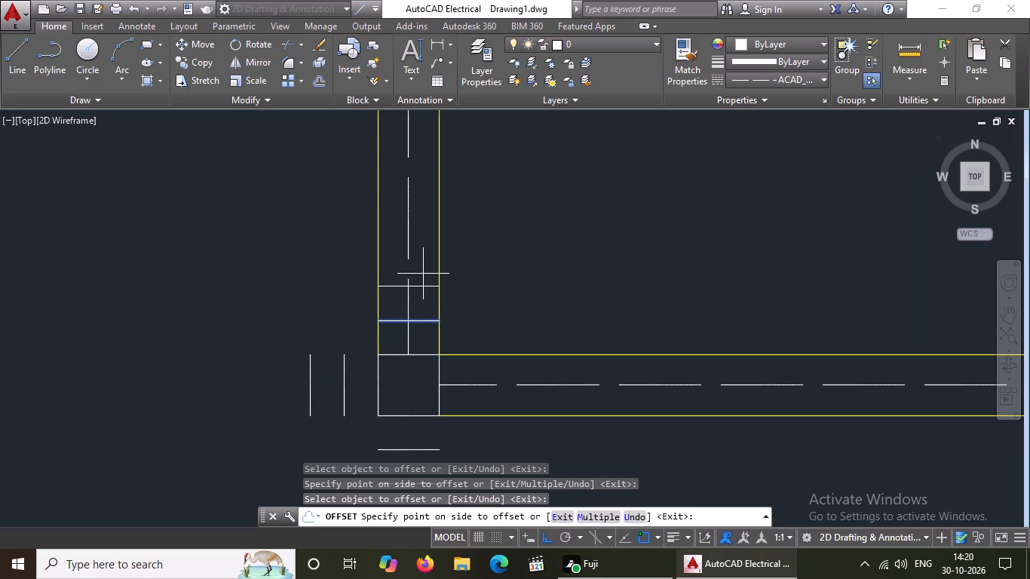
click(423, 271)
drag(439, 372, 450, 370)
click(492, 369)
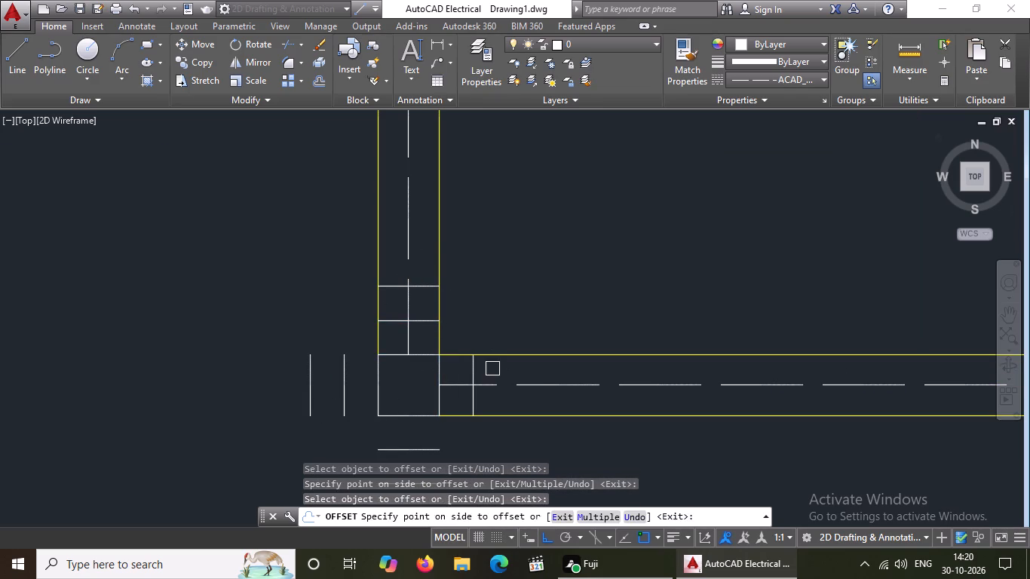
click(474, 372)
click(509, 377)
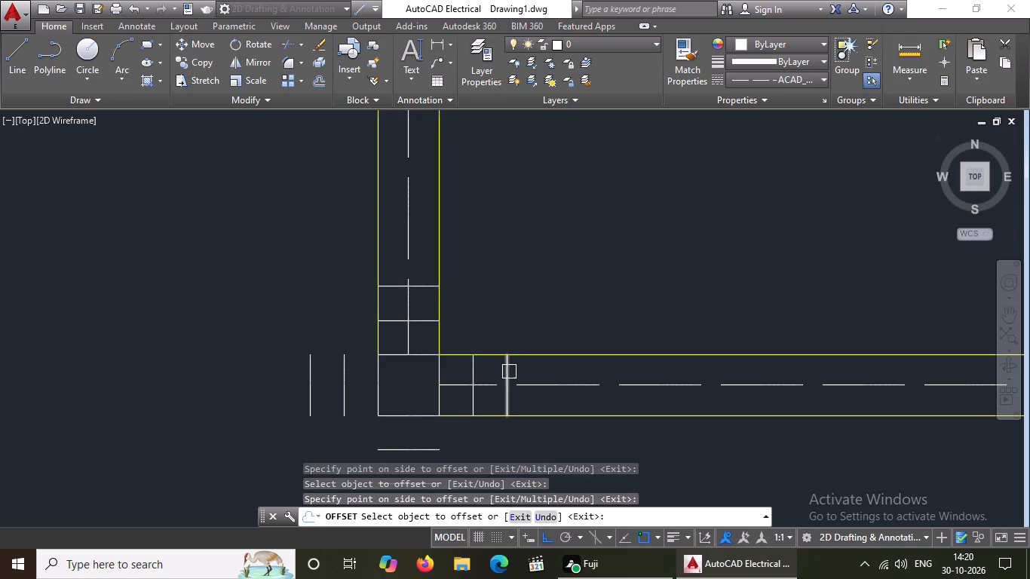
Offset the bottom and left edges of the intermediate column on the lowest beam outward twice each at 5" spacing.
scroll(446, 302, down, 4)
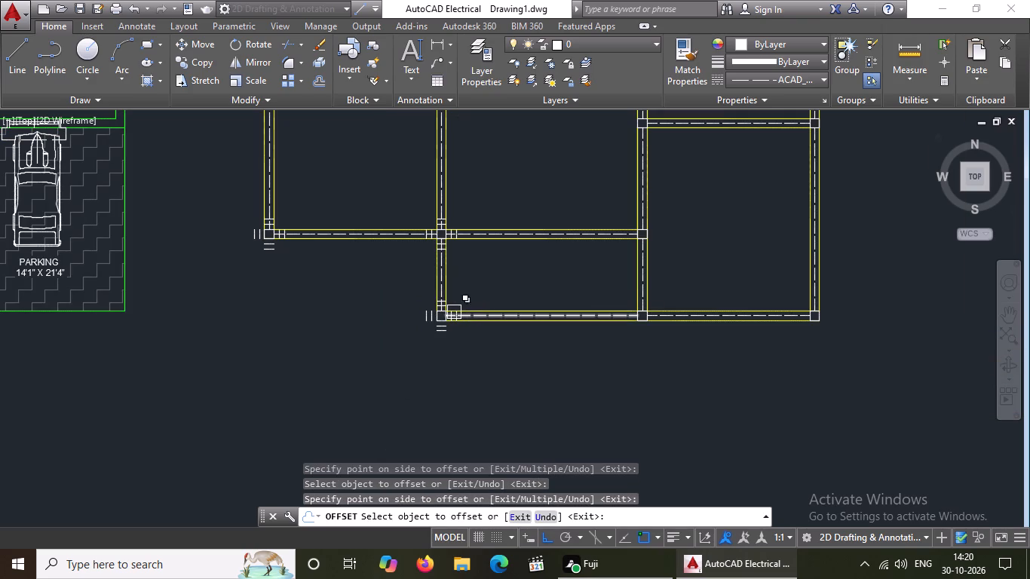
scroll(637, 320, up, 4)
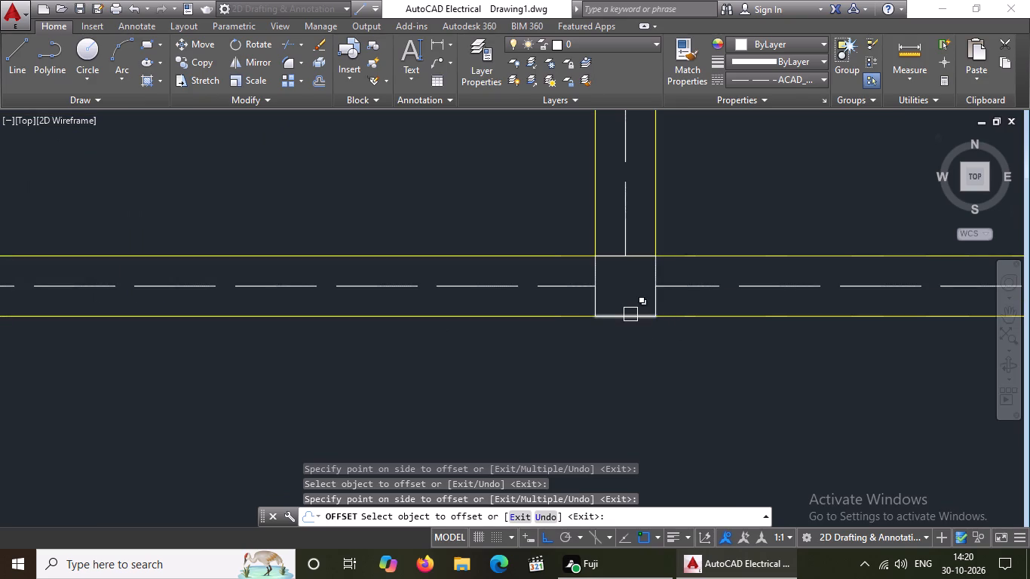
click(629, 317)
click(629, 401)
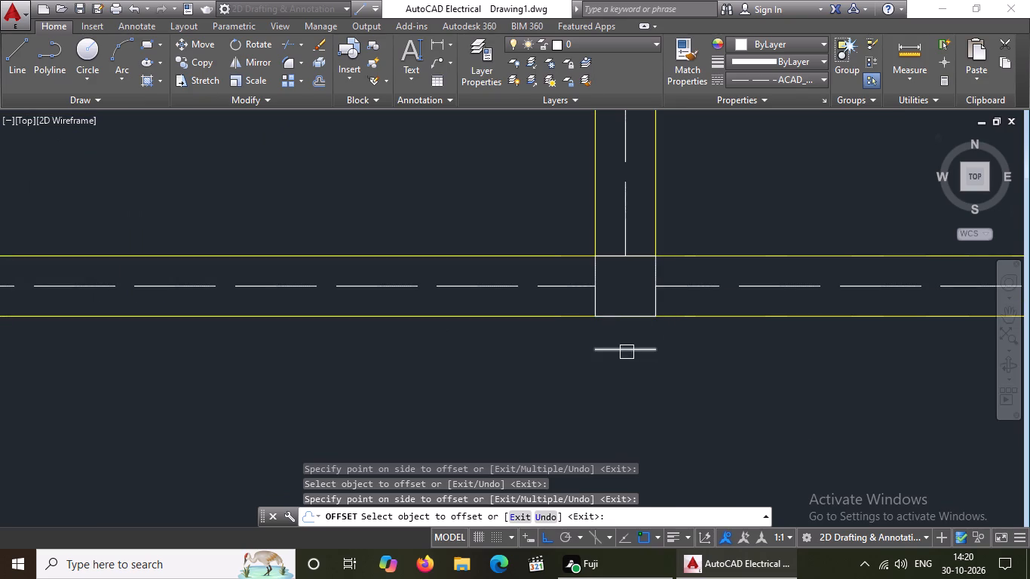
click(627, 352)
click(622, 429)
scroll(634, 280, up, 1)
click(570, 319)
click(516, 321)
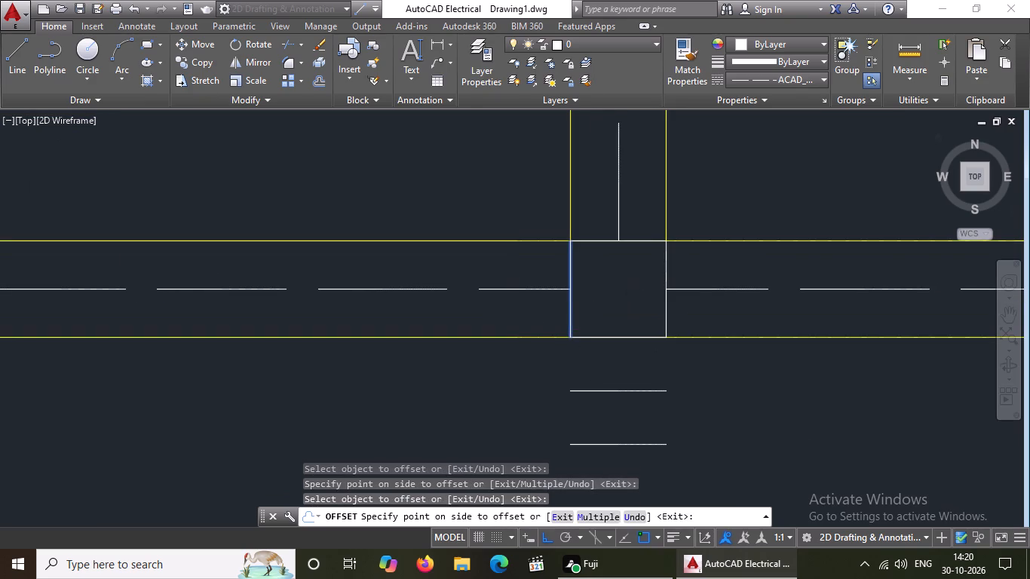
click(515, 311)
drag(464, 348, 473, 339)
Offset the right and top edges of the intermediate column on the lowest beam outward twice each at 5" spacing.
click(670, 316)
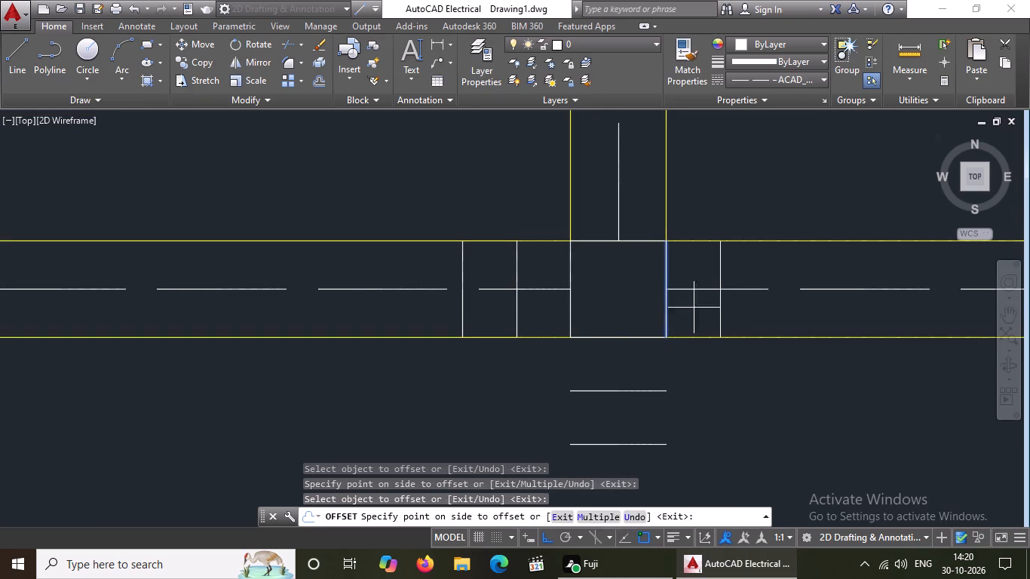
click(694, 308)
click(721, 301)
click(758, 296)
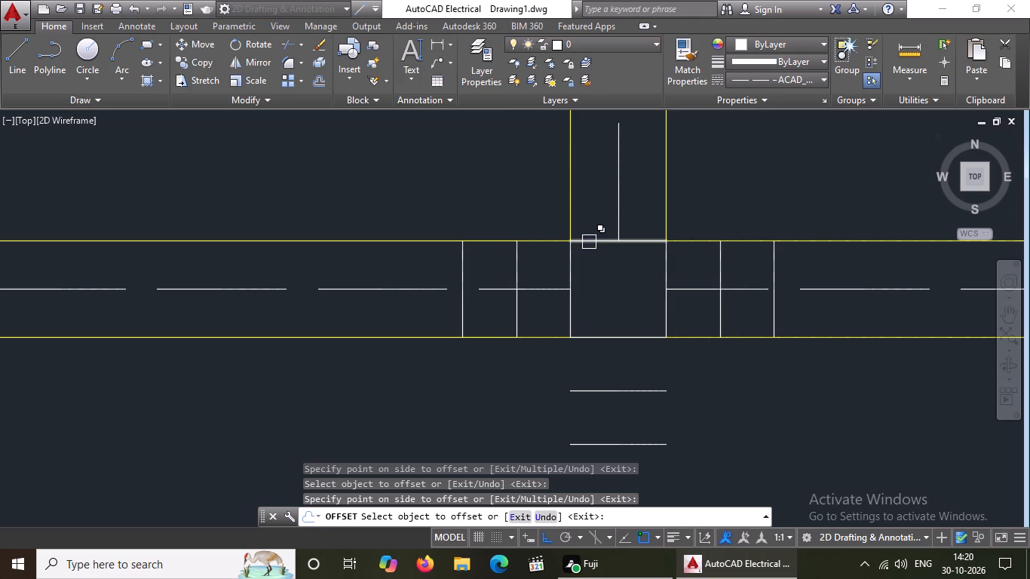
drag(589, 242, 591, 229)
click(592, 219)
click(596, 187)
click(596, 165)
scroll(405, 342, down, 4)
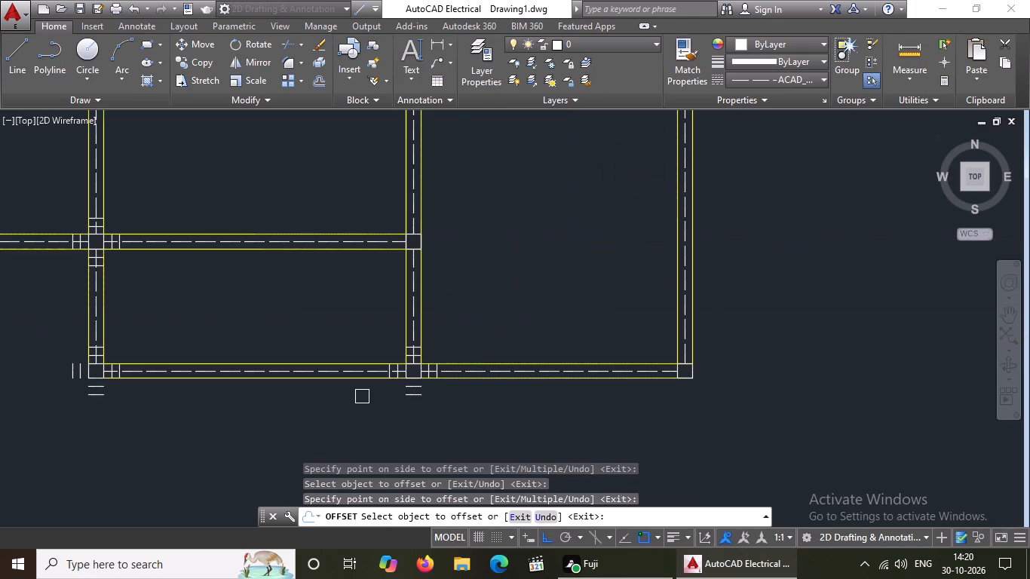
scroll(361, 390, down, 2)
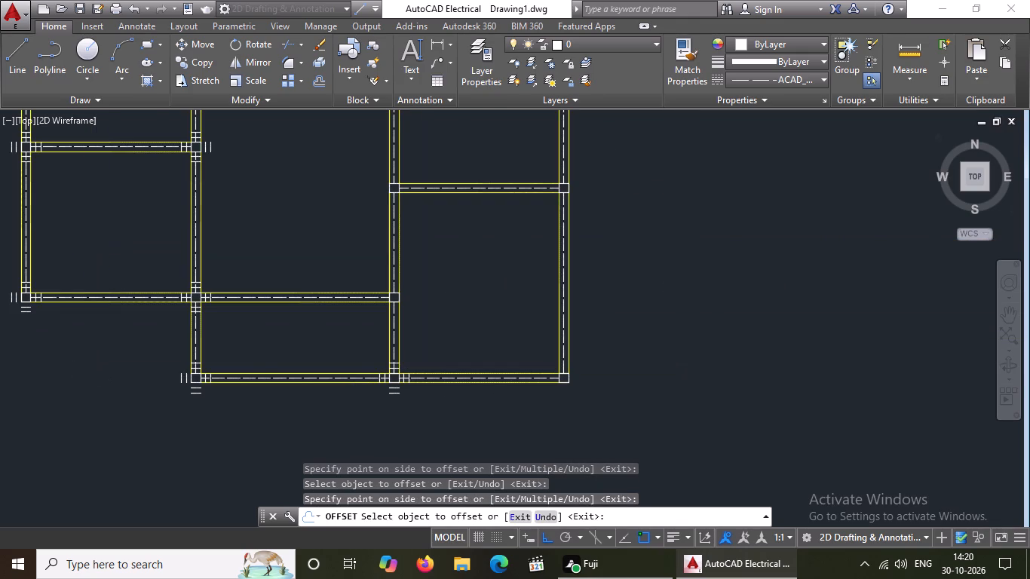
Offset the bottom and right edges of the column at the lowest beam's right end outward twice each at 5" spacing.
scroll(499, 389, up, 2)
scroll(431, 387, up, 2)
click(520, 375)
click(511, 424)
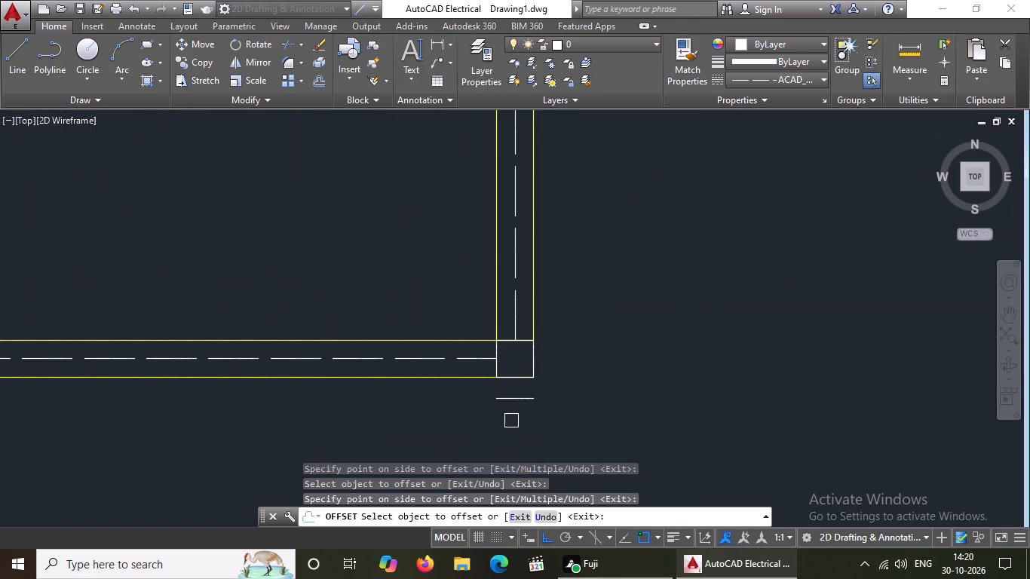
drag(517, 402, 513, 414)
click(501, 449)
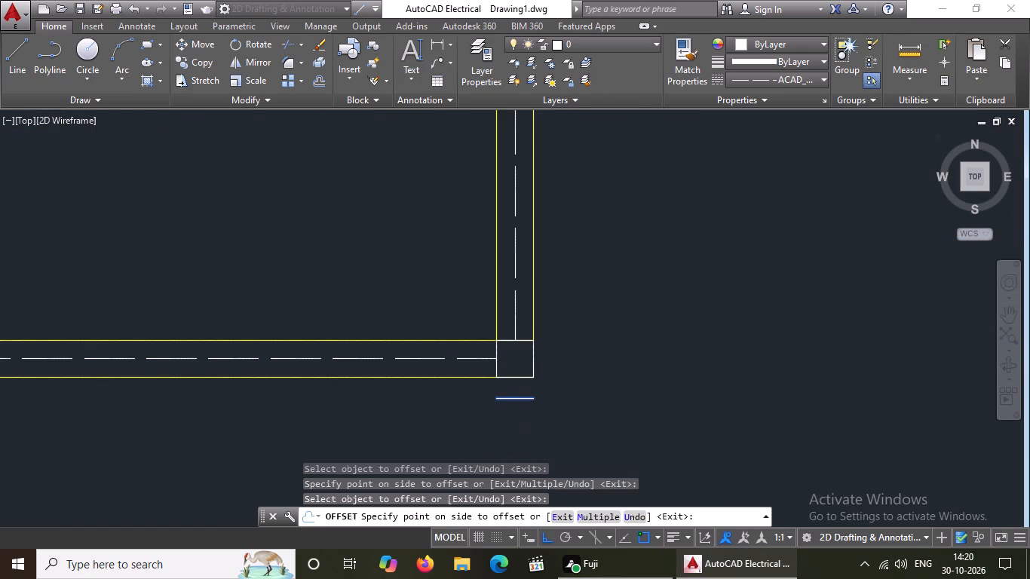
click(529, 363)
click(580, 357)
click(557, 362)
click(627, 351)
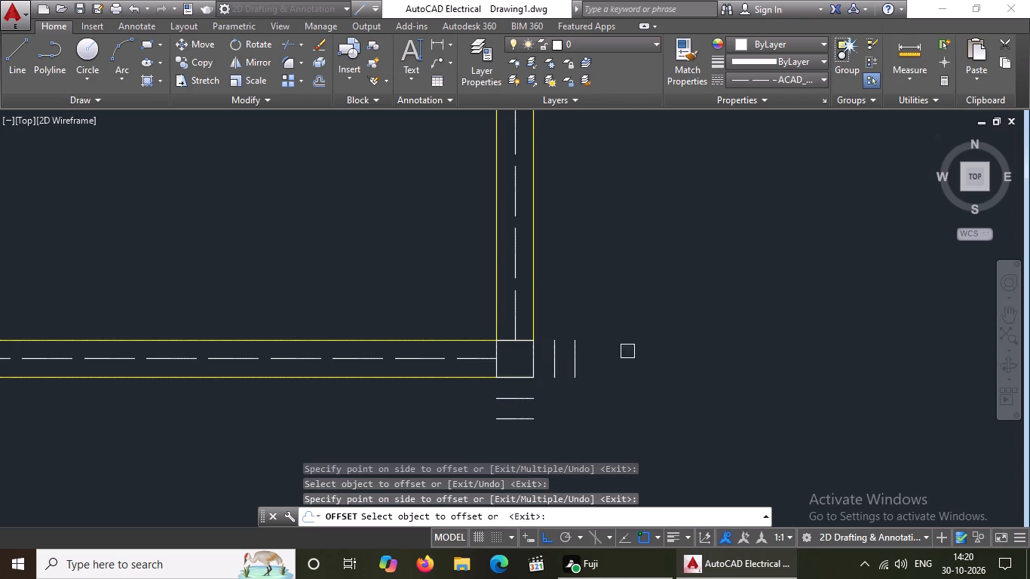
Offset the left and top edges of the column at the lowest beam's right end outward twice each at 5" spacing.
scroll(503, 364, up, 2)
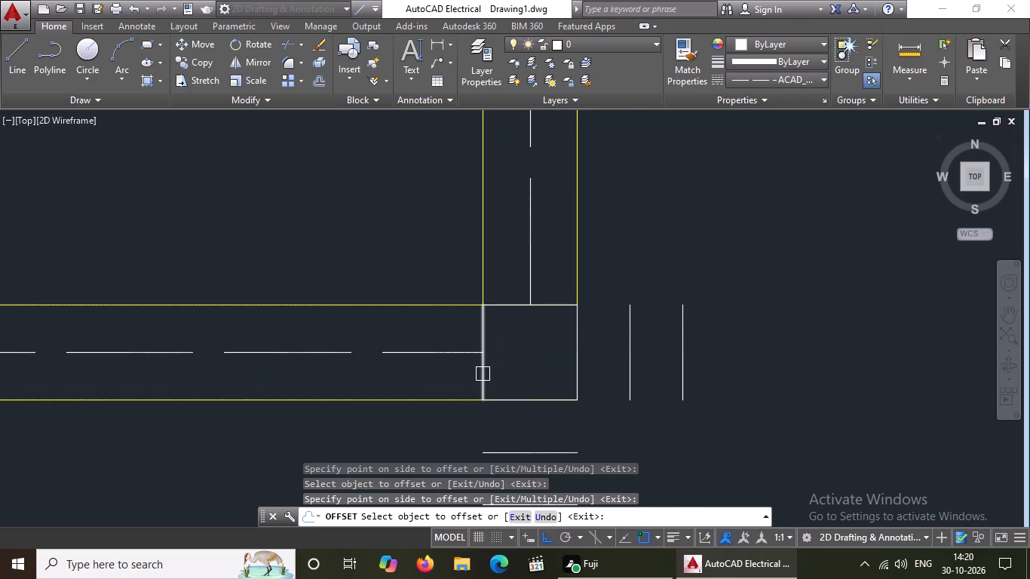
drag(483, 374, 474, 375)
click(407, 384)
drag(431, 370, 421, 375)
click(351, 401)
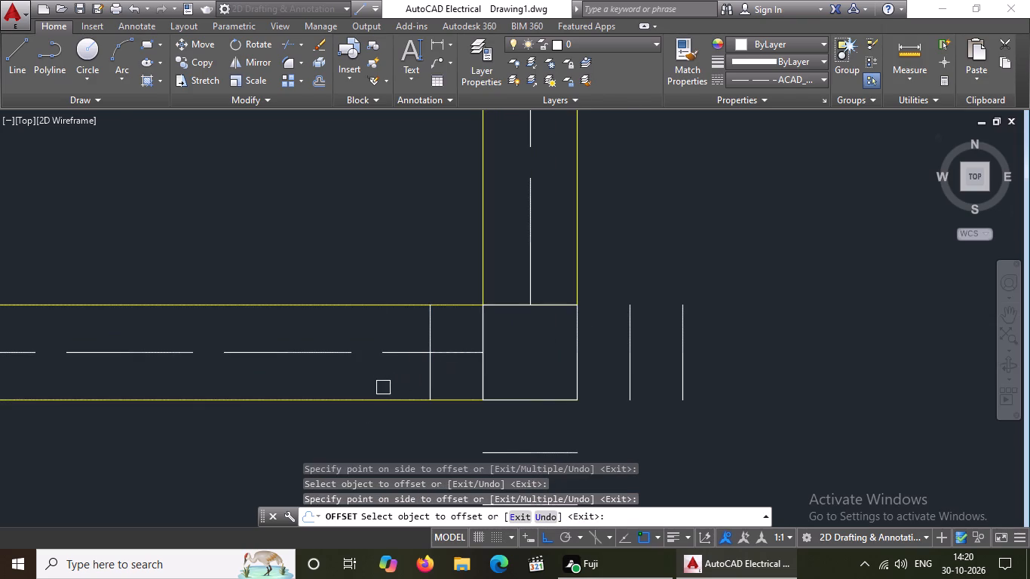
click(428, 375)
drag(358, 386, 388, 375)
click(552, 309)
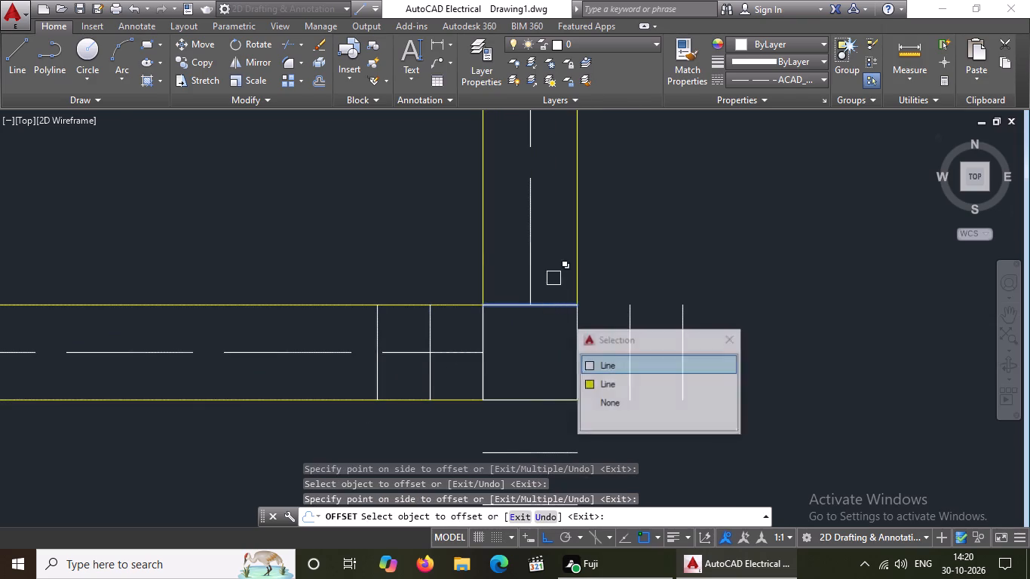
click(554, 277)
click(550, 253)
click(552, 205)
Offset the right and left edges of the column at the right end of the second-lowest beam outward twice each at 5" spacing.
scroll(563, 268, down, 3)
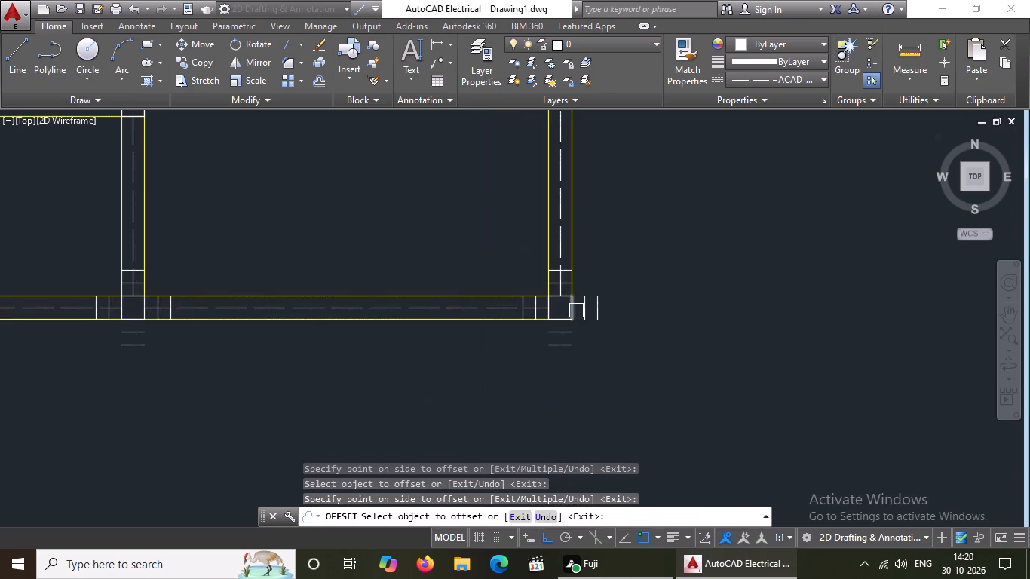
scroll(576, 311, down, 2)
middle_drag(579, 324, 593, 396)
middle_drag(600, 442, 604, 463)
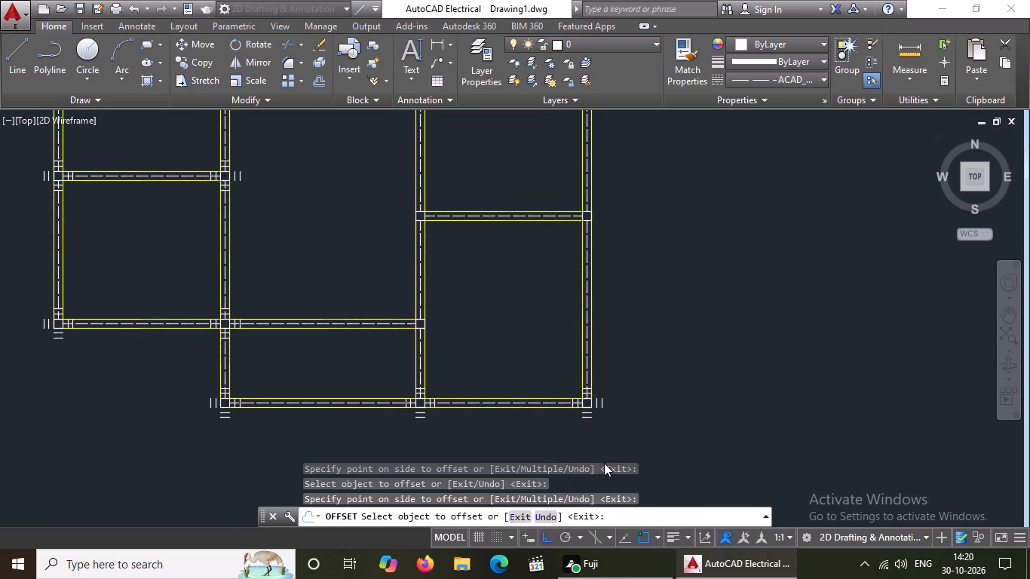
scroll(411, 368, up, 3)
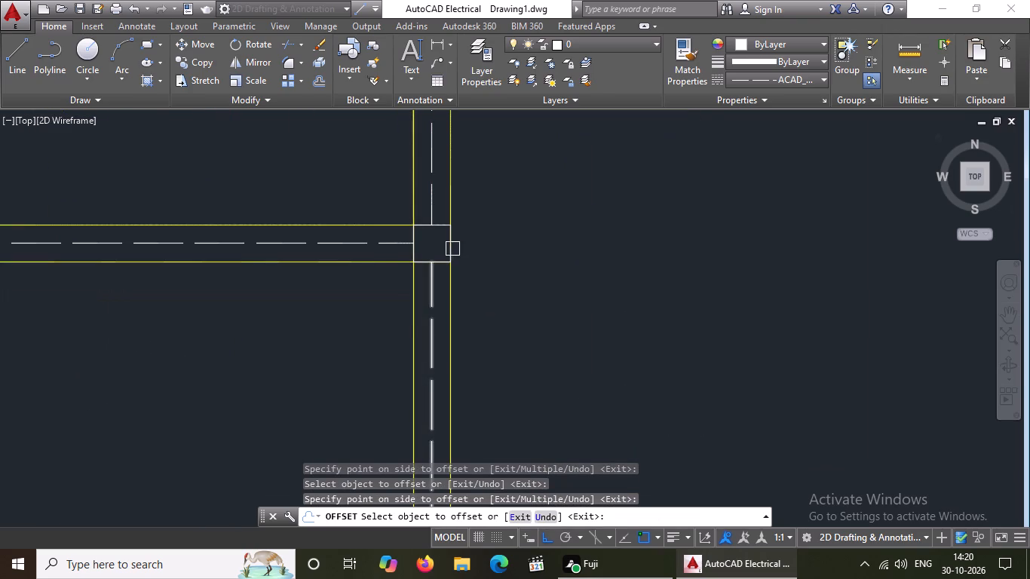
click(454, 247)
click(526, 231)
drag(471, 241, 493, 240)
click(568, 237)
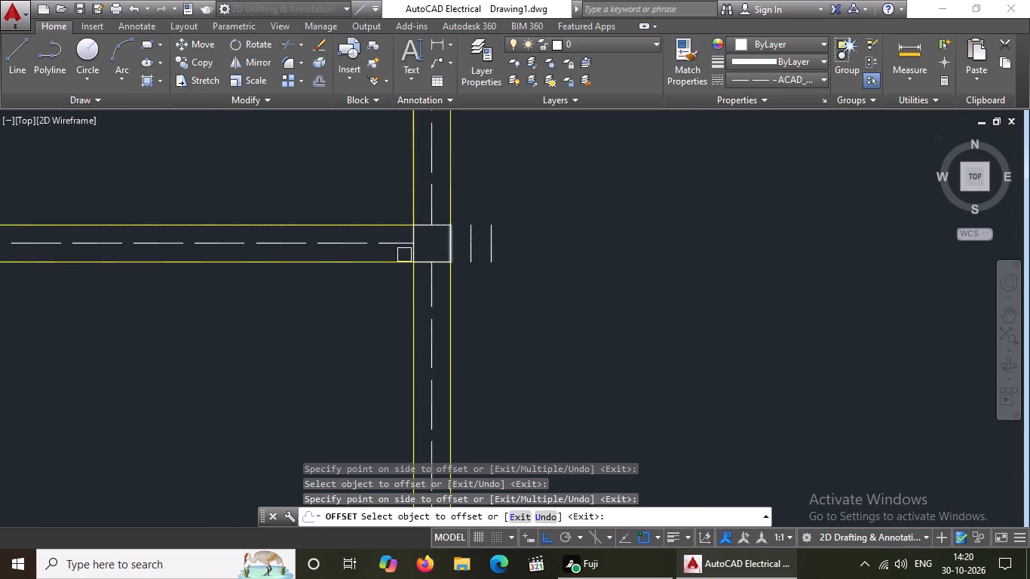
scroll(404, 255, up, 1)
click(416, 248)
click(378, 247)
click(386, 243)
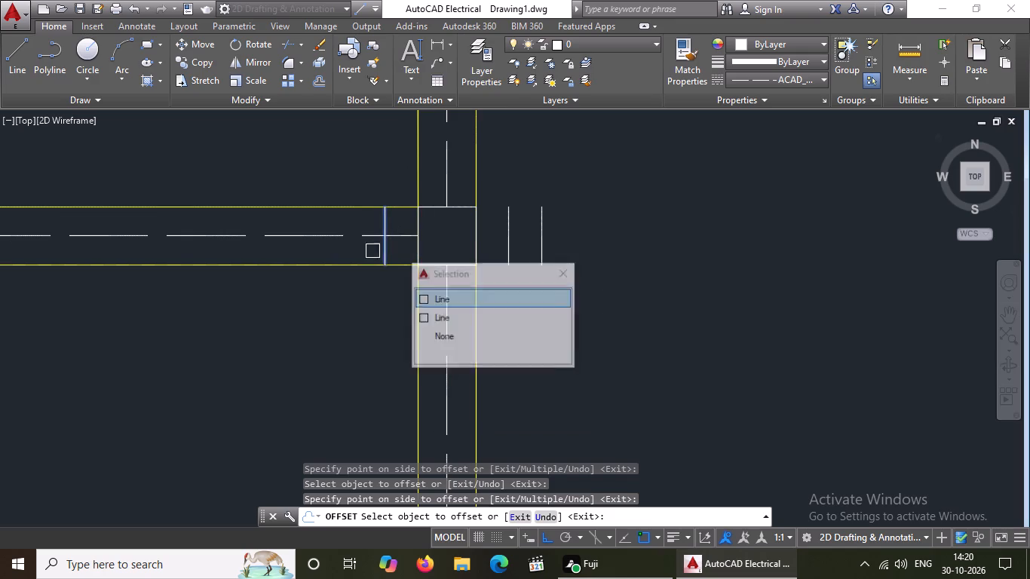
click(354, 254)
Offset the bottom and top edges of the column at the second-lowest beam's right end outward twice each at 5" spacing.
click(431, 264)
click(431, 332)
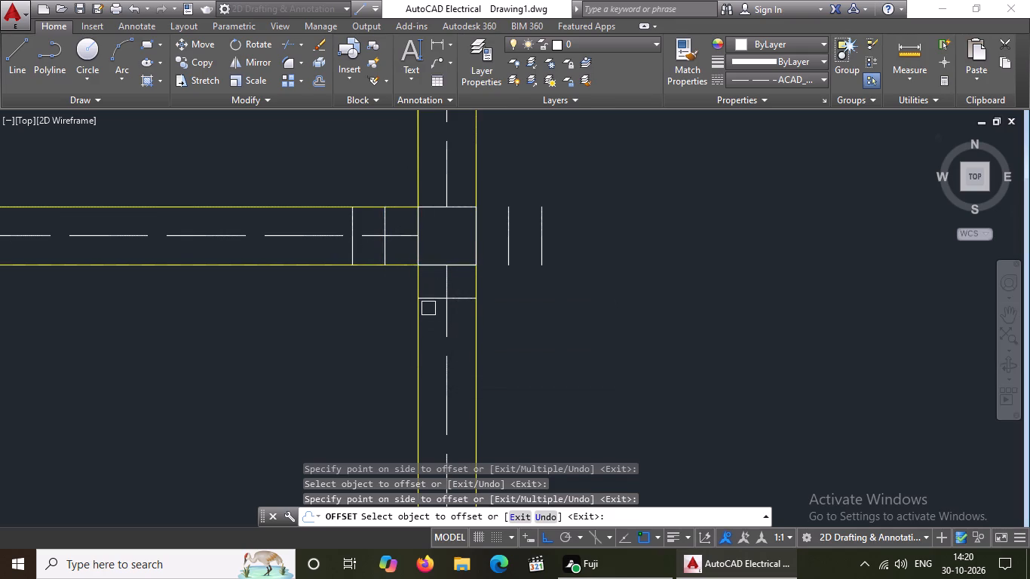
drag(431, 298, 431, 313)
click(424, 368)
scroll(432, 382, down, 2)
scroll(433, 311, up, 2)
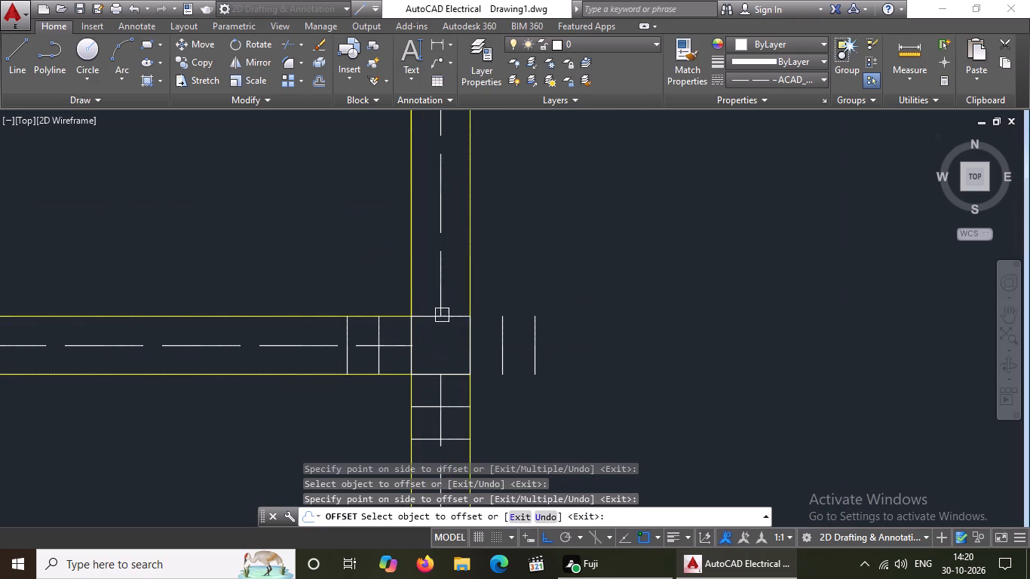
click(455, 317)
click(452, 258)
drag(455, 283, 455, 271)
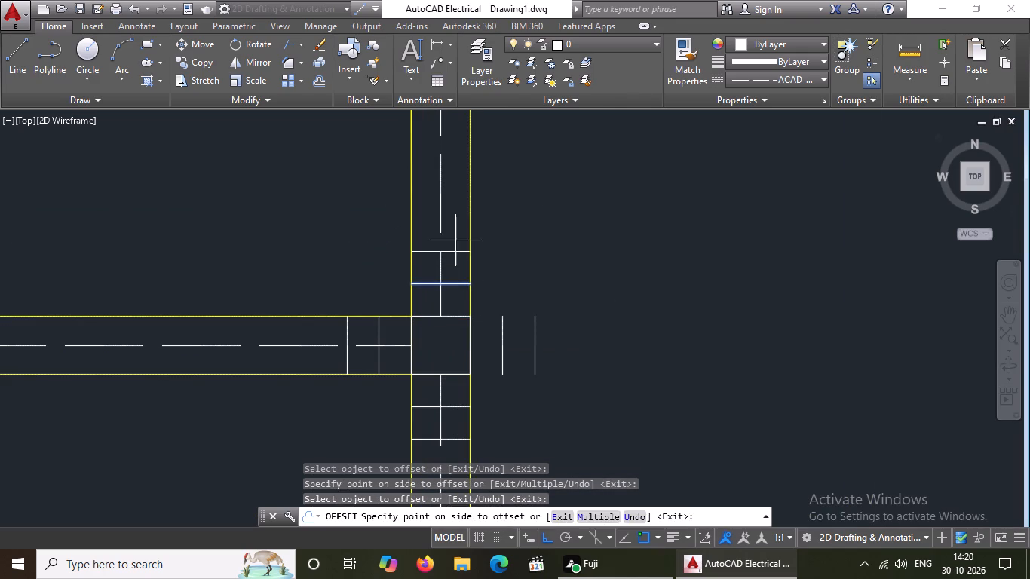
click(455, 240)
Offset the left and bottom edges of the column at the left end of the lower-right bay's top beam outward twice each at 5" spacing.
scroll(463, 277, down, 4)
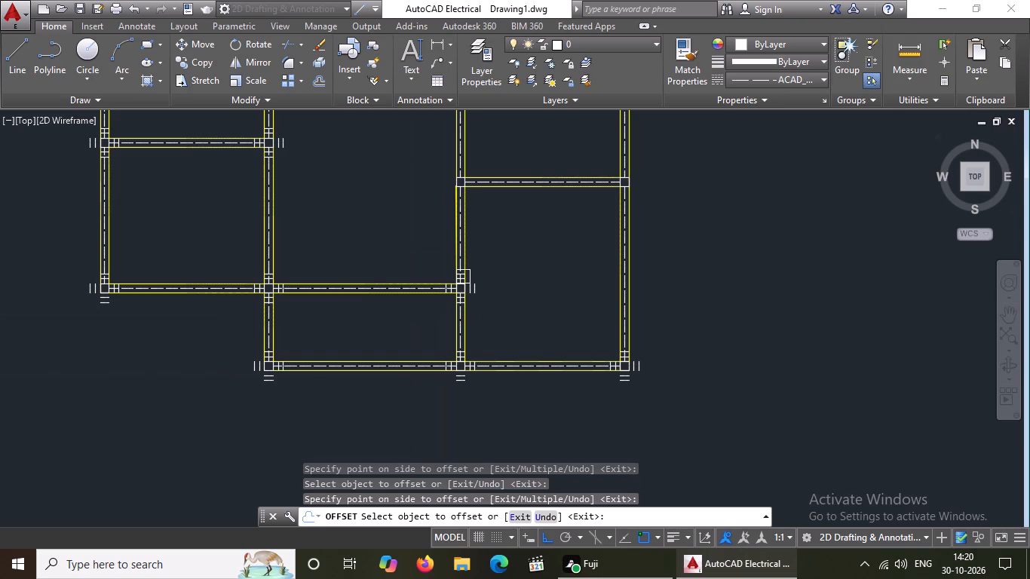
scroll(455, 189, up, 4)
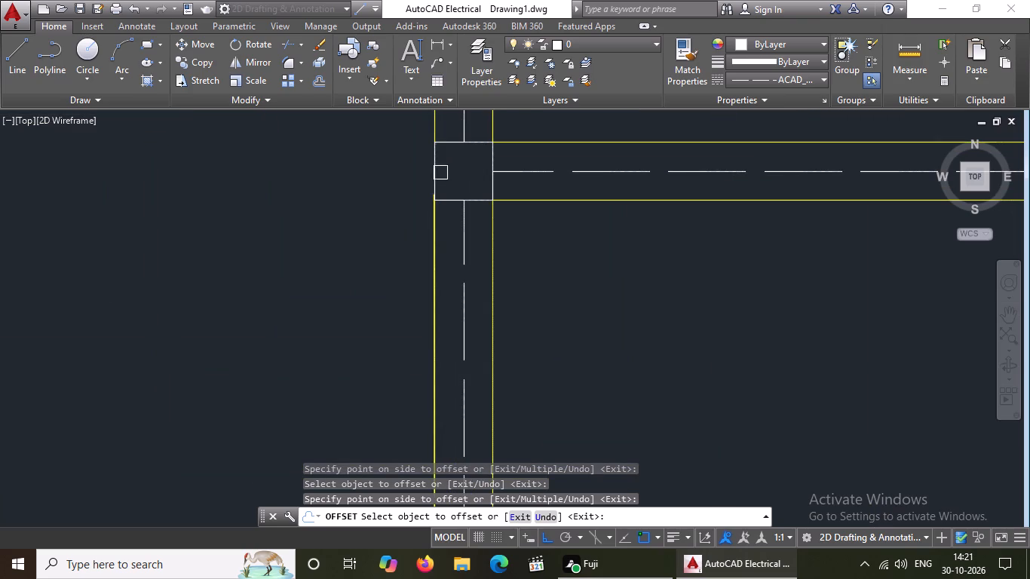
click(435, 164)
click(364, 172)
click(400, 172)
drag(242, 230, 269, 219)
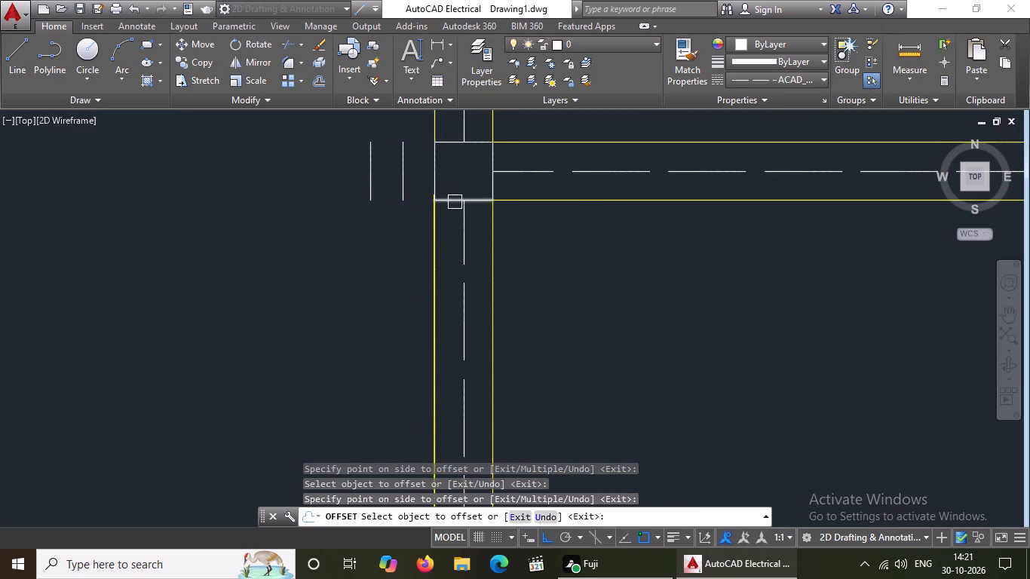
click(455, 201)
click(444, 260)
click(444, 232)
drag(448, 313, 449, 304)
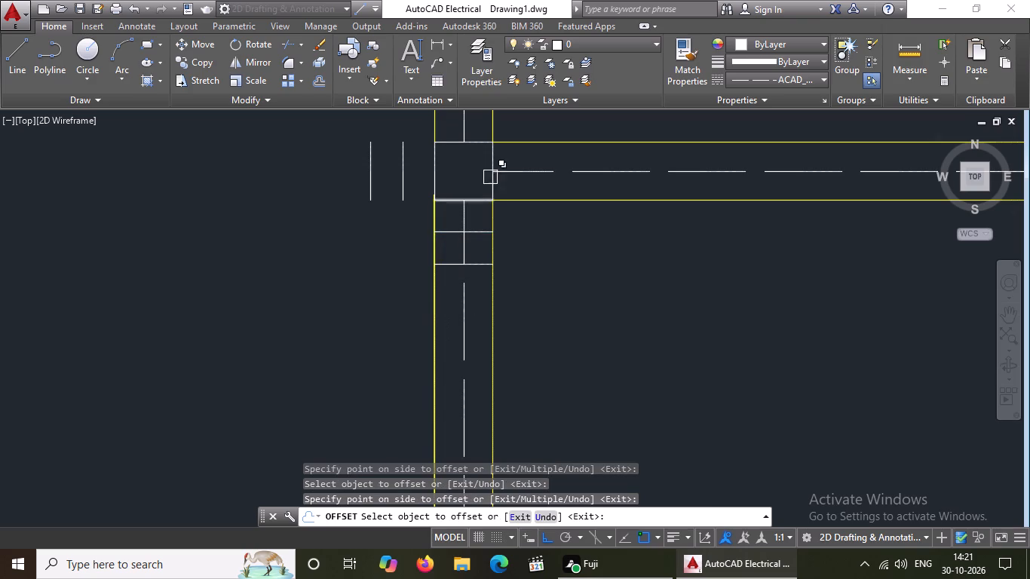
Offset the right and top edges of the column at the left end of the lower-right bay's top beam outward twice each at 5" spacing.
click(495, 188)
click(553, 186)
drag(524, 188, 531, 186)
click(543, 183)
scroll(318, 504, down, 3)
scroll(379, 415, up, 3)
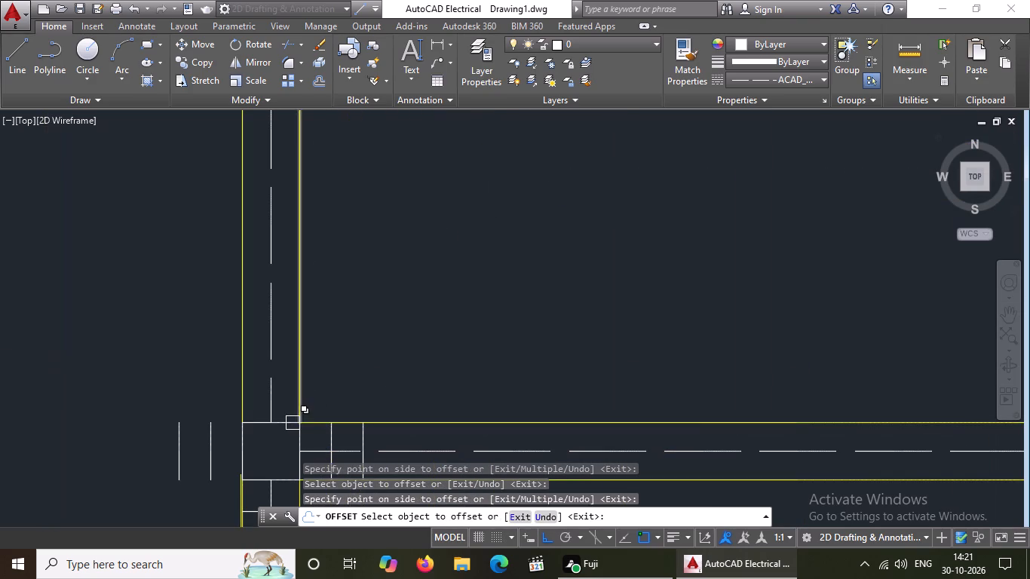
click(284, 427)
click(288, 388)
drag(287, 394, 289, 388)
click(294, 363)
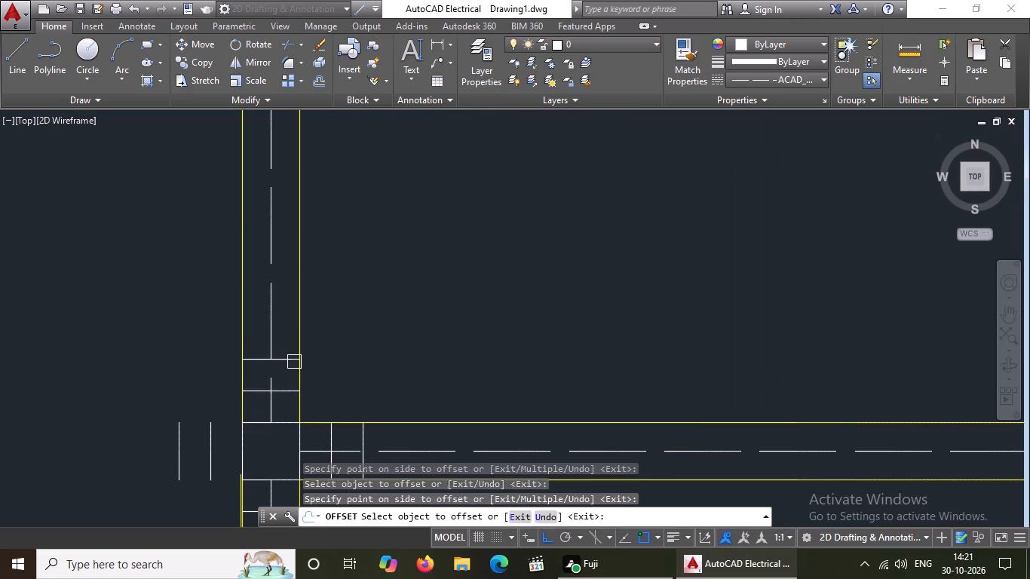
Offset the right and left edges of the column at the right end of the lower-right bay's top beam outward twice each at 5" spacing.
scroll(294, 335, down, 5)
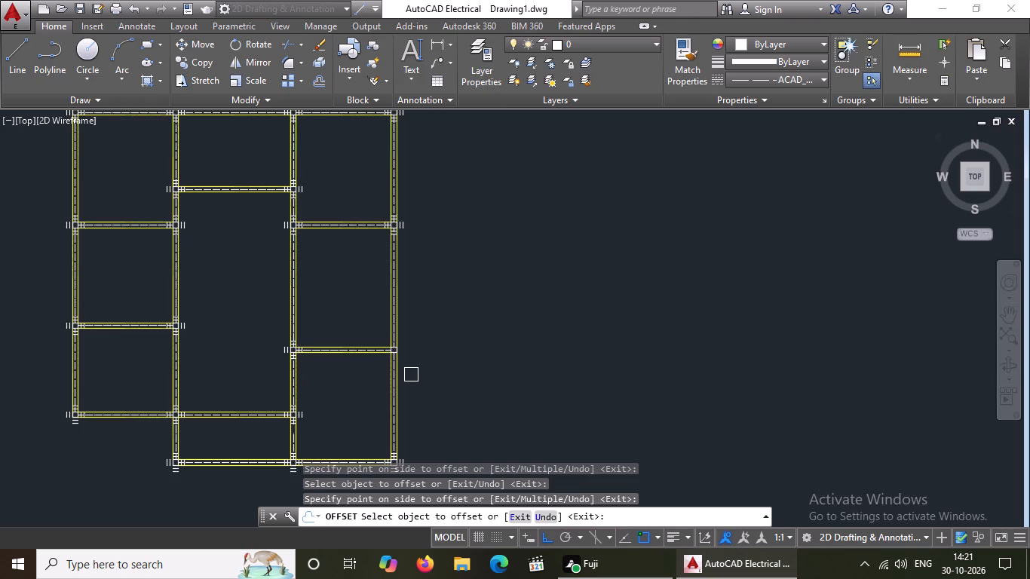
scroll(378, 346, up, 6)
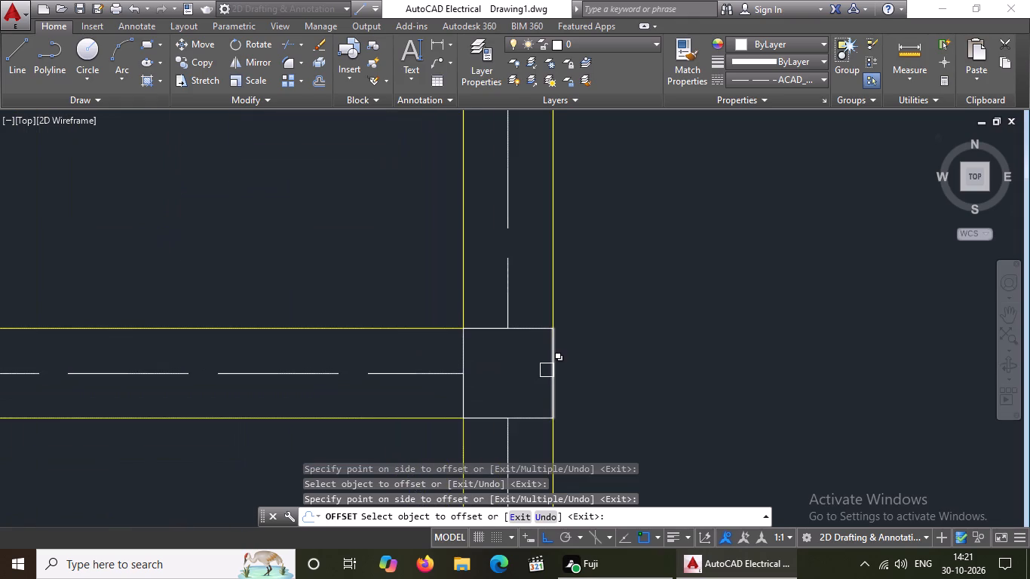
click(555, 366)
click(602, 350)
click(596, 360)
click(725, 357)
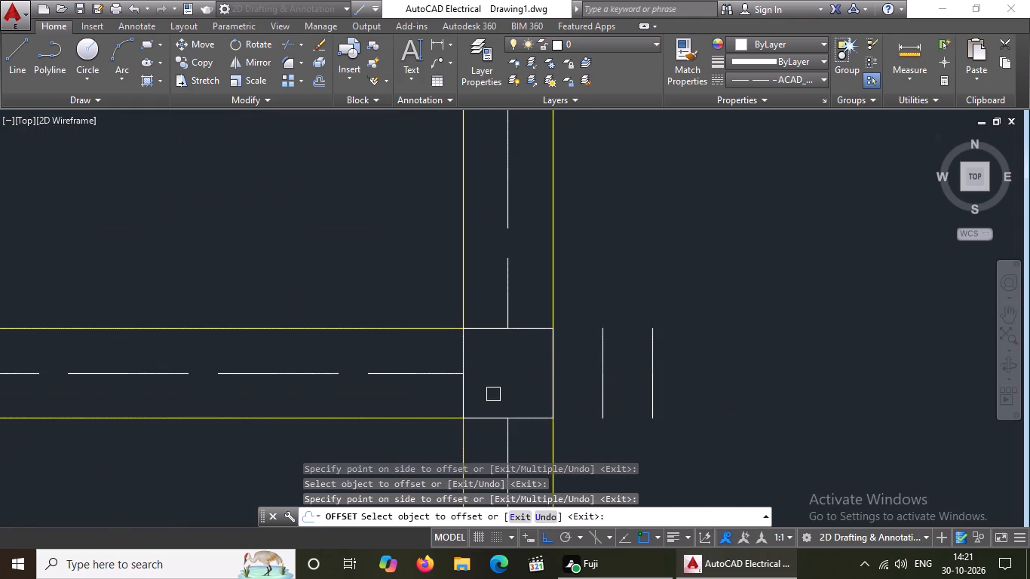
click(467, 394)
click(404, 402)
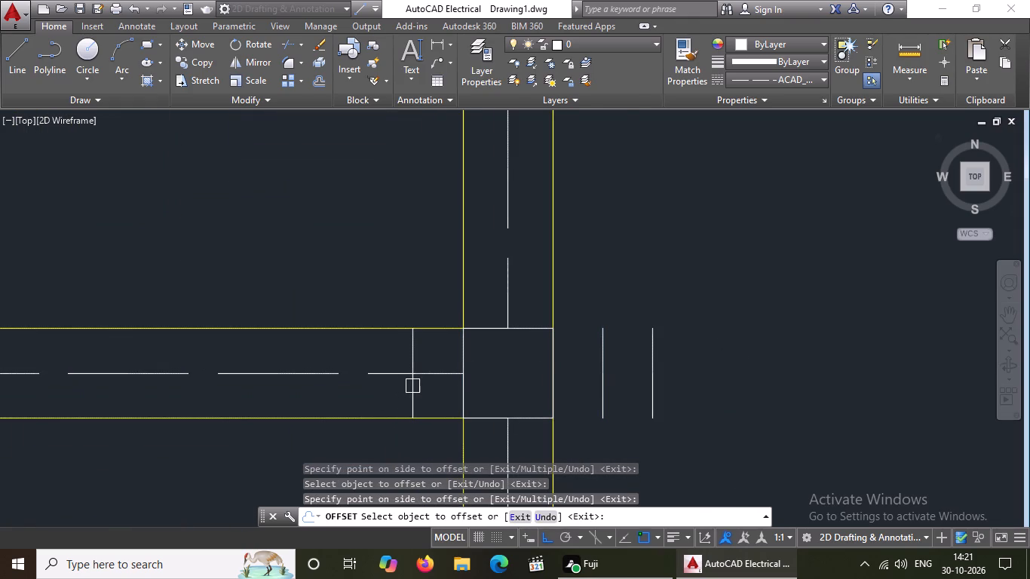
click(415, 388)
click(385, 401)
Offset the bottom and top edges of that same column outward twice each at 5" spacing, and end the Offset command.
click(482, 418)
click(489, 435)
scroll(483, 381, down, 3)
scroll(498, 406, up, 3)
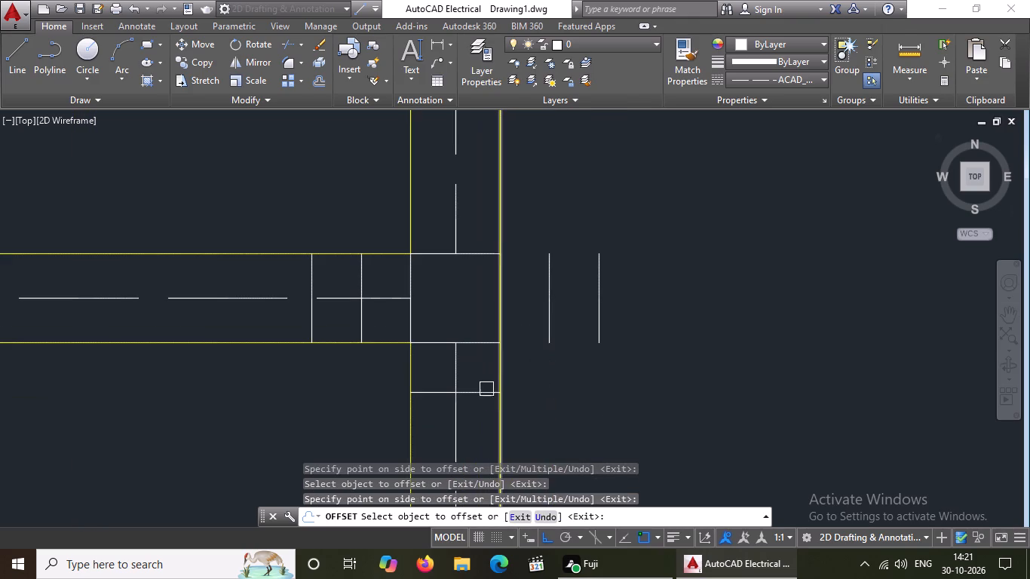
drag(483, 394, 486, 415)
click(492, 449)
scroll(410, 333, down, 2)
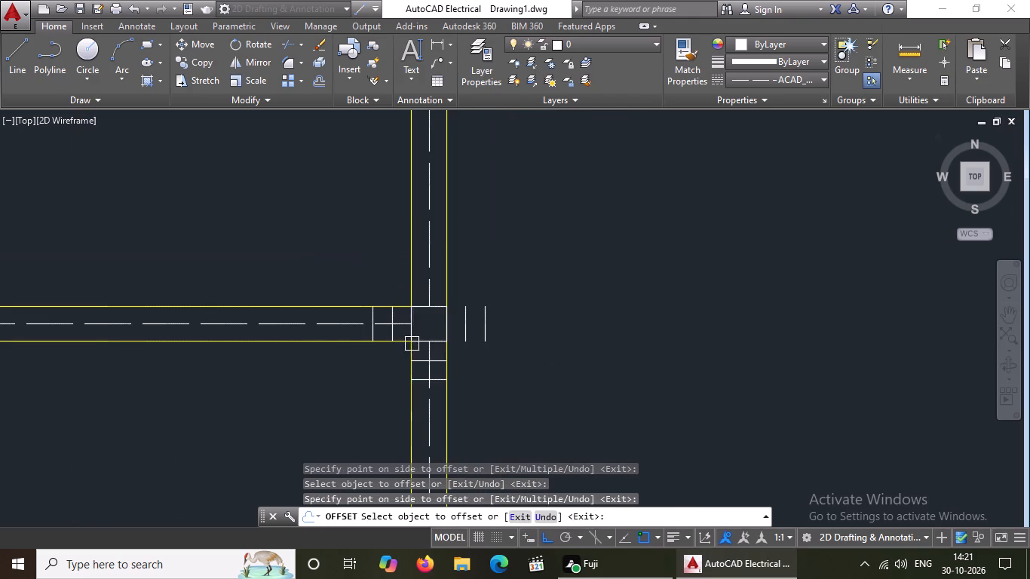
scroll(438, 317, up, 2)
click(433, 291)
click(434, 238)
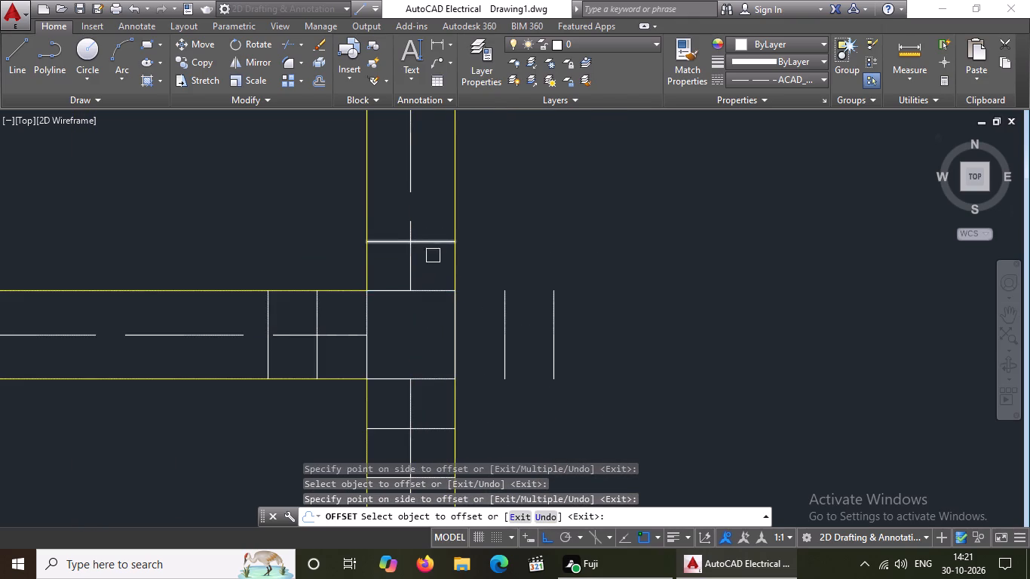
drag(432, 242, 435, 228)
click(437, 217)
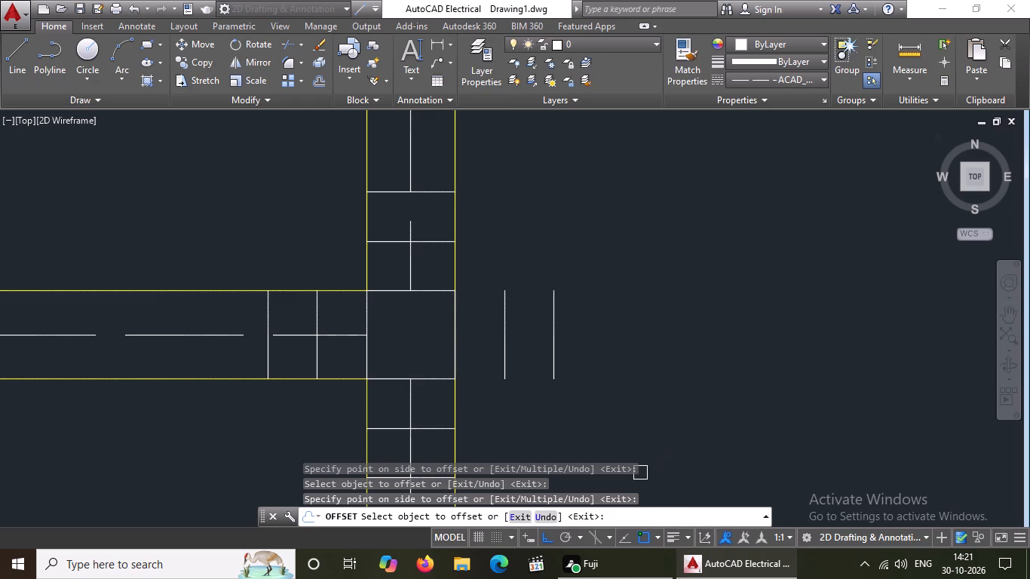
scroll(330, 326, down, 3)
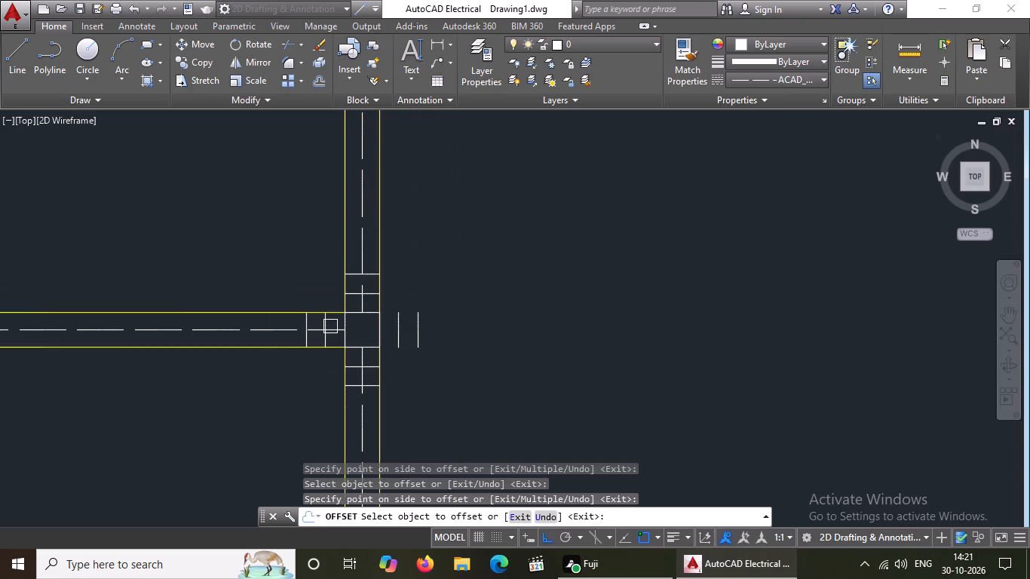
scroll(330, 325, down, 4)
middle_drag(167, 317, 242, 325)
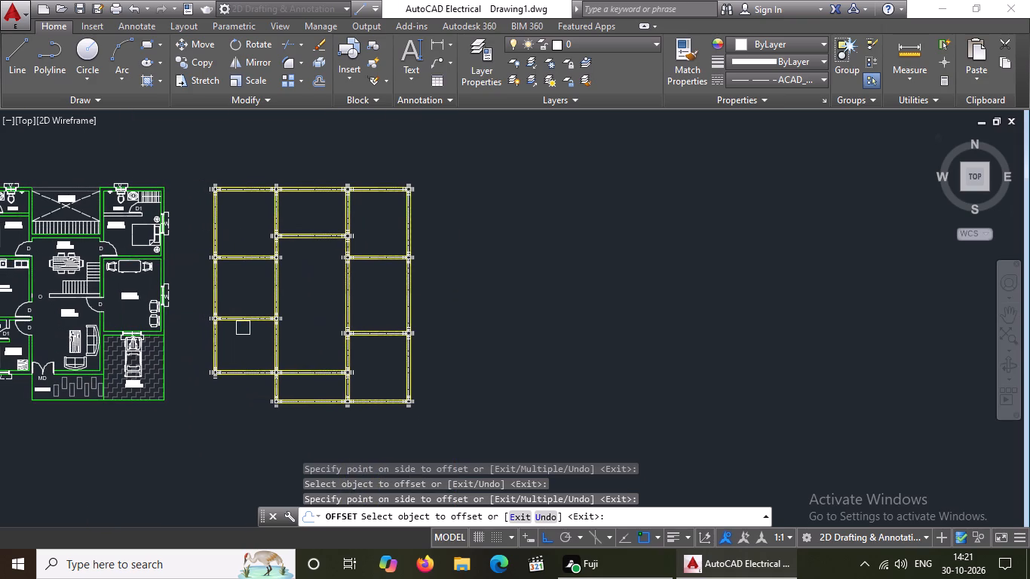
key(Escape)
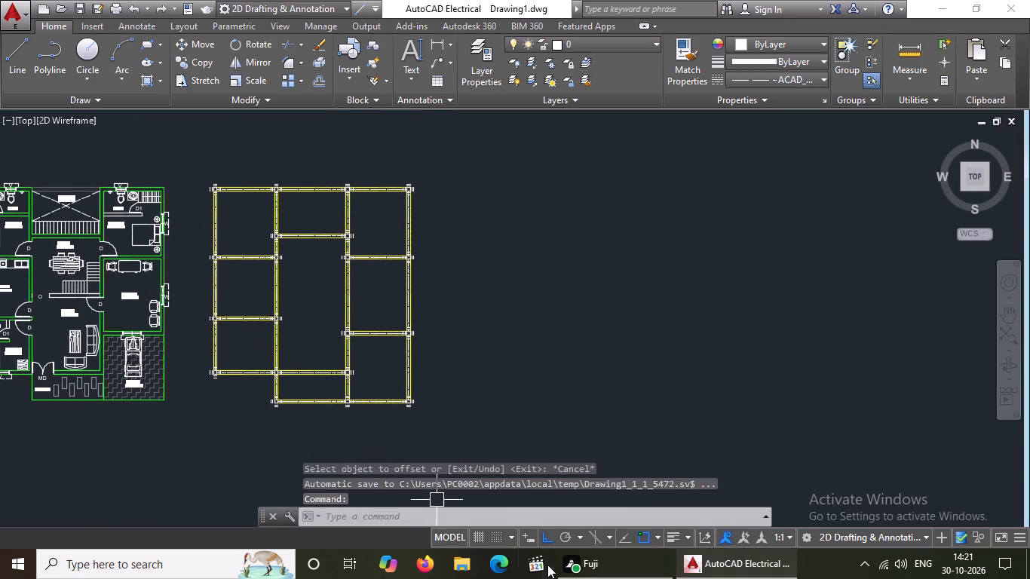
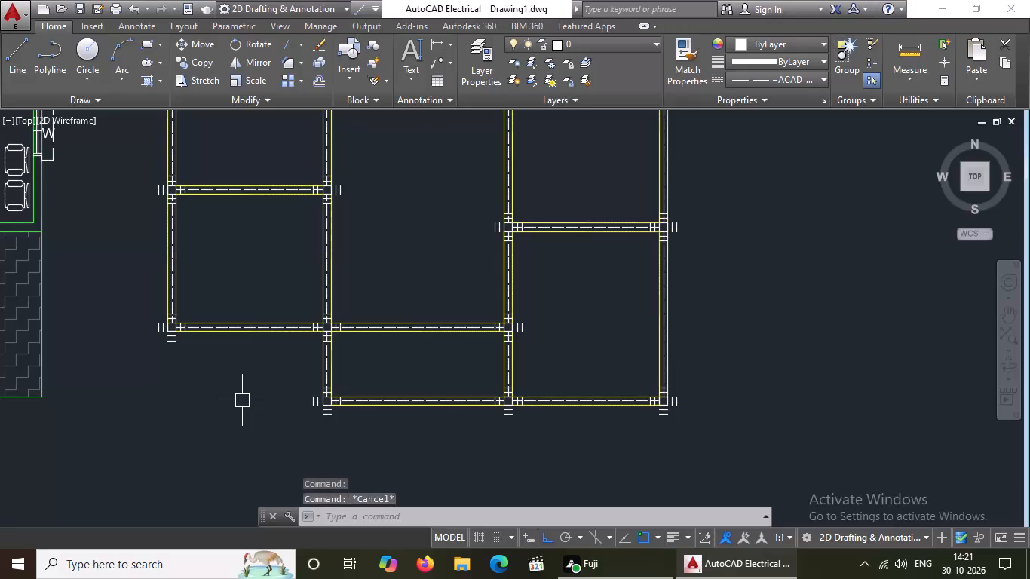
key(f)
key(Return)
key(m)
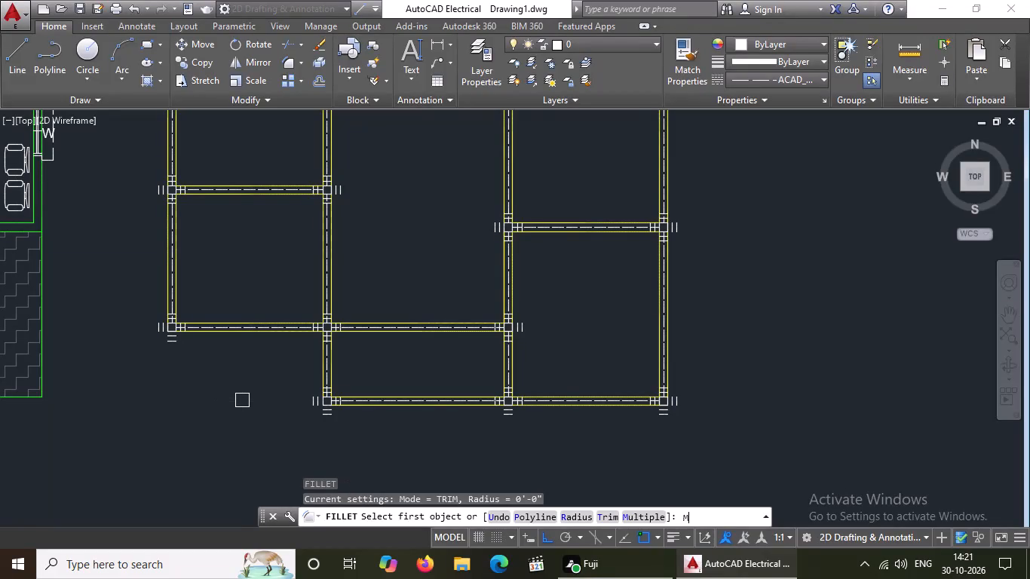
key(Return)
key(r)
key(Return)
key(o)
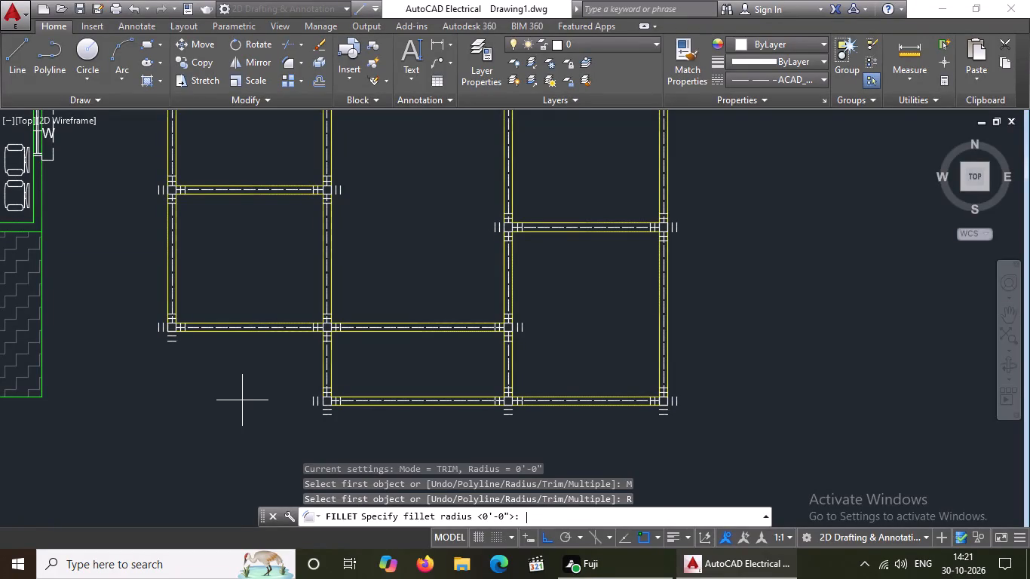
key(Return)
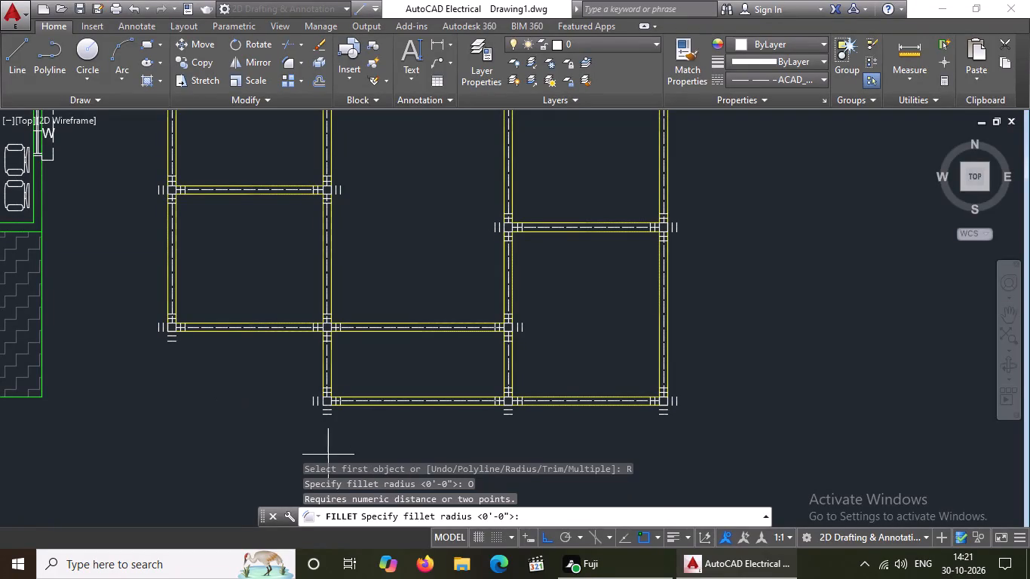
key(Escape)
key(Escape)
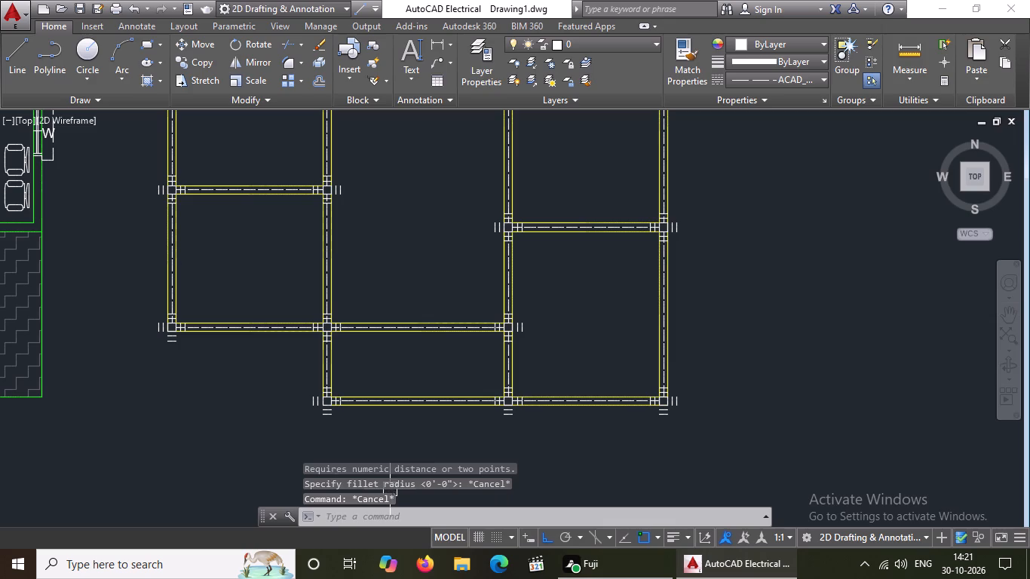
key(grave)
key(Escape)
Using Fillet in Multiple mode with radius 0, join both offset line pairs at the lower-left corner of the bottom wall's west-end column.
key(f)
key(Return)
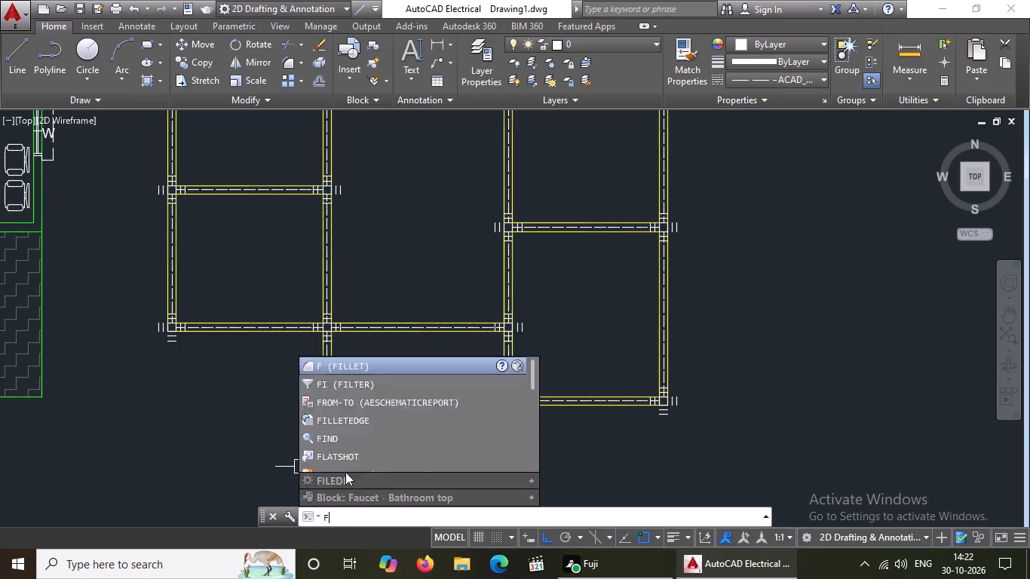
key(m)
key(Return)
key(r)
key(Return)
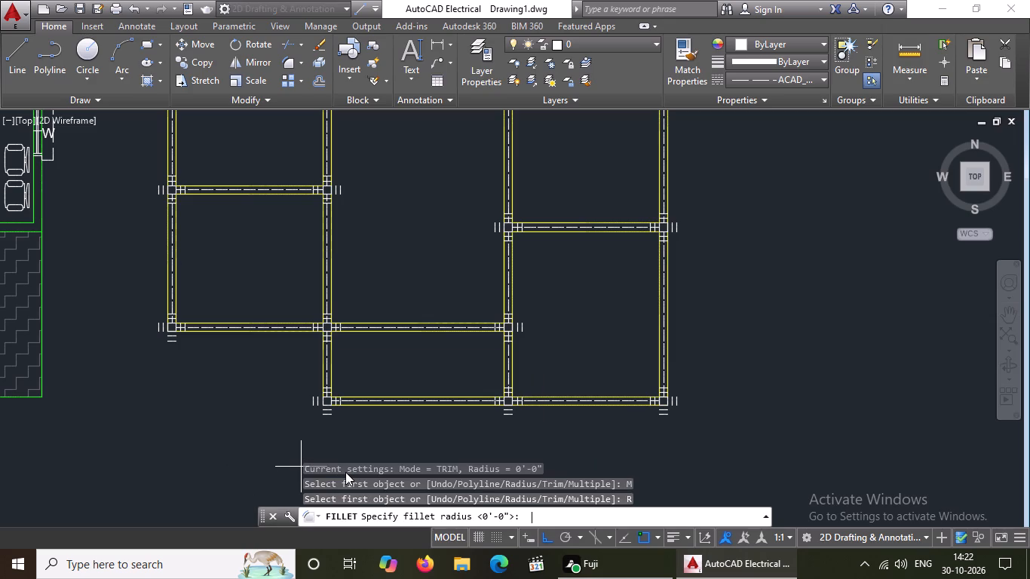
key(0)
key(Return)
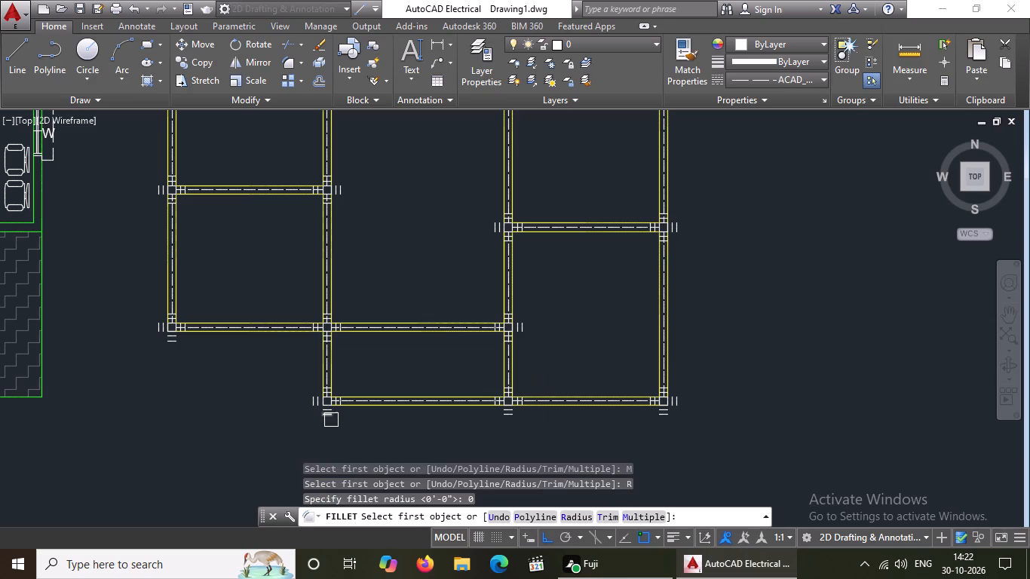
scroll(327, 419, up, 4)
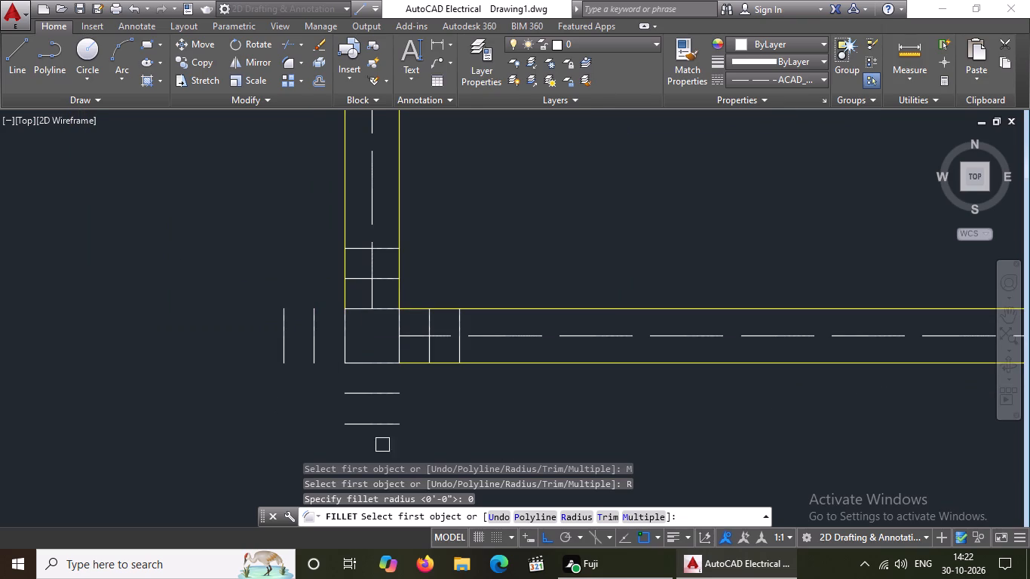
click(316, 353)
click(349, 393)
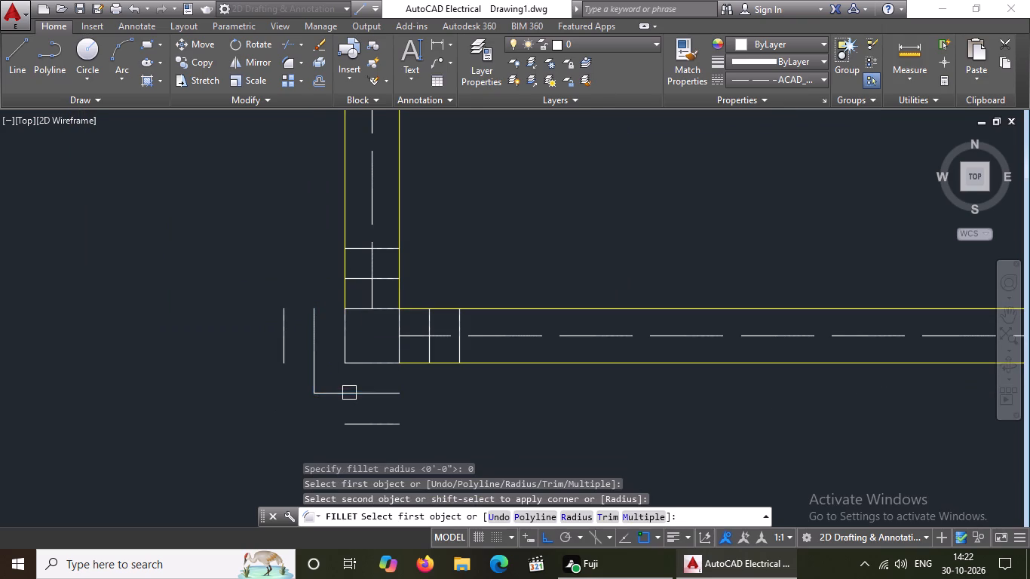
drag(280, 331, 283, 339)
click(357, 428)
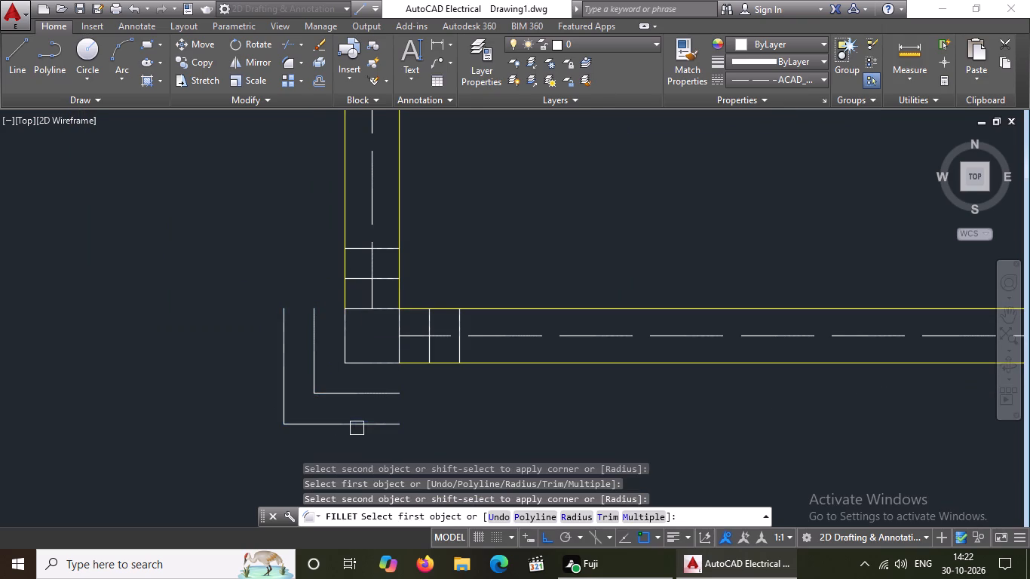
Fillet the remaining three corners of the inner and outer offset lines to close two concentric squares around this column.
click(368, 397)
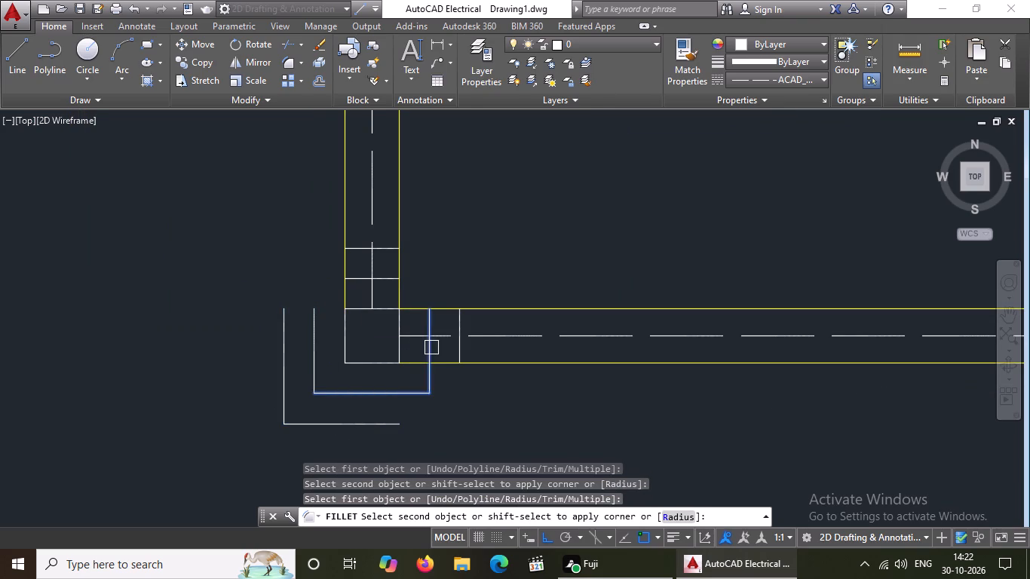
click(433, 348)
click(384, 427)
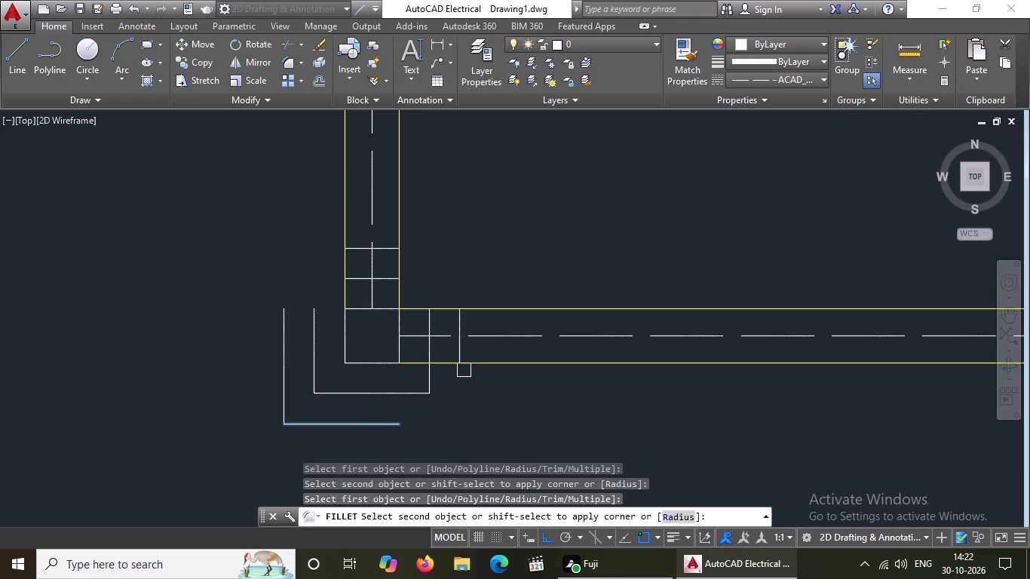
click(459, 354)
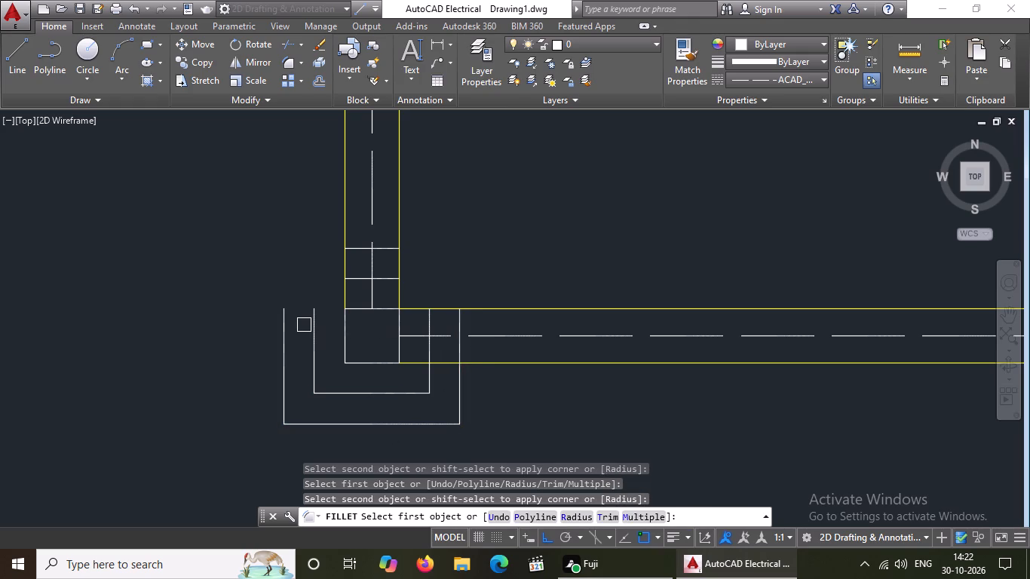
click(308, 319)
click(354, 282)
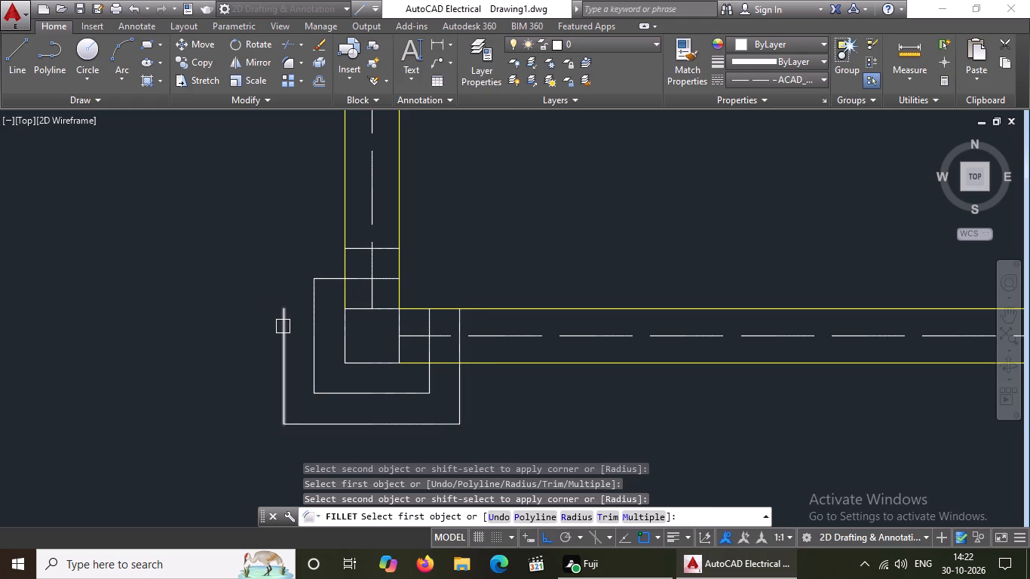
click(284, 327)
click(357, 250)
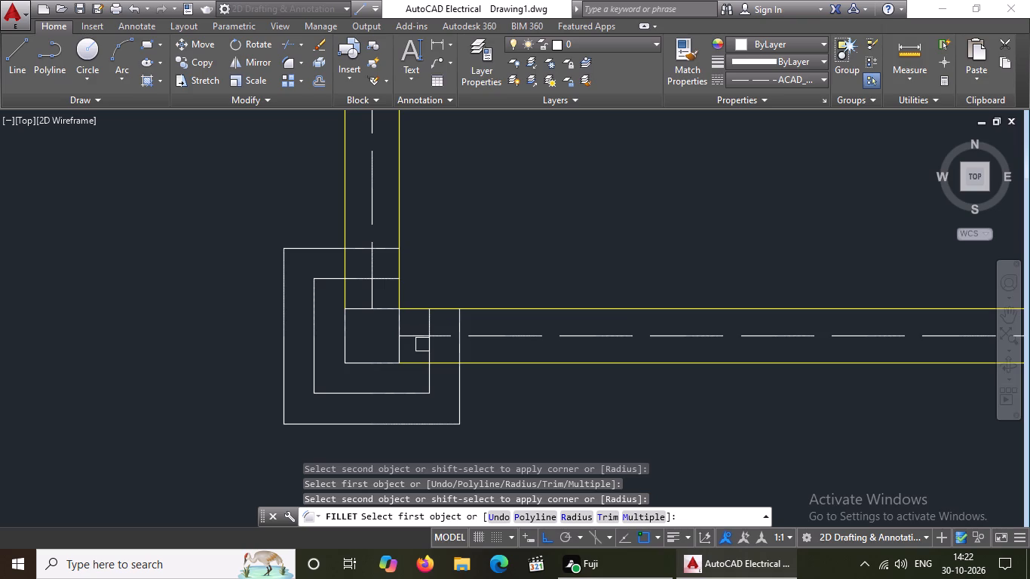
scroll(400, 278, up, 1)
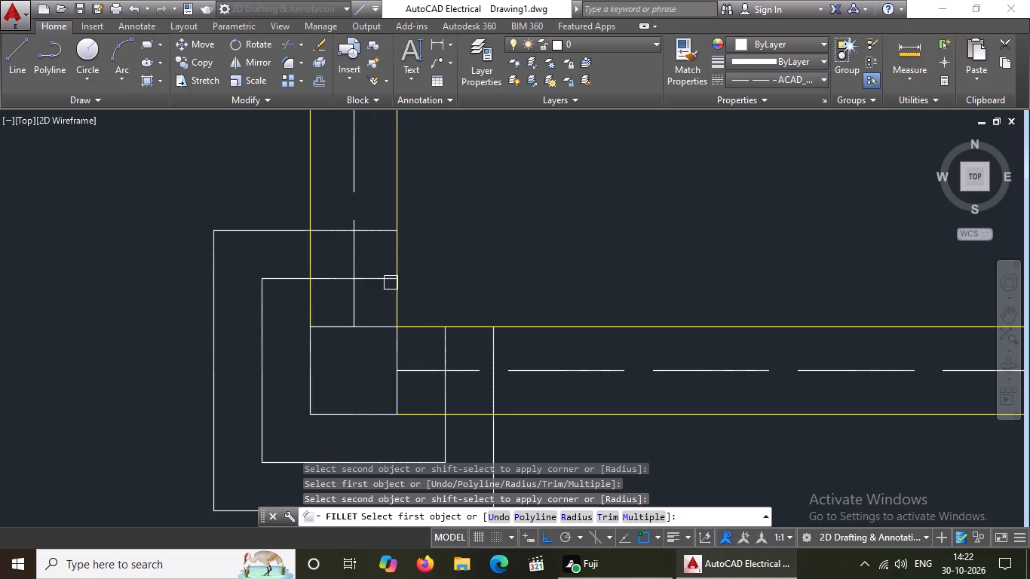
click(388, 283)
click(446, 347)
click(373, 228)
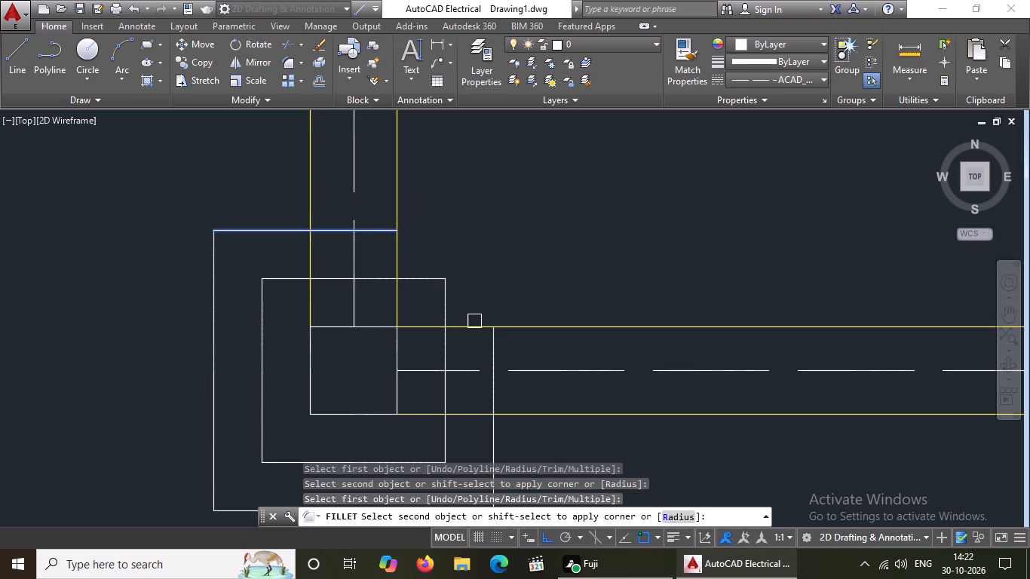
click(491, 351)
Fillet the inner and outer offset lines at both lower corners of the middle column on the bottom wall.
scroll(351, 309, down, 4)
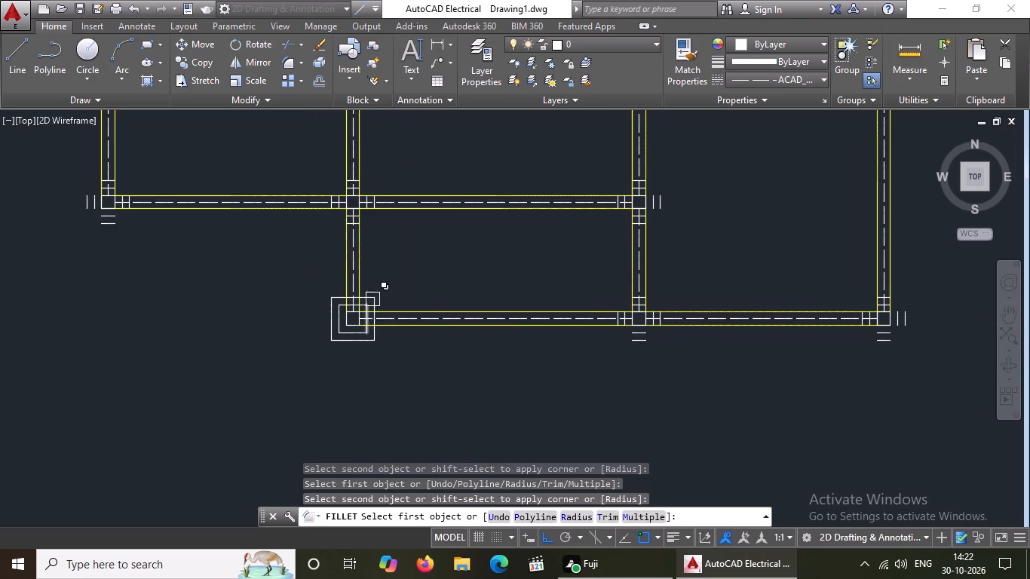
scroll(668, 324, up, 1)
scroll(608, 329, up, 2)
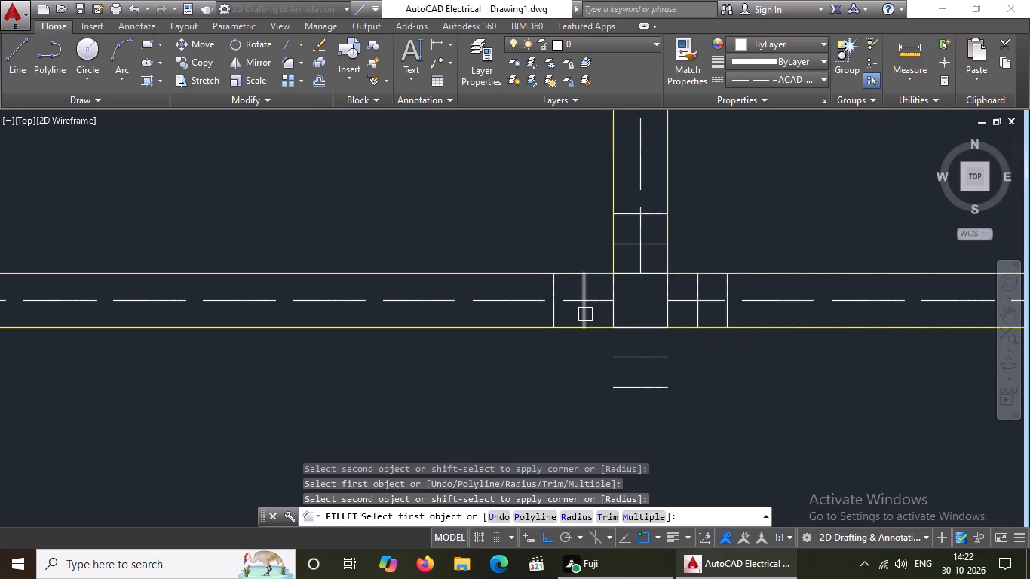
click(585, 314)
click(620, 354)
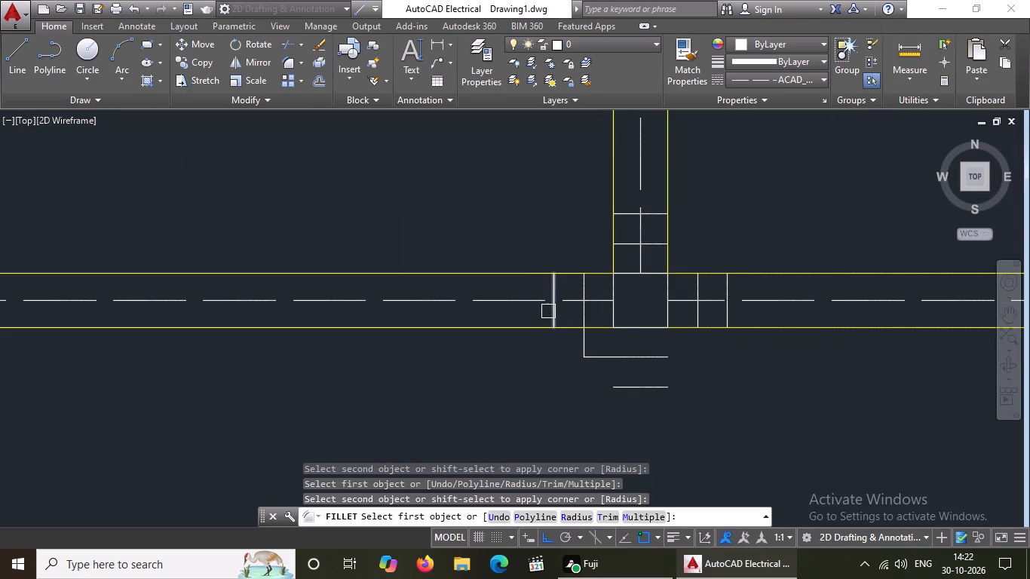
click(548, 311)
click(639, 391)
click(643, 364)
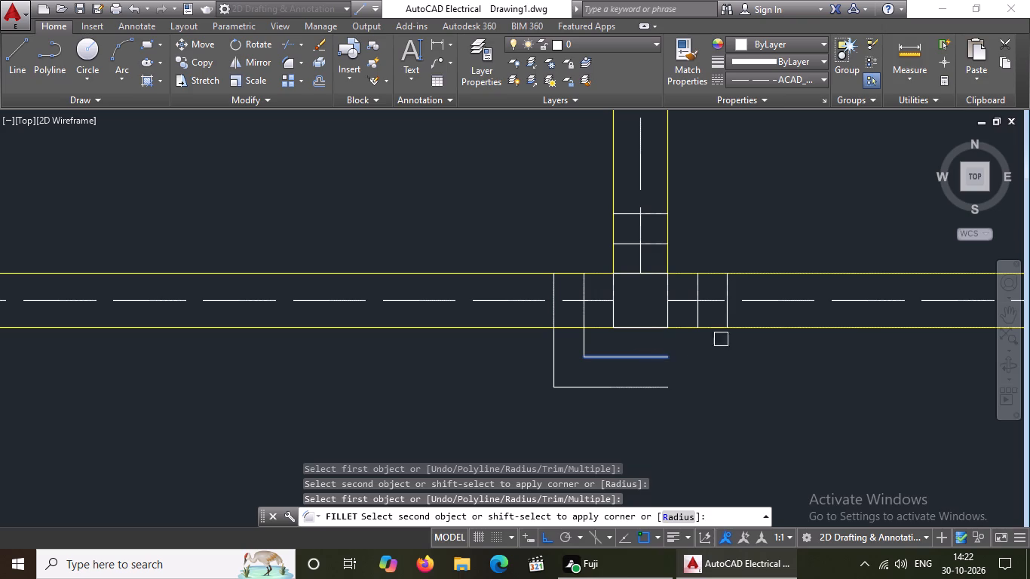
click(700, 312)
drag(640, 387, 662, 375)
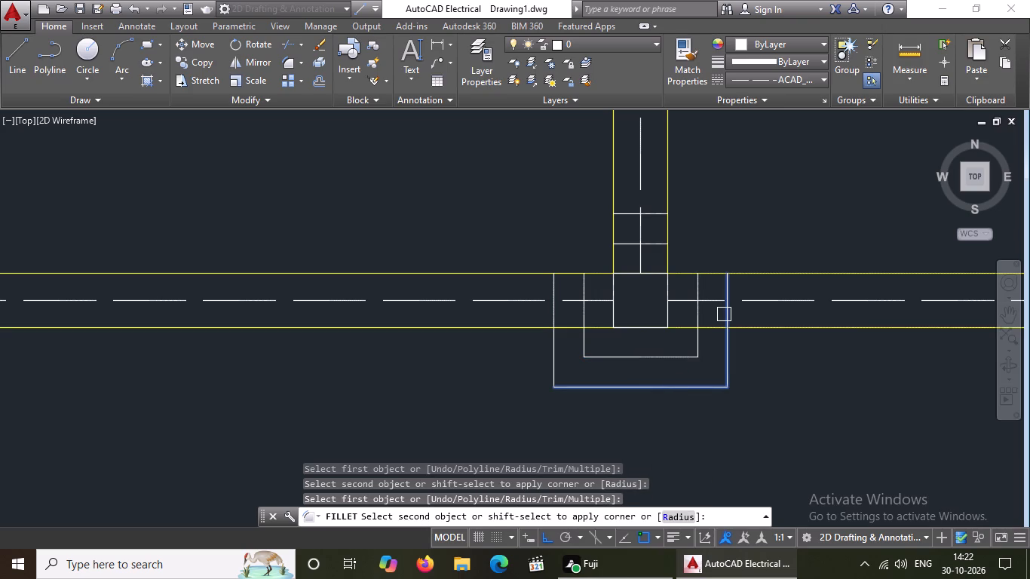
click(725, 313)
Fillet the inner and outer offset lines at both upper corners of the middle column, closing its two concentric squares.
click(578, 286)
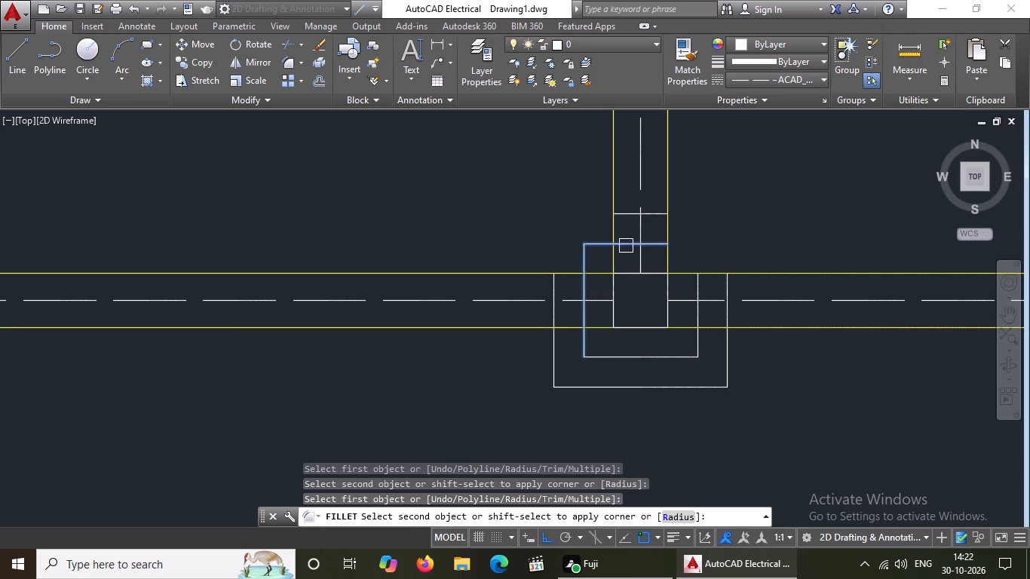
drag(626, 246, 626, 253)
click(558, 289)
click(628, 211)
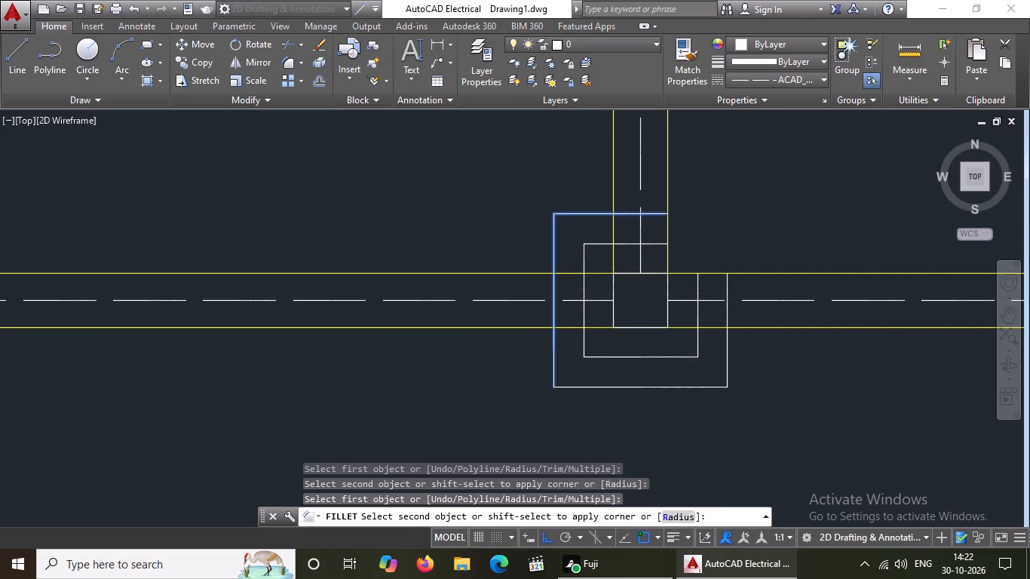
click(701, 282)
click(655, 244)
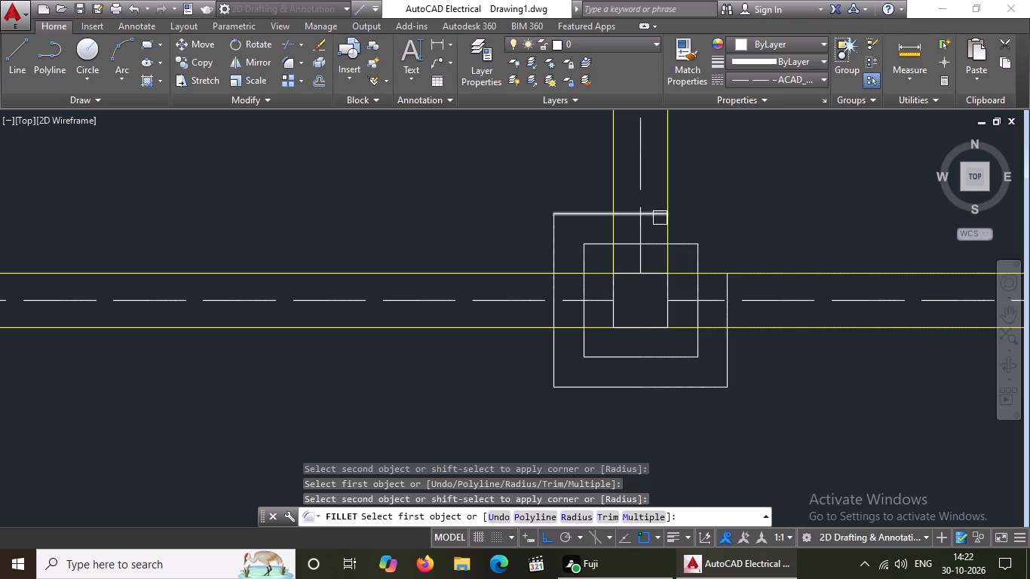
click(659, 213)
click(730, 287)
Fillet the inner and outer offset lines at both lower corners of the column at the bottom wall's east end.
scroll(585, 349, down, 4)
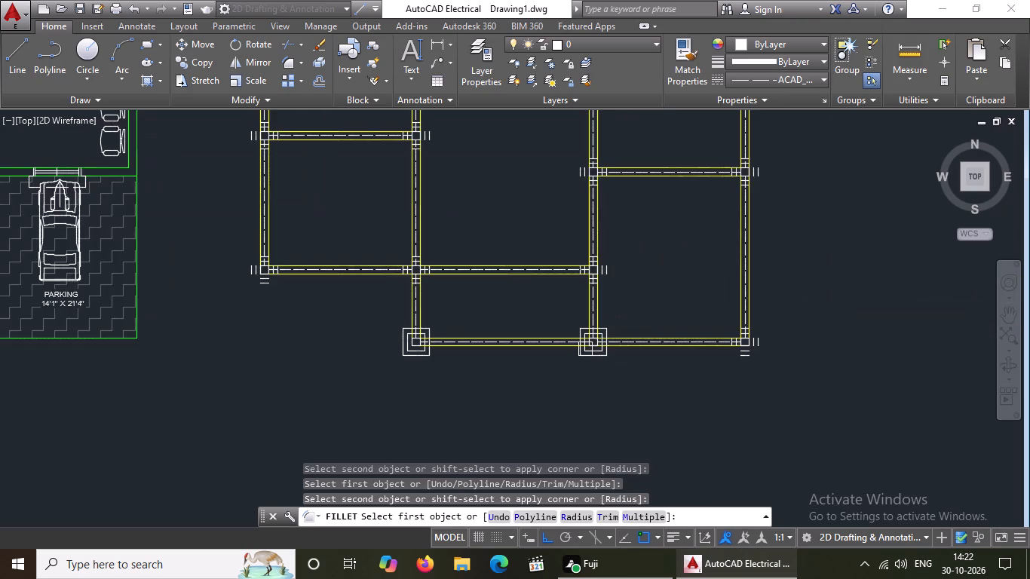
scroll(778, 332, up, 3)
scroll(614, 400, up, 1)
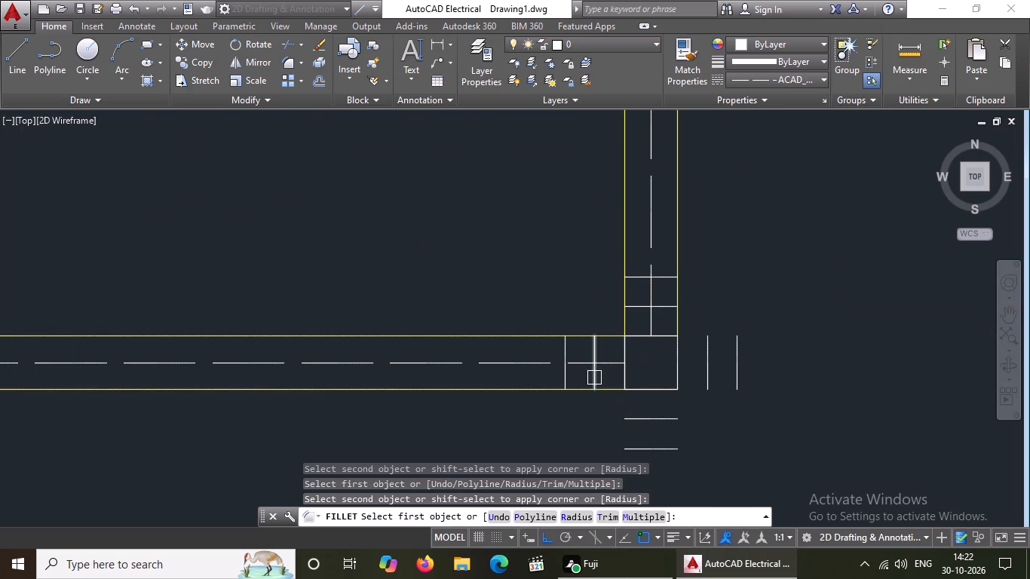
click(592, 378)
click(643, 421)
click(567, 375)
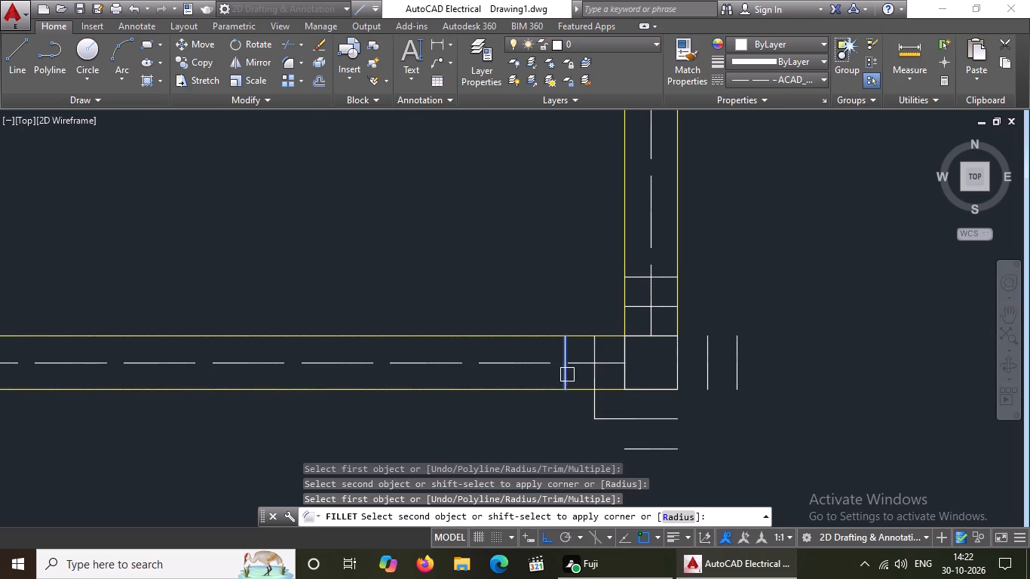
click(649, 449)
click(652, 419)
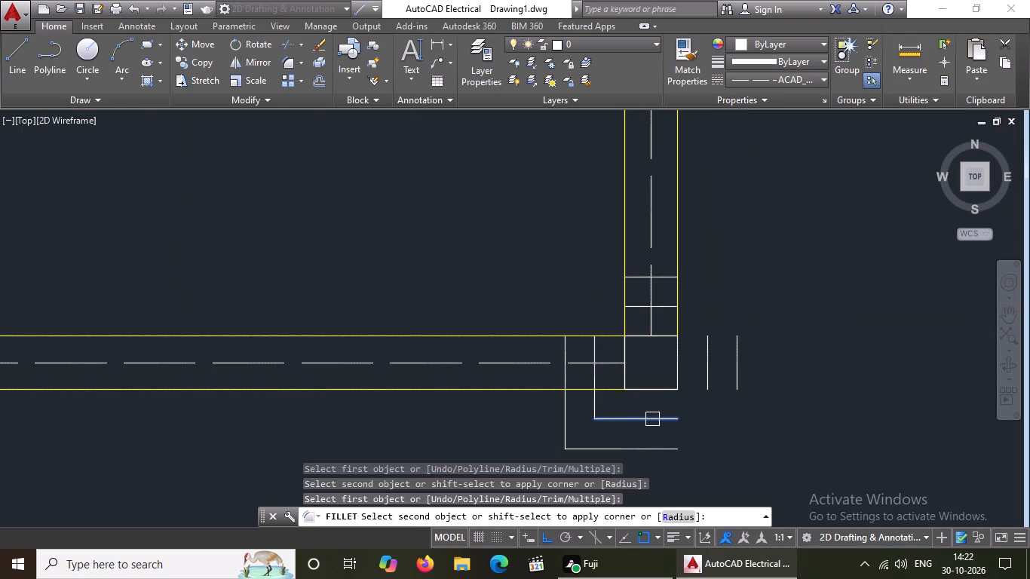
click(705, 376)
drag(659, 446, 670, 441)
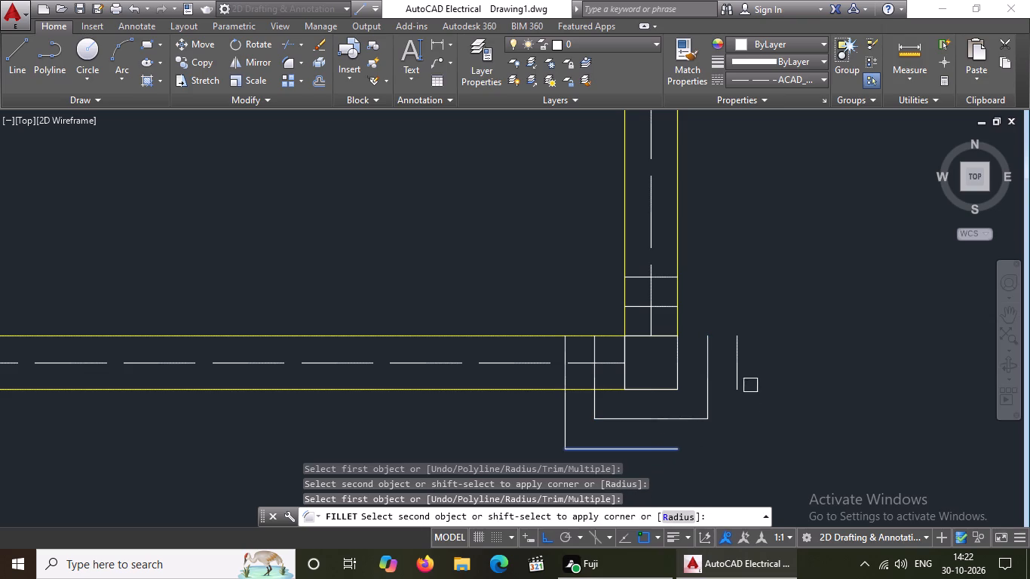
click(741, 378)
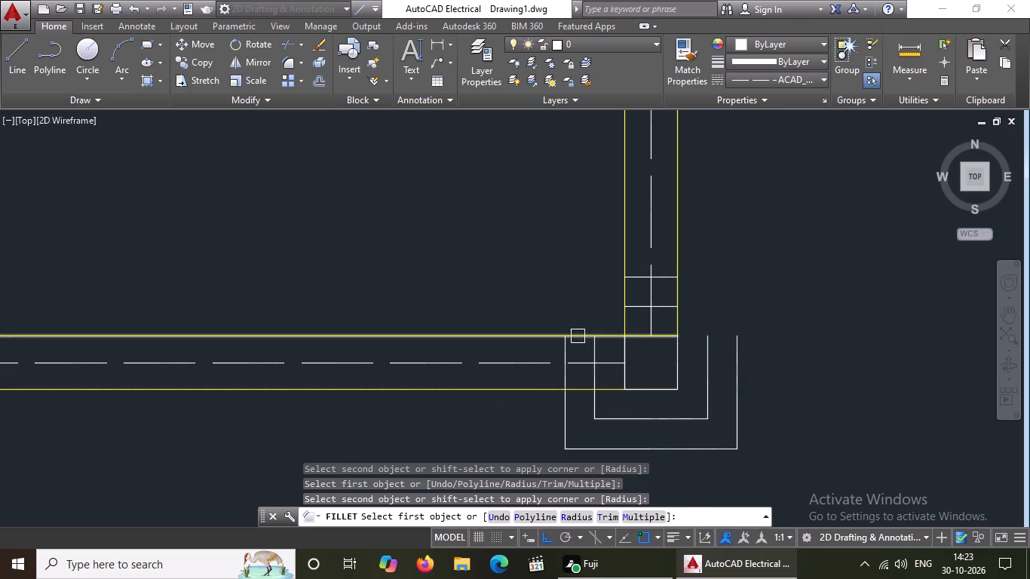
Fillet the inner and outer offset lines at both upper corners of the bottom wall's east-end column, closing its two concentric squares.
click(594, 352)
click(642, 311)
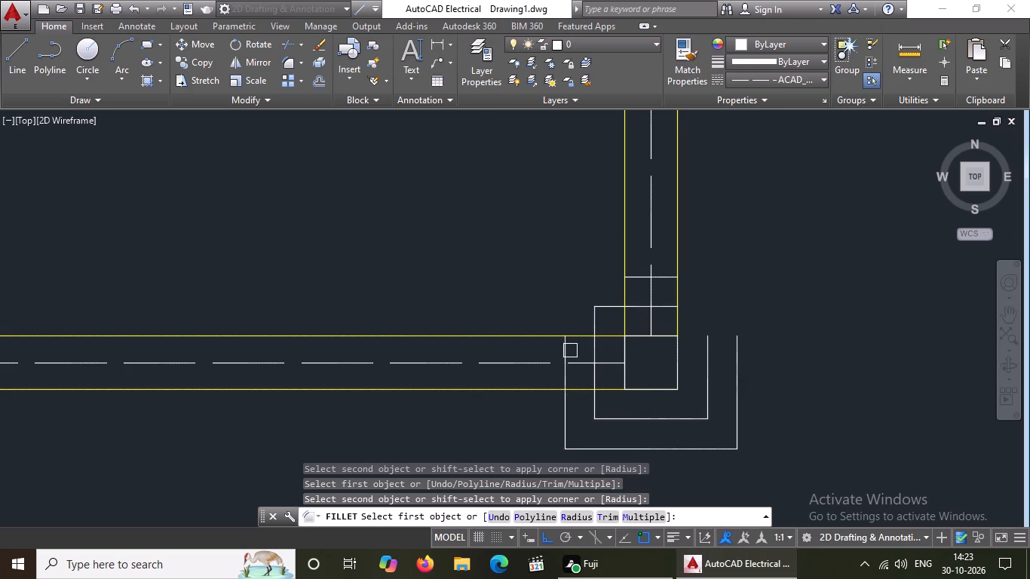
drag(559, 348, 569, 342)
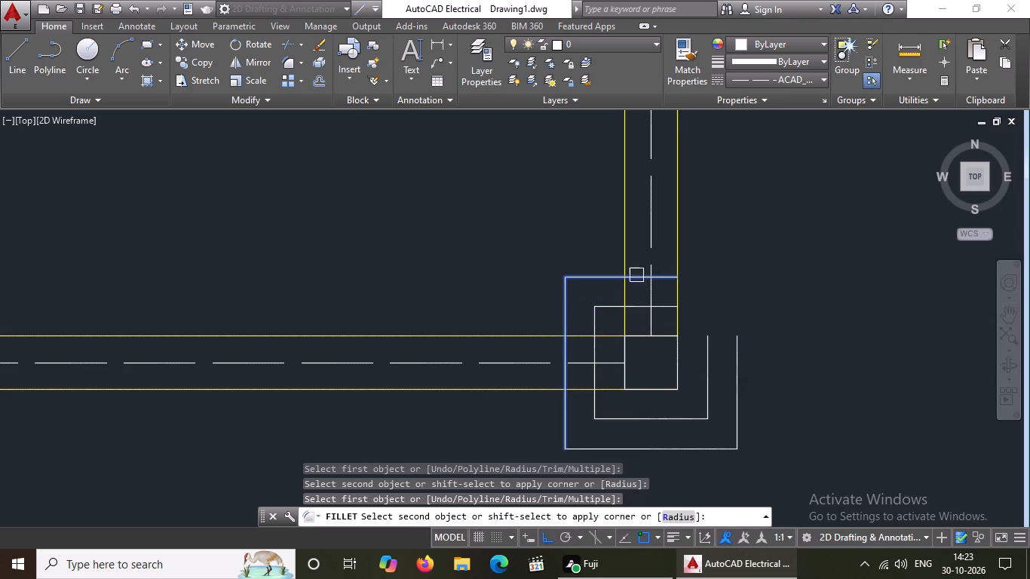
click(636, 274)
click(702, 351)
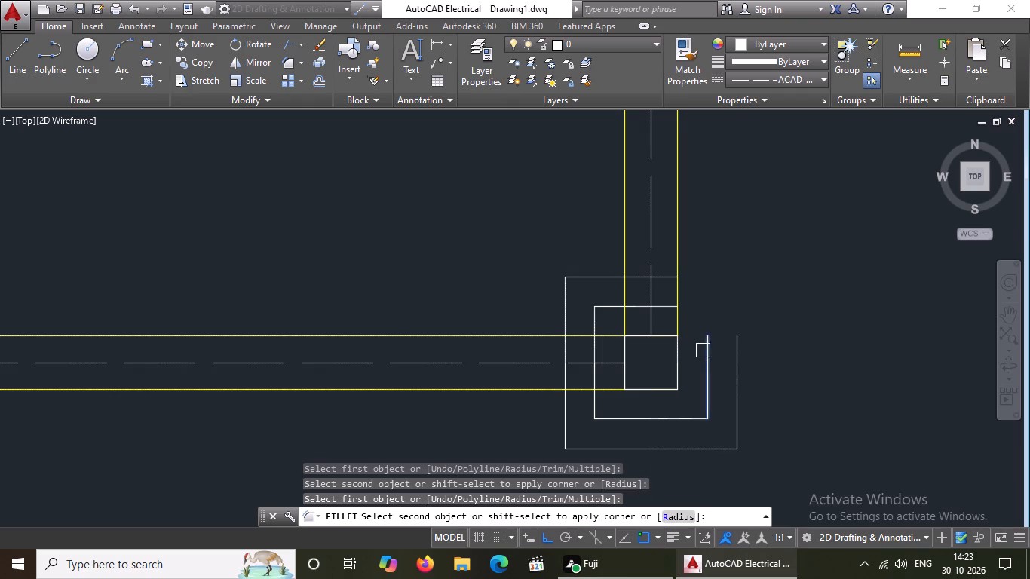
click(661, 305)
click(664, 274)
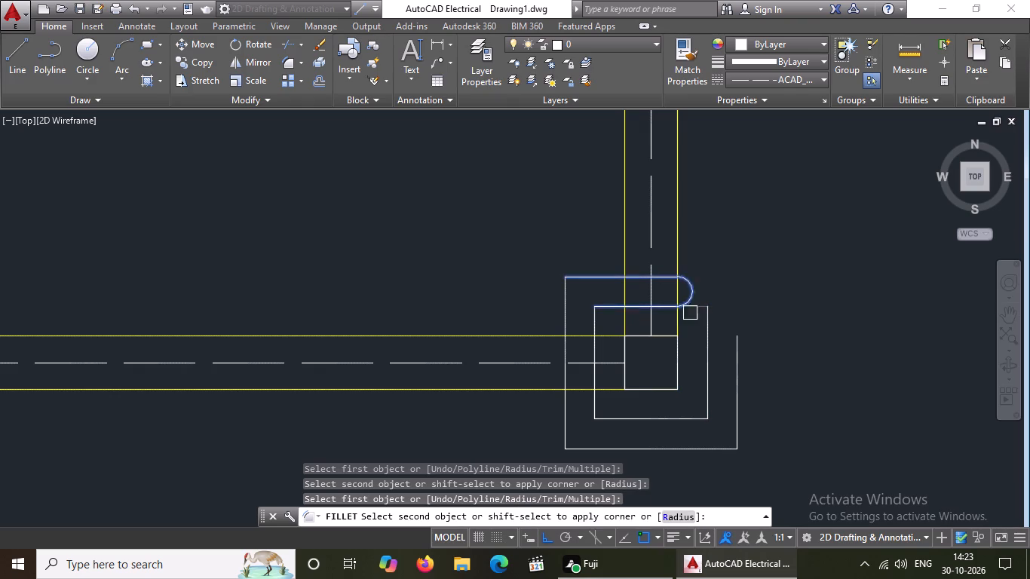
click(734, 350)
Fillet the inner and outer offset lines at both lower corners of the column directly north of the bottom wall's middle column.
scroll(630, 382, down, 2)
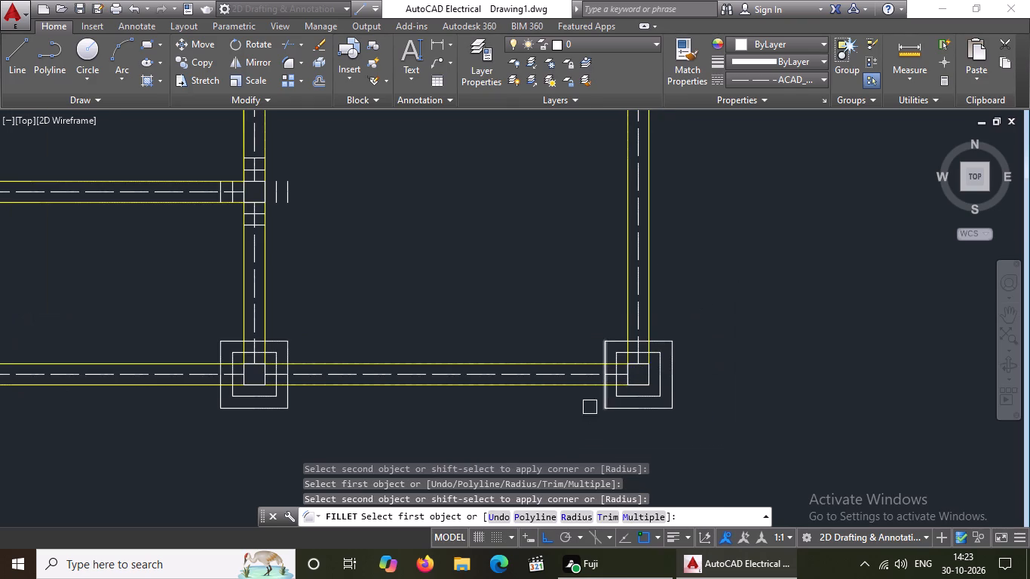
scroll(520, 425, down, 2)
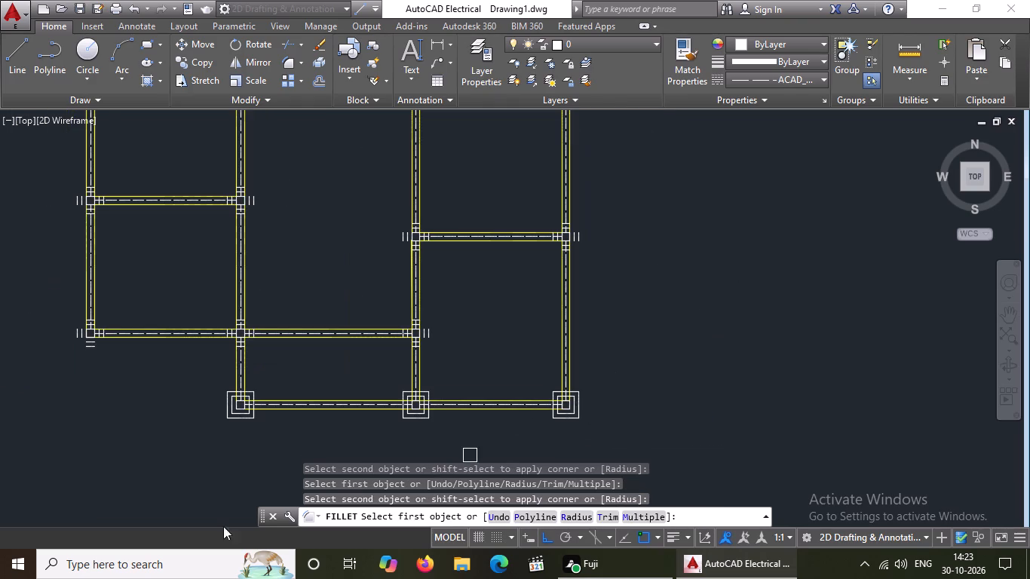
scroll(415, 332, up, 2)
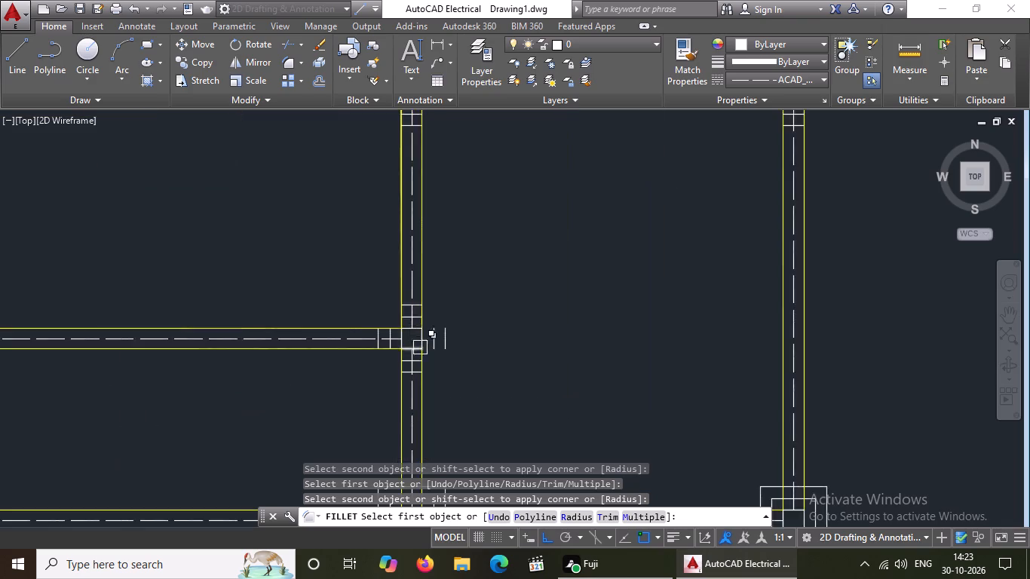
scroll(420, 348, up, 2)
click(340, 338)
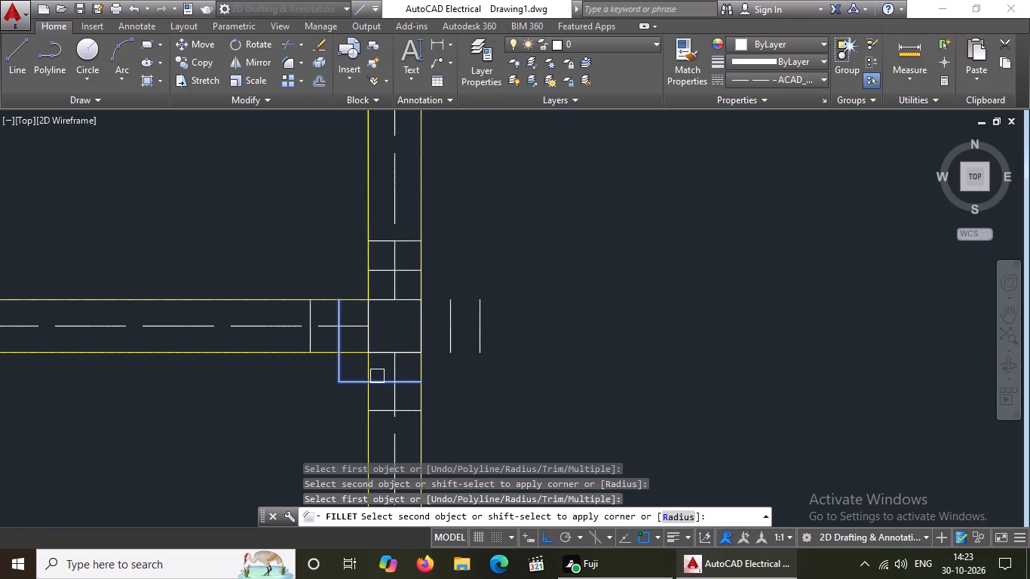
click(378, 378)
click(310, 339)
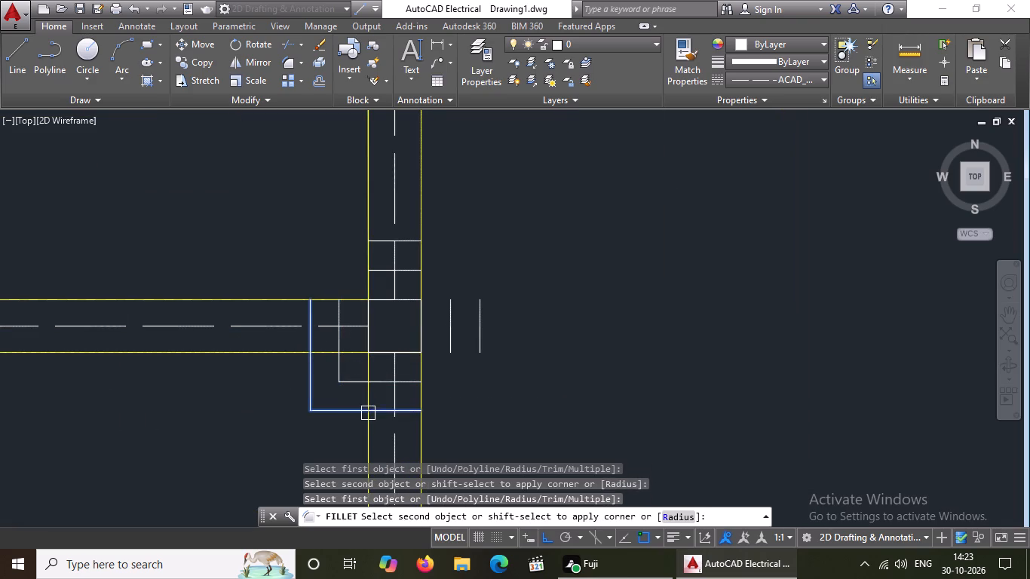
click(376, 414)
drag(409, 386, 417, 378)
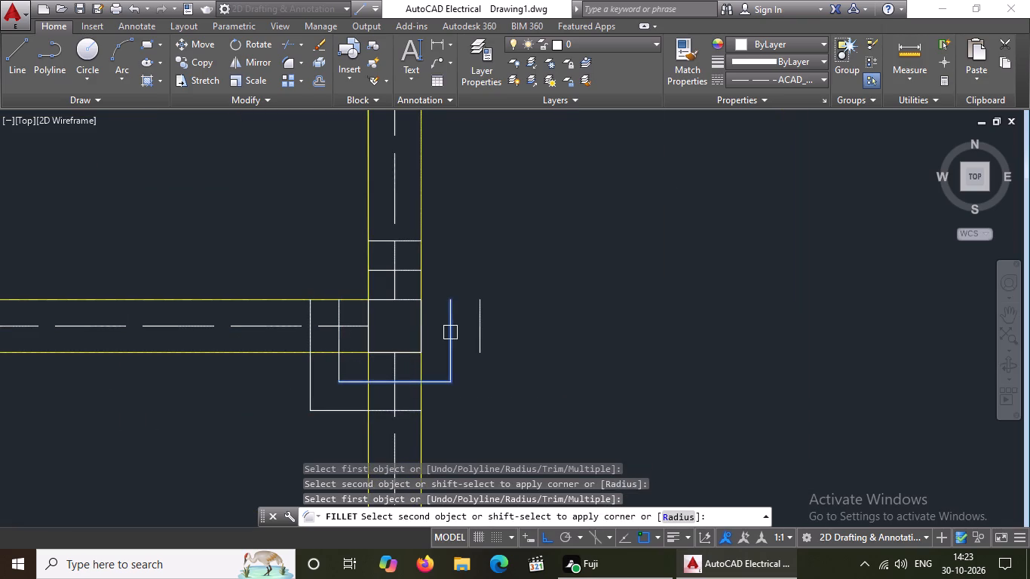
click(451, 332)
click(402, 412)
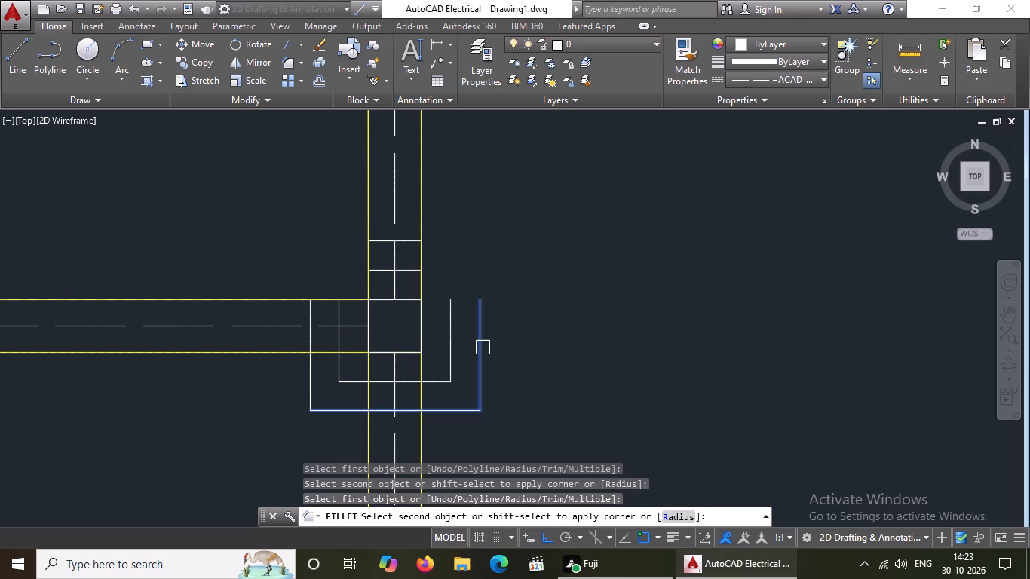
click(483, 348)
Fillet the inner and outer offset lines at both upper corners of this column, closing its two concentric squares.
drag(336, 317, 348, 312)
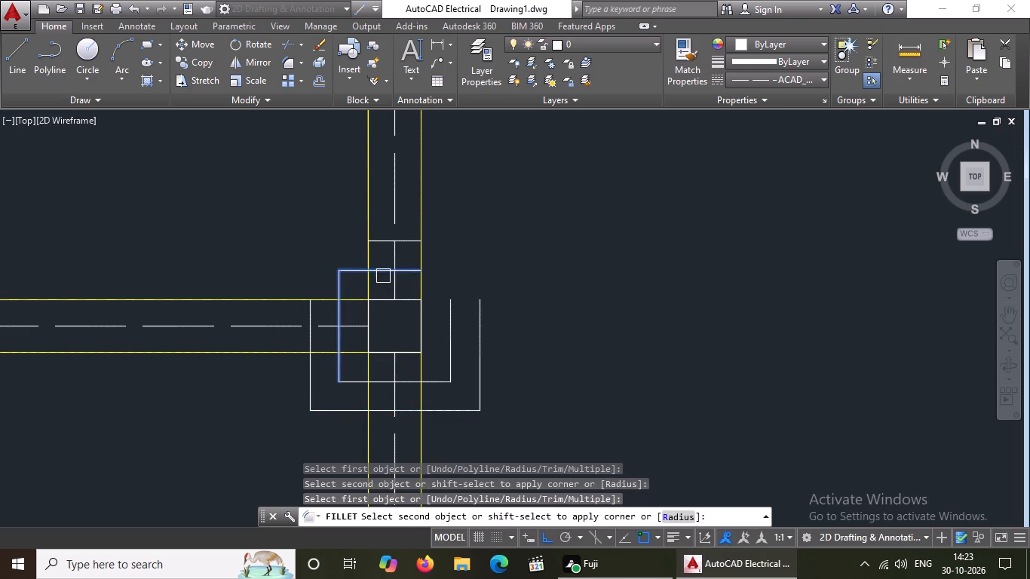
click(383, 275)
click(313, 312)
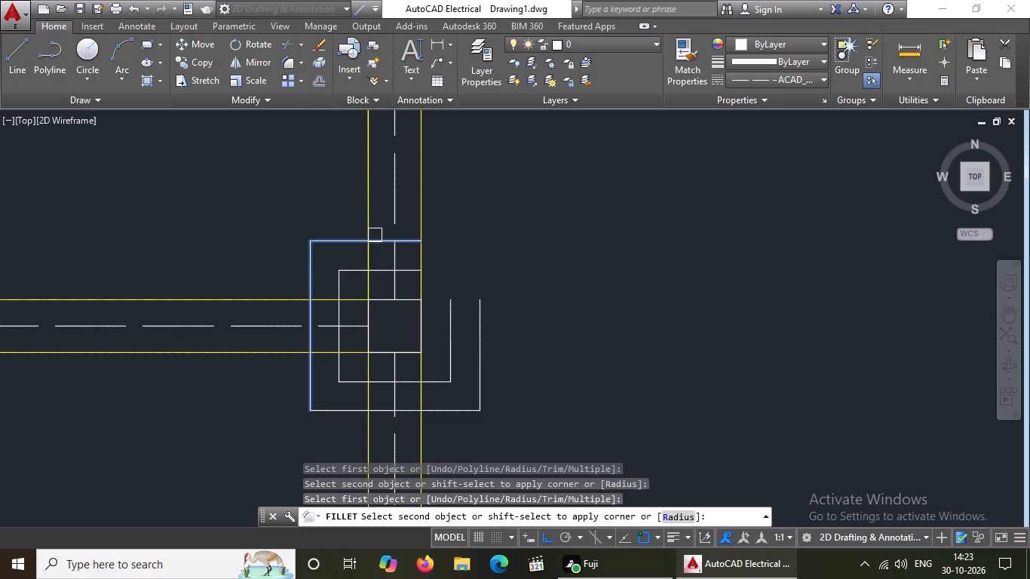
click(379, 244)
click(452, 326)
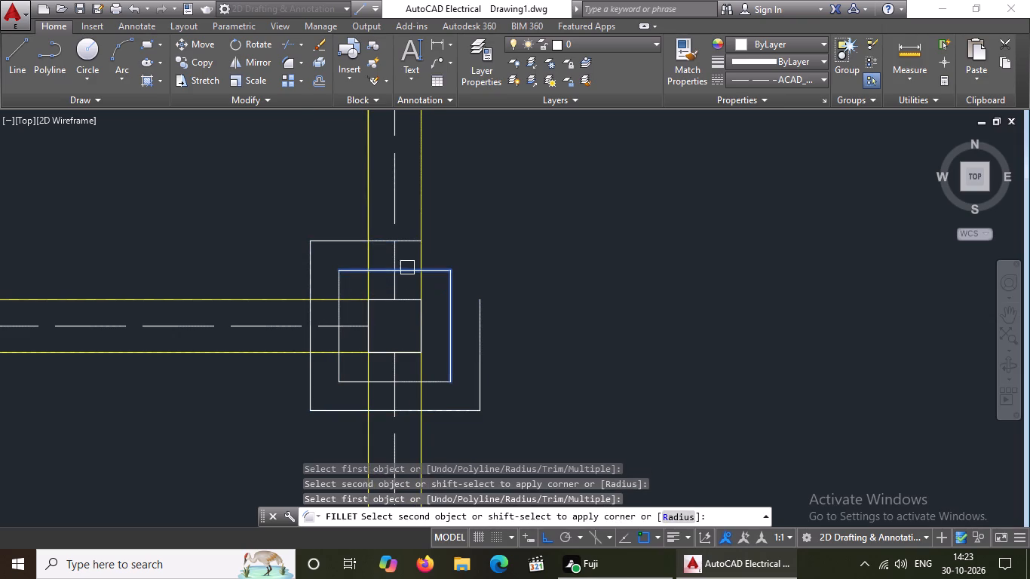
click(409, 268)
click(407, 244)
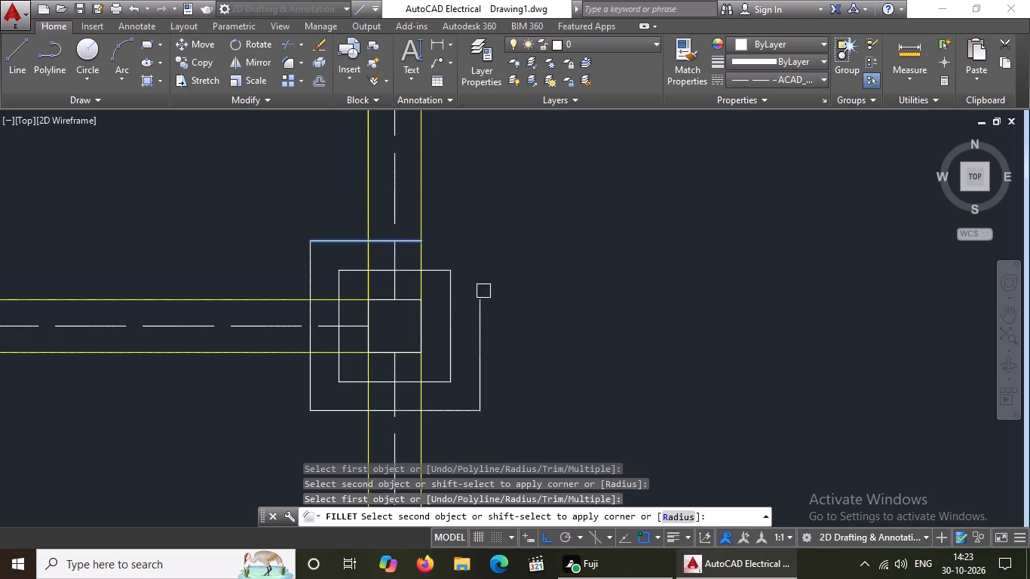
click(482, 324)
Fillet the inner and outer offset lines at both lower corners of the column at the wall crossing north of the bottom wall's west end.
scroll(448, 286, down, 3)
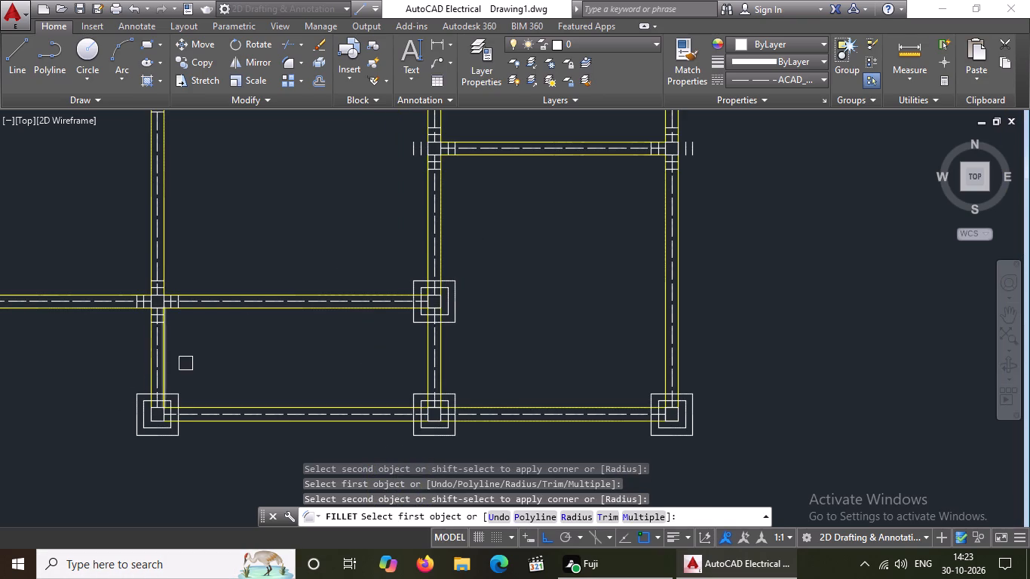
scroll(149, 296, up, 4)
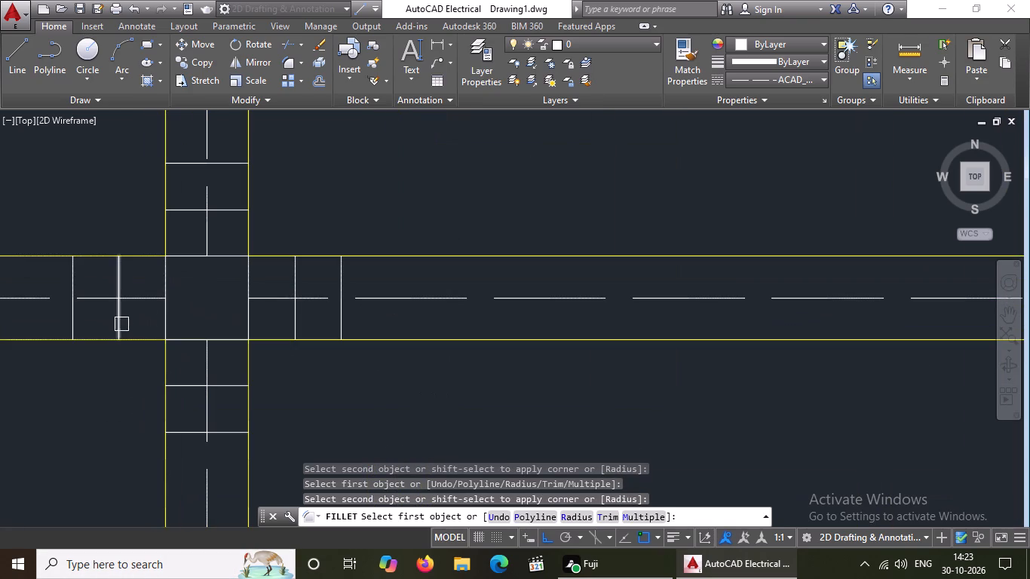
drag(116, 315, 121, 327)
click(195, 384)
click(71, 326)
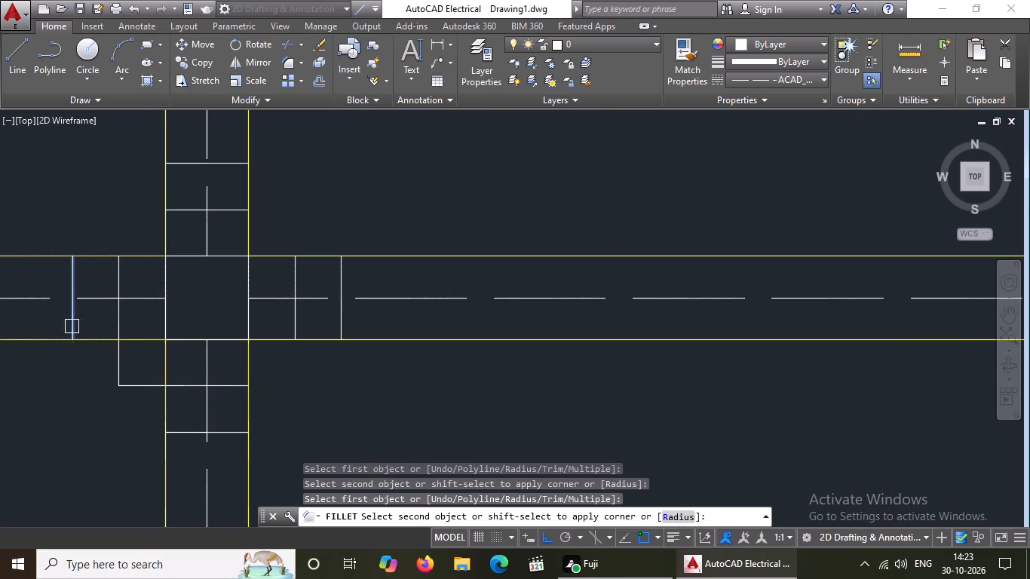
click(186, 434)
click(219, 384)
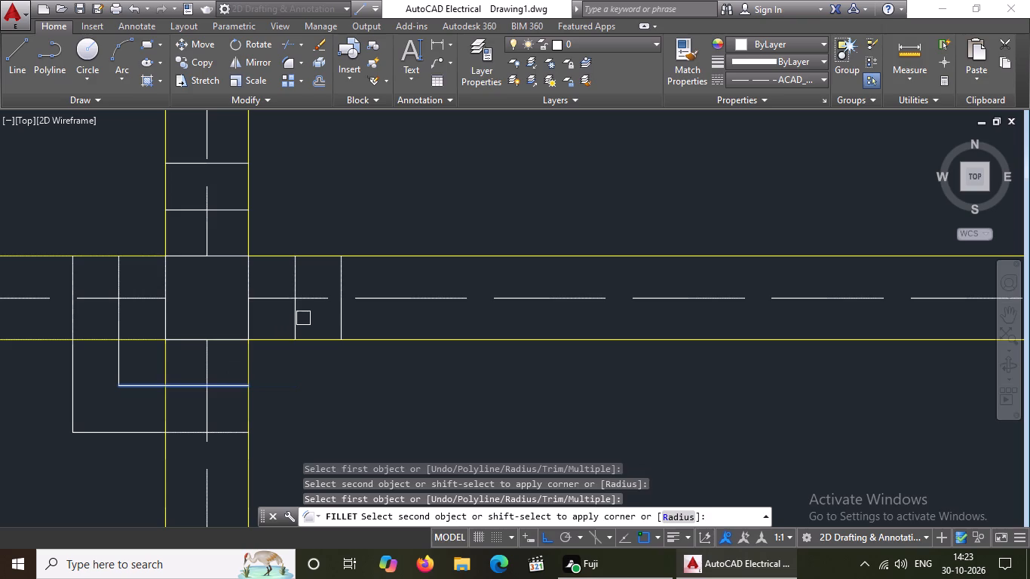
click(289, 323)
drag(220, 436, 231, 429)
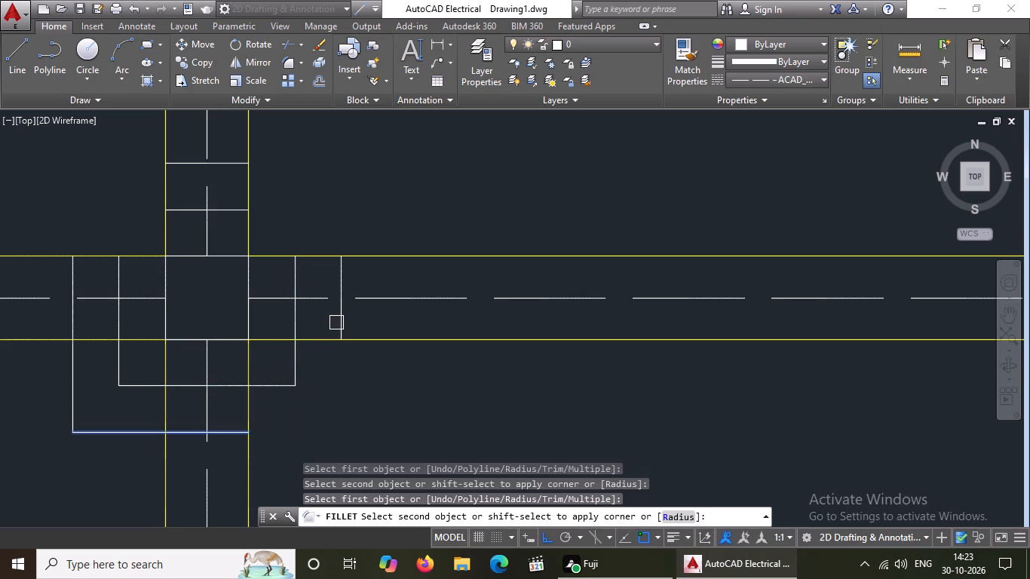
click(336, 323)
Fillet the inner and outer offset lines at both upper corners of the crossing column, closing its two concentric squares.
click(115, 277)
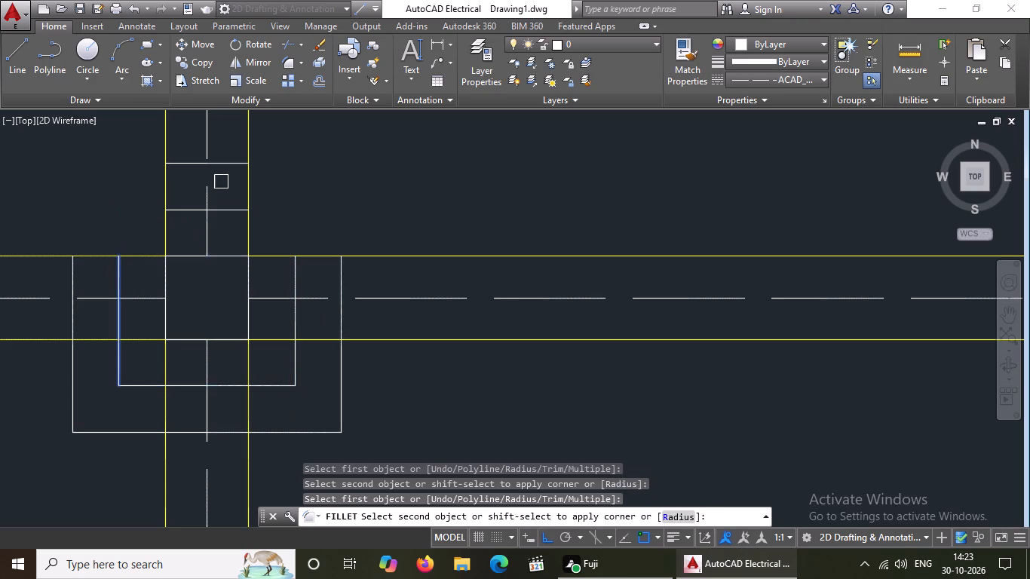
click(189, 208)
click(76, 274)
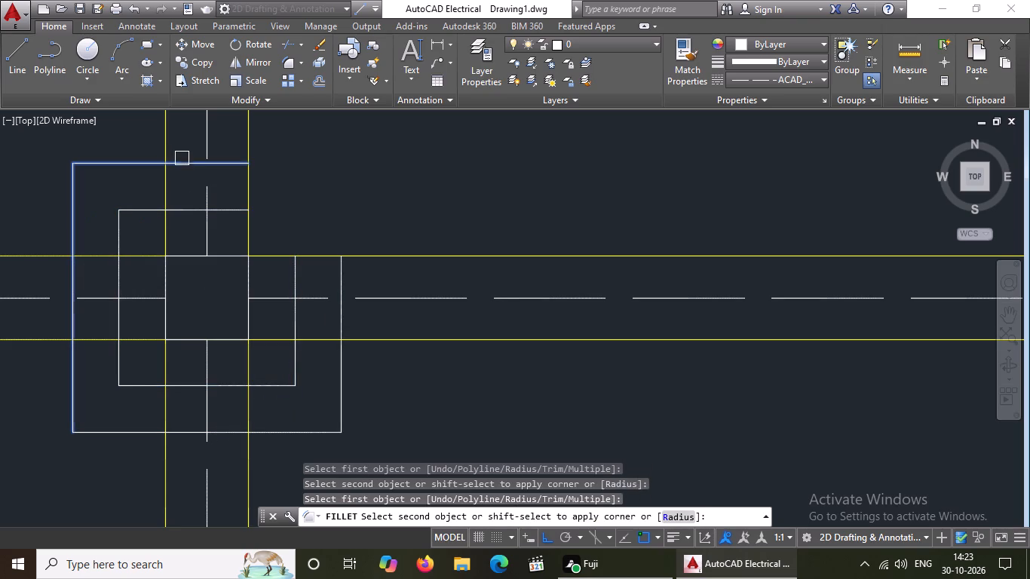
click(182, 158)
click(293, 283)
click(225, 216)
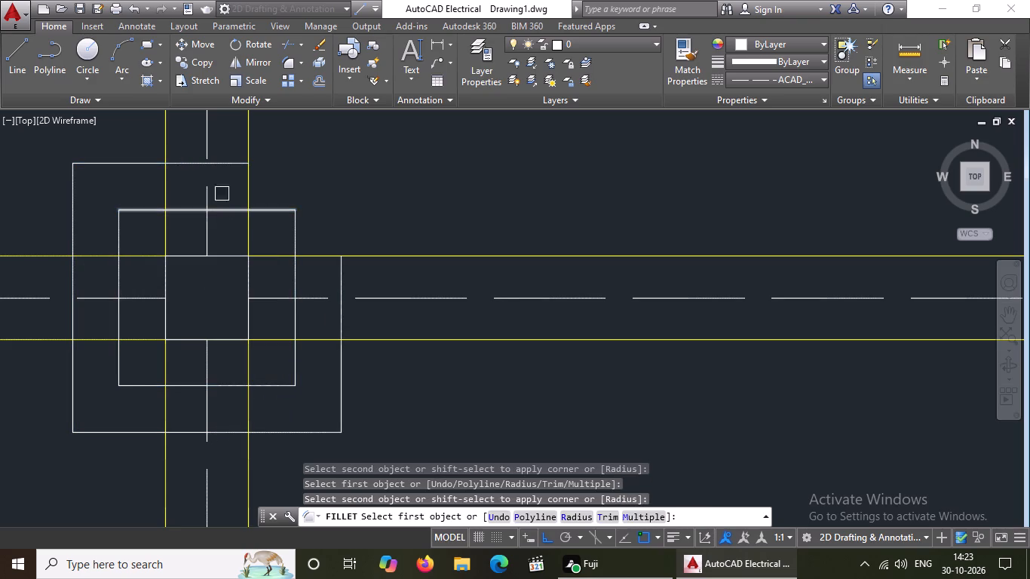
click(213, 165)
click(346, 283)
Fillet the inner and outer offset lines at both lower corners of the column at the west end of the same horizontal wall.
scroll(271, 254, down, 4)
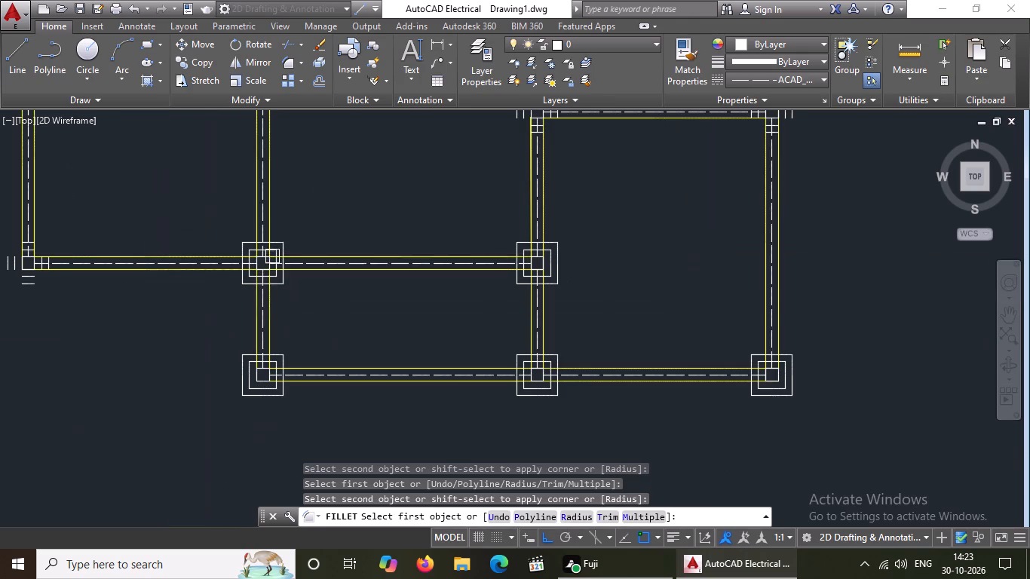
scroll(0, 258, up, 3)
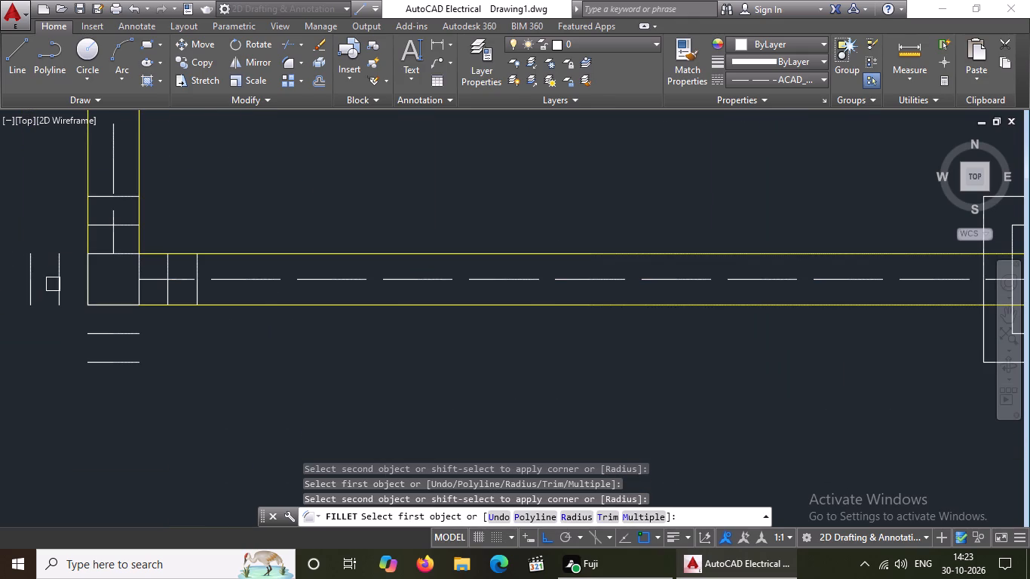
click(57, 282)
click(105, 336)
click(24, 293)
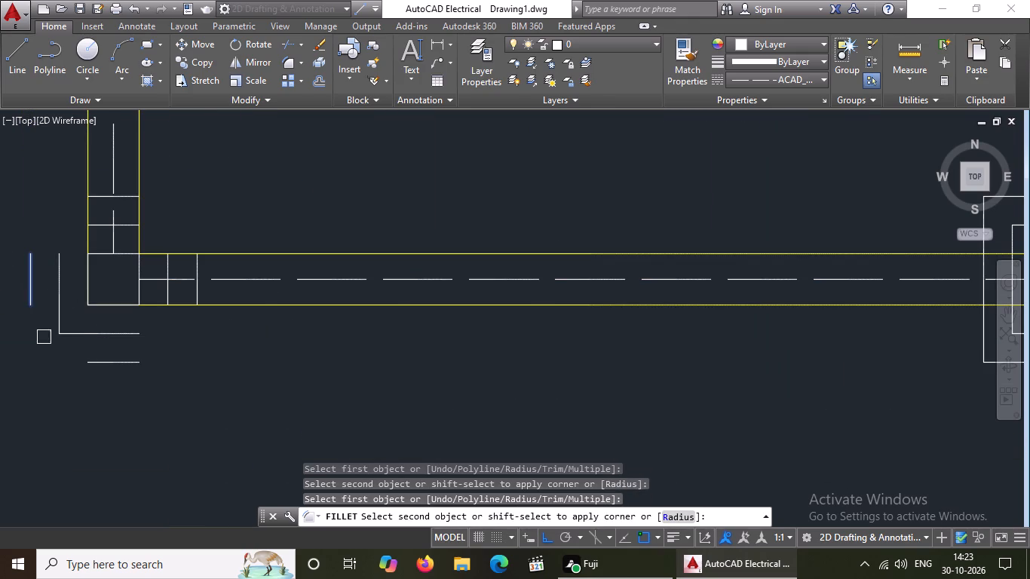
click(102, 360)
click(133, 332)
click(162, 295)
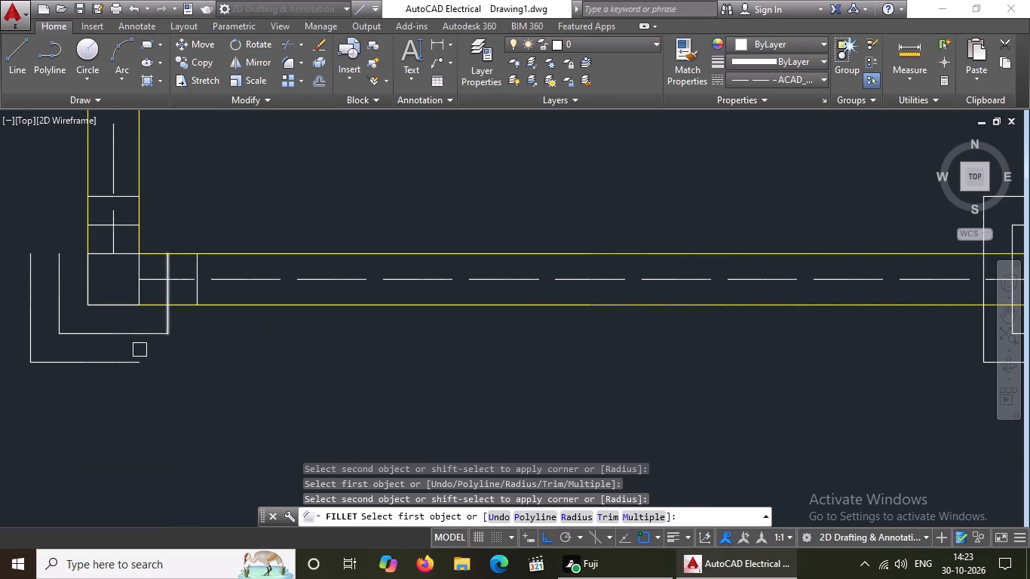
drag(130, 363, 146, 353)
click(195, 295)
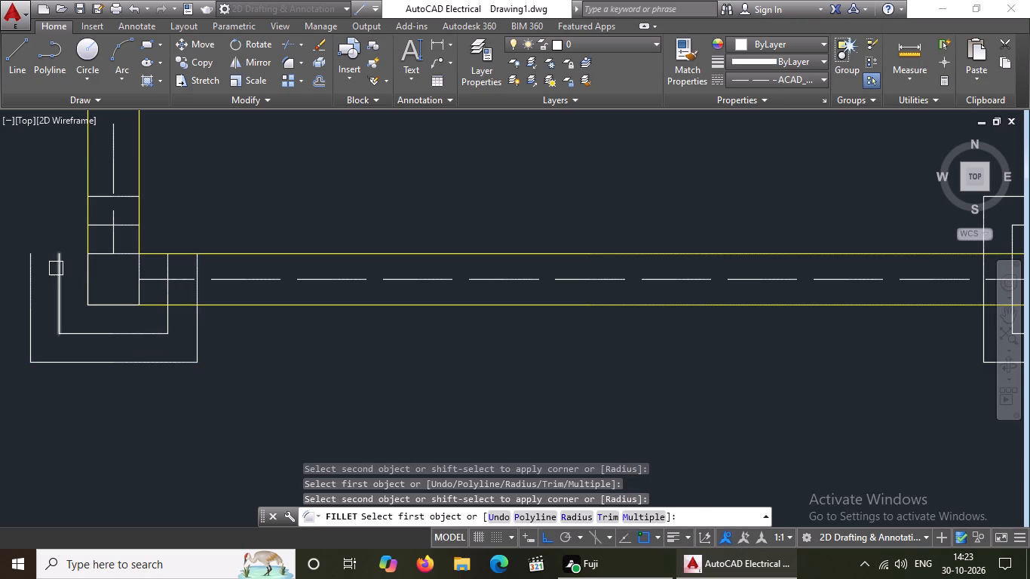
Fillet the inner and outer offset lines at both upper corners of the west-end column, closing its two concentric squares.
drag(59, 267, 71, 259)
click(105, 228)
drag(30, 273, 38, 259)
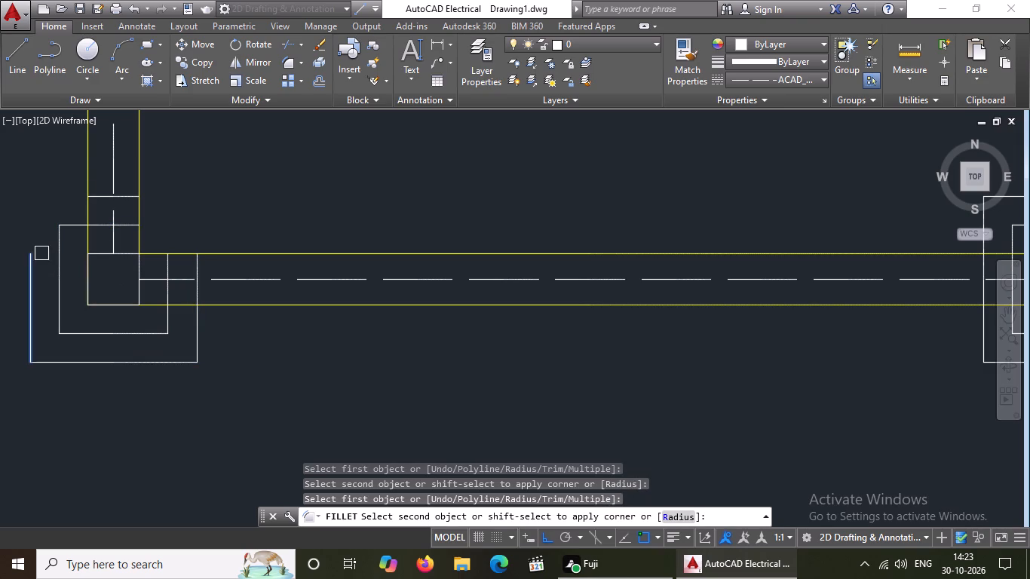
click(102, 198)
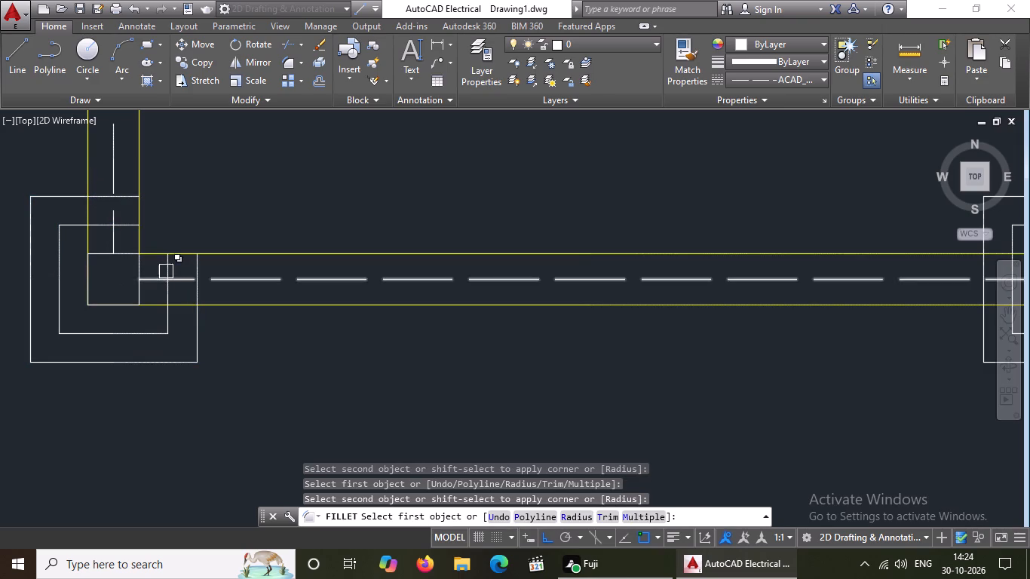
click(166, 269)
click(122, 227)
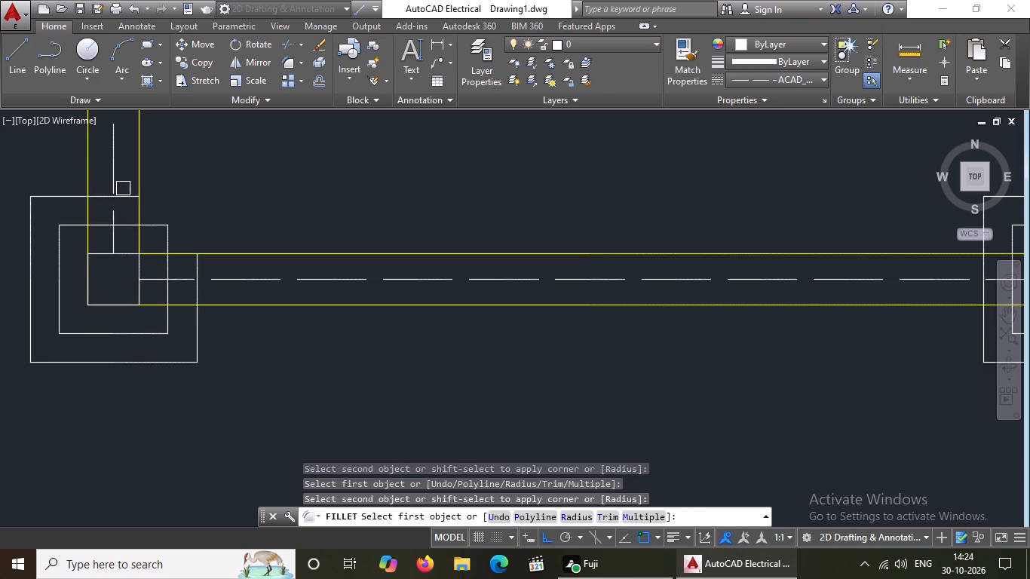
click(123, 197)
click(192, 268)
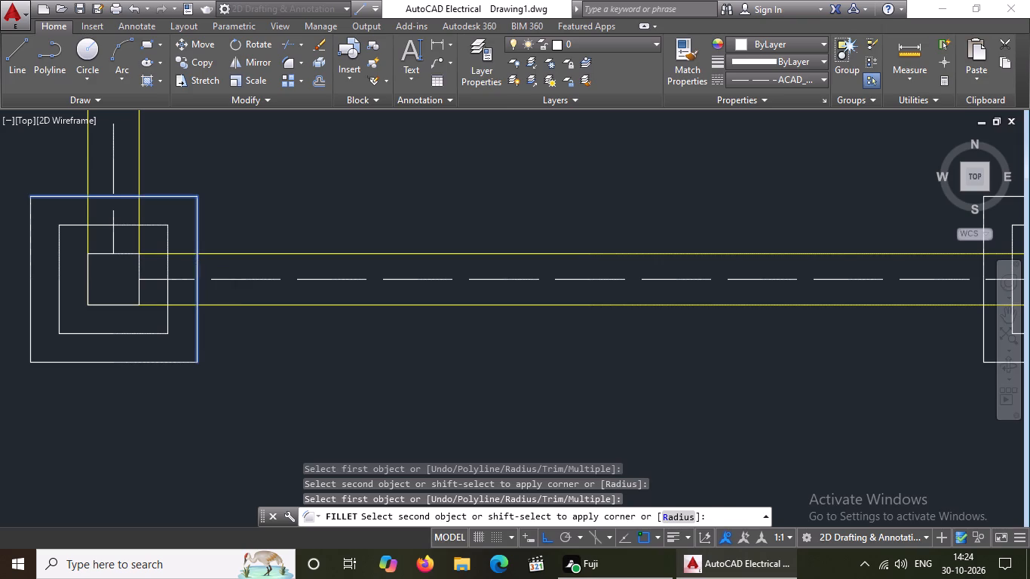
Fillet the inner and outer offset lines at both lower corners of the column at the west end of the east bay's lower cross wall.
scroll(372, 252, down, 4)
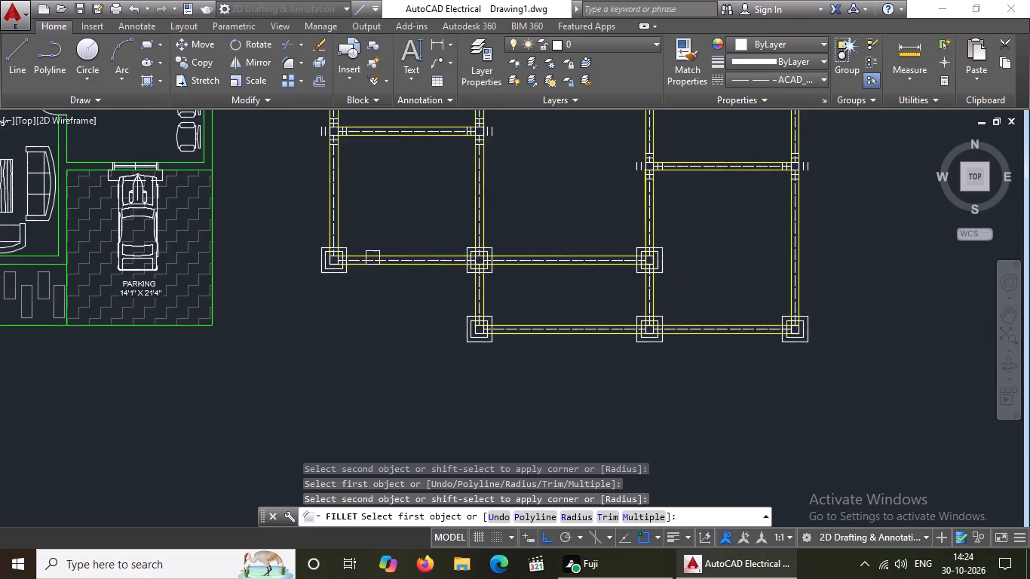
middle_drag(351, 313, 316, 402)
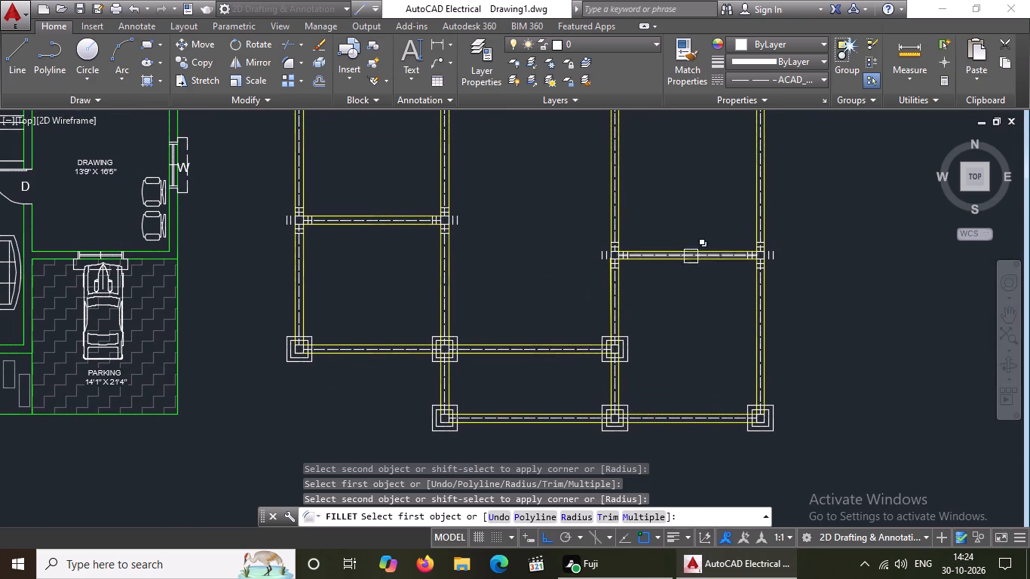
scroll(691, 256, up, 3)
scroll(326, 280, up, 1)
click(341, 242)
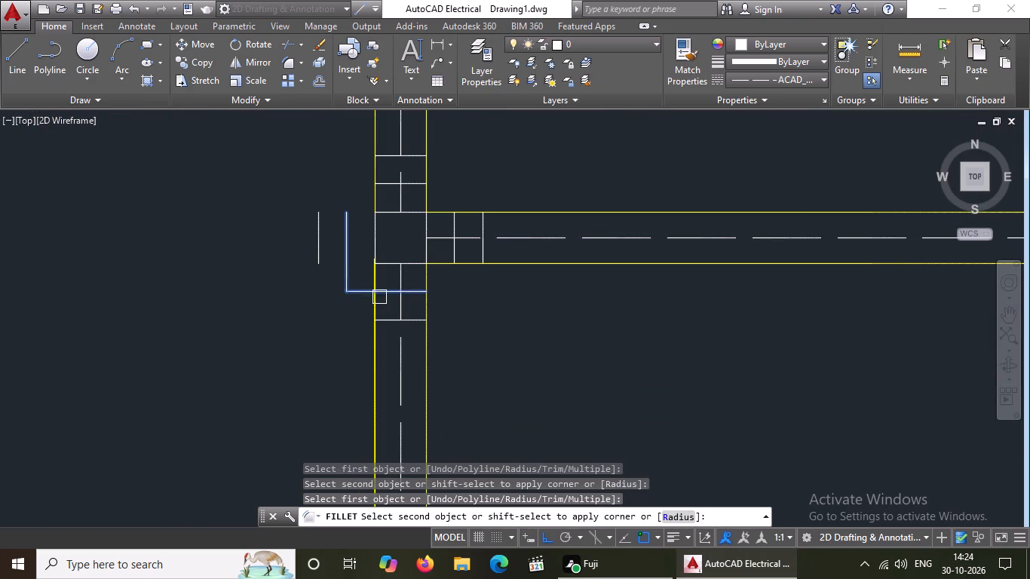
click(388, 294)
click(314, 248)
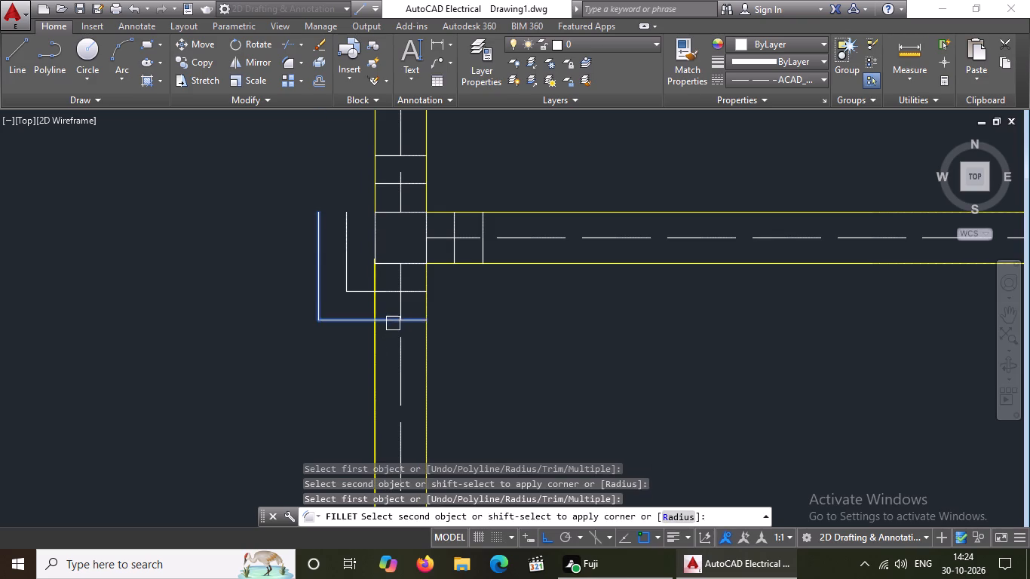
click(393, 320)
drag(409, 289, 424, 285)
click(452, 253)
drag(415, 321, 427, 312)
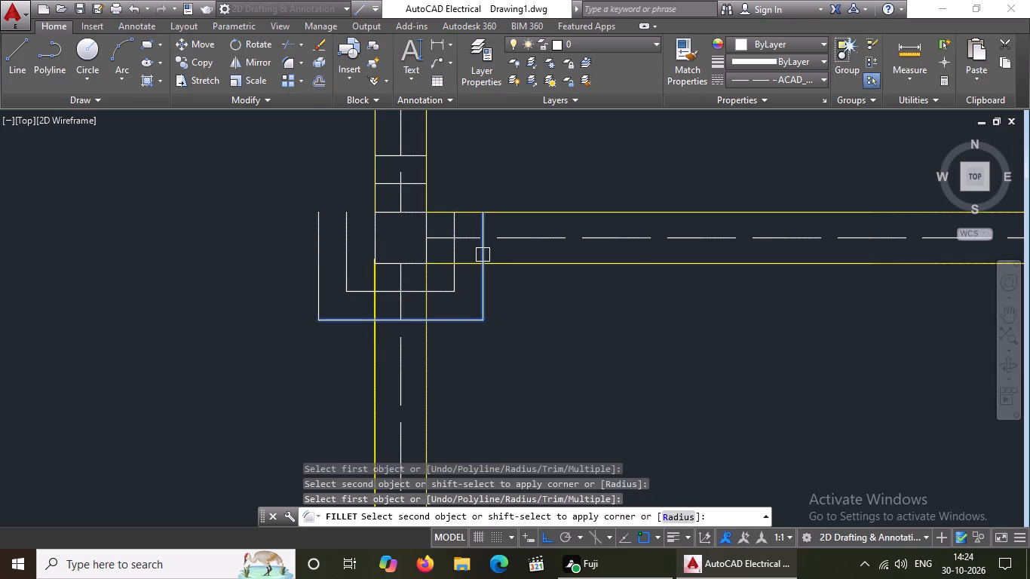
click(483, 255)
Fillet the inner and outer offset lines at both upper corners of that west-end column, closing its two concentric squares.
click(343, 232)
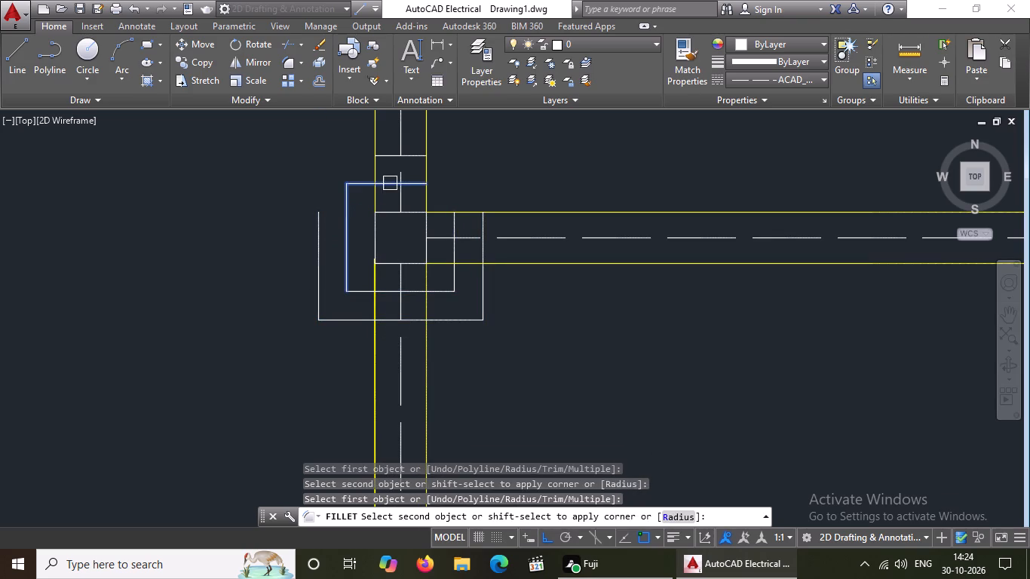
click(390, 182)
click(317, 241)
click(385, 152)
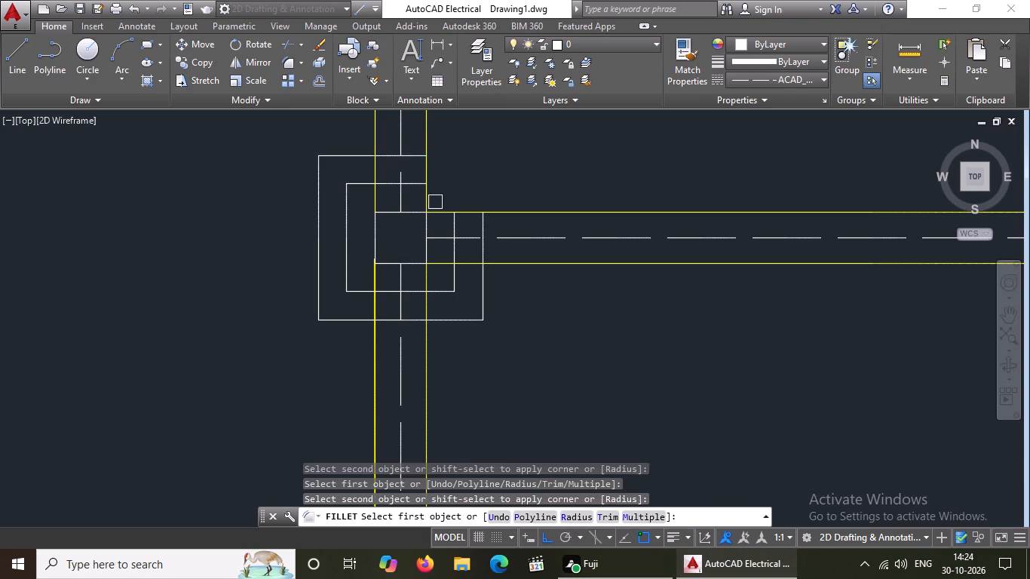
click(453, 227)
click(415, 182)
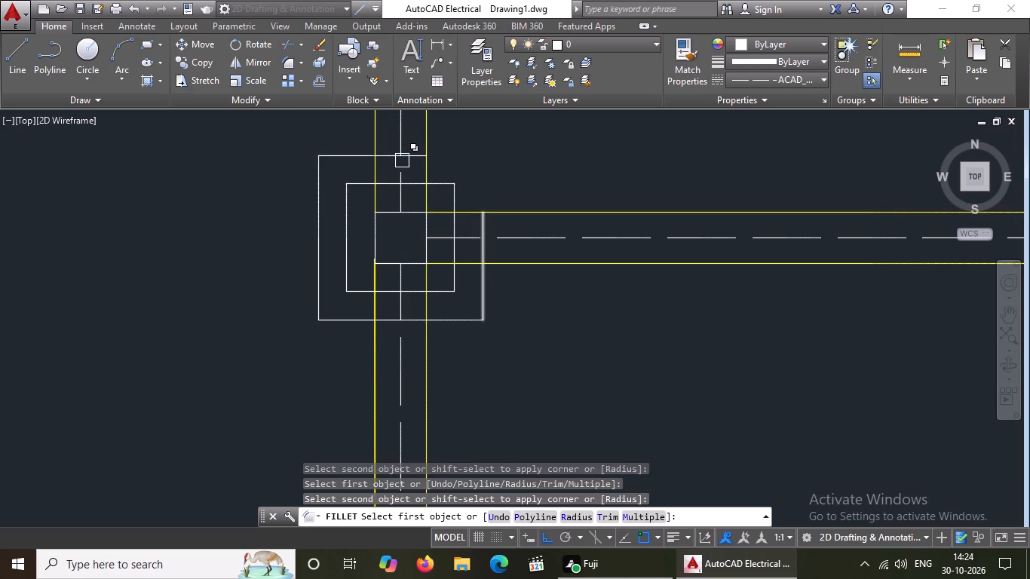
click(414, 154)
click(480, 222)
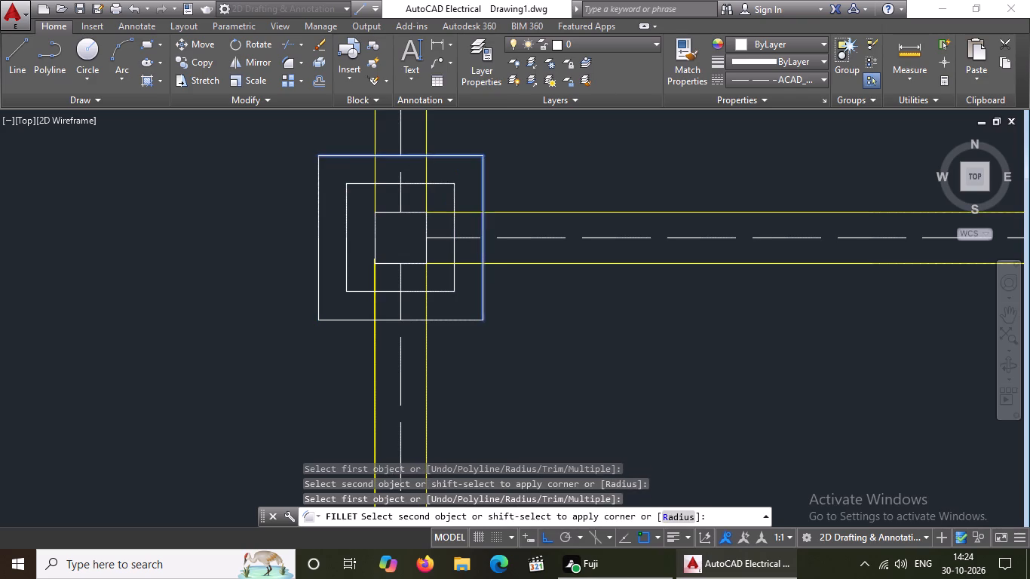
Fillet the inner and outer offset lines at both lower corners of the column at the east end of the same cross wall.
scroll(413, 254, down, 3)
scroll(636, 257, up, 2)
scroll(571, 262, up, 2)
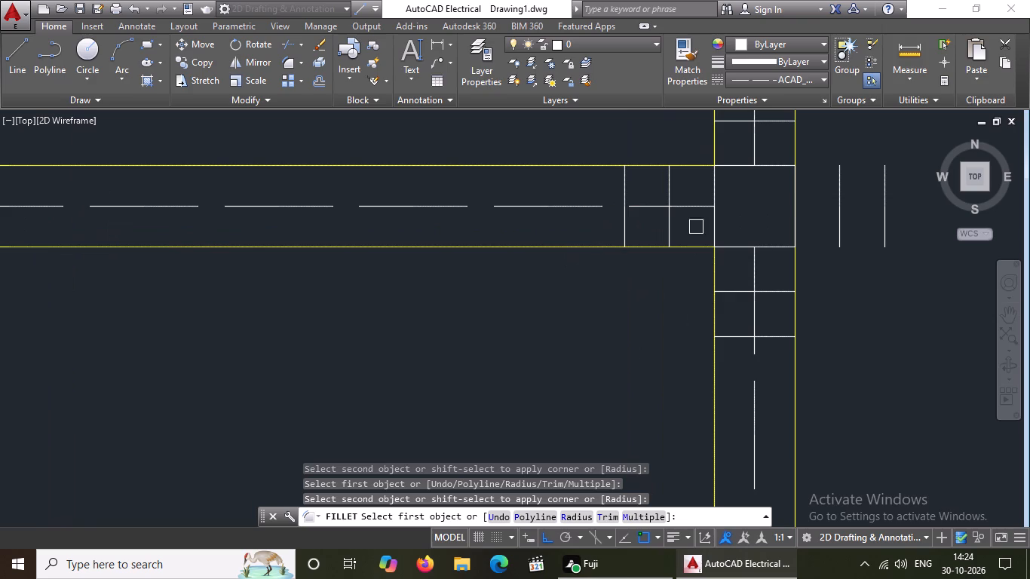
click(674, 229)
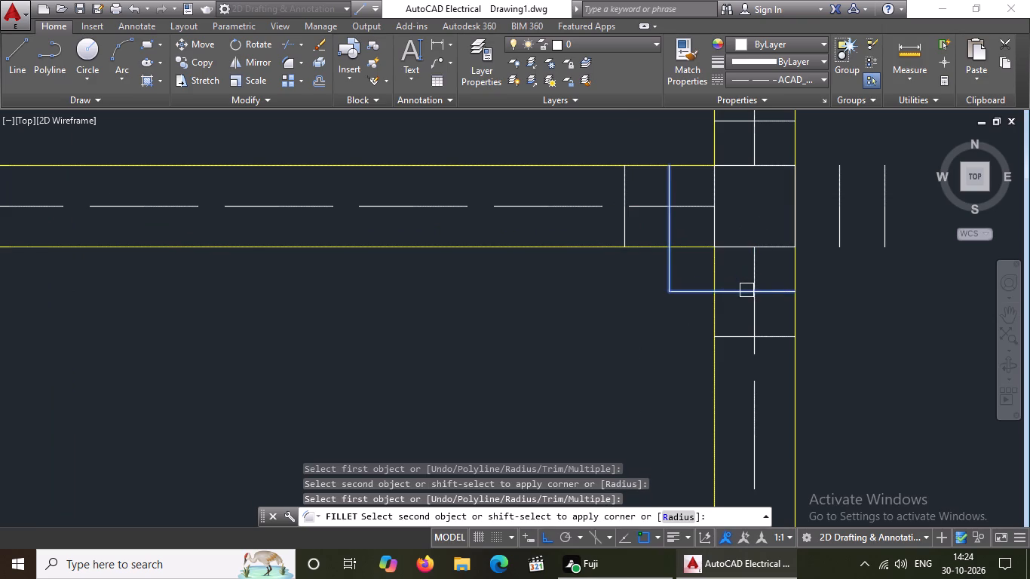
click(746, 290)
click(626, 231)
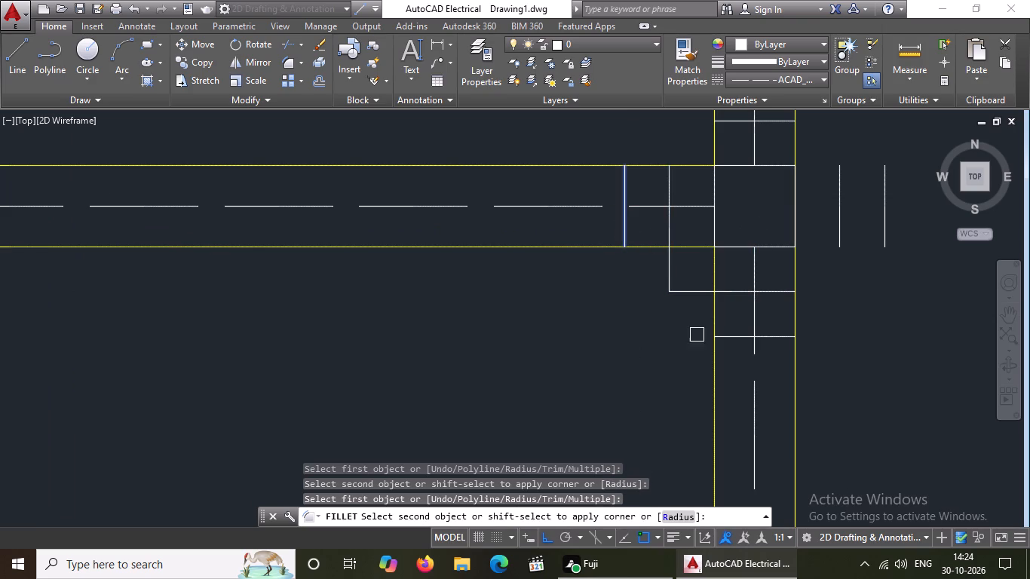
click(725, 341)
drag(777, 296, 792, 280)
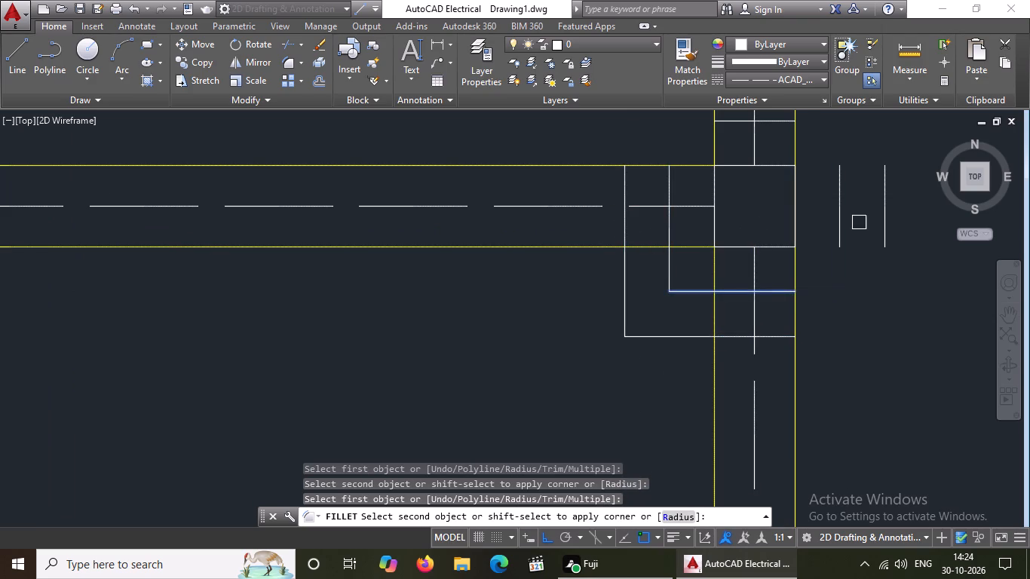
drag(847, 227, 839, 232)
click(838, 229)
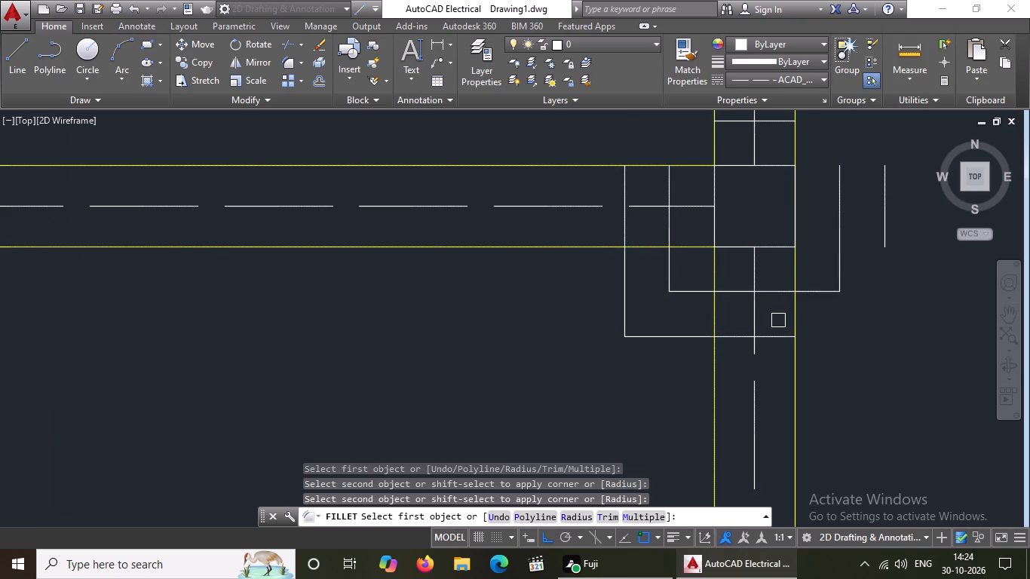
click(769, 336)
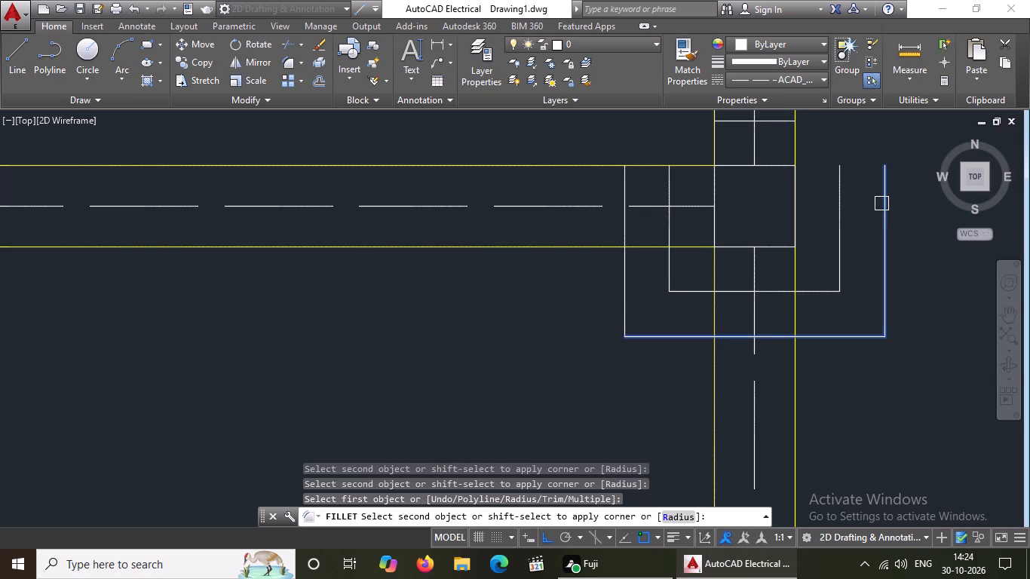
drag(882, 204, 880, 211)
Fillet the inner and outer offset lines at both upper corners of that east-end column, closing its two concentric squares.
scroll(685, 317, down, 1)
scroll(694, 241, up, 1)
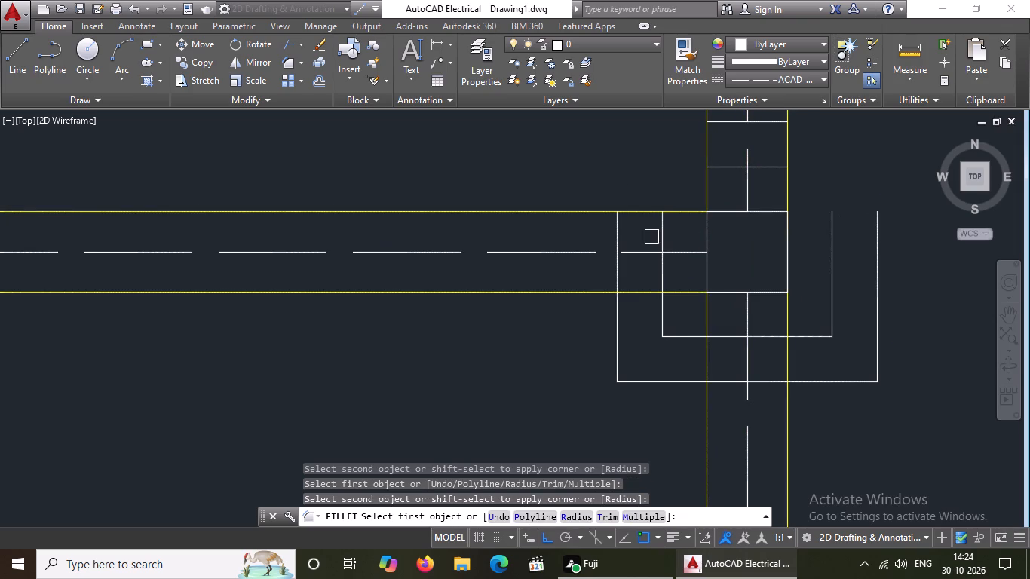
drag(661, 232, 670, 222)
click(734, 170)
click(619, 234)
scroll(635, 258, down, 2)
scroll(668, 205, up, 2)
drag(669, 205, 676, 219)
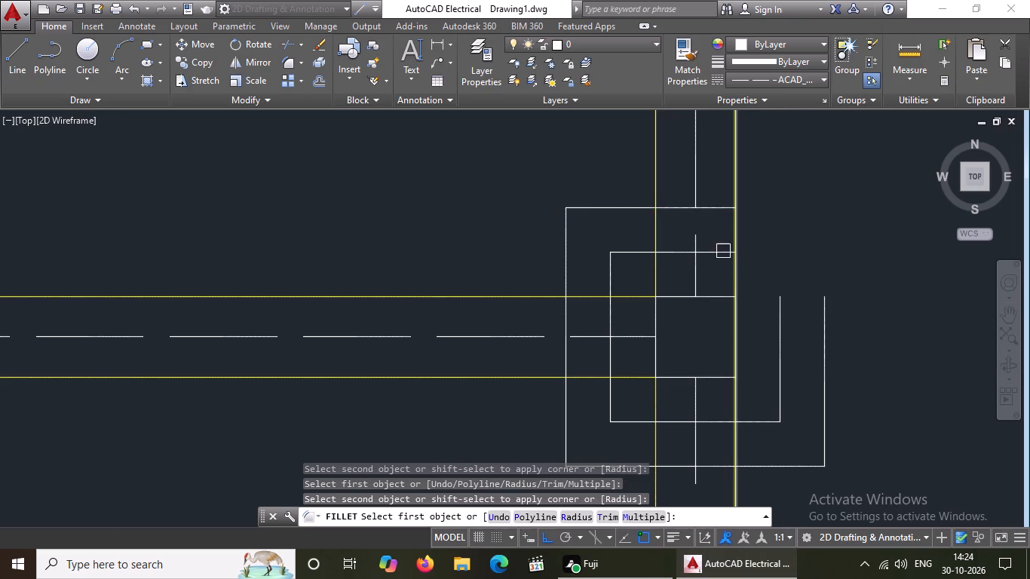
click(723, 251)
click(777, 313)
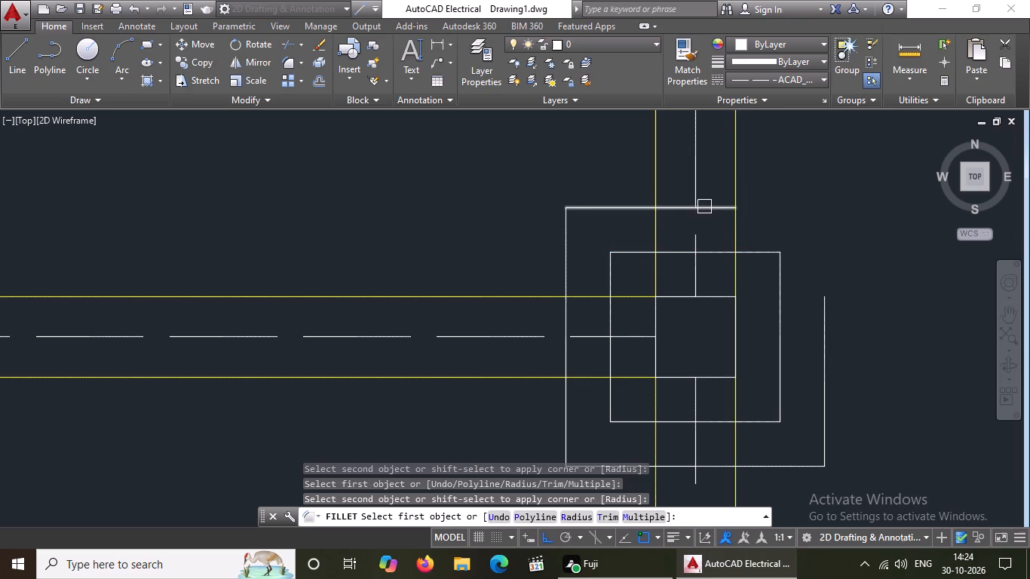
click(717, 211)
drag(824, 313, 823, 321)
Fillet the inner and outer offset lines at both lower corners of the column at the east end of the west bay's lower cross wall.
scroll(660, 345, down, 3)
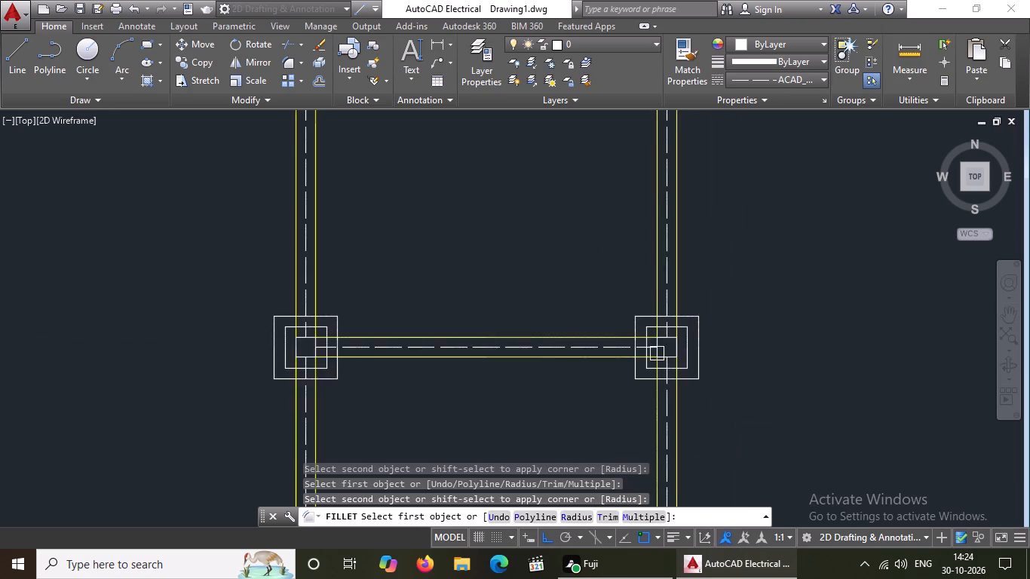
scroll(653, 339, down, 3)
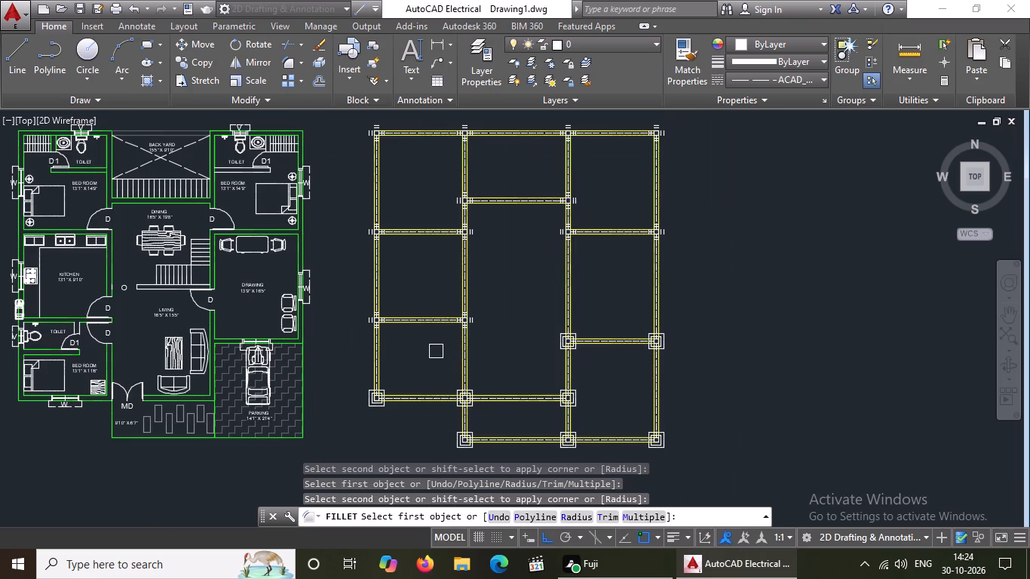
scroll(436, 351, up, 2)
scroll(523, 265, up, 2)
scroll(411, 286, up, 2)
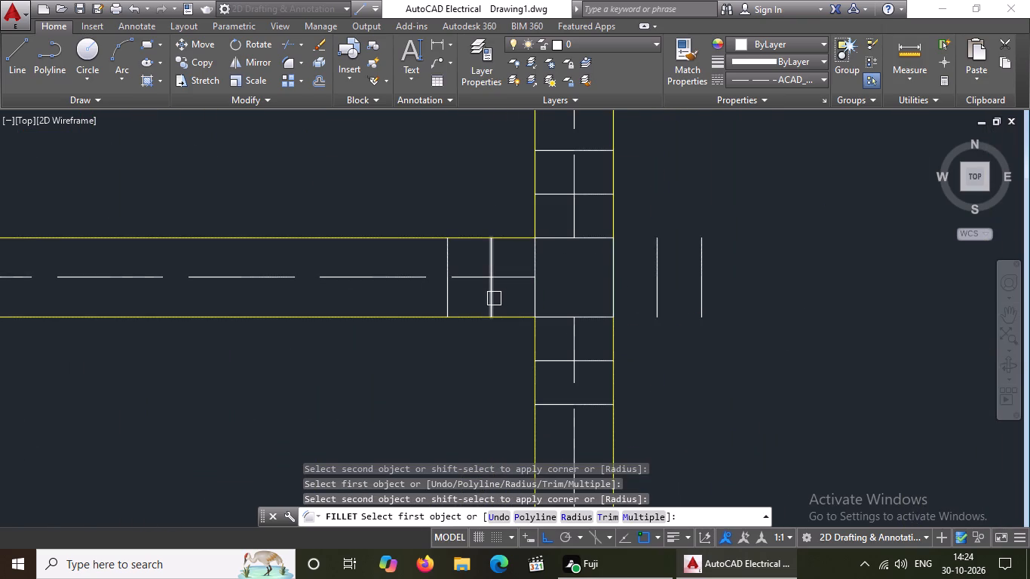
click(494, 299)
click(556, 362)
click(452, 305)
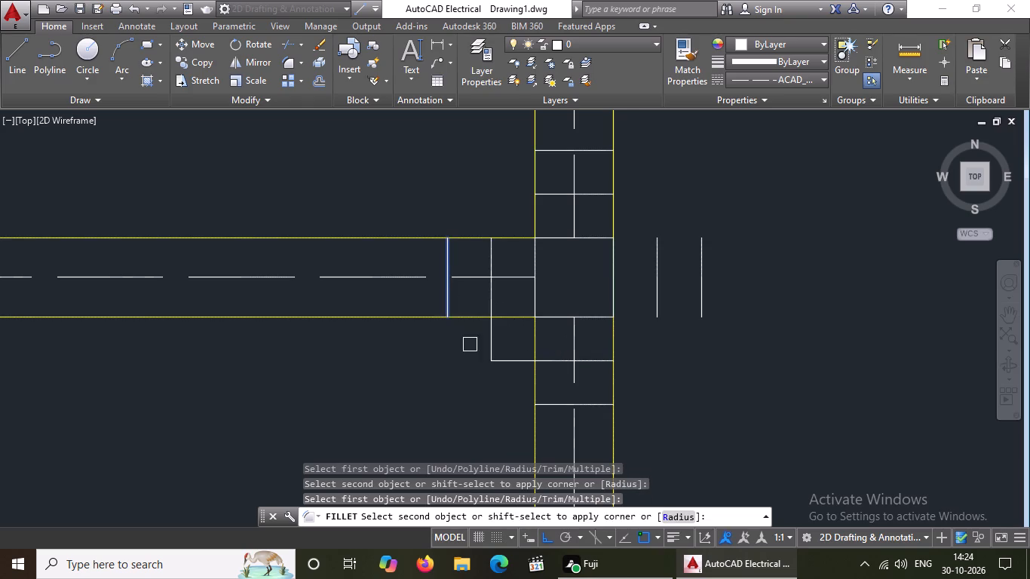
click(551, 411)
drag(599, 361, 610, 343)
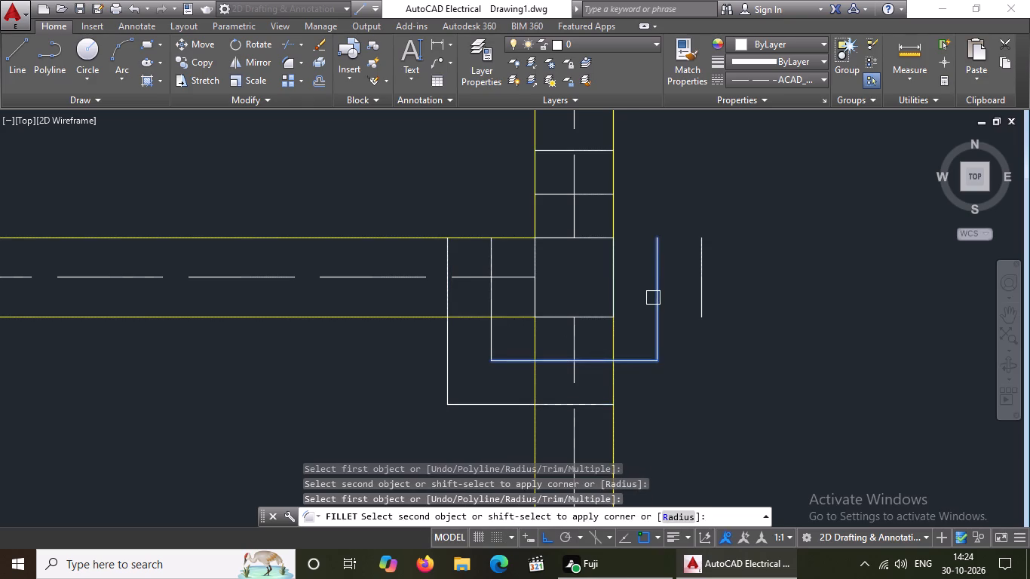
click(655, 292)
click(590, 406)
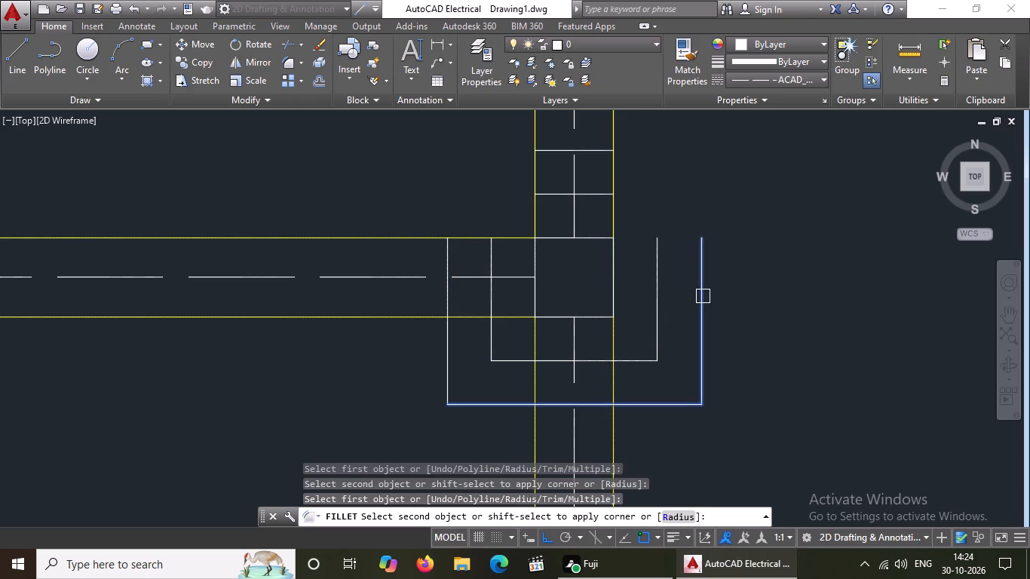
click(703, 296)
Fillet the inner and outer offset lines at both upper corners of that east-end column in the west bay, closing its two concentric squares.
scroll(523, 368, down, 1)
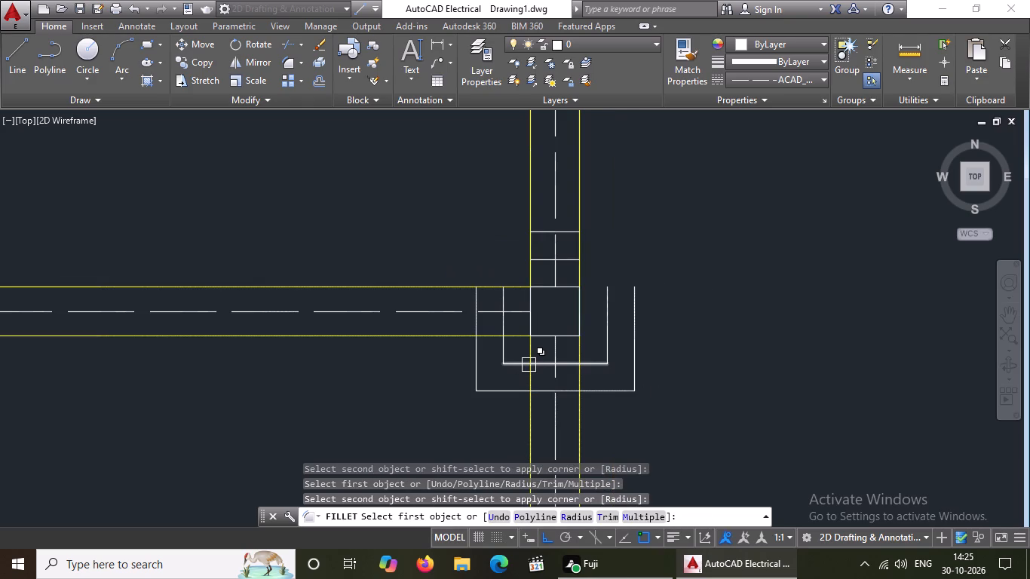
click(504, 301)
click(538, 261)
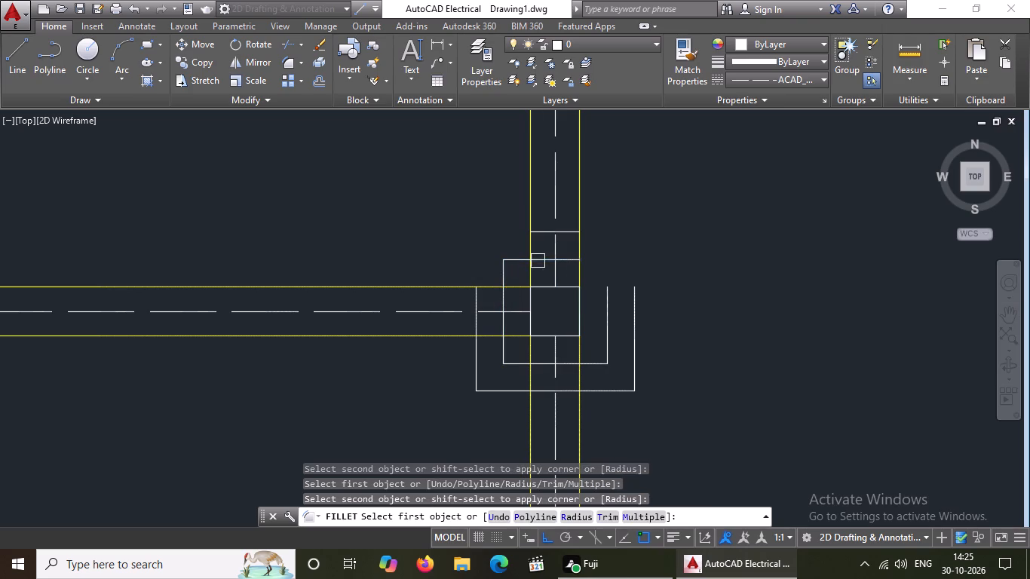
click(480, 302)
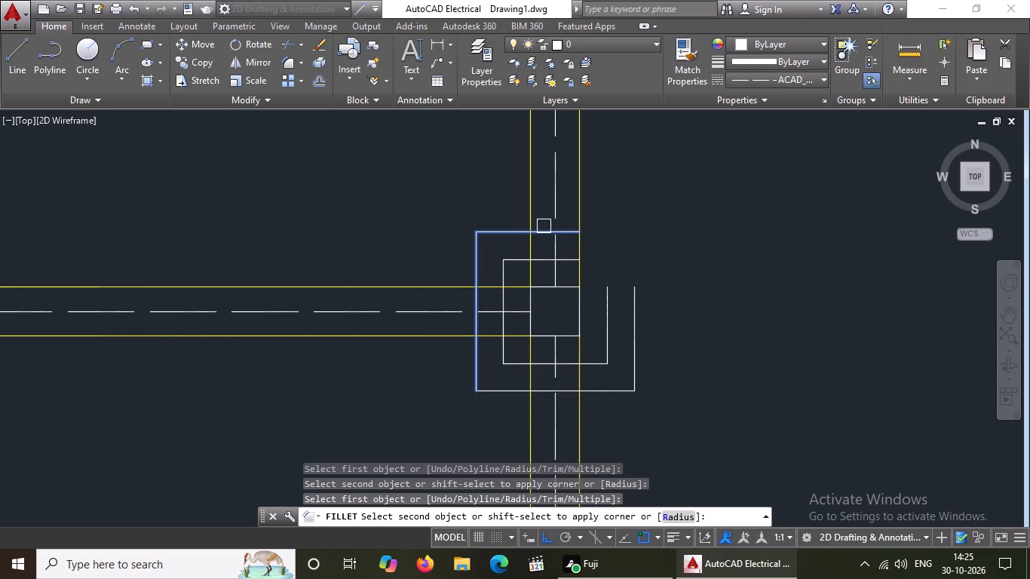
click(542, 231)
click(608, 312)
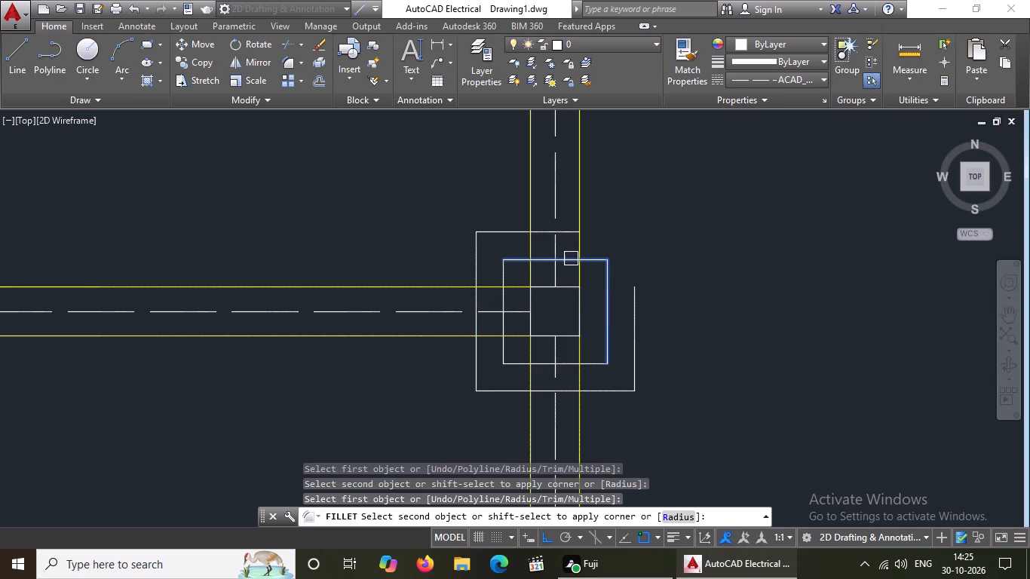
click(571, 258)
click(635, 313)
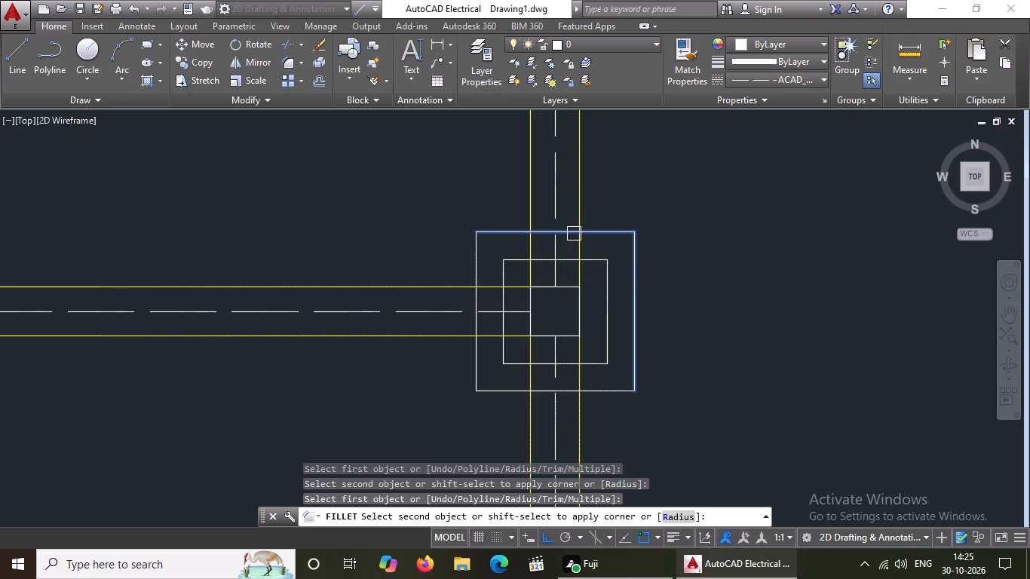
click(566, 237)
Fillet the inner and outer offset lines at both lower corners of the column at the west end of the west bay's lower cross wall.
scroll(471, 305, down, 3)
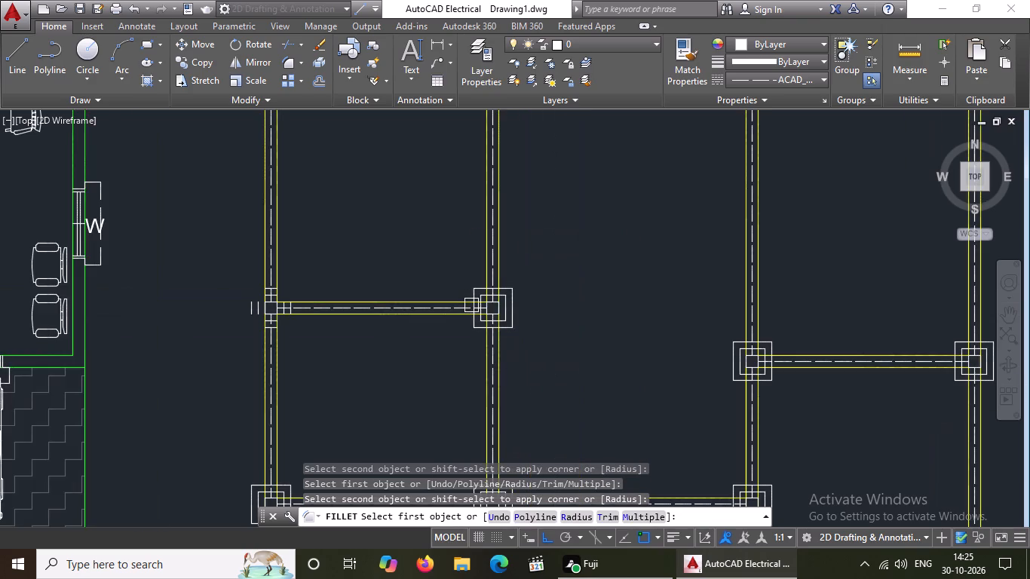
scroll(471, 305, down, 3)
scroll(425, 314, up, 3)
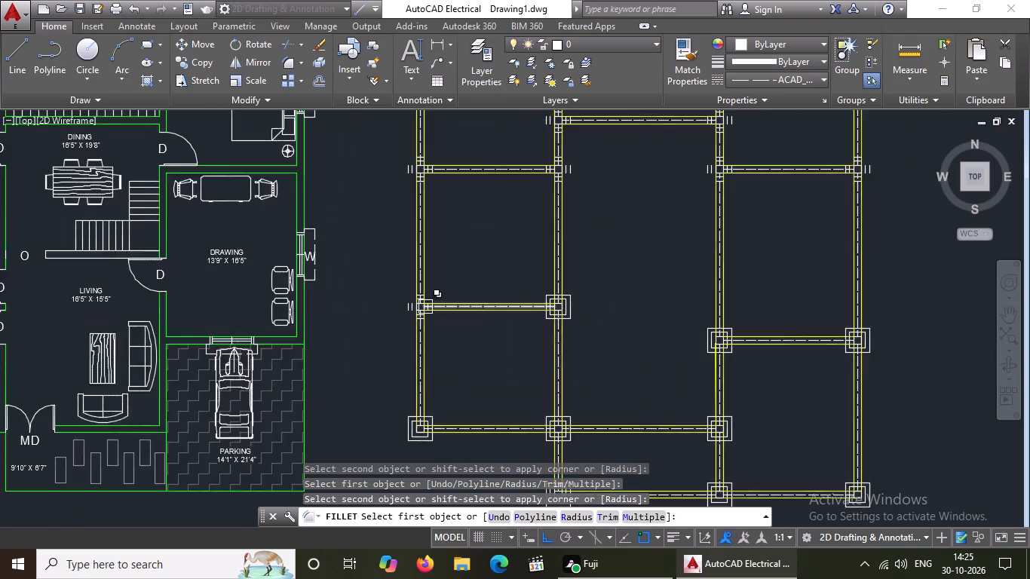
scroll(425, 307, up, 2)
scroll(364, 302, up, 2)
click(357, 307)
click(415, 385)
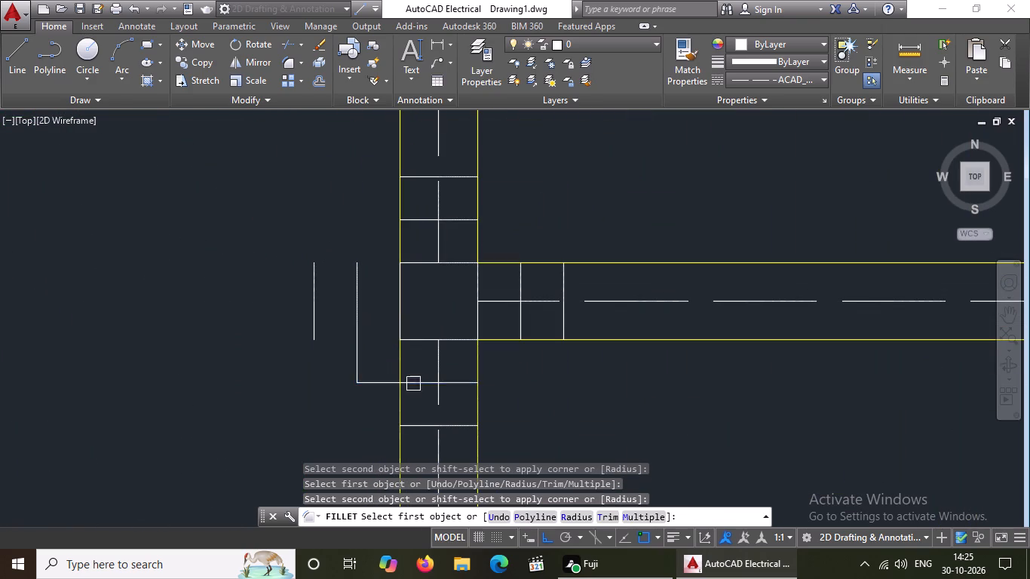
click(307, 321)
click(412, 426)
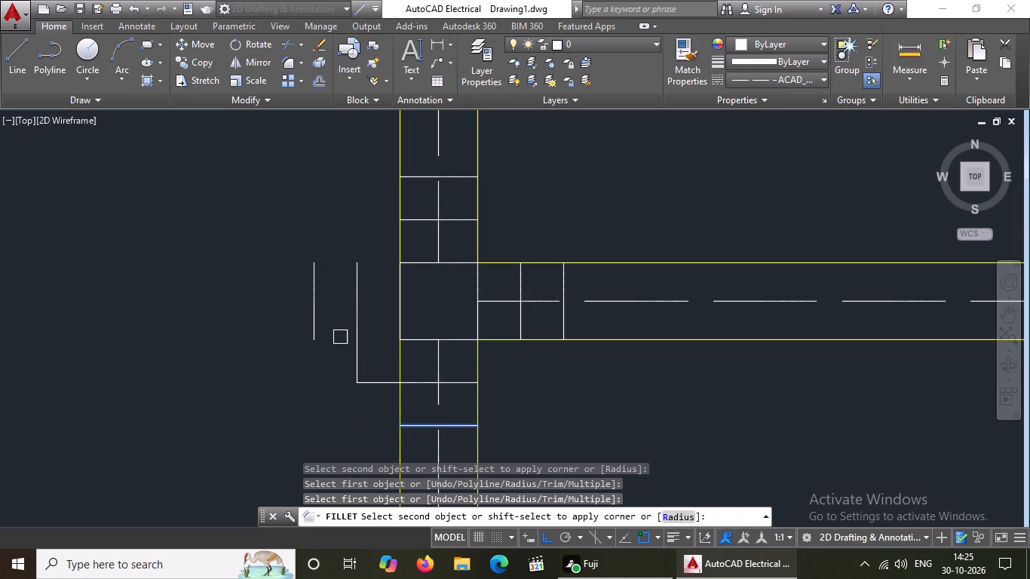
click(319, 319)
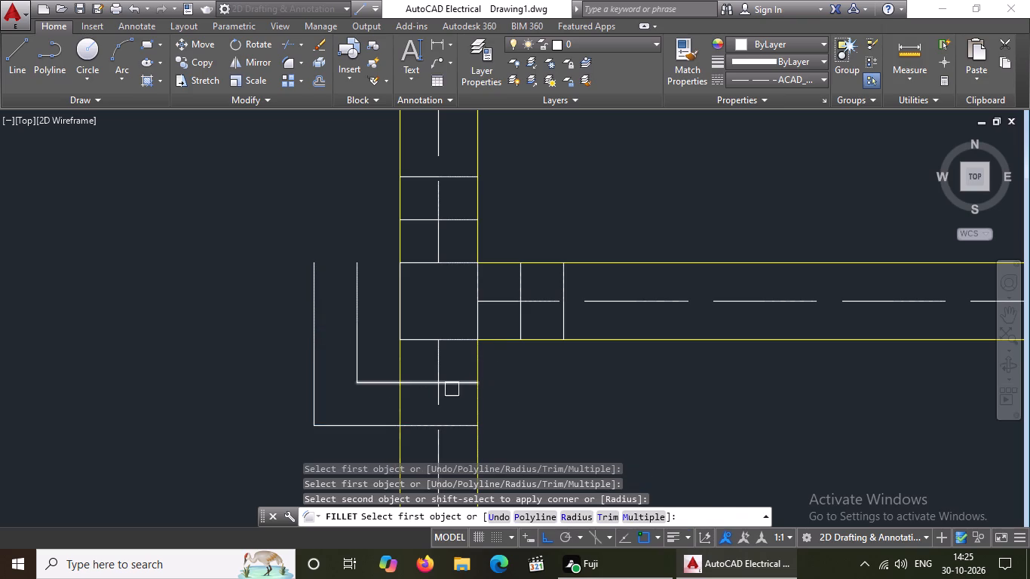
click(455, 386)
click(521, 326)
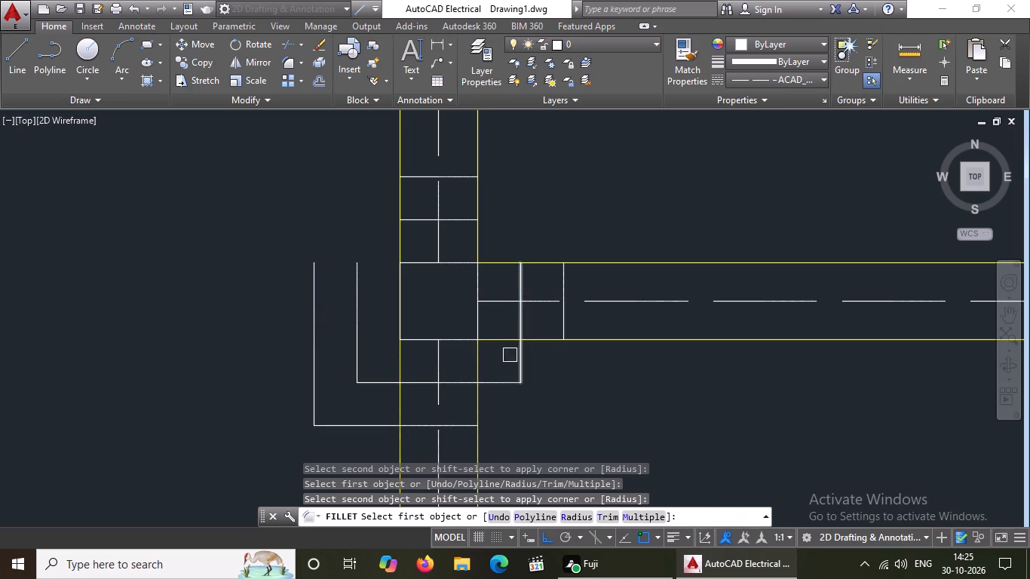
drag(458, 430, 503, 393)
click(565, 325)
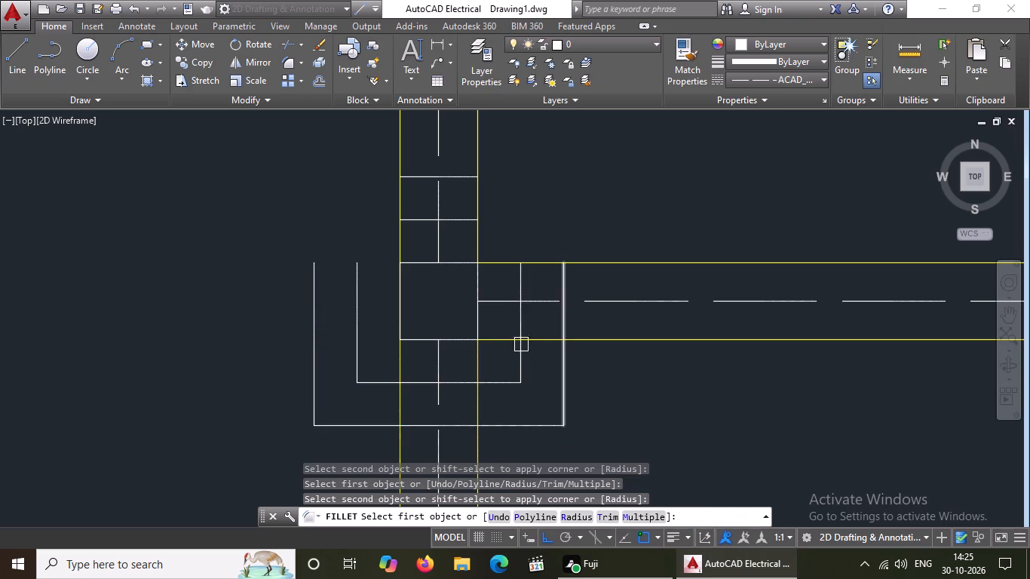
Fillet the inner and outer offset lines at both upper corners of that west-end column, closing its two concentric squares.
click(360, 283)
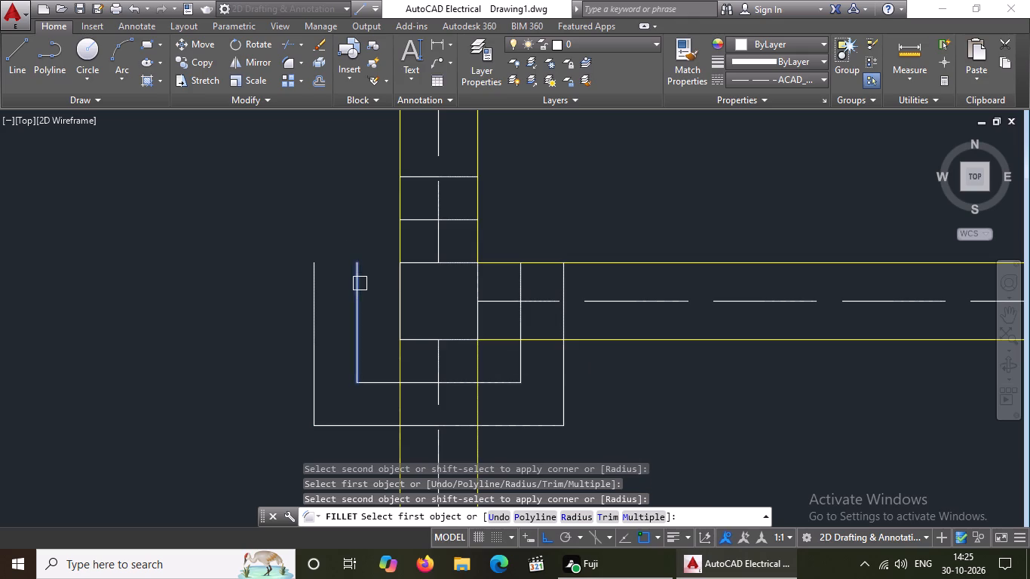
click(419, 217)
click(314, 278)
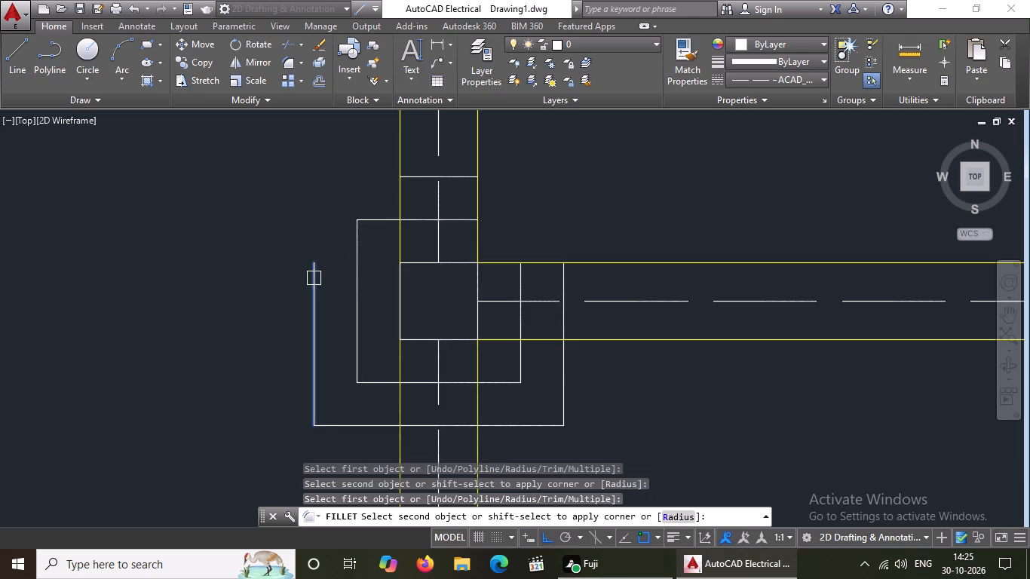
click(417, 175)
click(518, 289)
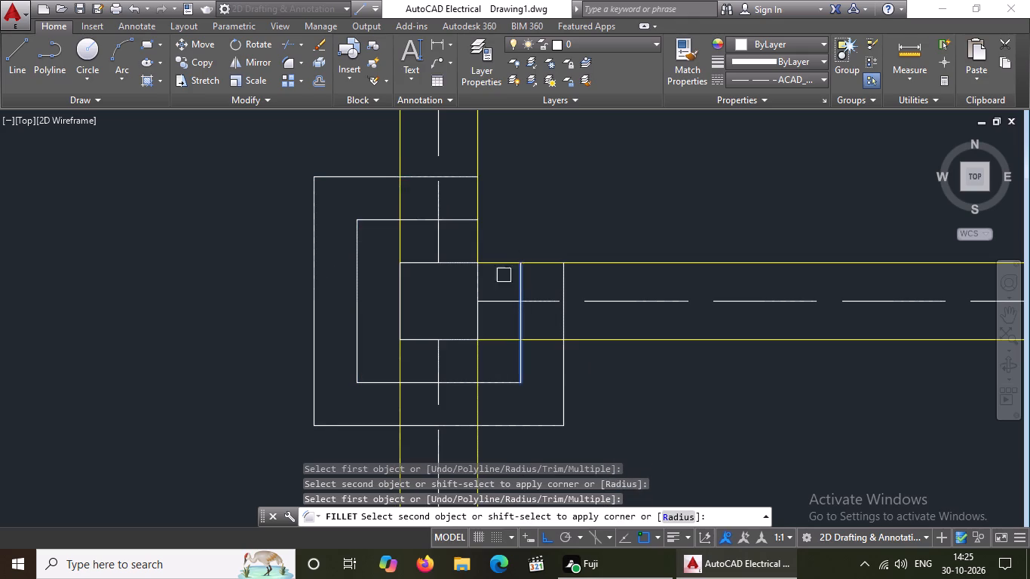
click(467, 218)
click(468, 179)
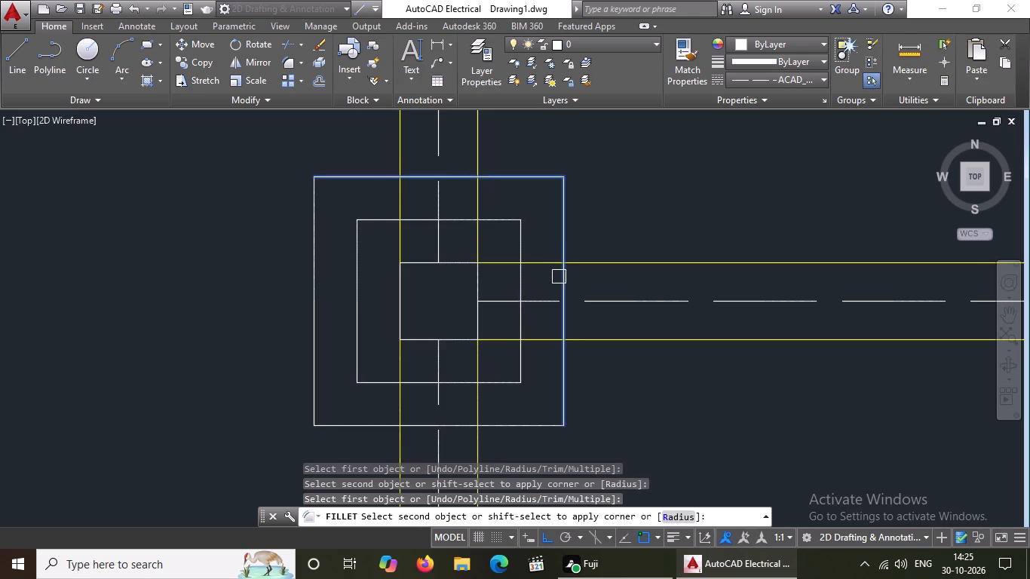
click(560, 279)
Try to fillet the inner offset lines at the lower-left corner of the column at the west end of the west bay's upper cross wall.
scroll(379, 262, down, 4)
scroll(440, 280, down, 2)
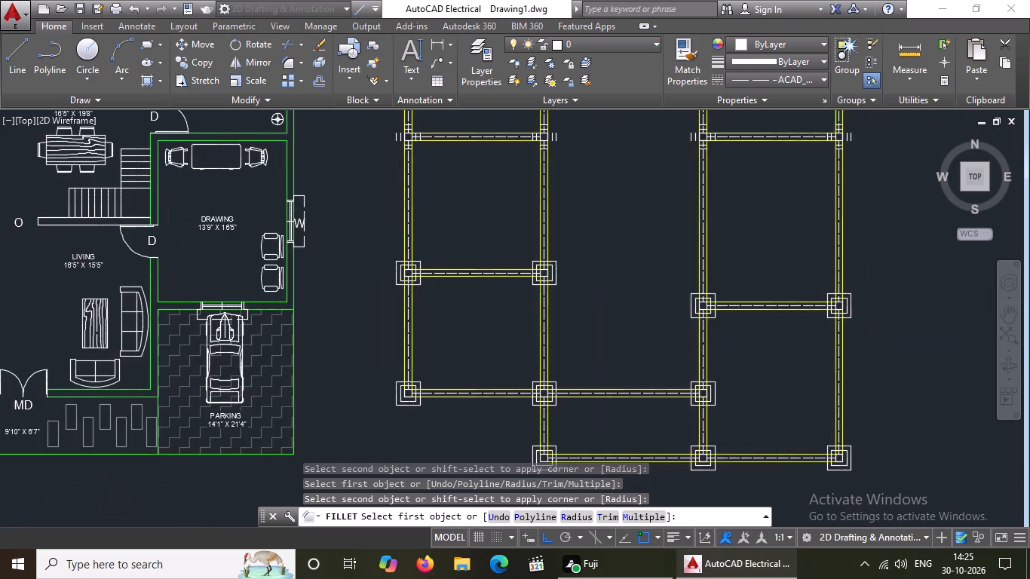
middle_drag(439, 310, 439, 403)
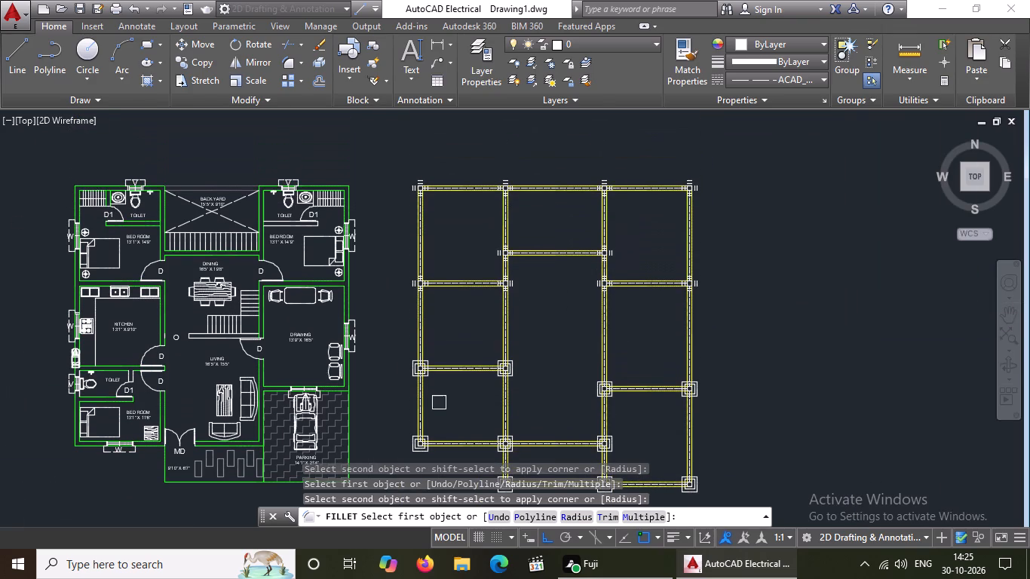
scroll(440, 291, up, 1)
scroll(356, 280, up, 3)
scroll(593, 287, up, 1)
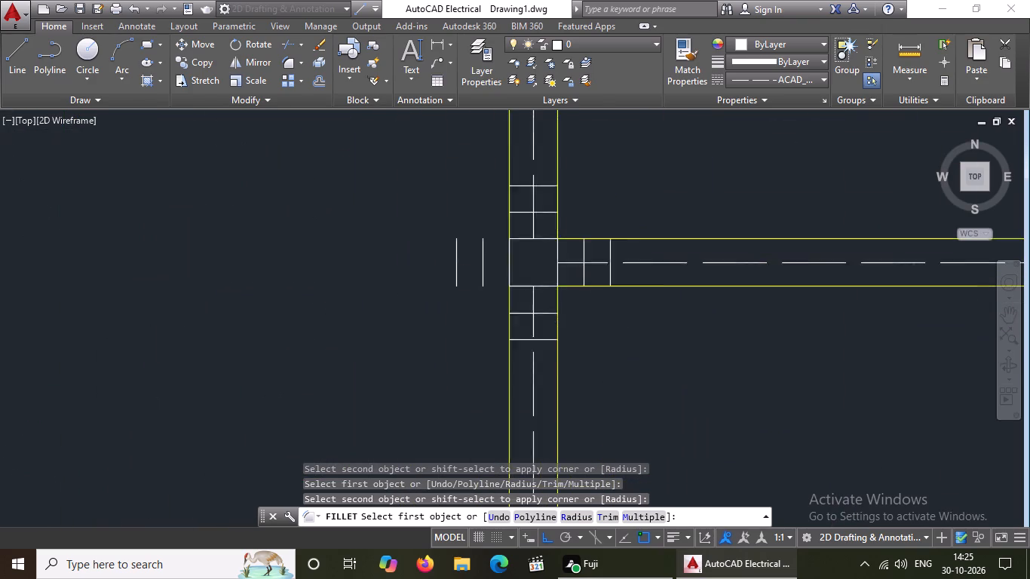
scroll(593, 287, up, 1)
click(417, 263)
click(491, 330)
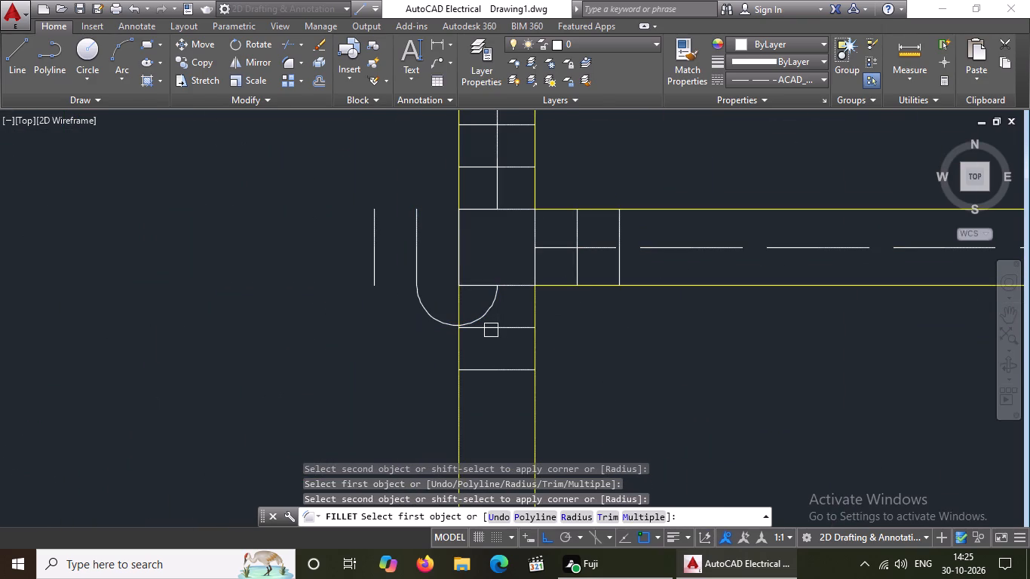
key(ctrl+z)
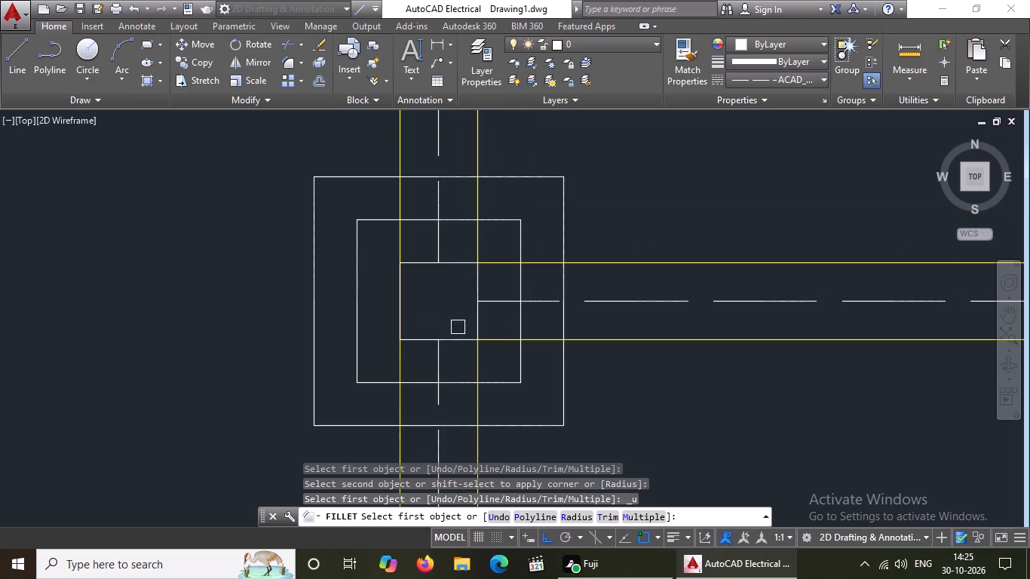
Fillet the inner and outer offset lines at both lower corners of the column at the east end of the east bay's upper cross wall.
scroll(457, 317, down, 6)
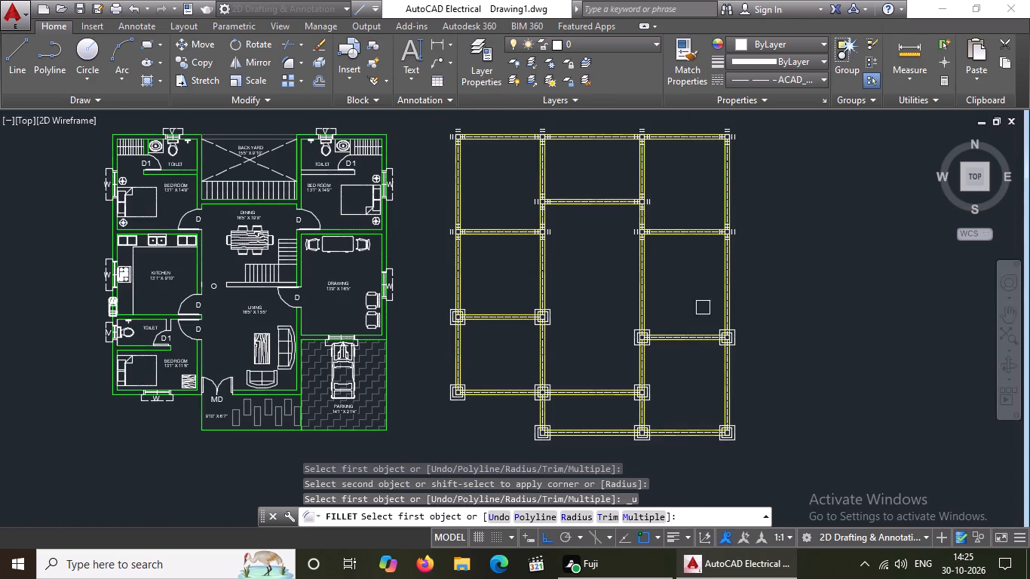
scroll(759, 214, up, 2)
scroll(673, 256, up, 4)
click(602, 278)
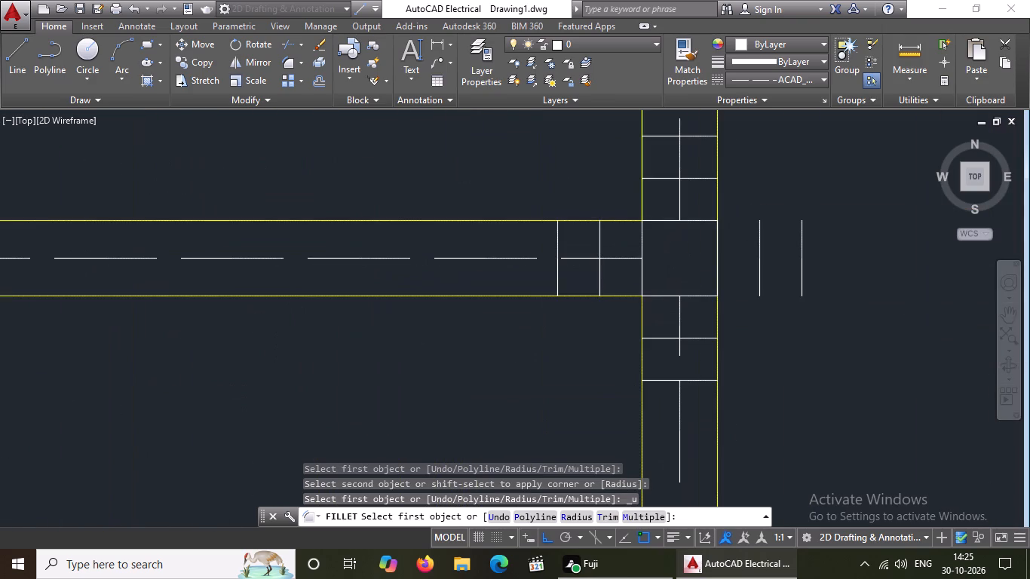
click(666, 342)
drag(561, 278, 567, 286)
click(661, 378)
drag(700, 341, 715, 329)
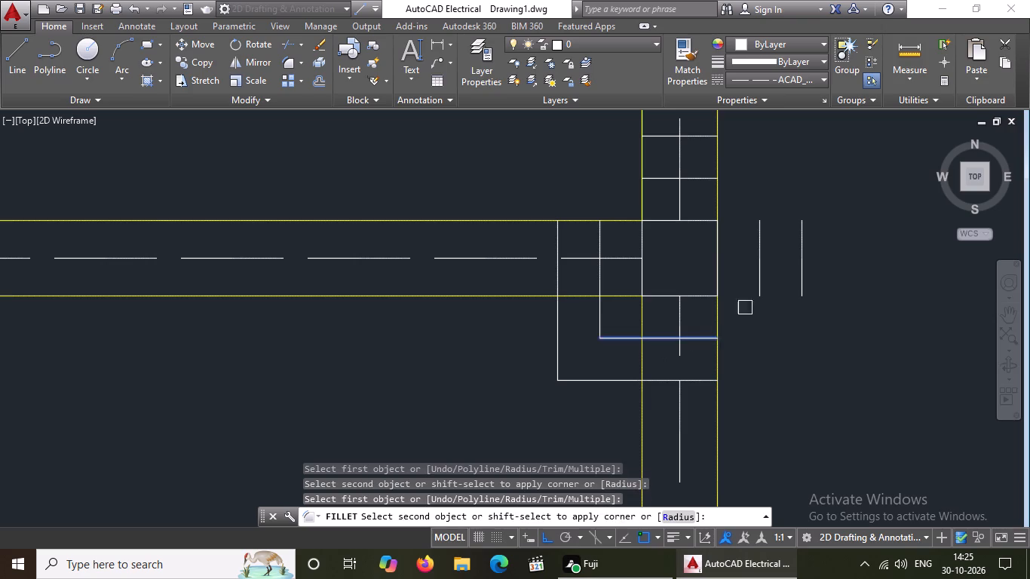
click(756, 268)
drag(693, 382, 693, 383)
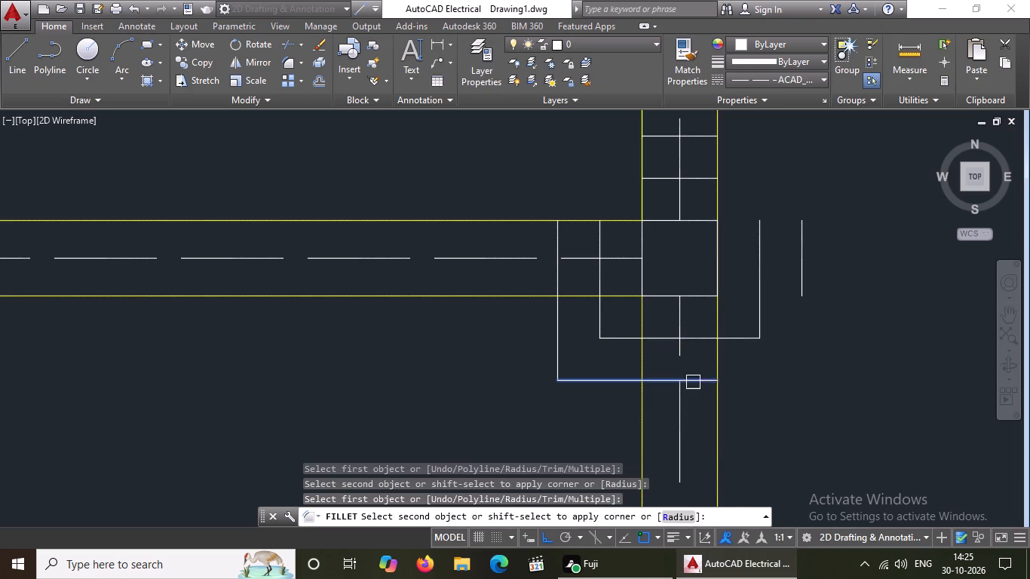
drag(693, 383, 702, 380)
click(802, 281)
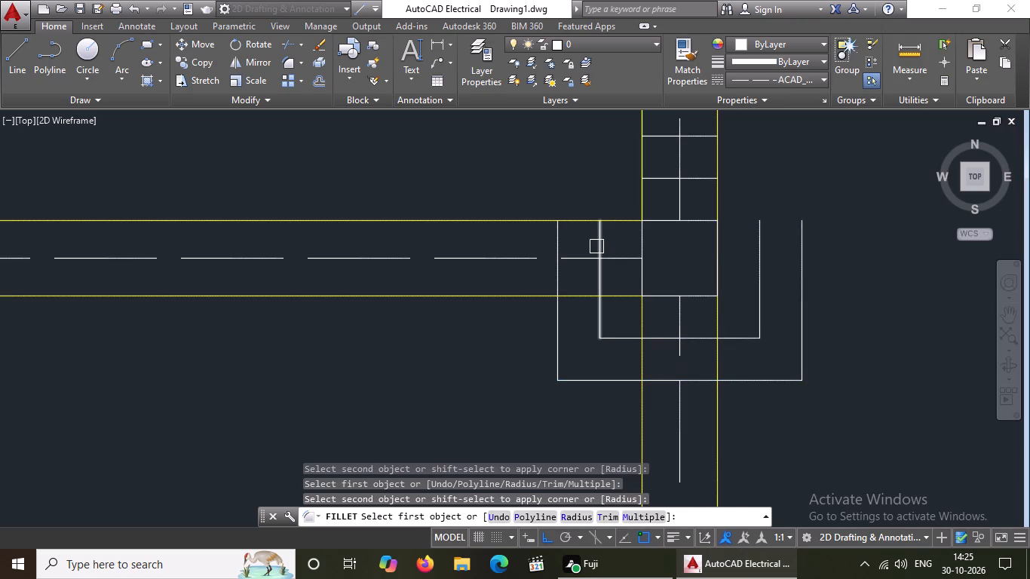
Fillet the inner and outer offset lines at both upper corners of that east-end column in the east bay, closing its two concentric squares.
click(596, 247)
click(654, 180)
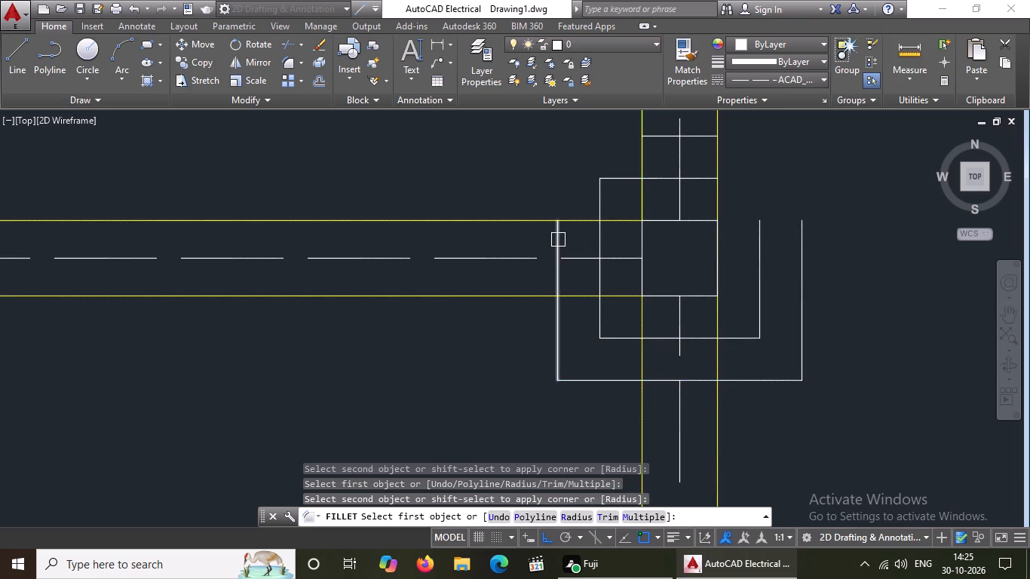
click(556, 240)
click(658, 141)
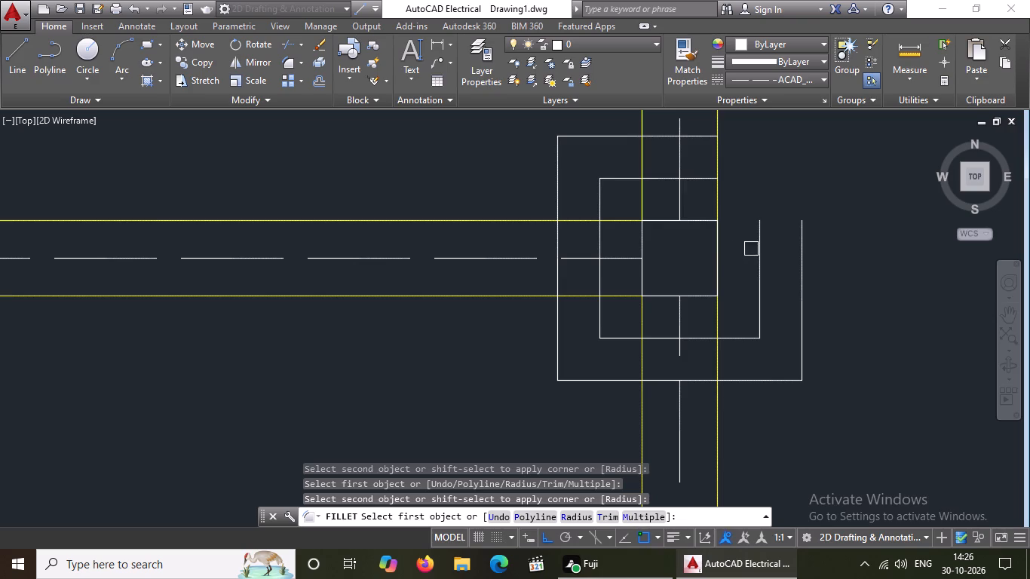
click(758, 246)
click(690, 181)
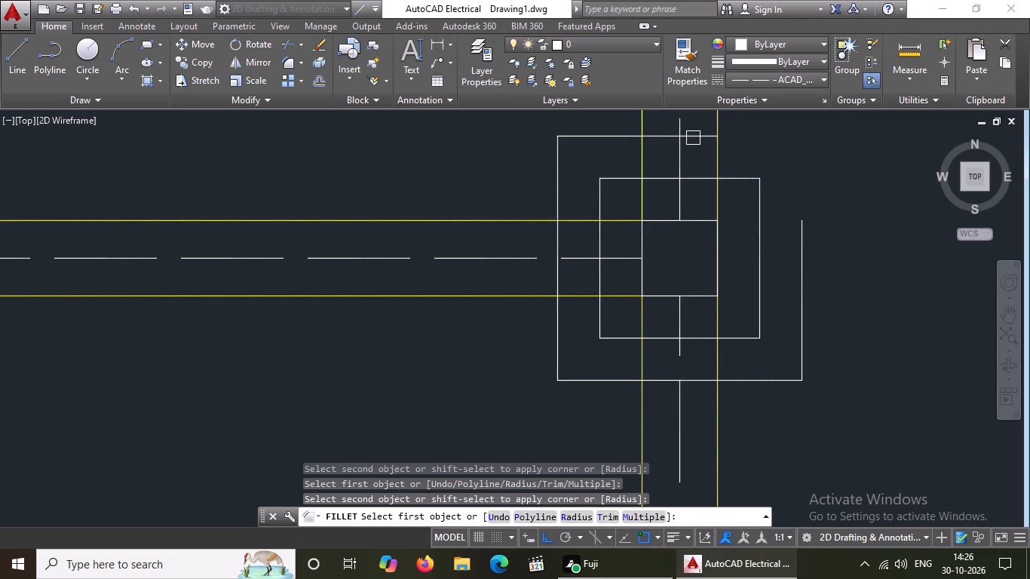
click(694, 136)
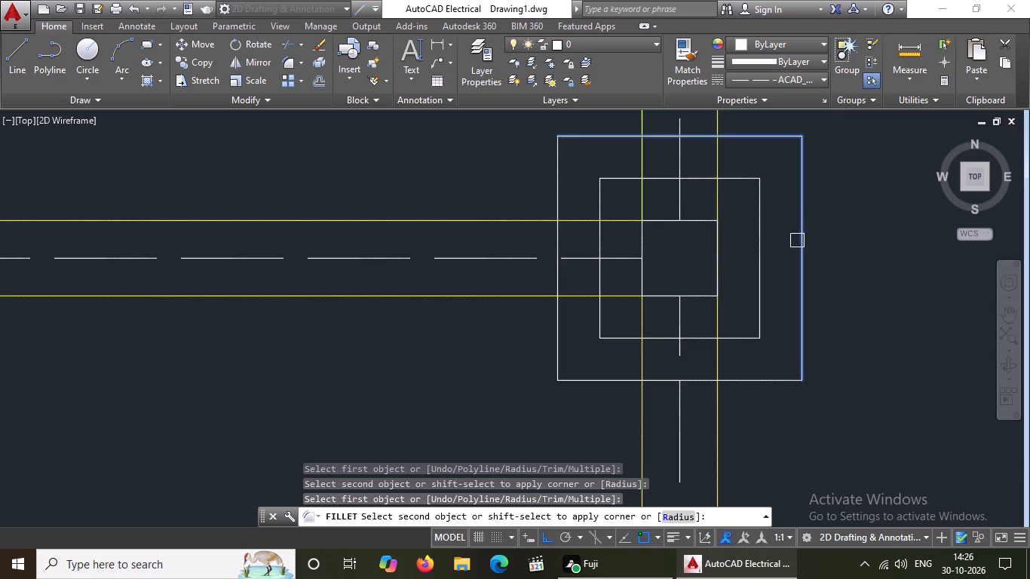
click(798, 239)
Fillet the inner and outer offset lines at both lower corners of the column at the west end of the same east-bay cross wall.
scroll(645, 331, down, 5)
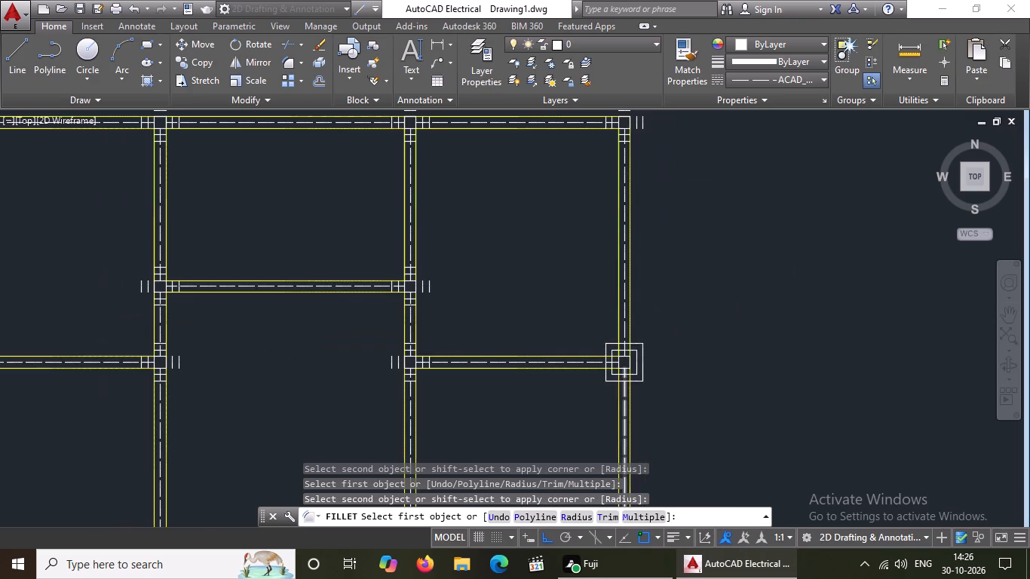
scroll(567, 354, down, 3)
scroll(563, 371, up, 3)
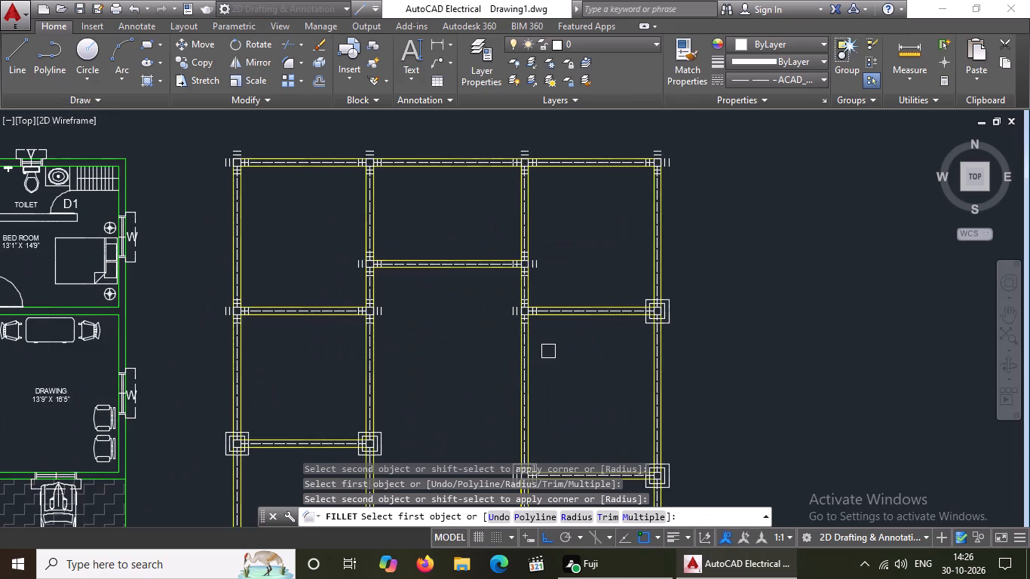
scroll(544, 337, up, 2)
scroll(483, 299, up, 3)
click(424, 213)
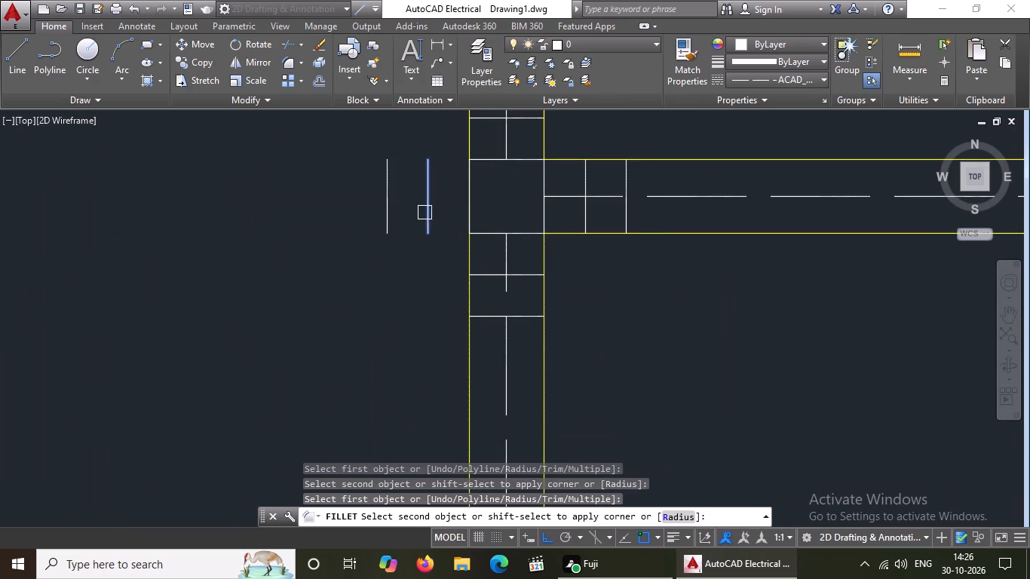
click(490, 277)
click(389, 220)
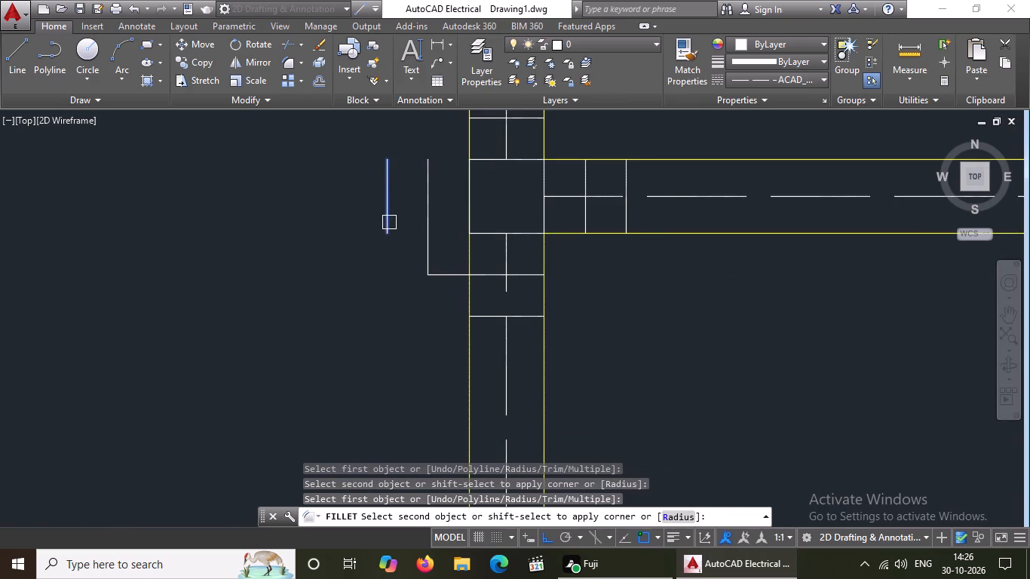
drag(486, 317, 495, 308)
click(529, 270)
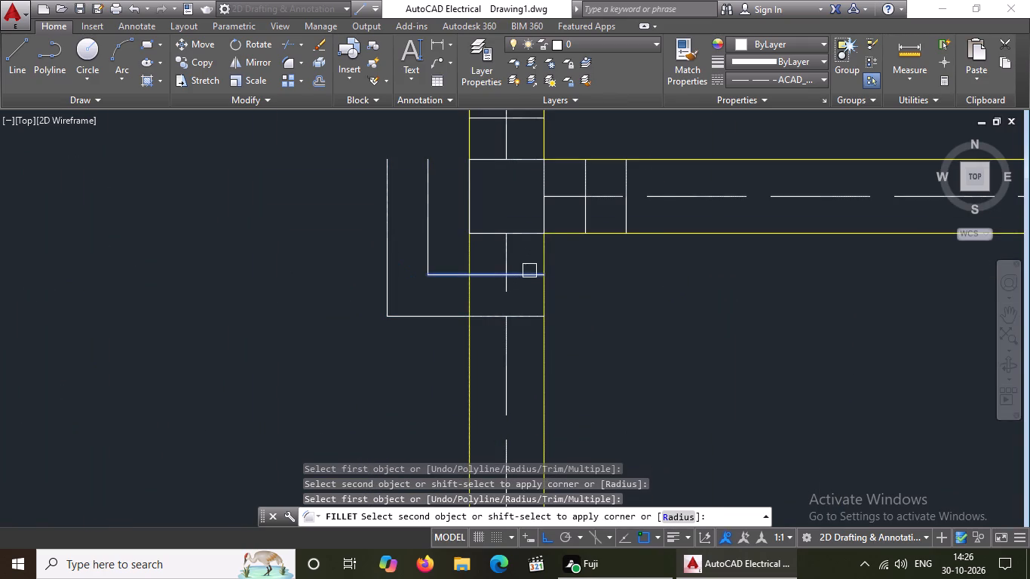
click(584, 211)
click(526, 318)
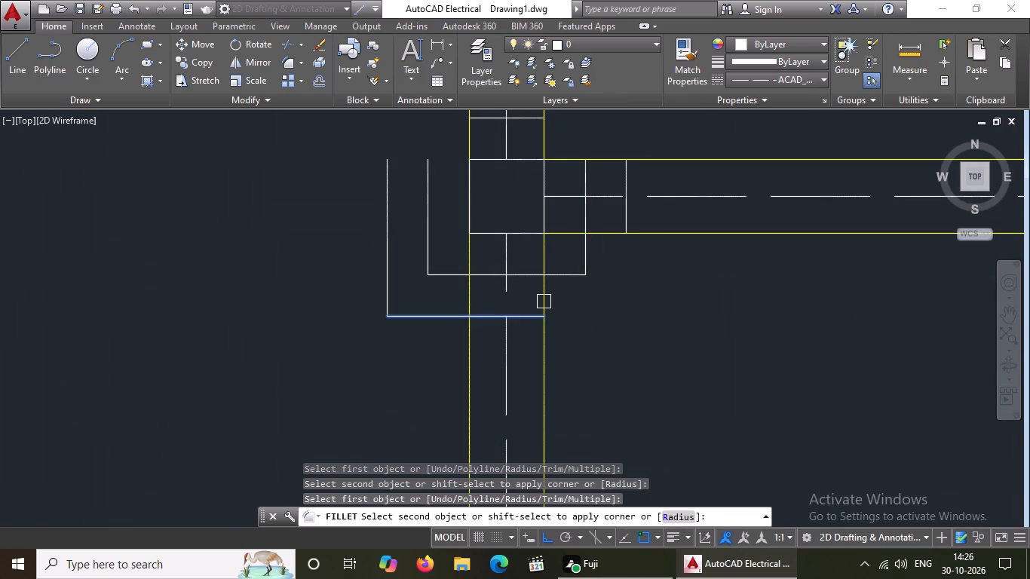
drag(622, 216, 623, 223)
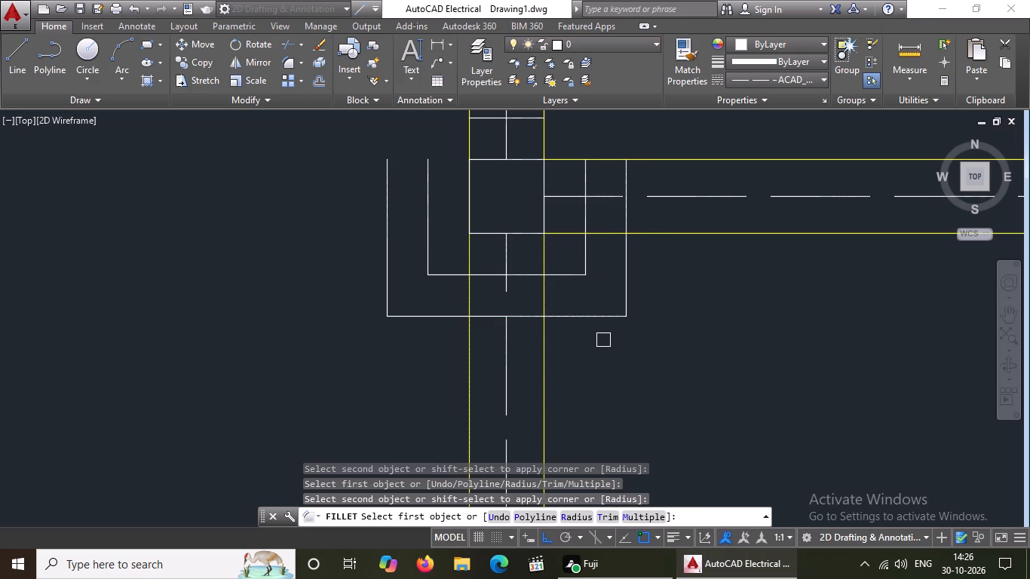
Fillet the inner and outer offset lines at both upper corners of the west-end column on the east bay's upper cross wall.
scroll(605, 359, down, 5)
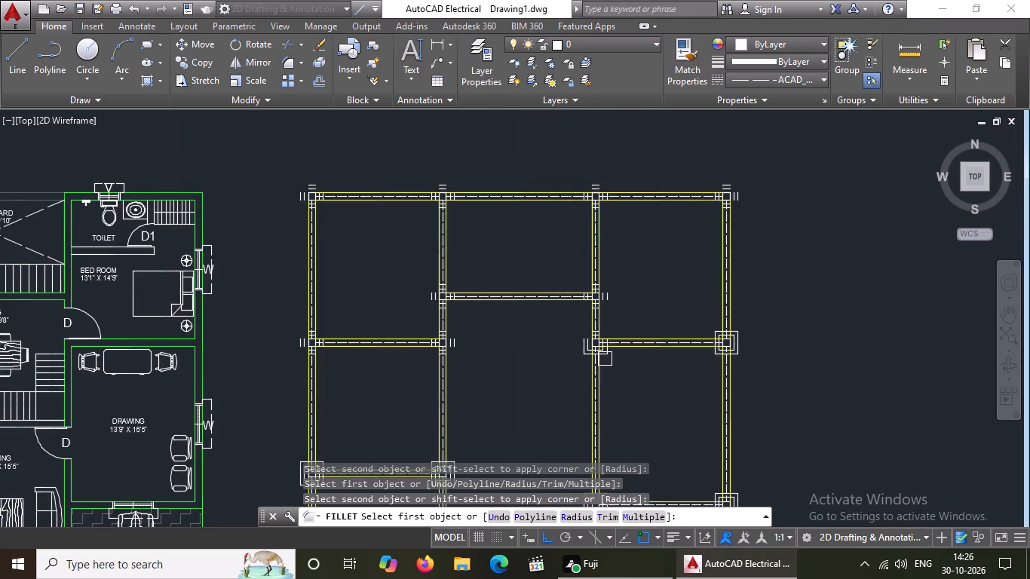
scroll(605, 359, down, 2)
scroll(611, 357, up, 5)
scroll(503, 329, up, 2)
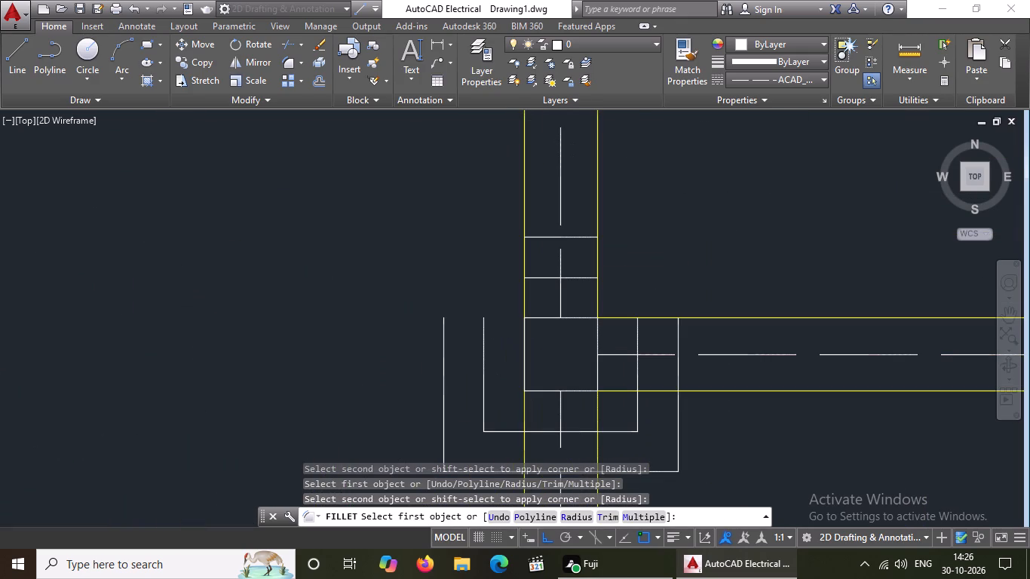
click(486, 347)
click(552, 273)
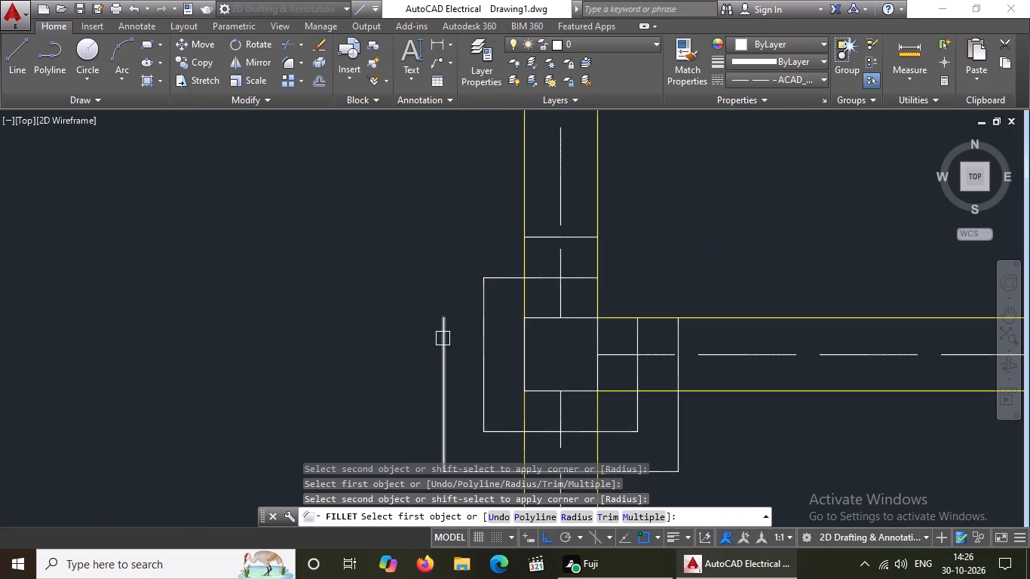
click(443, 339)
click(542, 237)
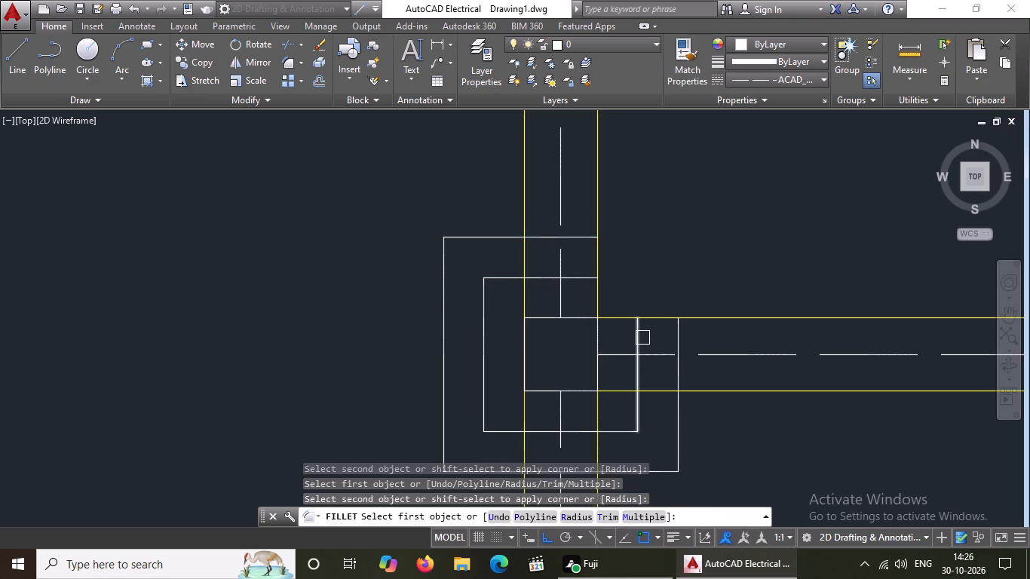
click(642, 338)
click(571, 276)
click(581, 240)
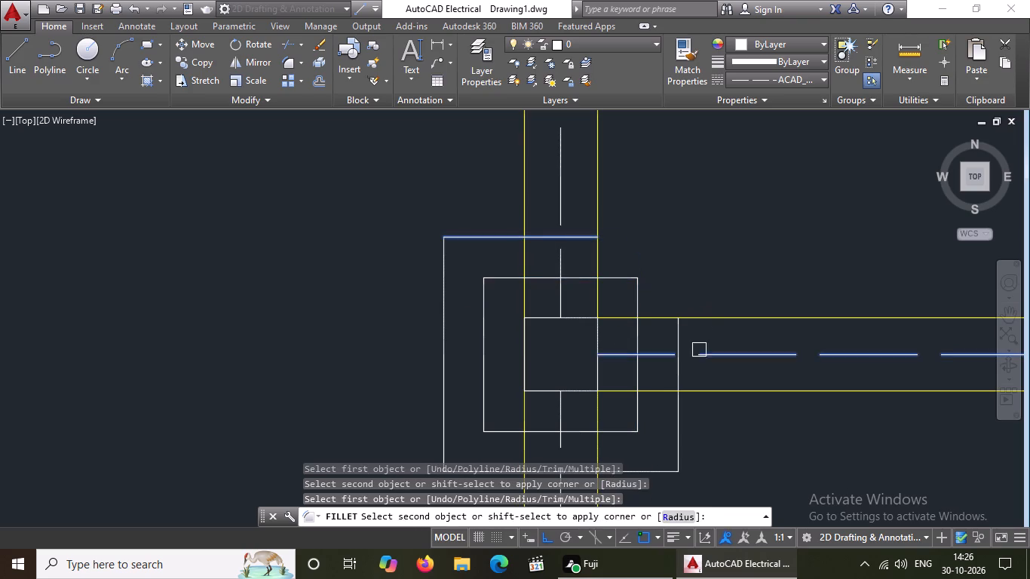
click(675, 338)
Fillet the inner and outer offset lines at both lower corners of the column at the east end of the west bay's upper cross wall.
scroll(614, 333, down, 5)
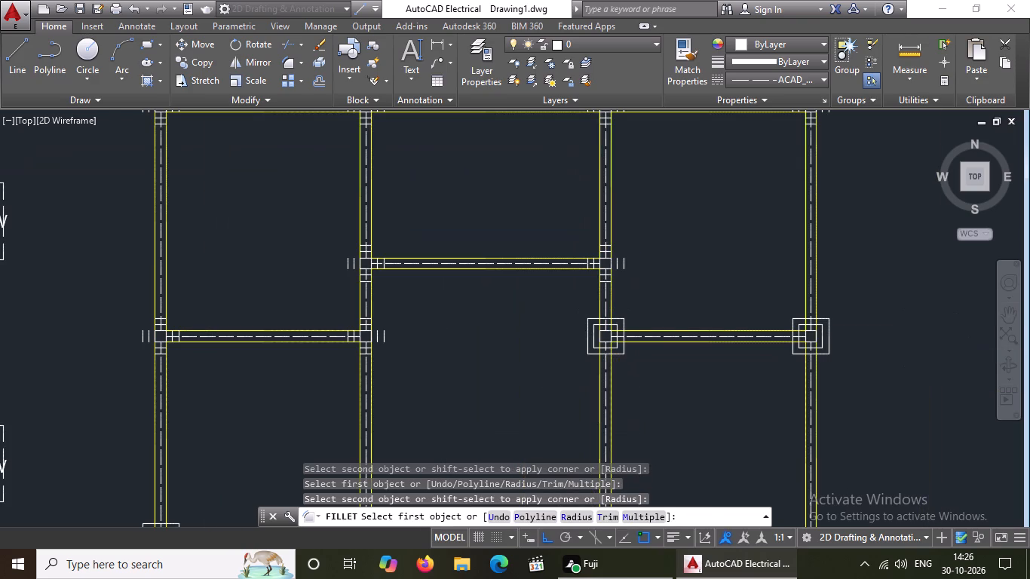
scroll(445, 345, up, 3)
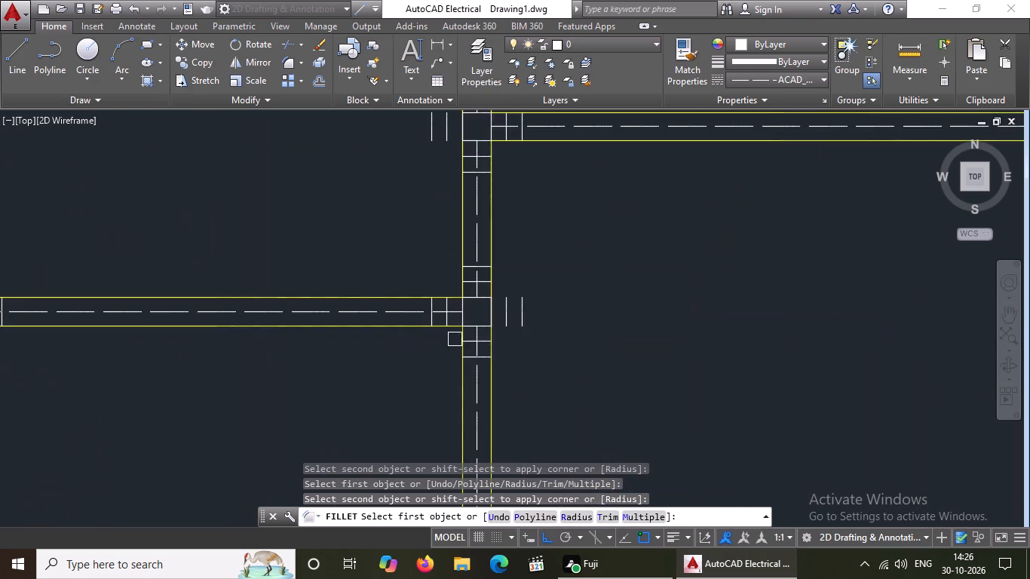
scroll(455, 333, up, 2)
click(433, 297)
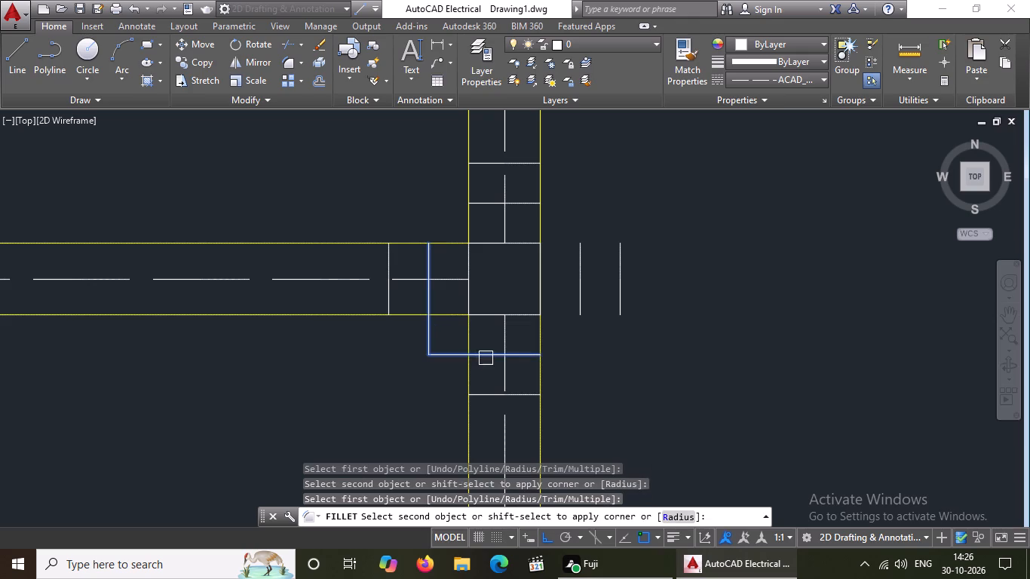
click(486, 354)
click(391, 303)
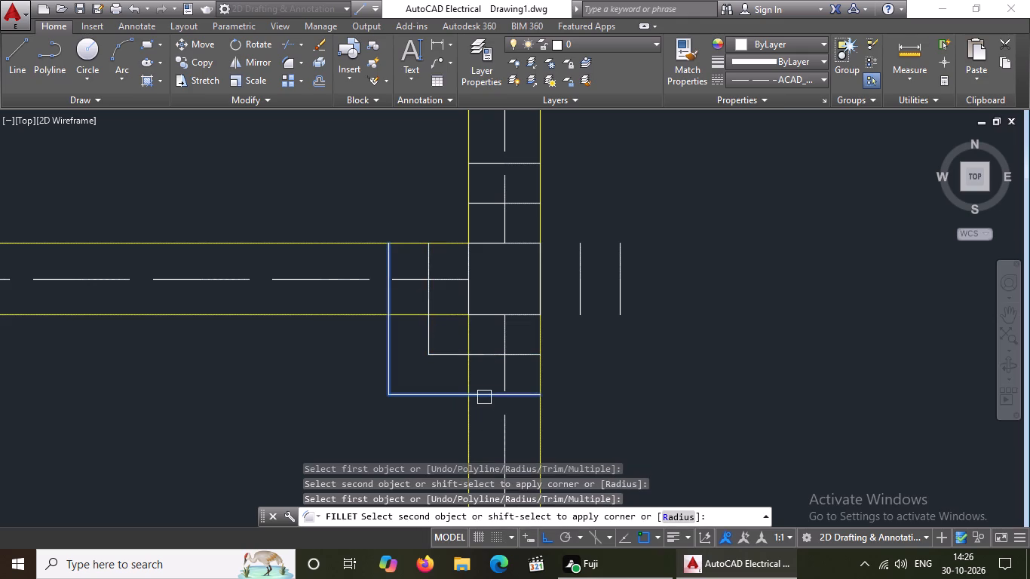
click(484, 397)
click(519, 352)
click(578, 302)
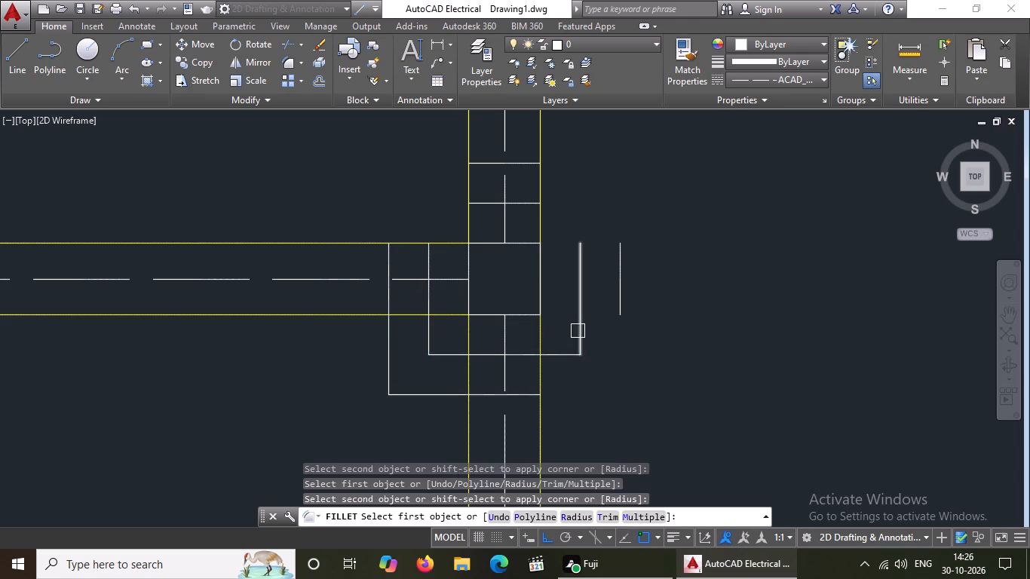
drag(521, 397, 535, 392)
click(623, 299)
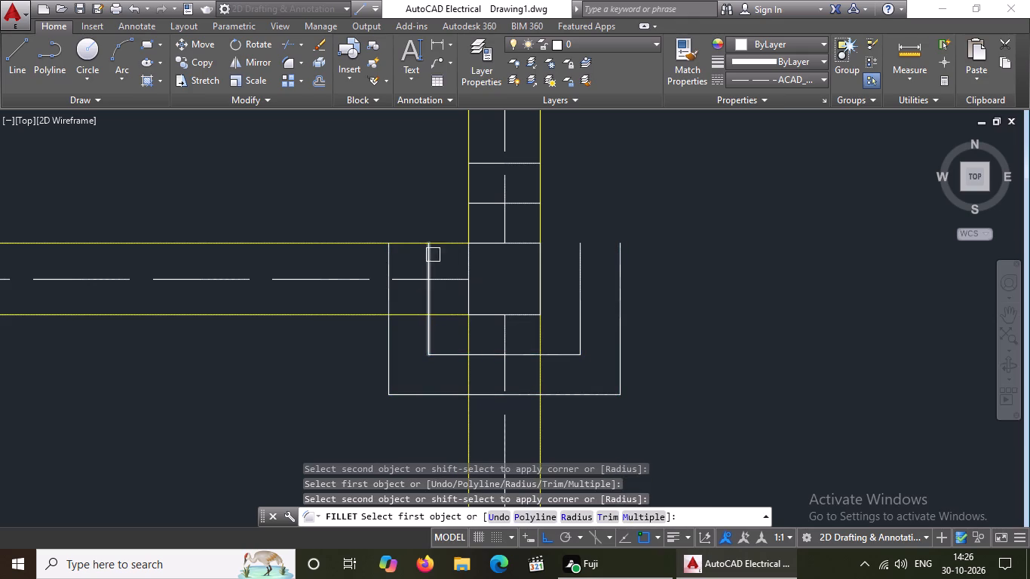
Fillet the inner and outer offset lines at both upper corners of that east-end column in the west bay, closing its two concentric squares.
click(435, 250)
click(430, 260)
click(483, 216)
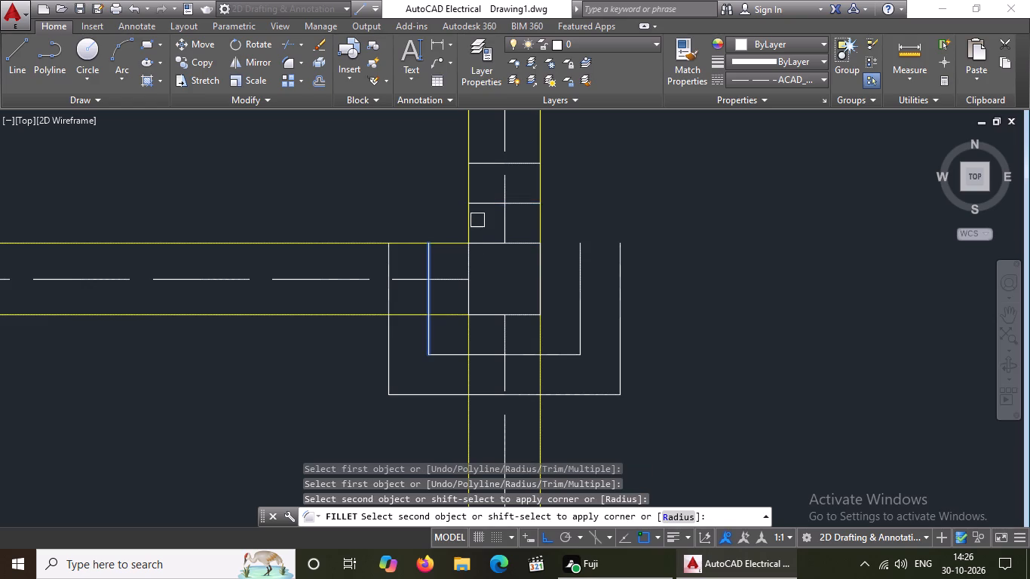
click(486, 205)
click(391, 268)
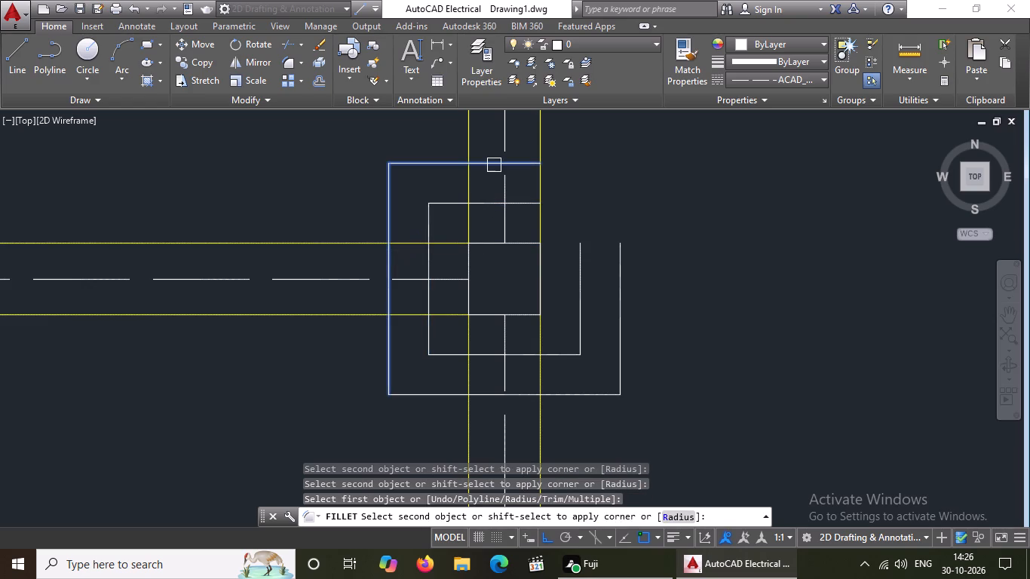
click(496, 164)
click(580, 277)
click(532, 209)
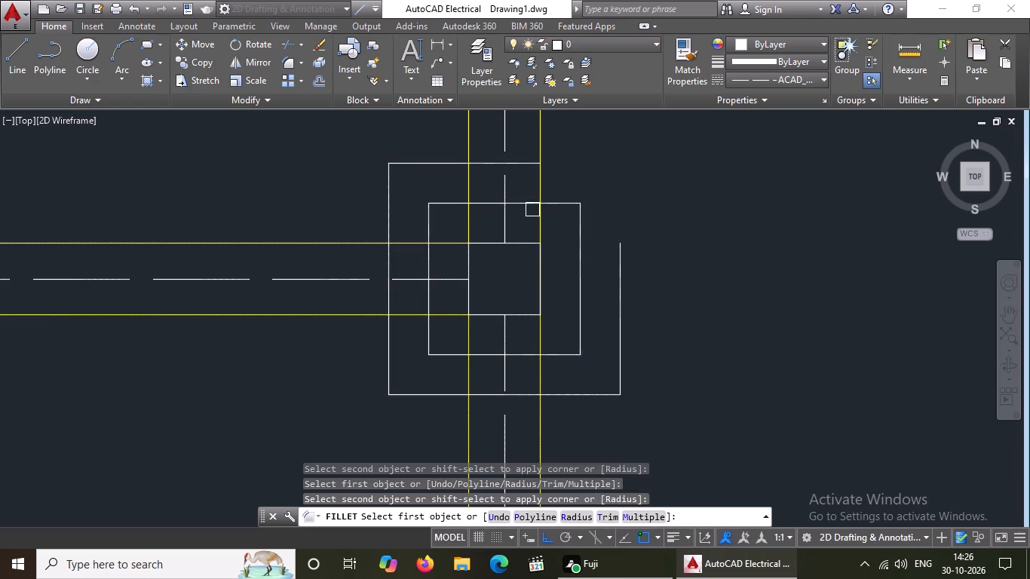
drag(520, 165, 541, 174)
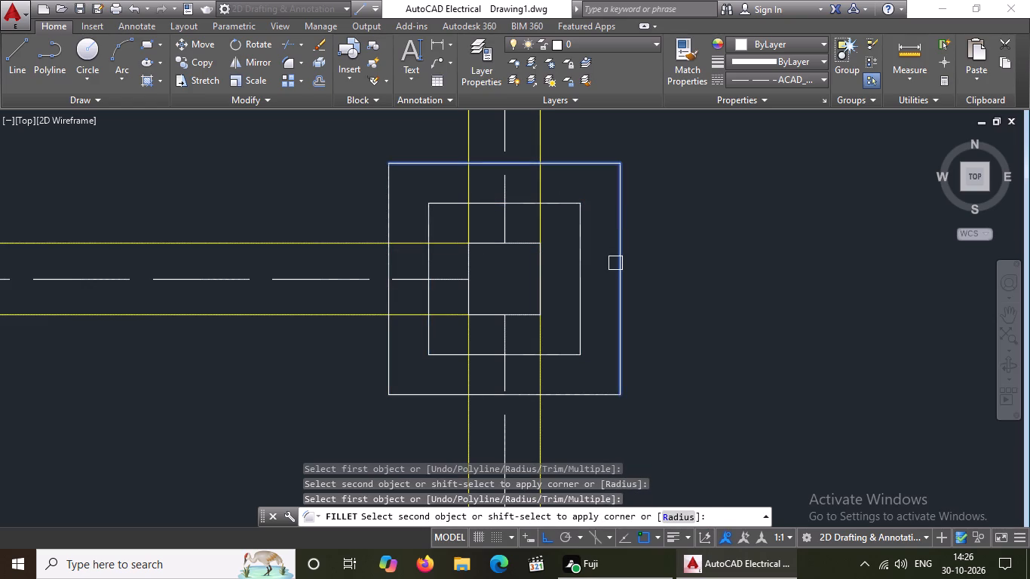
click(615, 264)
scroll(544, 359, down, 3)
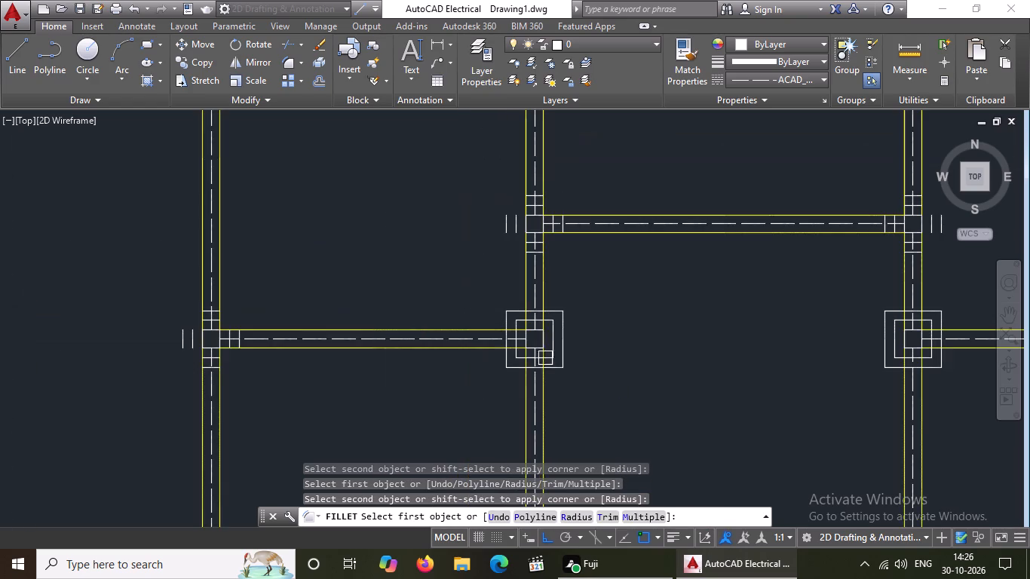
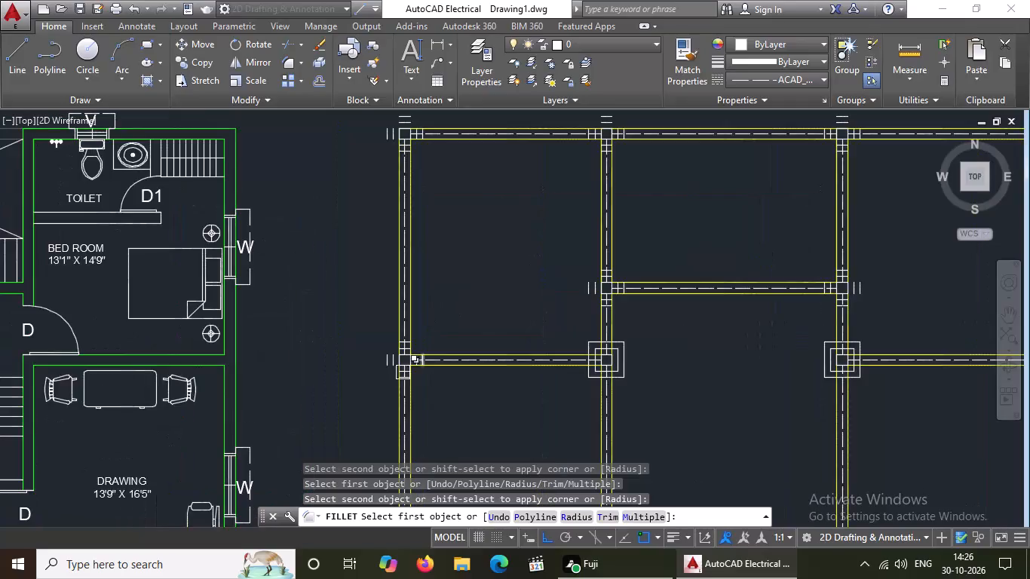
Fillet the inner and outer offset lines at both lower corners of the column at the west end of the west bay's upper cross wall.
scroll(394, 381, up, 4)
click(347, 327)
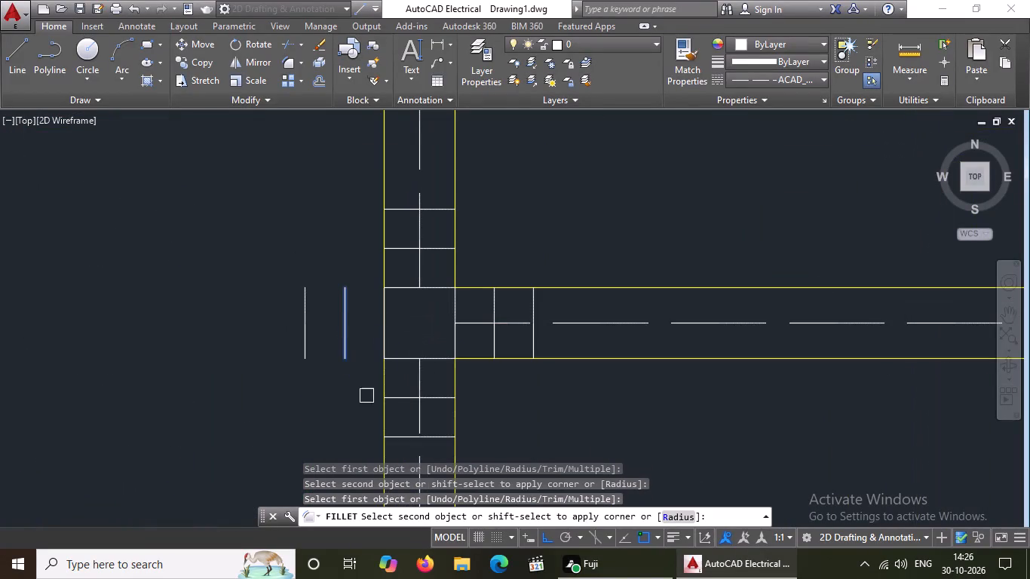
click(408, 397)
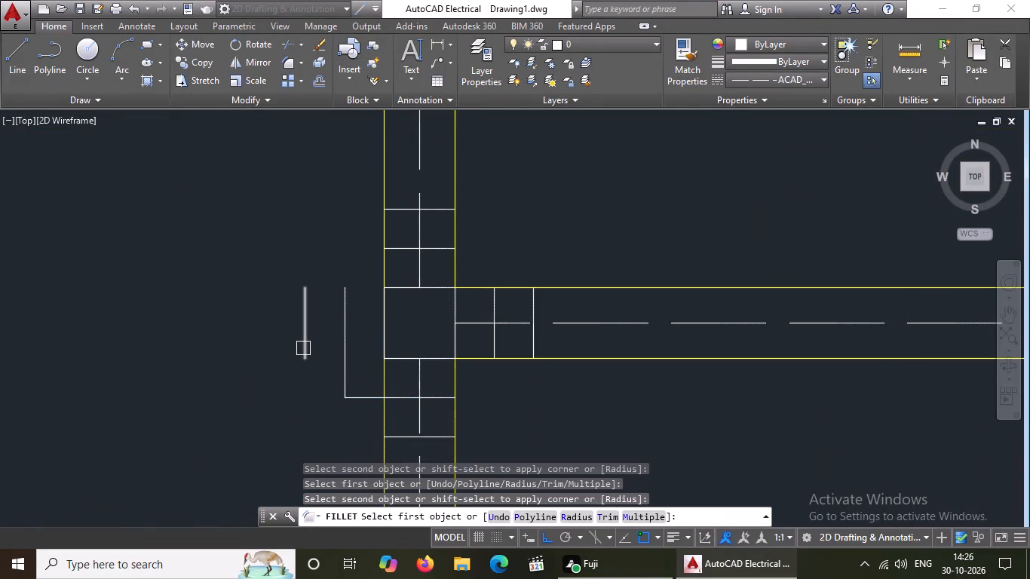
click(303, 348)
click(401, 437)
click(434, 397)
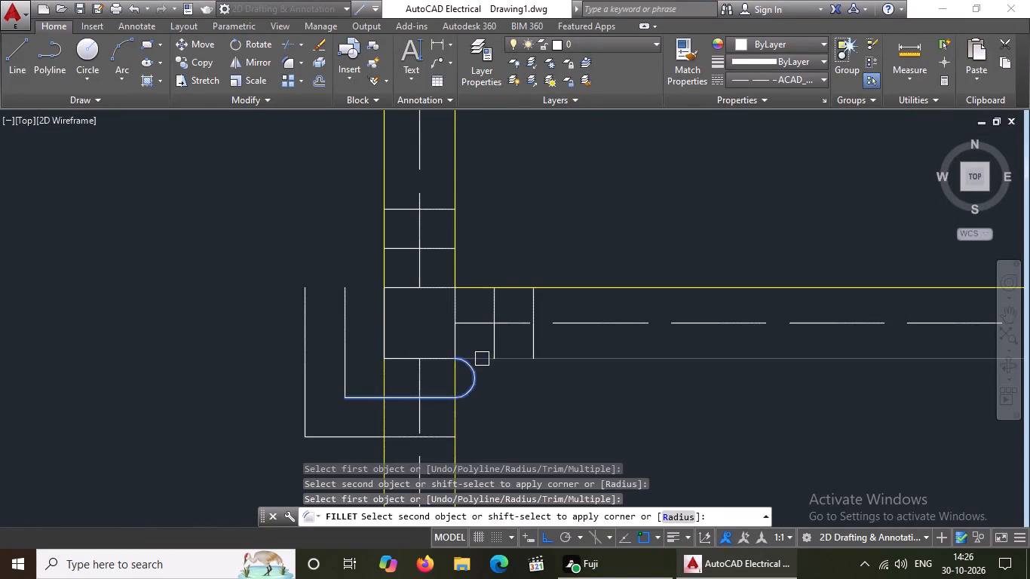
click(490, 340)
click(429, 443)
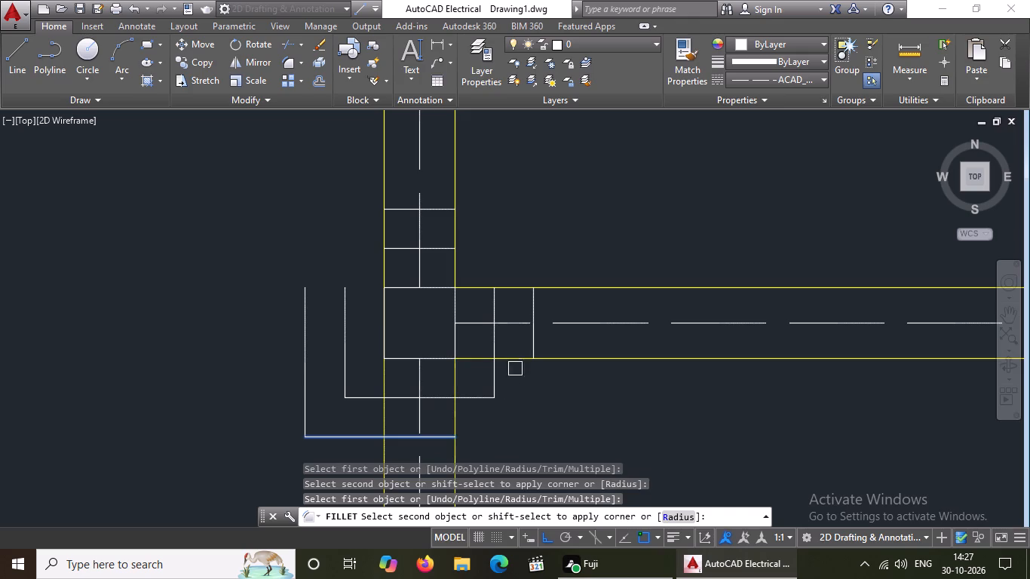
click(534, 350)
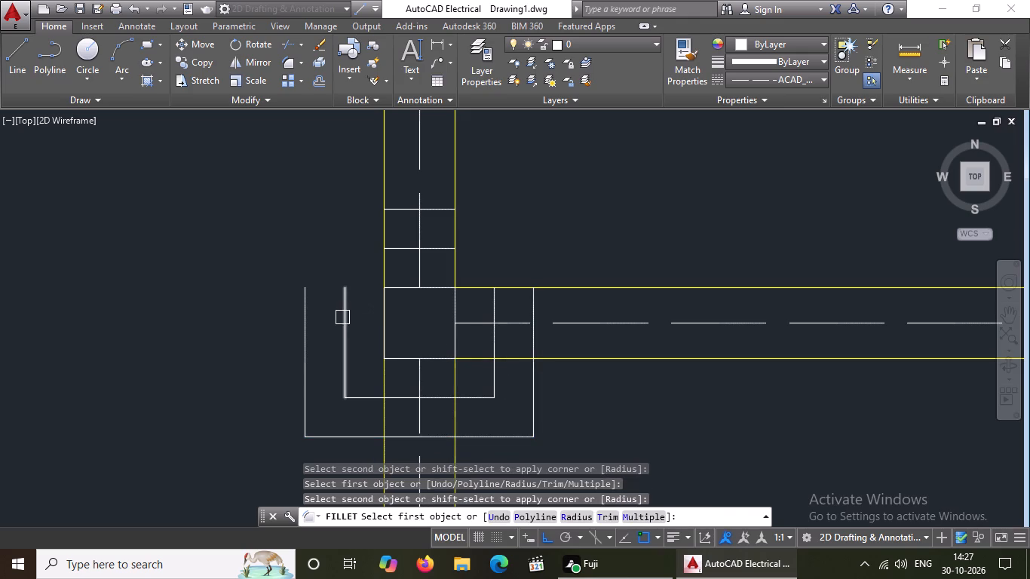
Fillet the inner and outer offset lines at both upper corners of that west-end column, closing its two concentric squares.
click(348, 316)
click(408, 253)
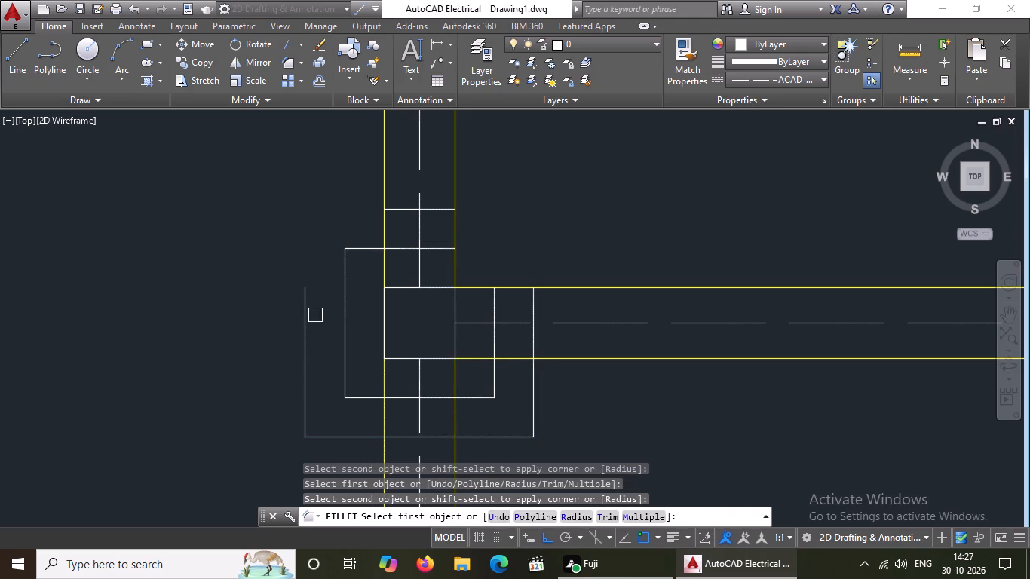
click(305, 323)
click(400, 210)
click(491, 311)
click(442, 248)
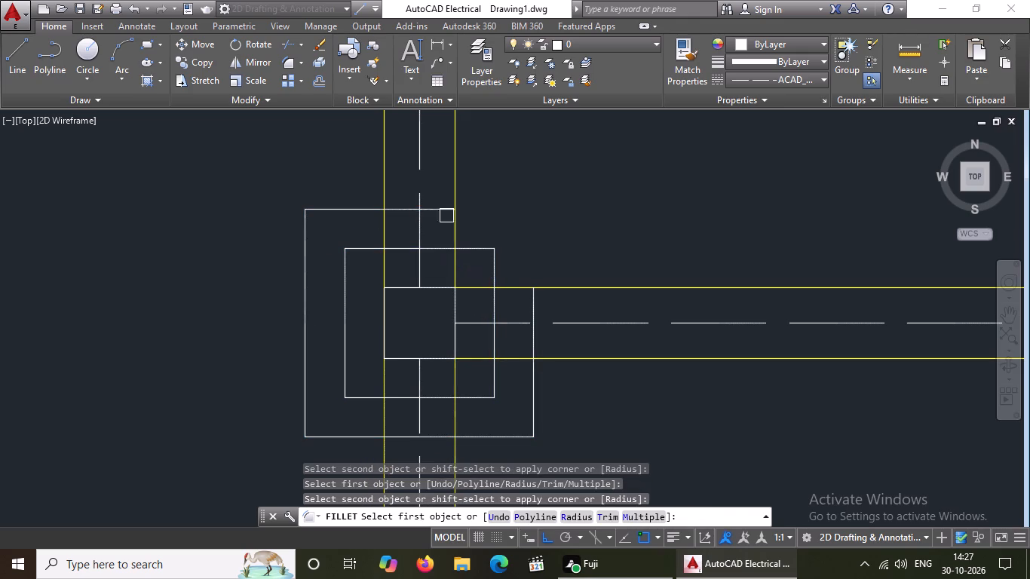
click(446, 211)
click(531, 307)
At the west-end column of the middle bay's cross wall, fillet both offset line pairs at the lower-west corner and the inner pair at the lower-east.
scroll(505, 305, down, 2)
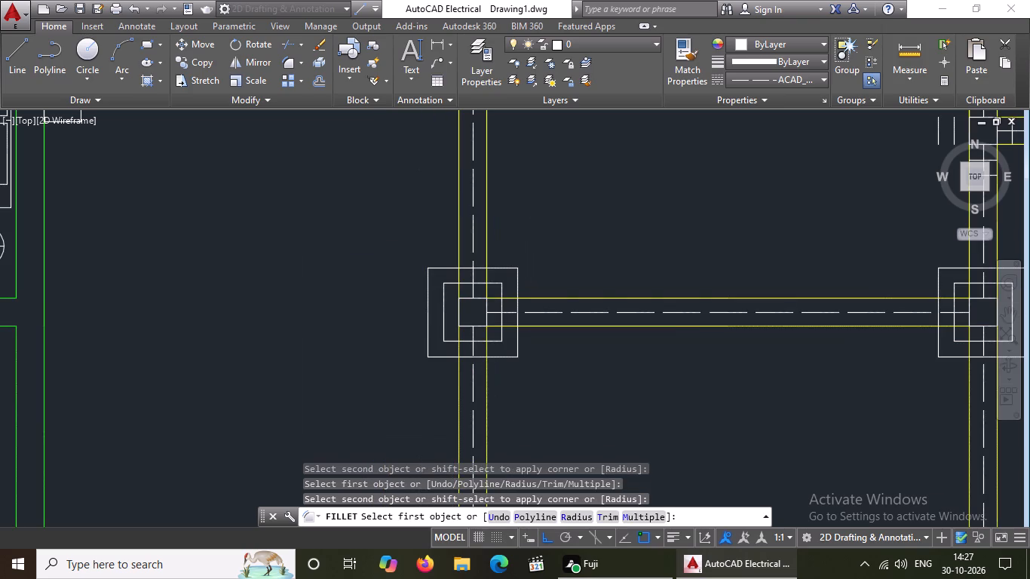
scroll(505, 305, down, 3)
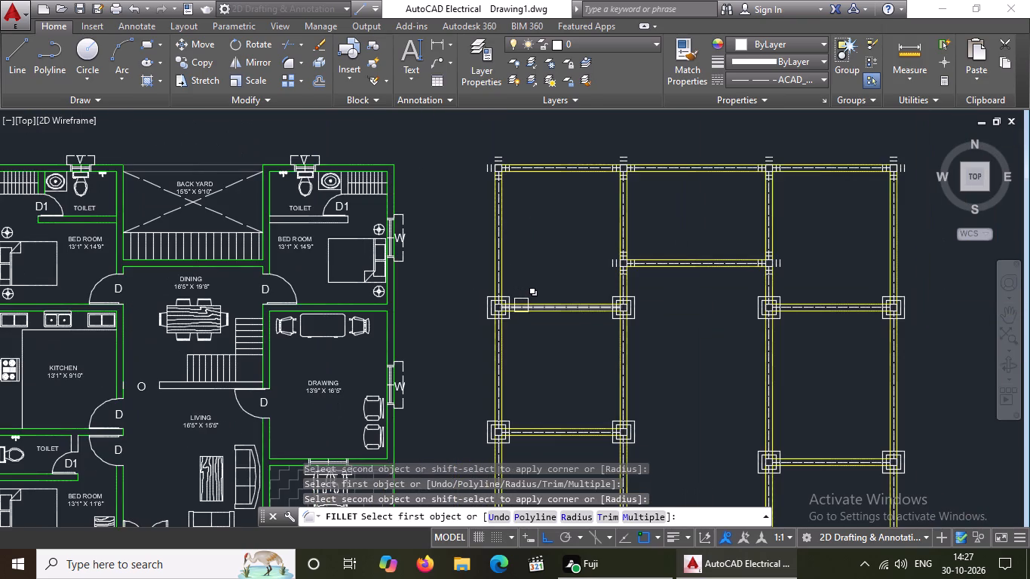
scroll(621, 260, up, 1)
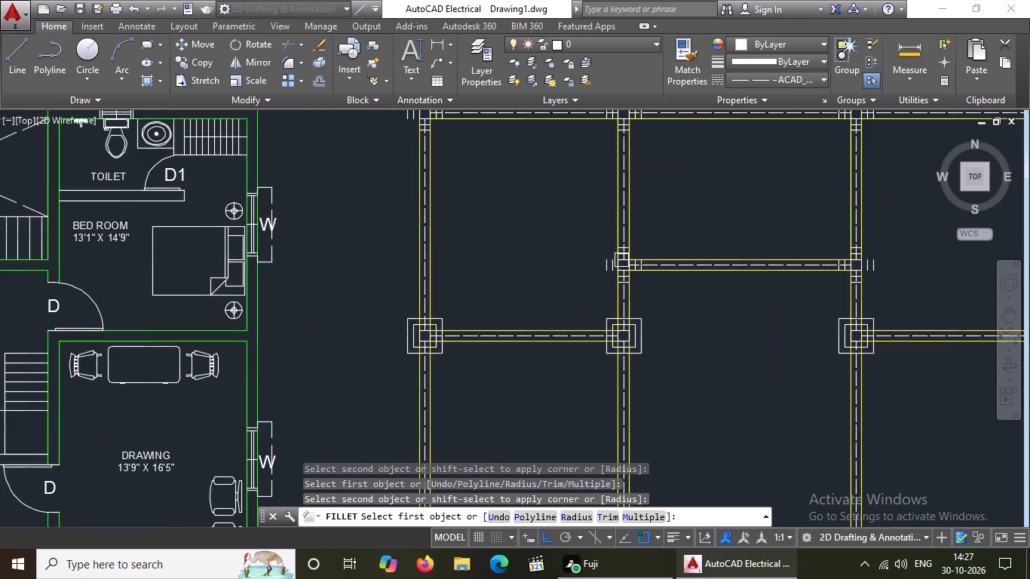
scroll(621, 260, up, 3)
click(580, 289)
click(618, 325)
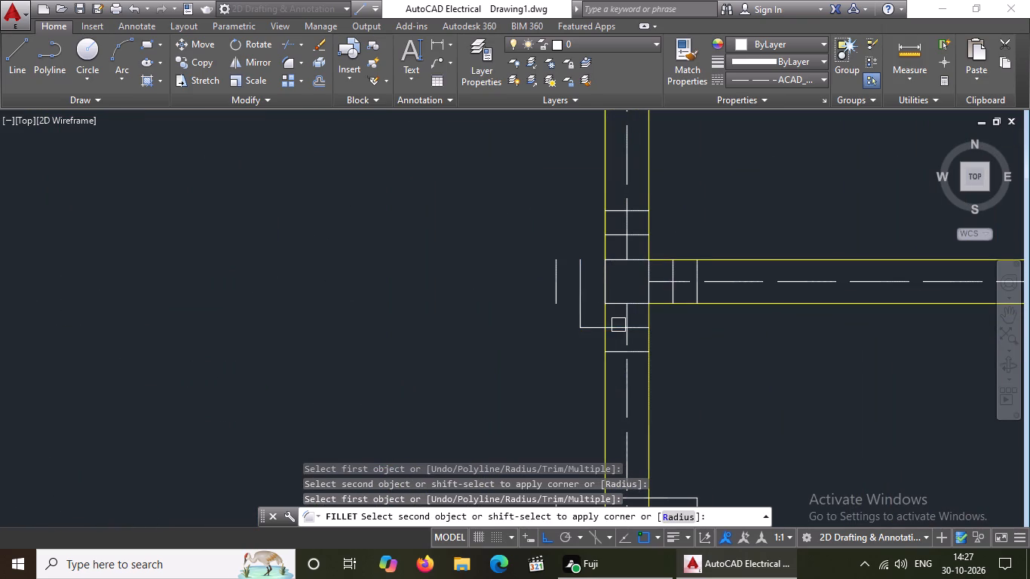
drag(554, 286, 556, 298)
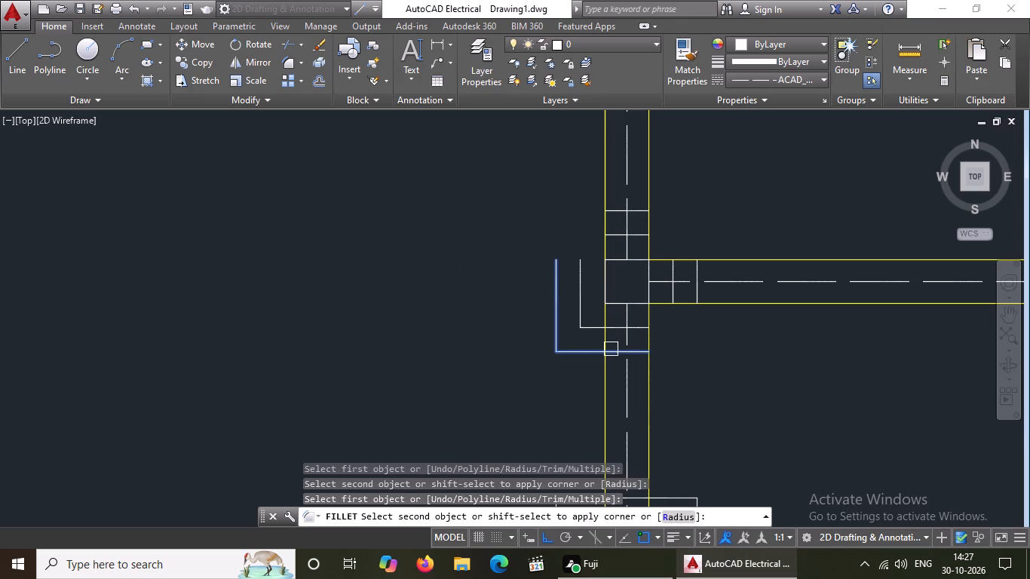
click(612, 350)
click(642, 327)
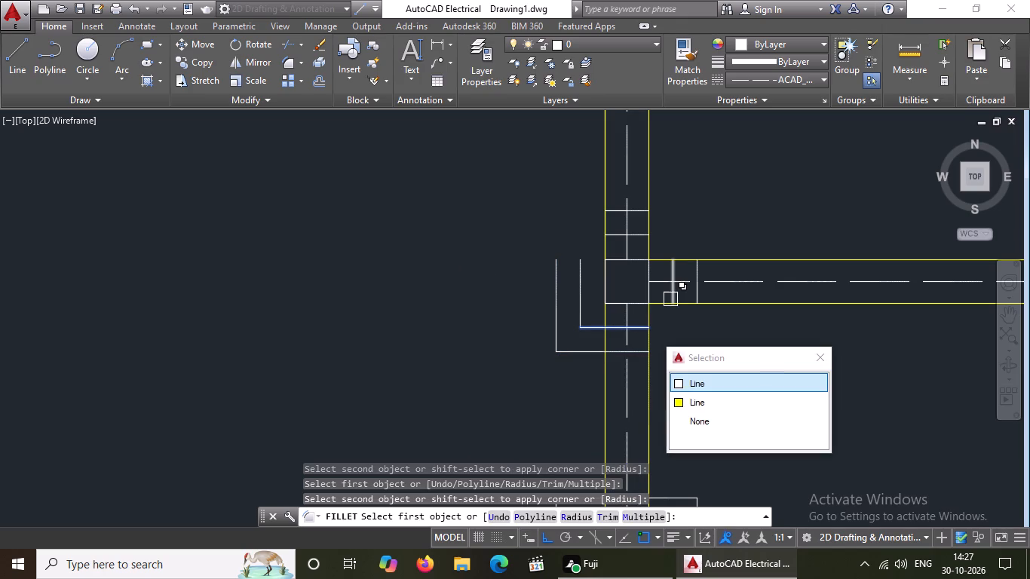
click(671, 299)
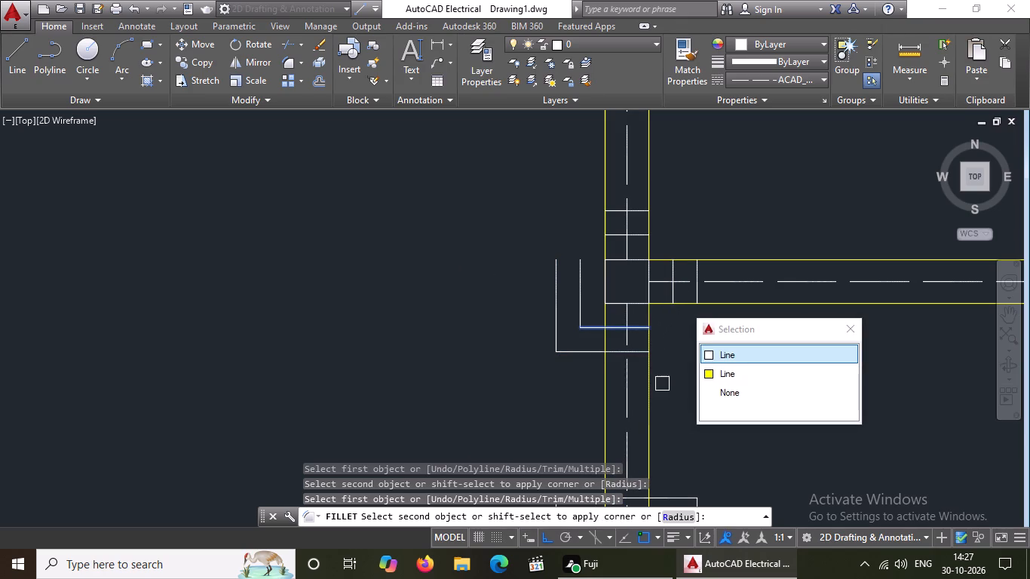
scroll(653, 351, up, 2)
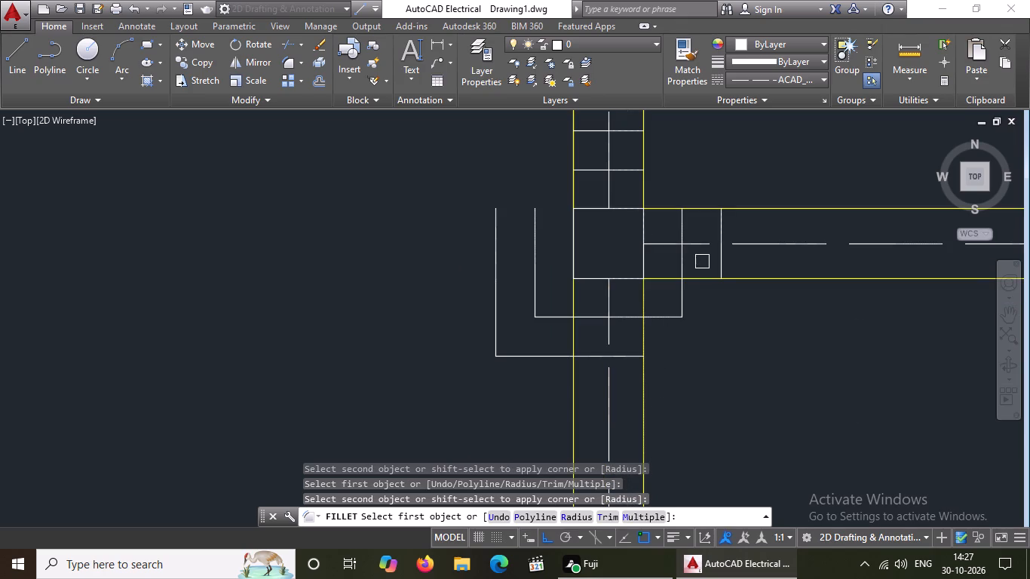
click(685, 268)
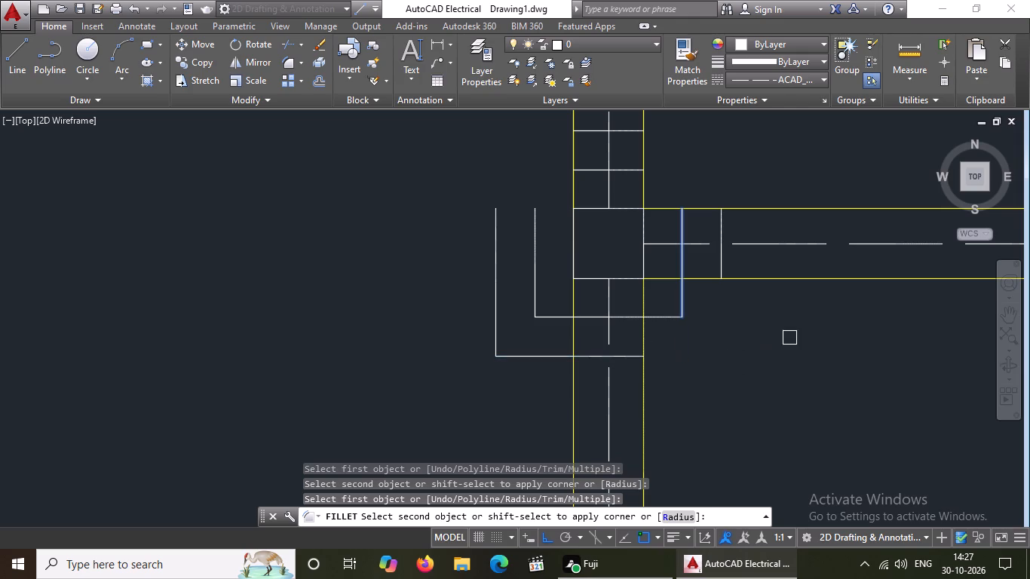
key(Escape)
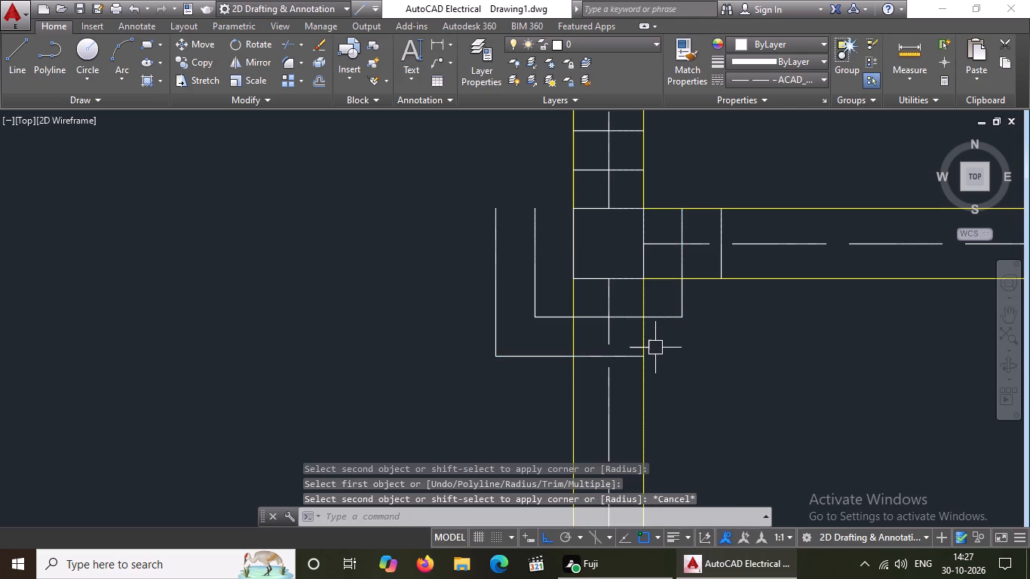
Using Fillet in Multiple mode with radius 0, join the outer offset lines at the lower-east corner of the same column.
key(f)
key(Return)
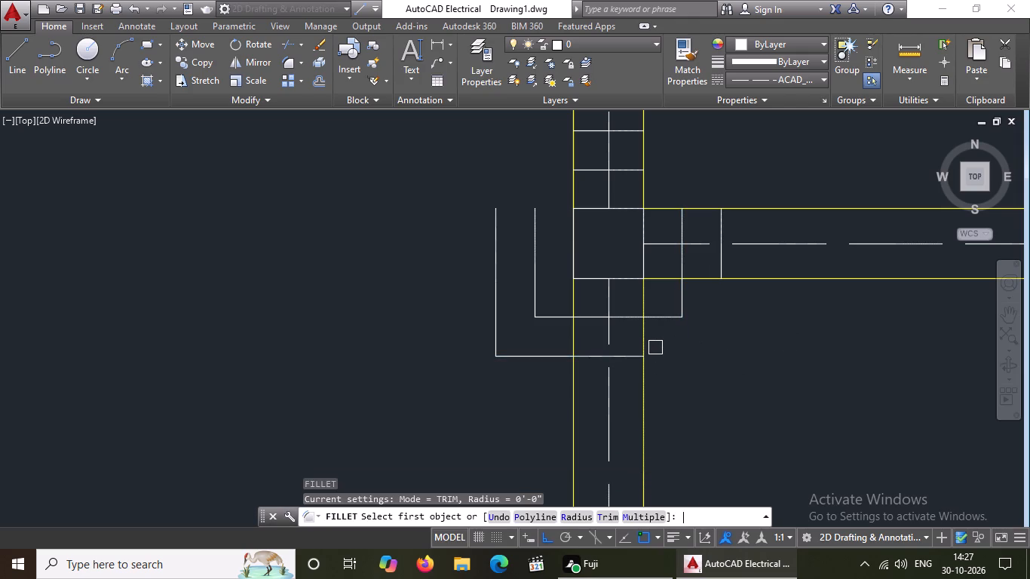
key(m)
key(Return)
key(r)
key(Return)
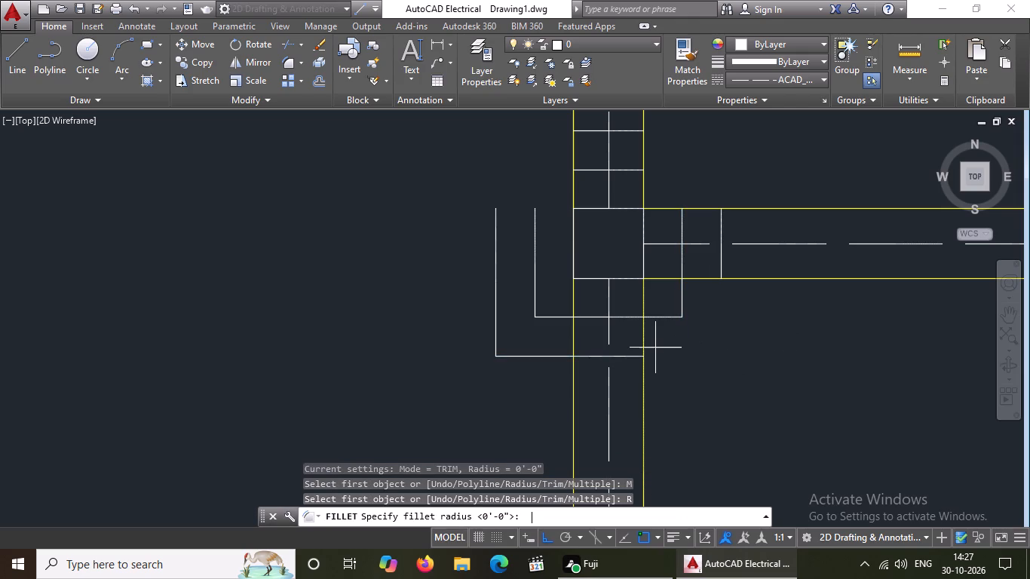
key(0)
key(Return)
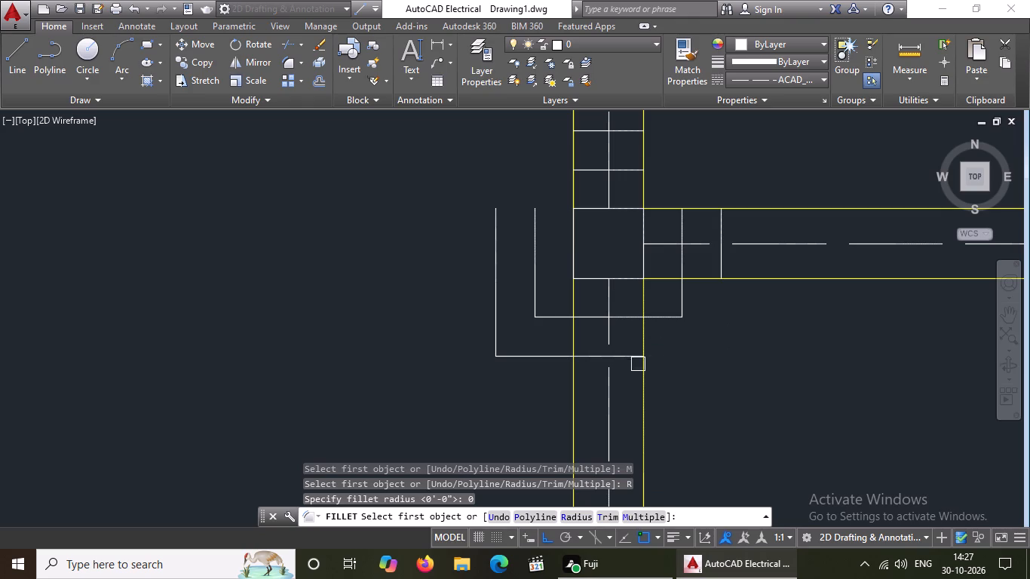
click(621, 355)
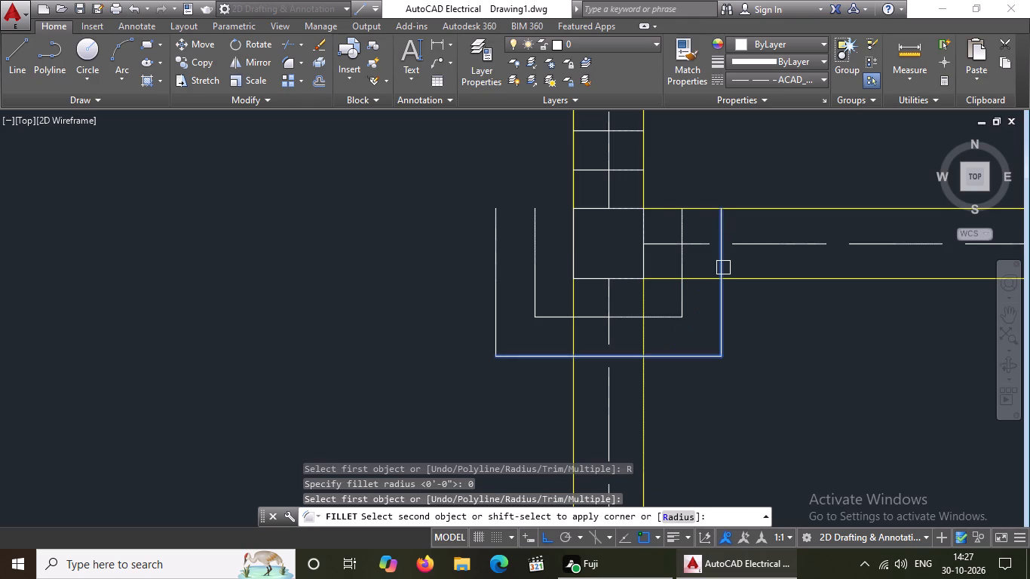
click(722, 267)
Fillet the inner and outer offset lines at both upper corners of the middle bay's west-end column, closing its two concentric squares.
scroll(527, 381, down, 5)
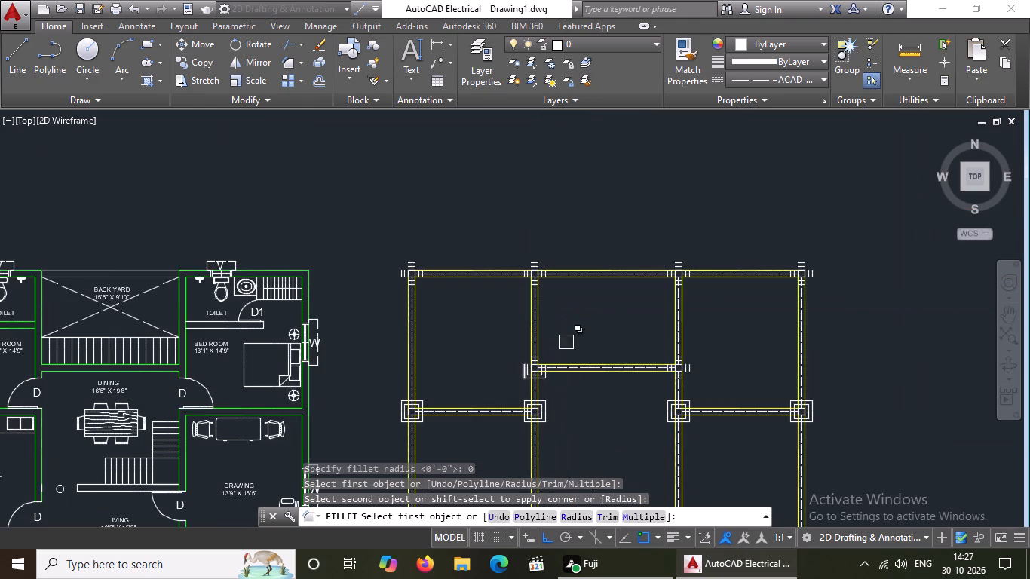
scroll(577, 317, down, 2)
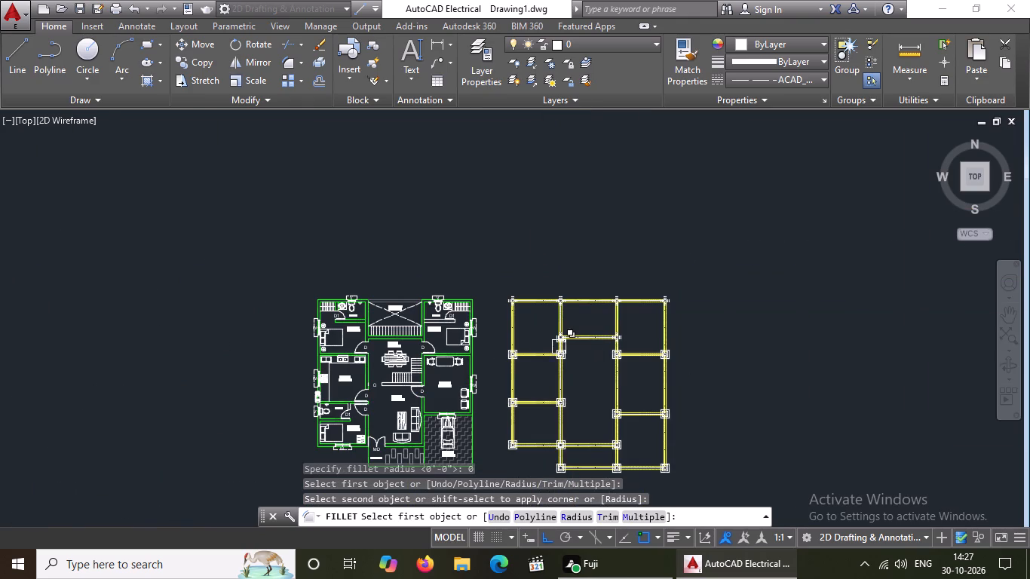
scroll(559, 347, up, 7)
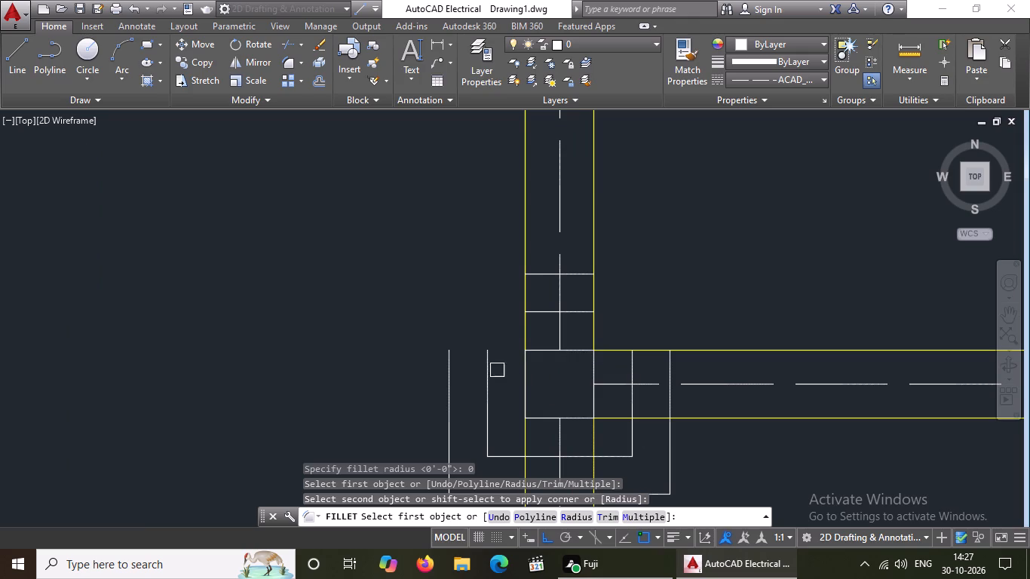
click(483, 381)
click(547, 310)
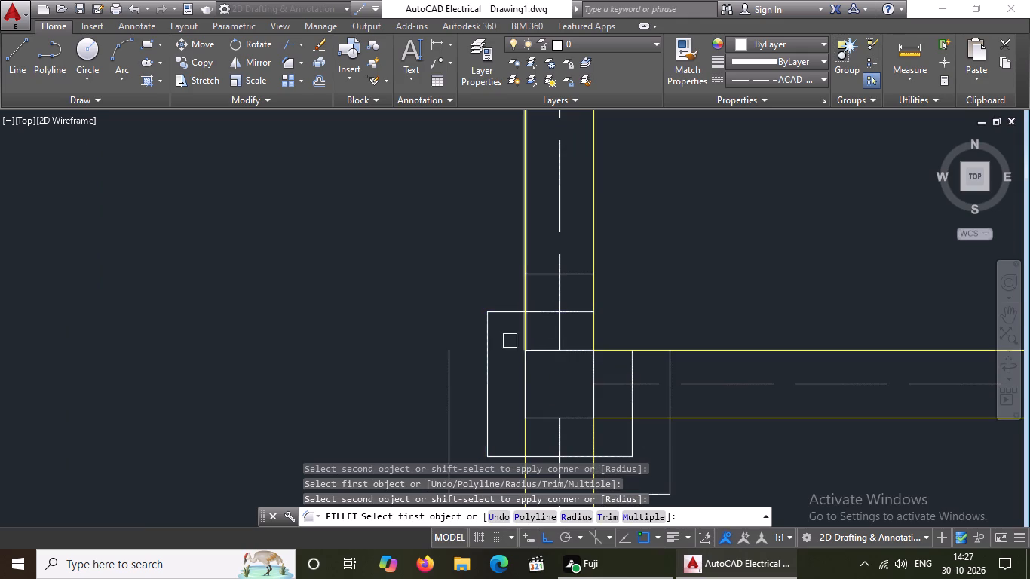
click(448, 367)
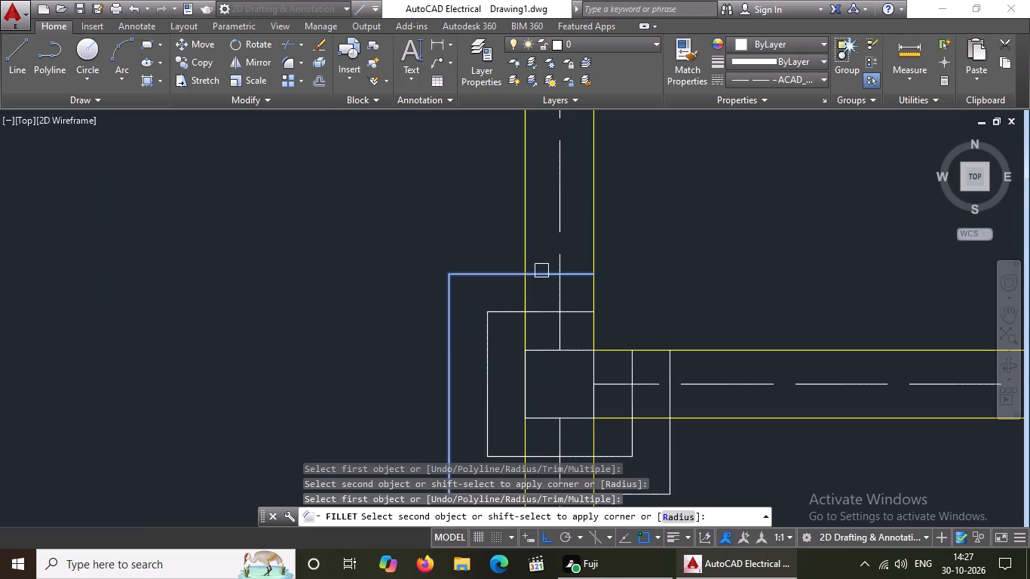
click(541, 270)
click(575, 314)
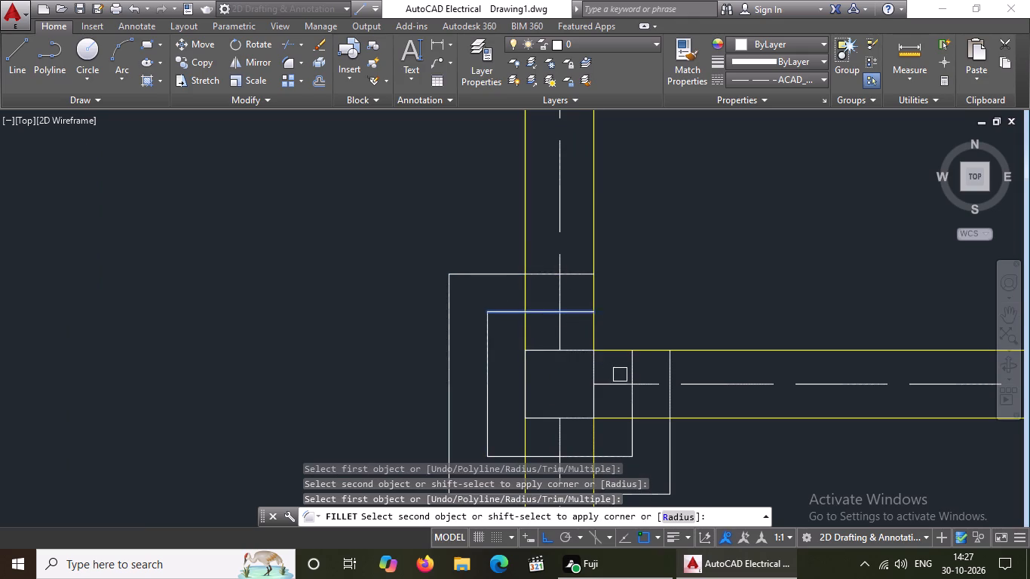
click(636, 368)
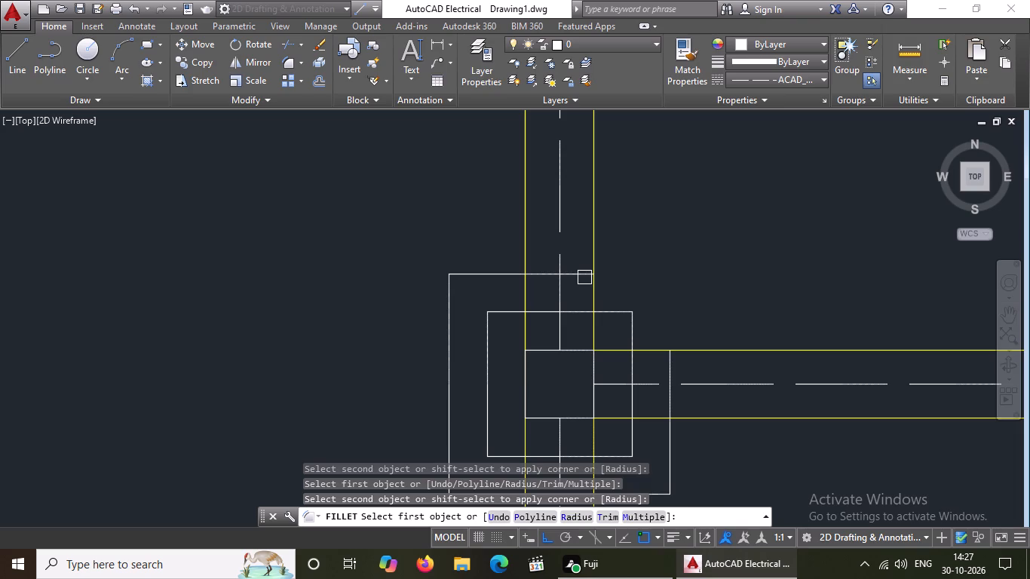
click(584, 277)
click(667, 369)
At the east-end column of the middle bay's cross wall, fillet the inner and outer offset lines at both lower corners.
scroll(384, 348, down, 4)
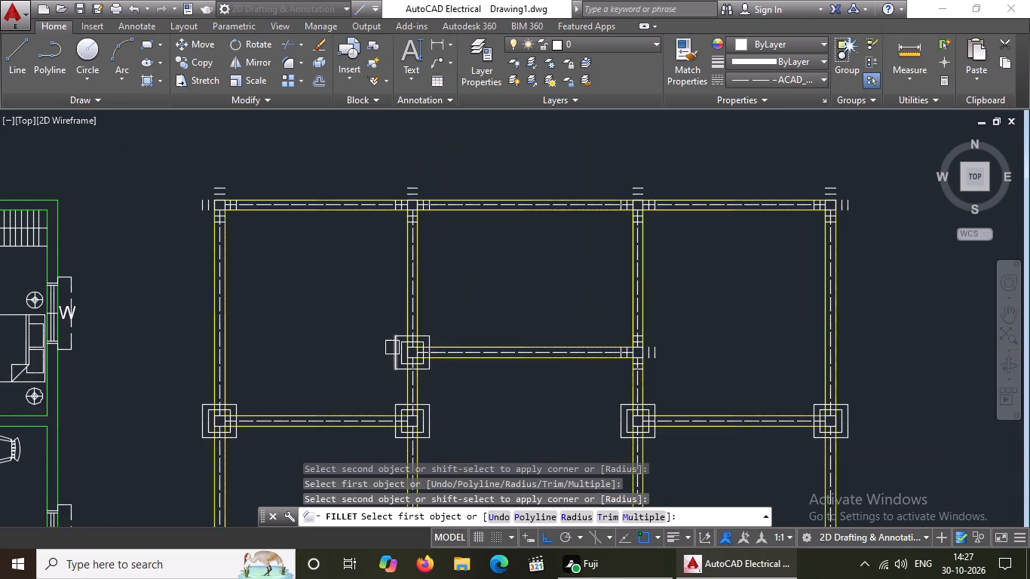
scroll(639, 363, up, 2)
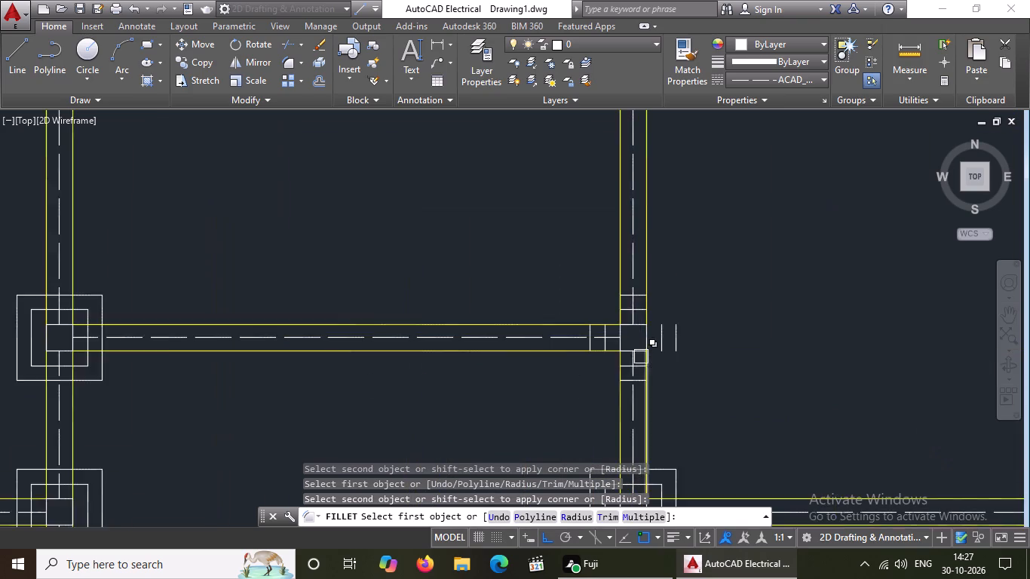
scroll(641, 354, up, 3)
click(550, 320)
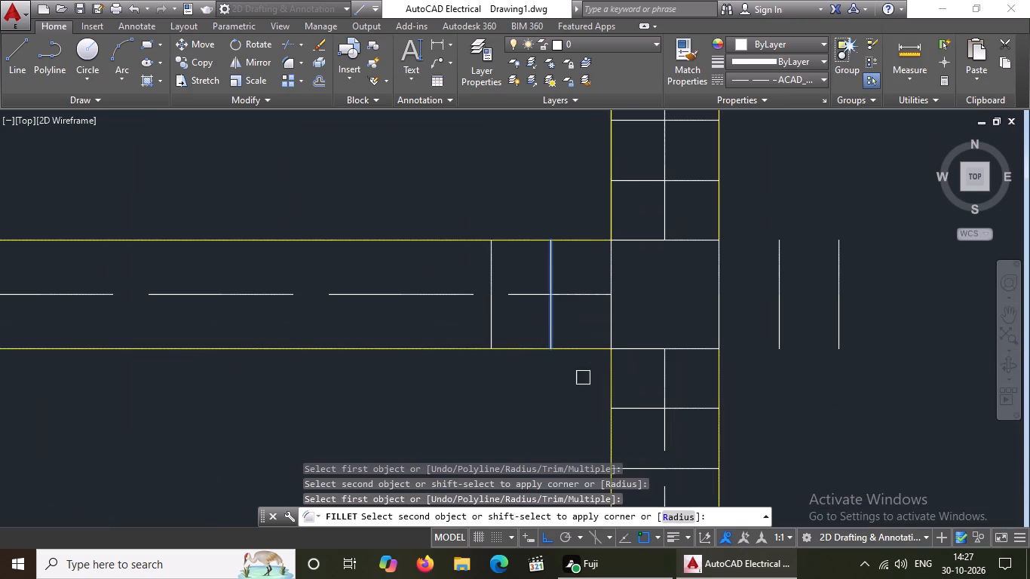
click(622, 406)
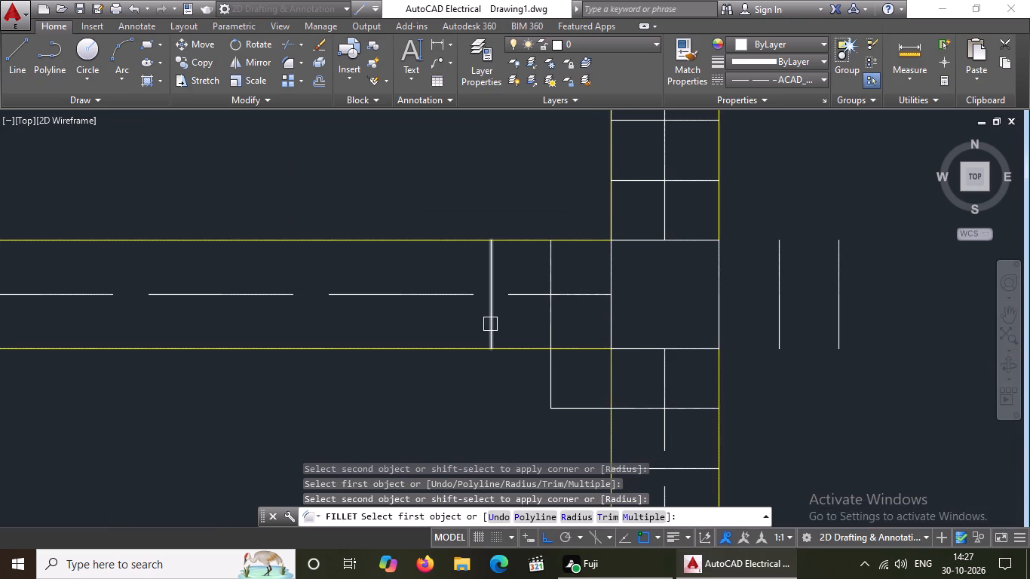
click(492, 323)
click(644, 467)
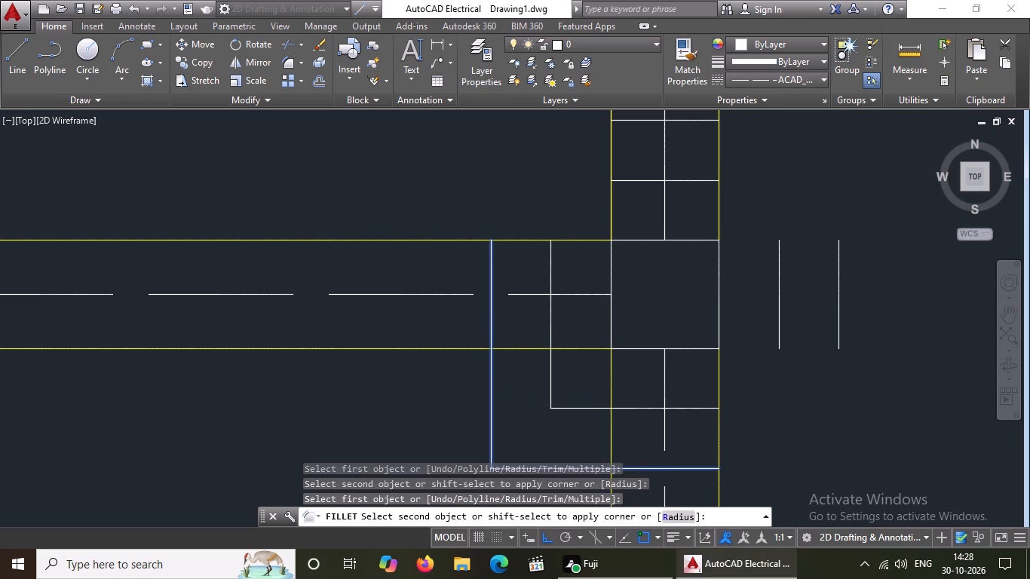
click(688, 411)
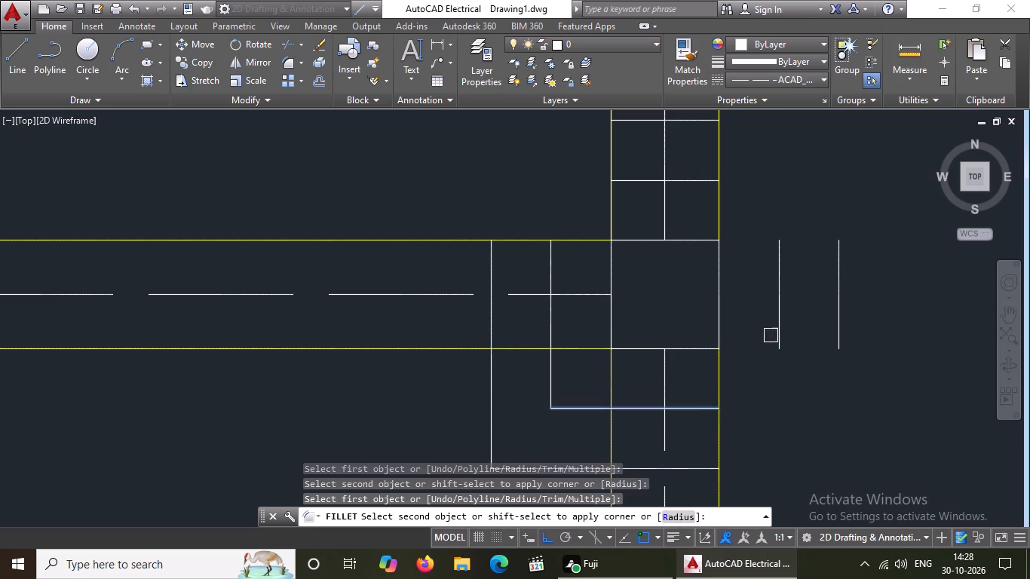
click(776, 329)
click(710, 471)
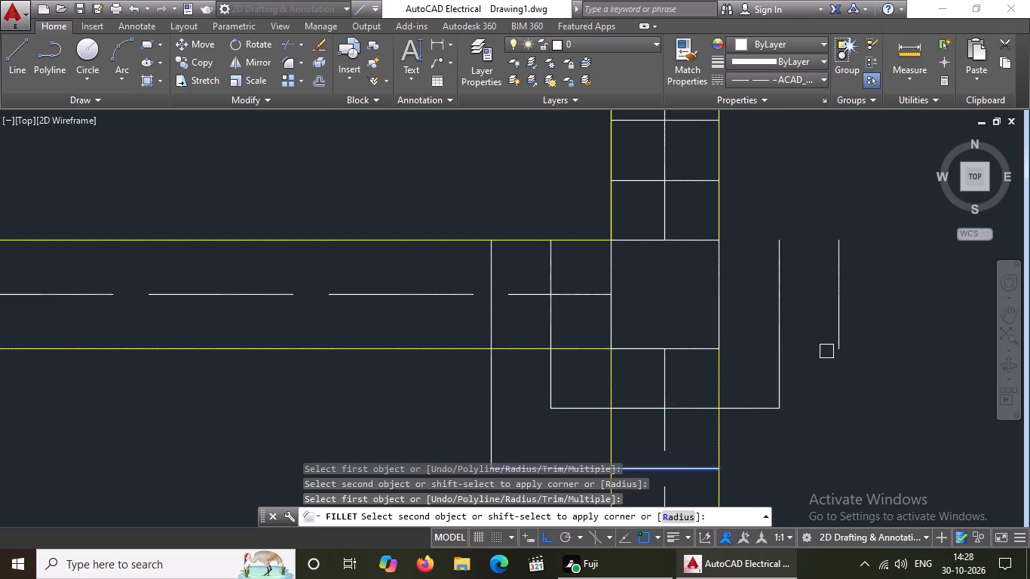
click(835, 333)
Fillet the inner and outer offset lines at both upper corners of the same east-end column, closing its two concentric squares.
click(546, 265)
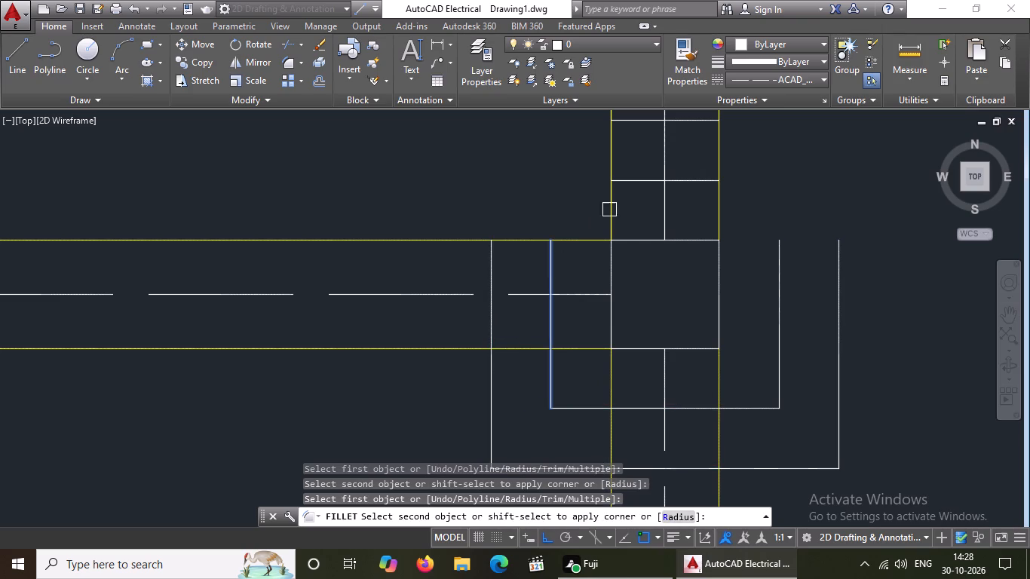
click(637, 185)
click(782, 276)
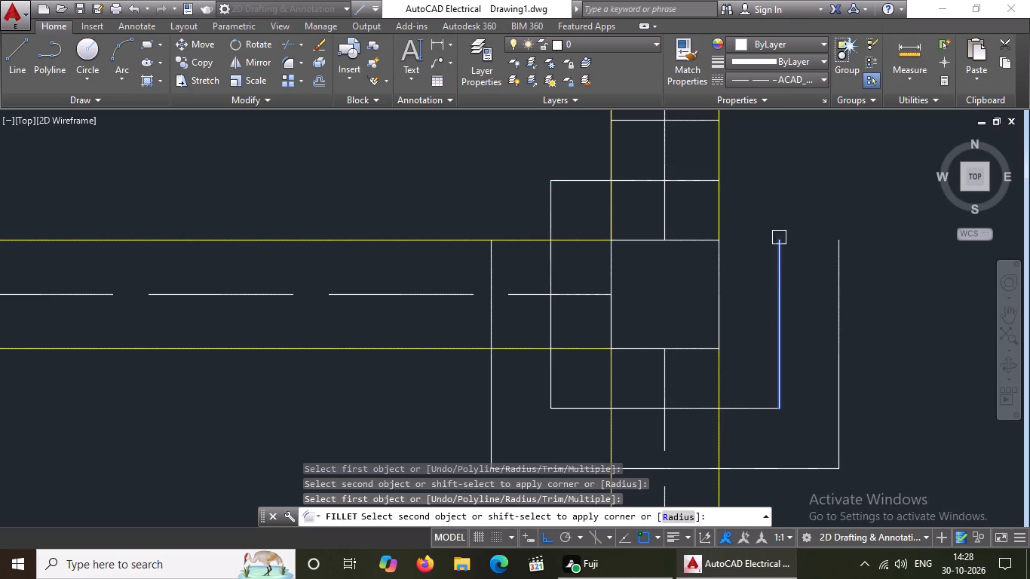
click(707, 181)
scroll(580, 375, down, 2)
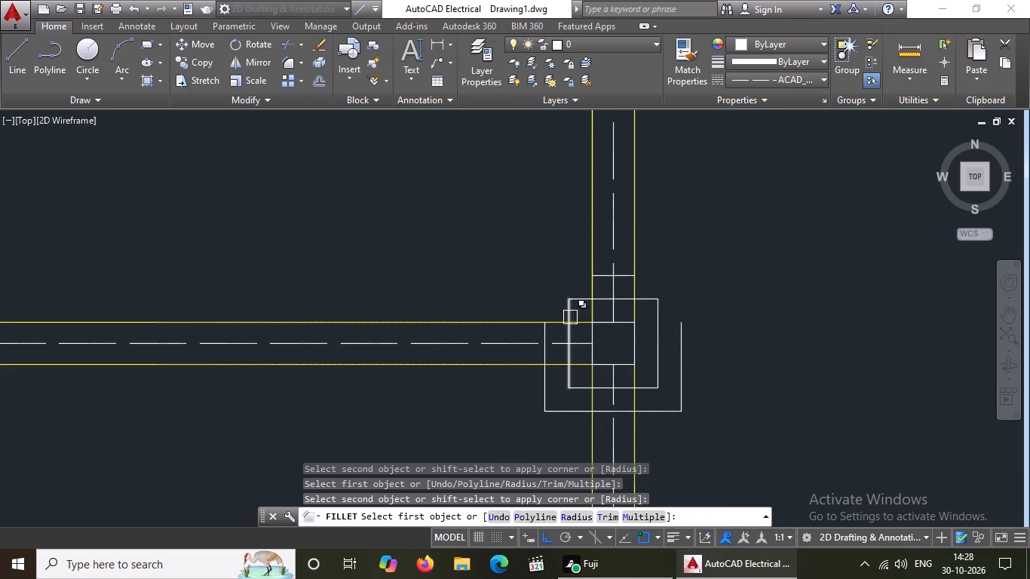
scroll(566, 317, up, 1)
drag(530, 345, 534, 336)
click(624, 253)
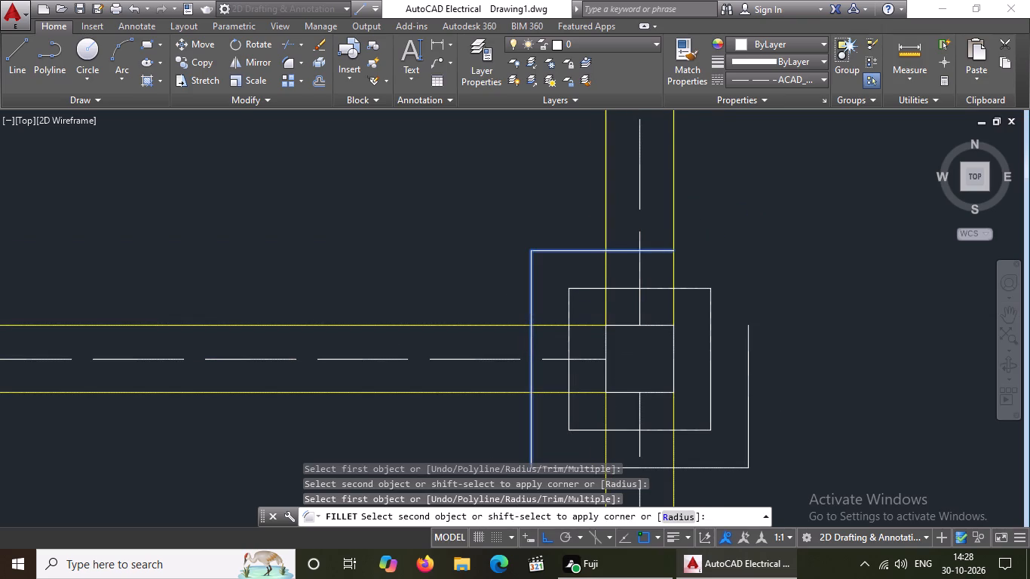
click(750, 348)
click(662, 250)
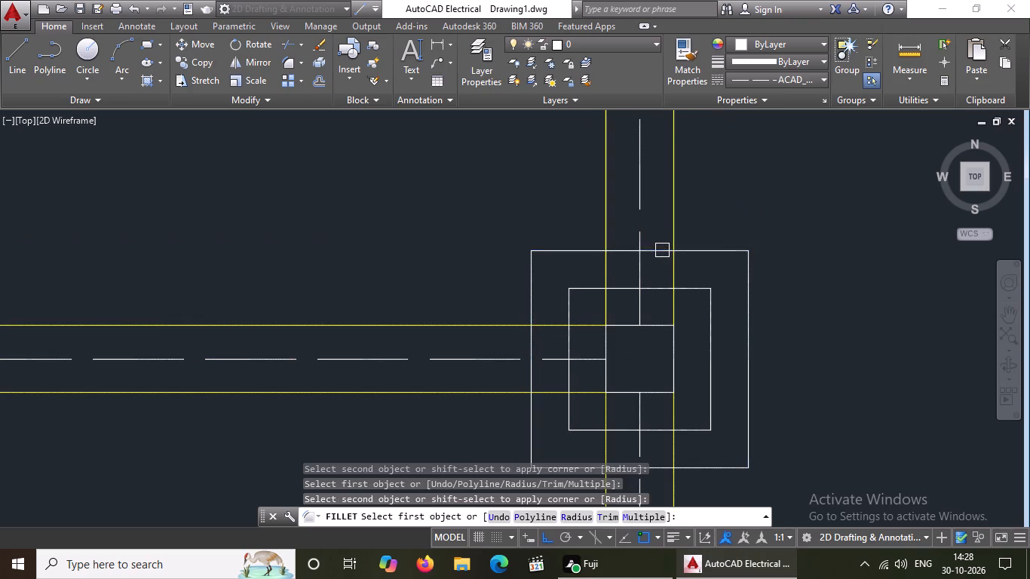
At the plan's north-west corner column, fillet the inner offset lines at both lower corners.
scroll(628, 340, down, 6)
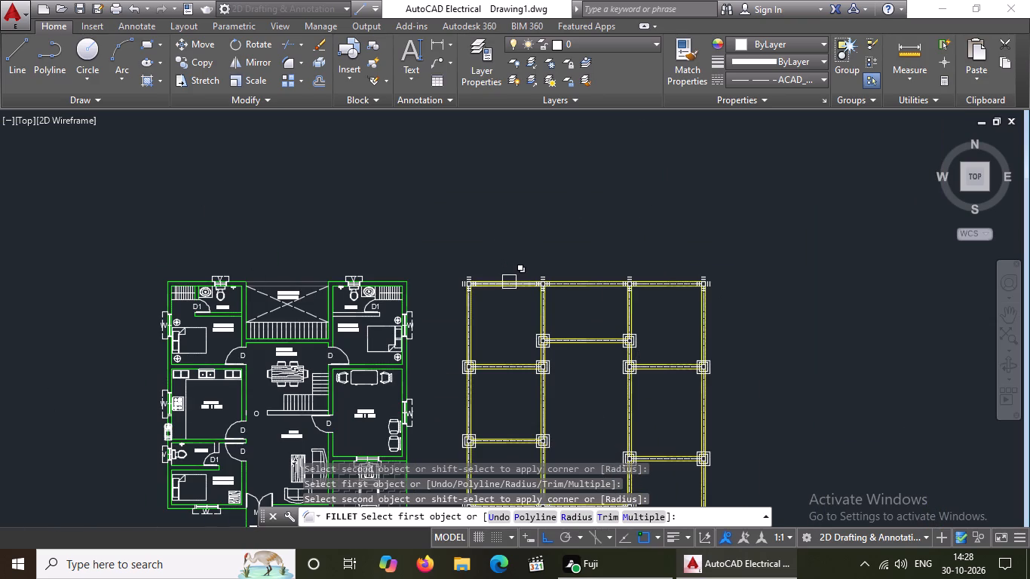
scroll(503, 274, up, 3)
scroll(431, 294, up, 1)
scroll(309, 328, up, 3)
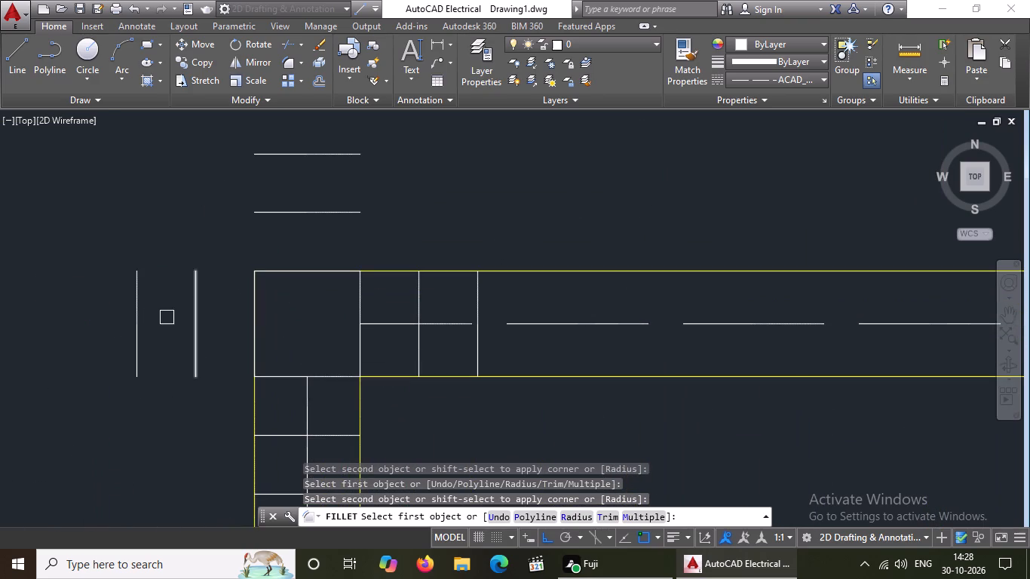
click(192, 314)
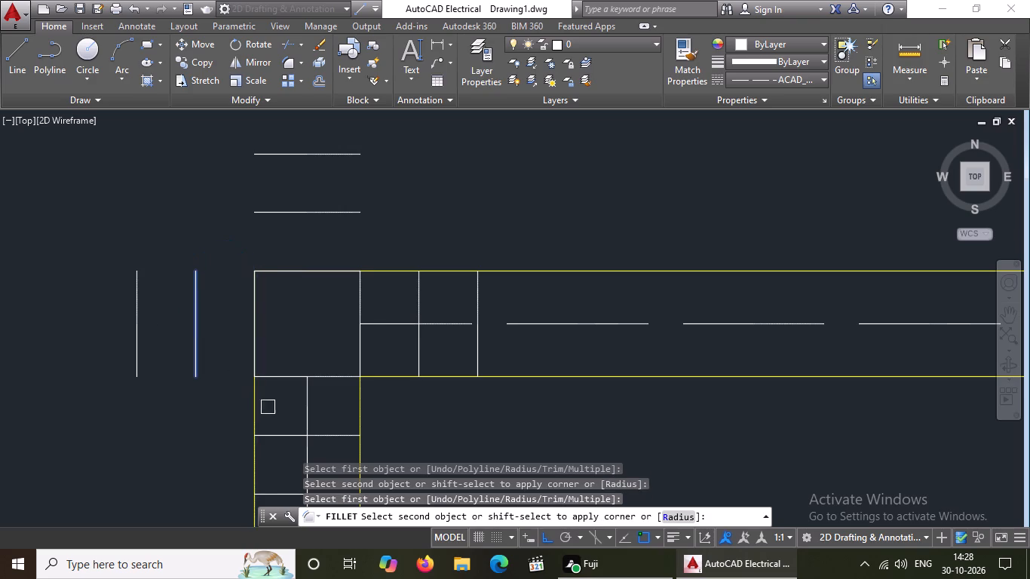
click(284, 439)
drag(320, 435, 322, 434)
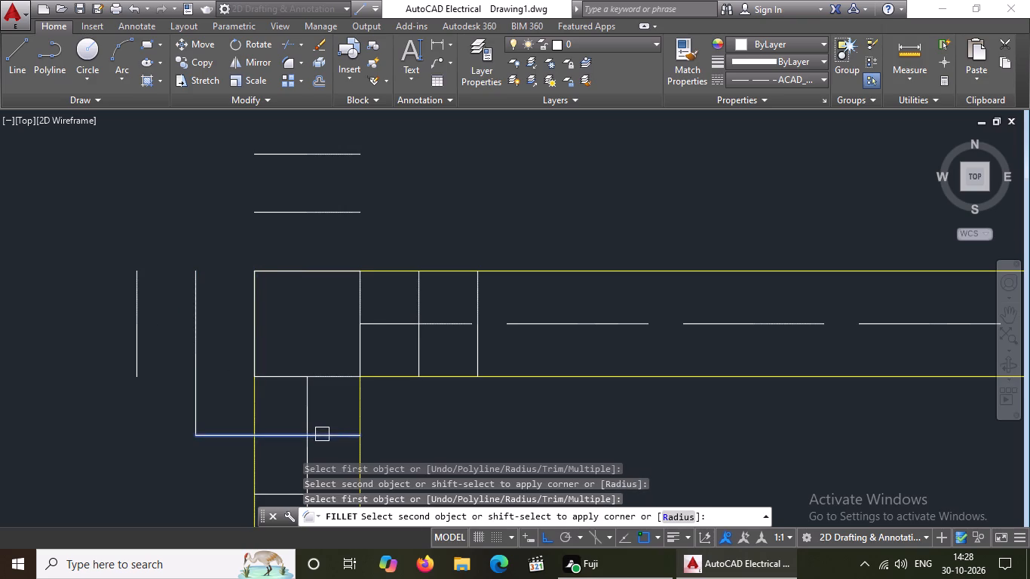
drag(322, 434, 329, 429)
click(416, 342)
Fillet the inner and outer offset lines at both upper corners of the north-west corner column.
click(198, 286)
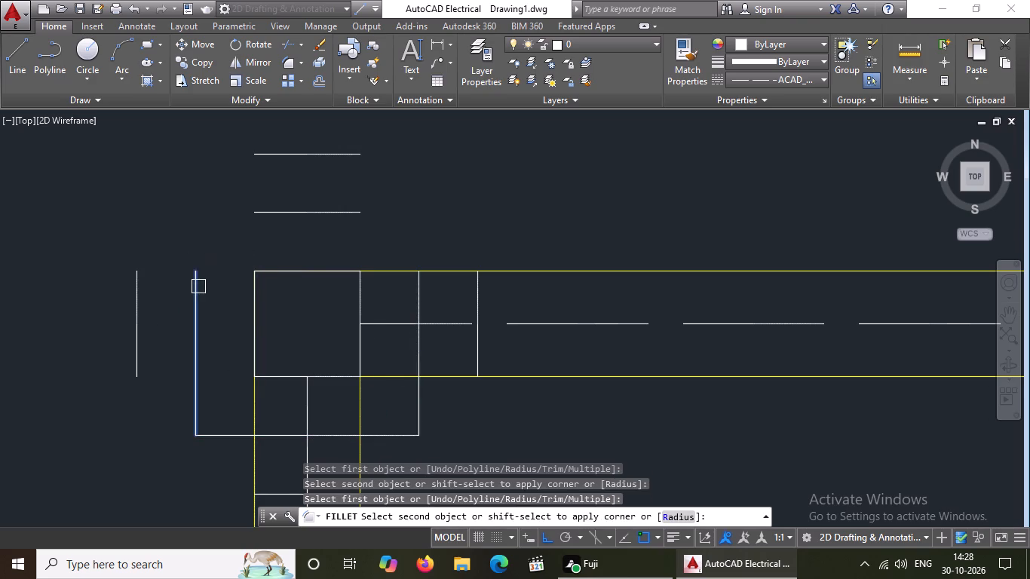
click(272, 220)
click(277, 211)
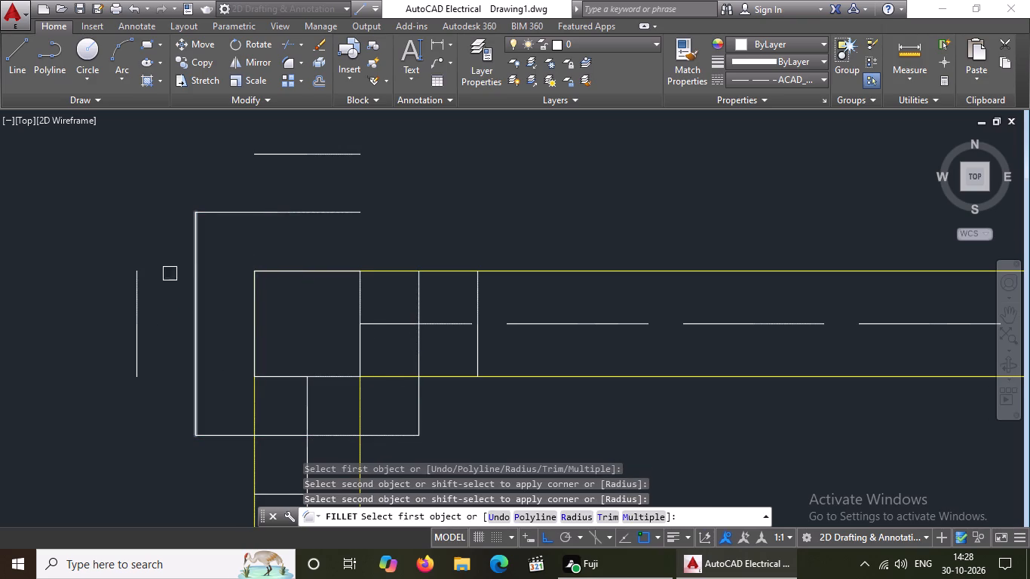
click(134, 289)
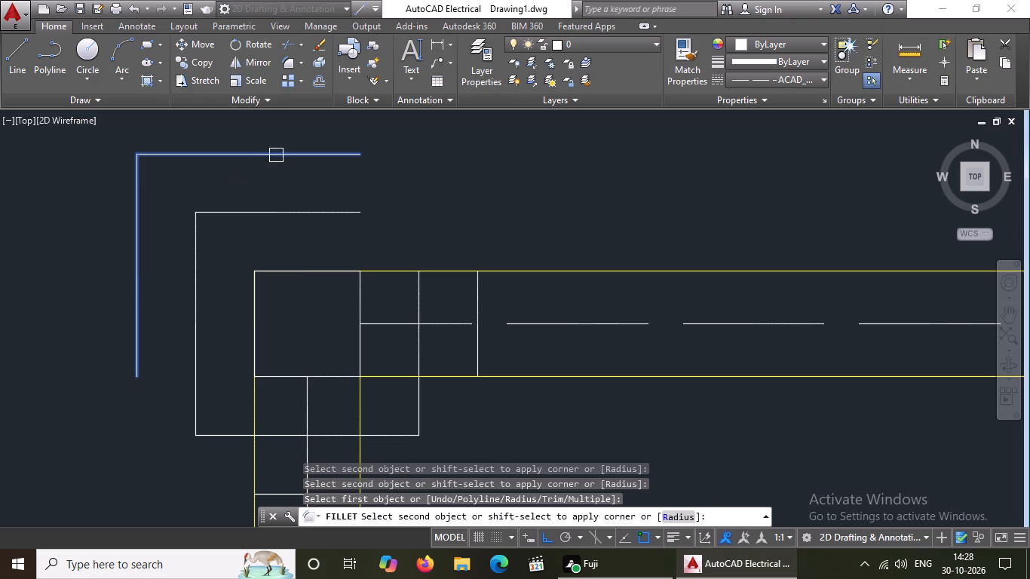
click(276, 155)
click(415, 293)
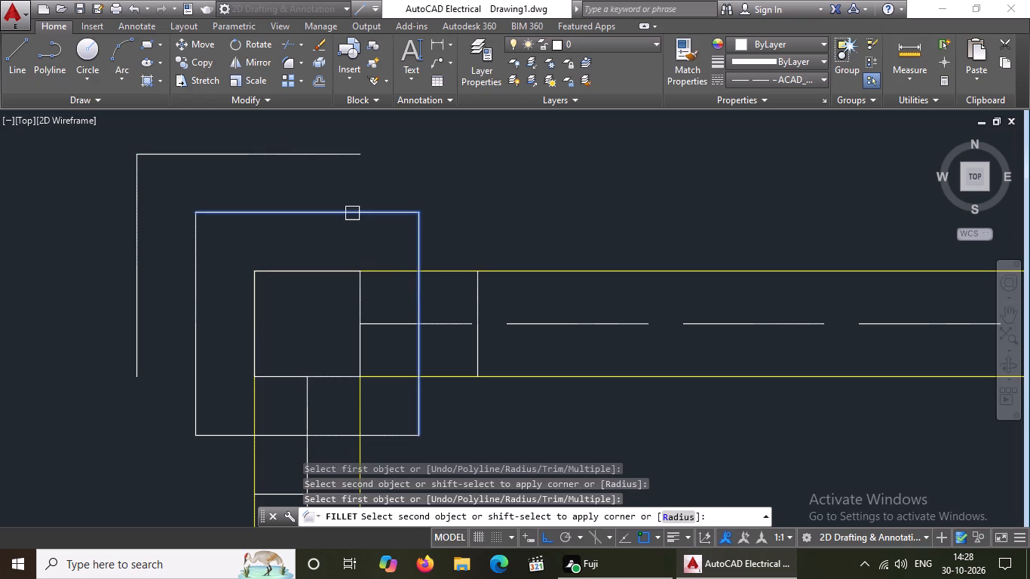
click(351, 210)
click(479, 297)
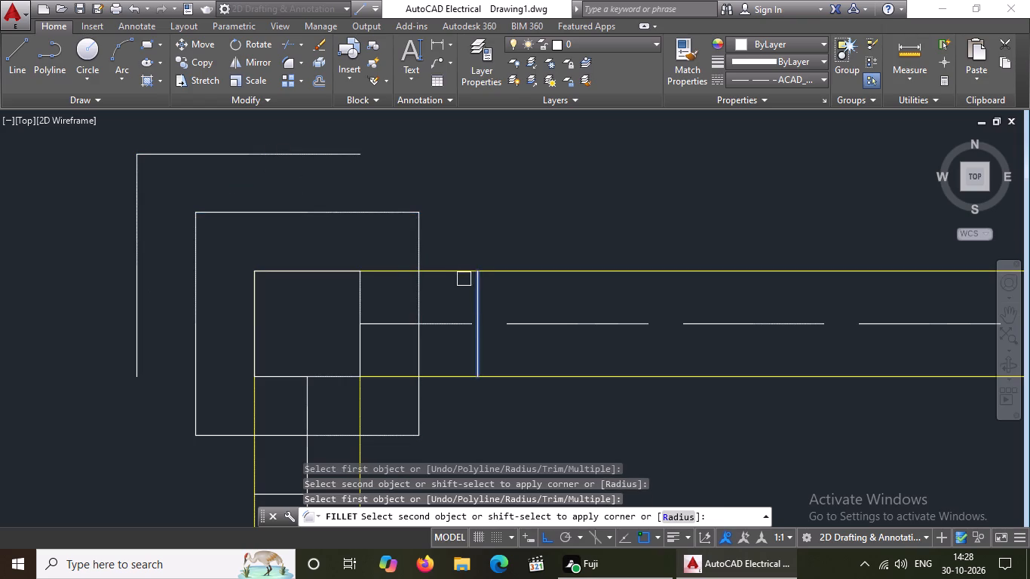
click(357, 160)
Fillet the outer offset lines at both lower corners of the north-west corner column, closing its outer square.
scroll(372, 155, down, 2)
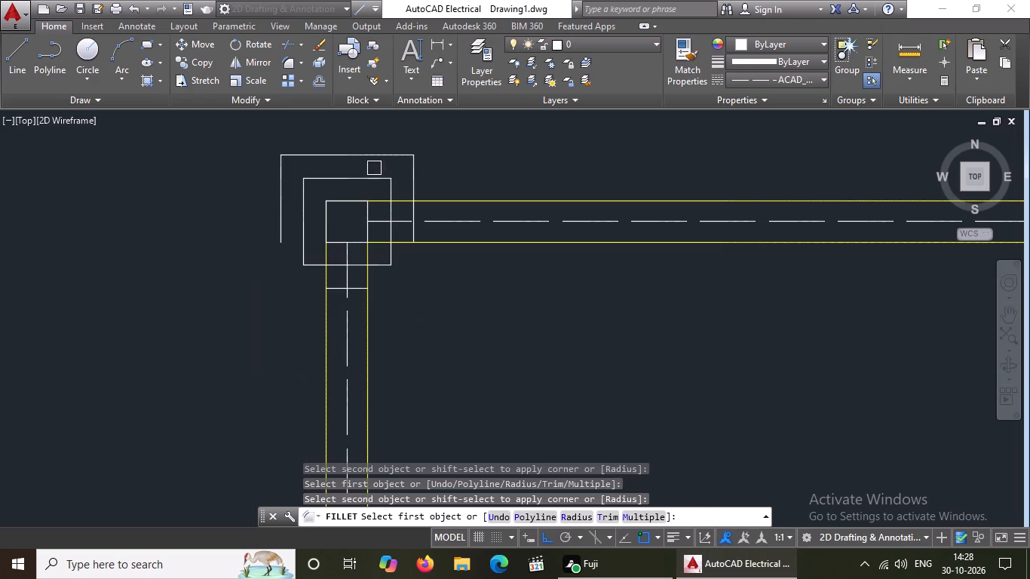
click(278, 225)
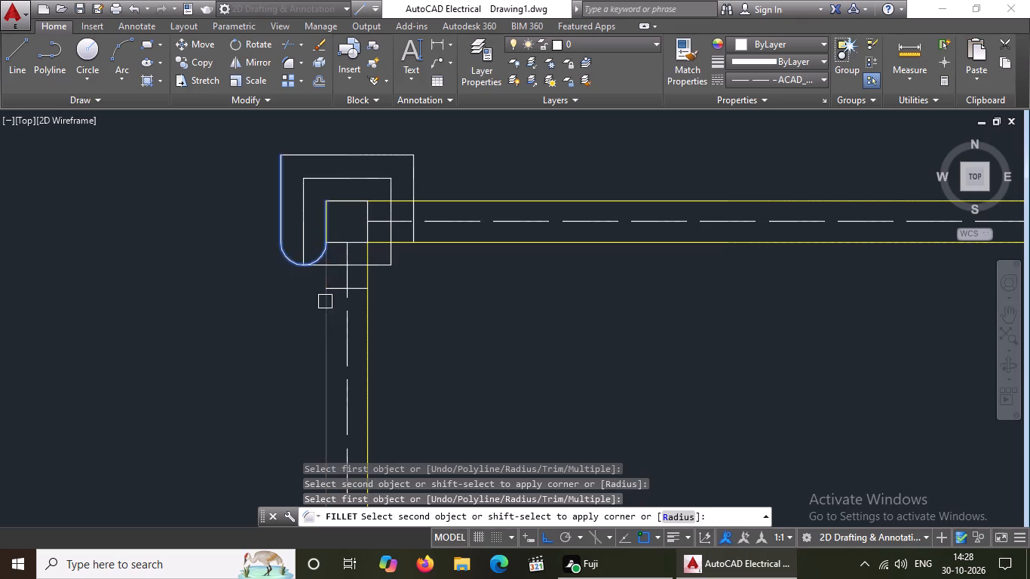
scroll(332, 296, up, 2)
click(338, 276)
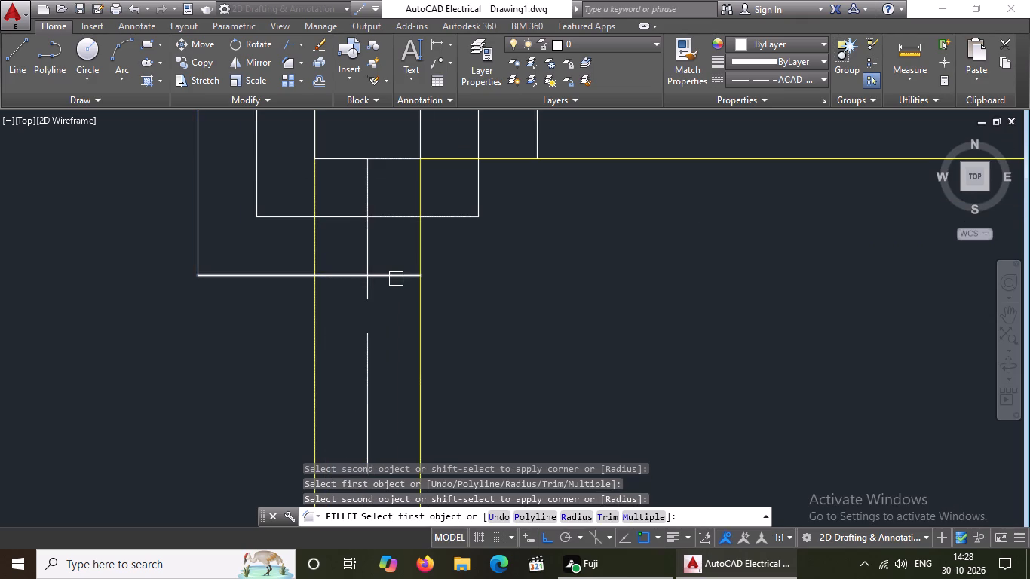
click(397, 277)
scroll(367, 365, down, 3)
scroll(413, 300, up, 1)
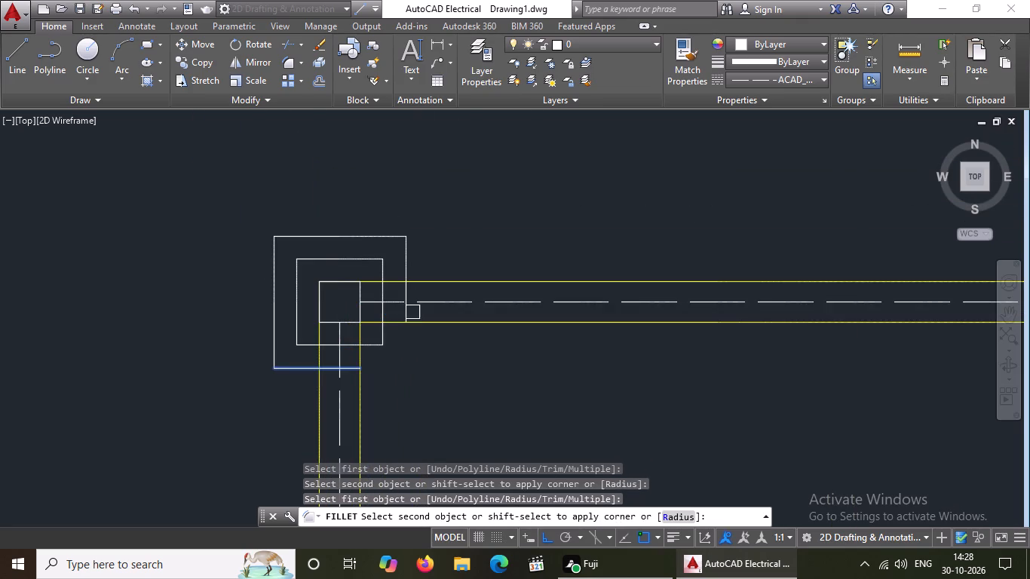
scroll(412, 314, up, 2)
click(393, 317)
At the second column from the west on the north wall, fillet the inner and outer offset lines at both lower corners.
scroll(396, 306, down, 3)
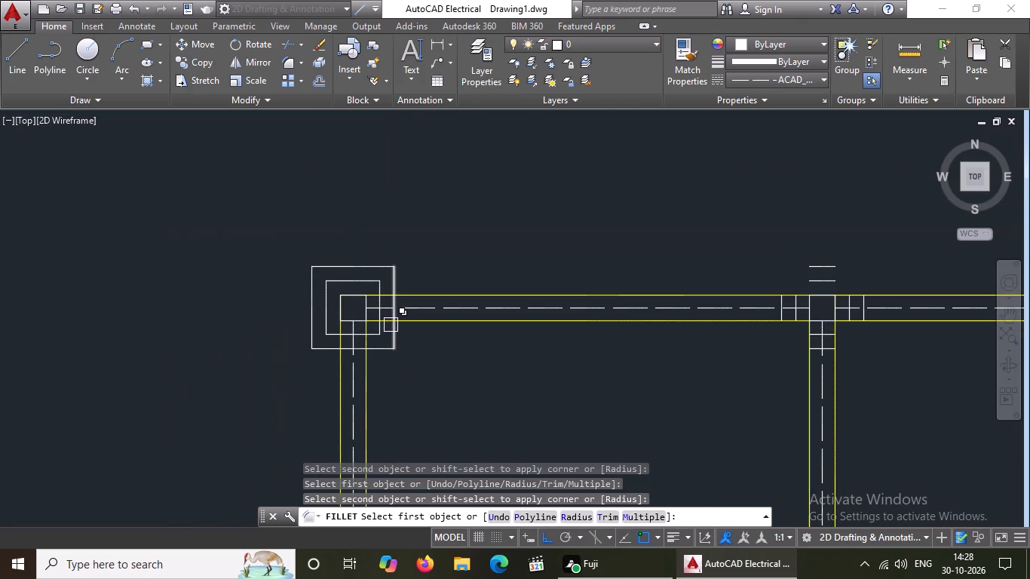
scroll(400, 319, down, 4)
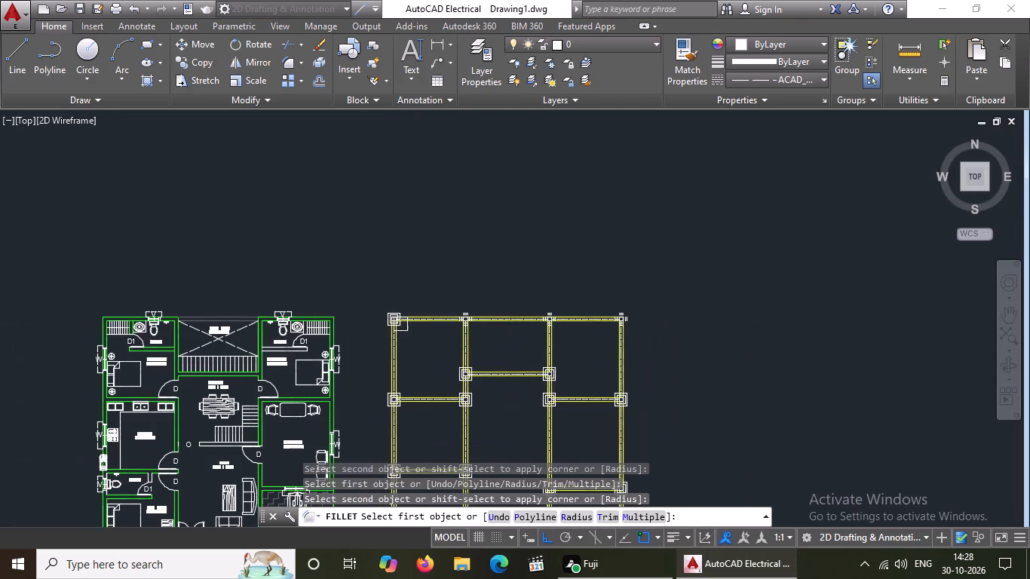
scroll(455, 332, up, 7)
scroll(476, 304, down, 3)
scroll(507, 330, up, 2)
click(443, 309)
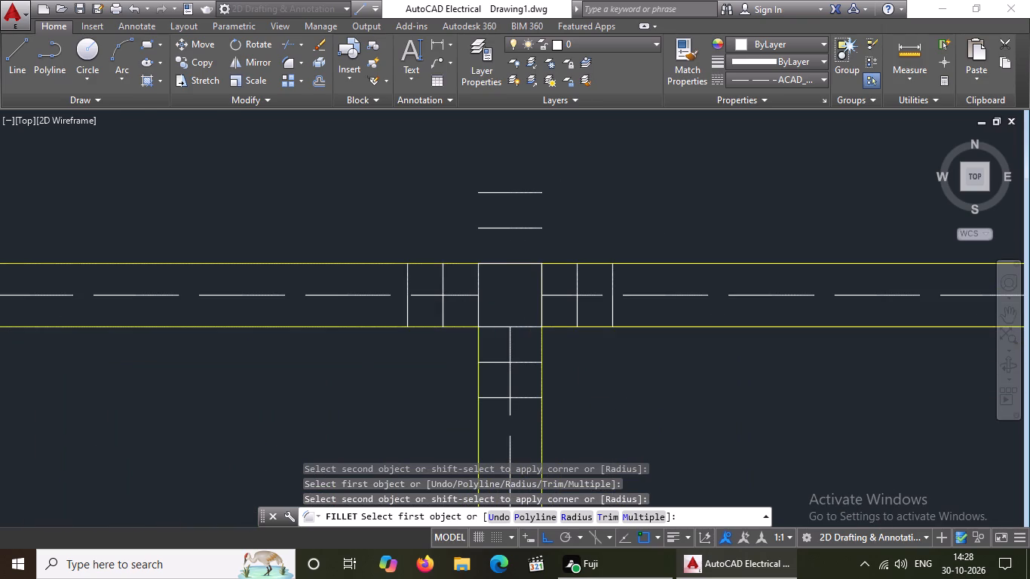
click(494, 362)
click(410, 315)
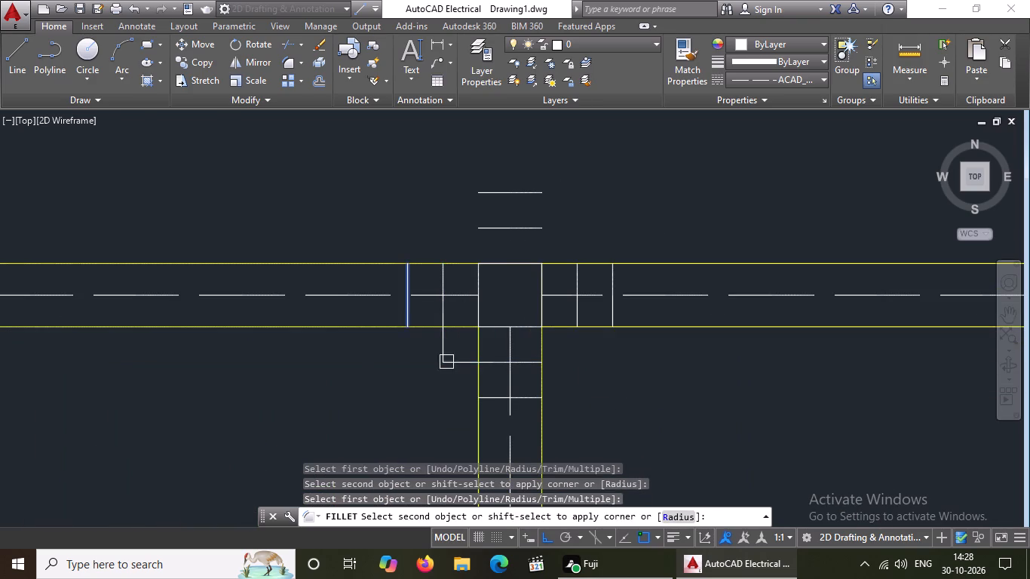
click(489, 396)
click(524, 362)
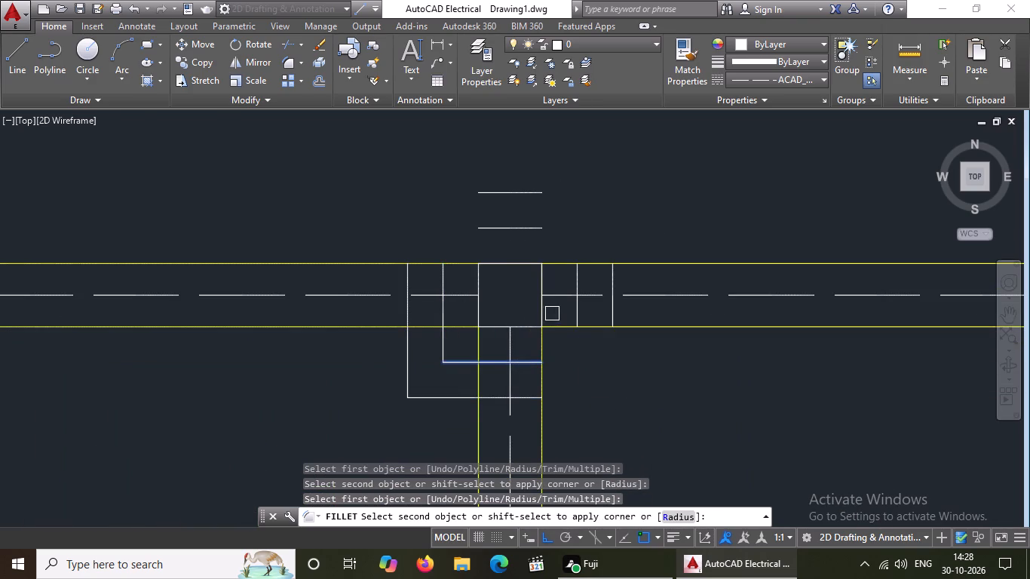
click(578, 316)
click(535, 402)
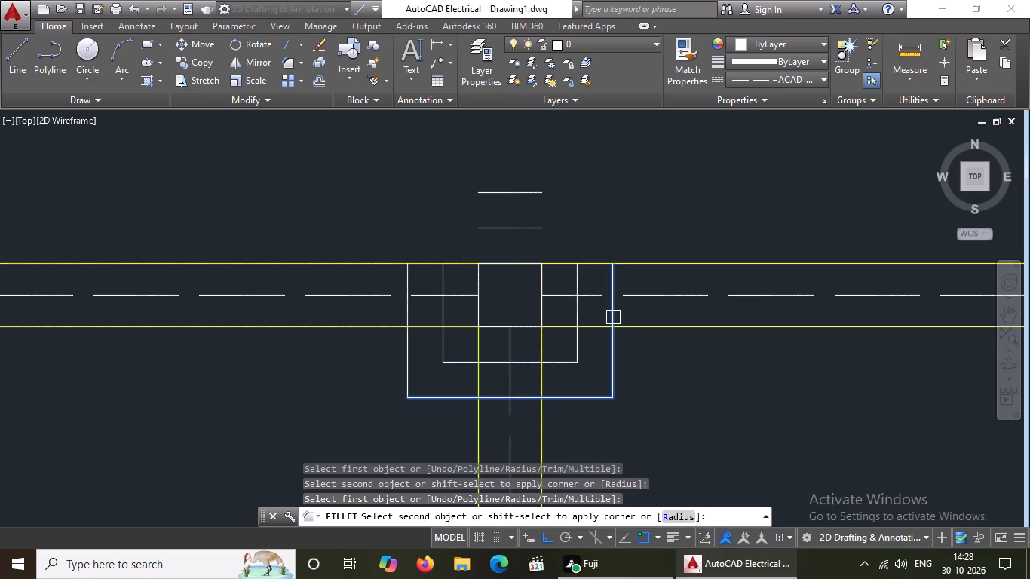
click(613, 317)
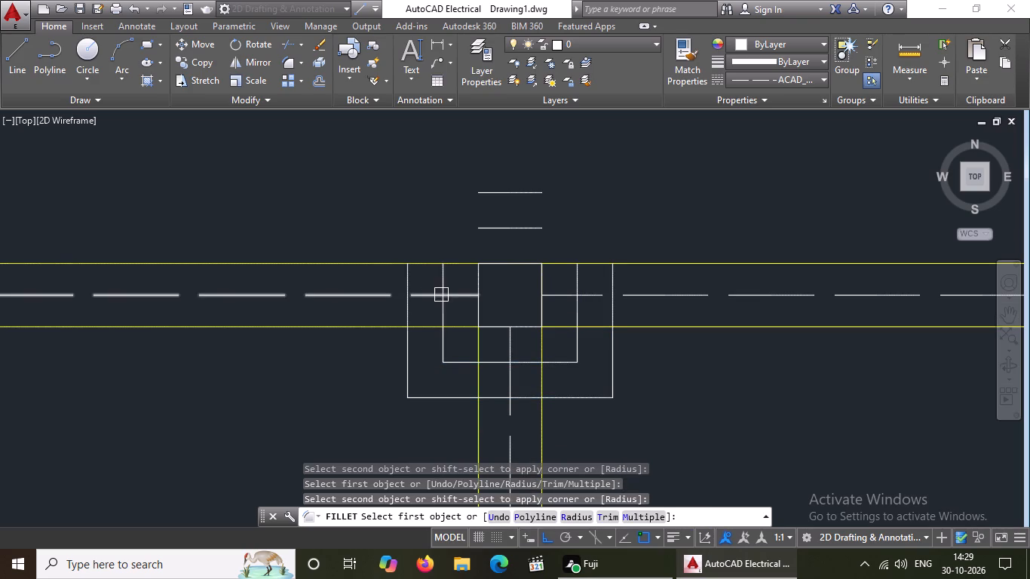
Fillet the inner and outer offset lines at both upper corners of the second column from the west on the north wall.
click(443, 280)
click(488, 230)
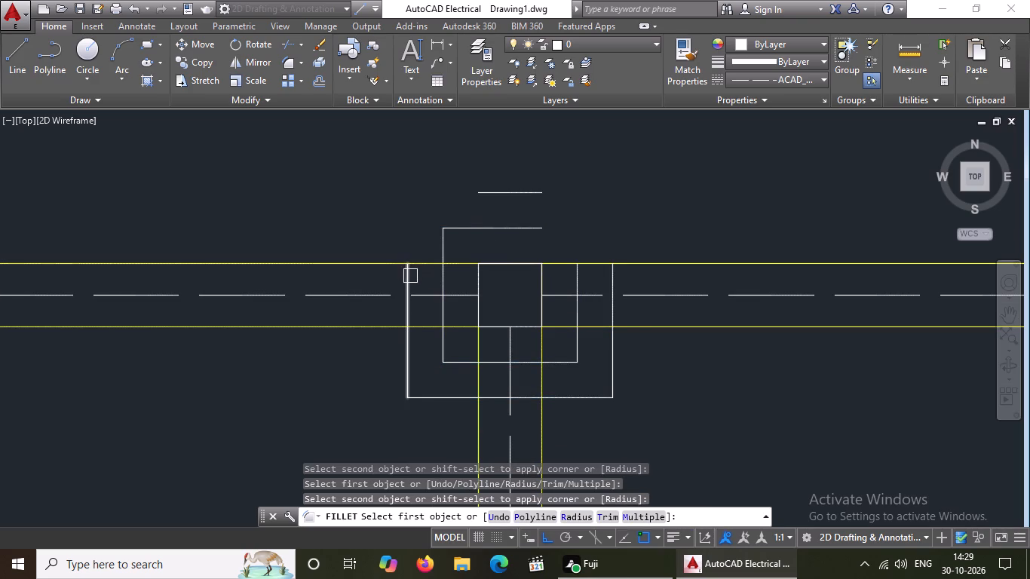
click(410, 276)
click(497, 195)
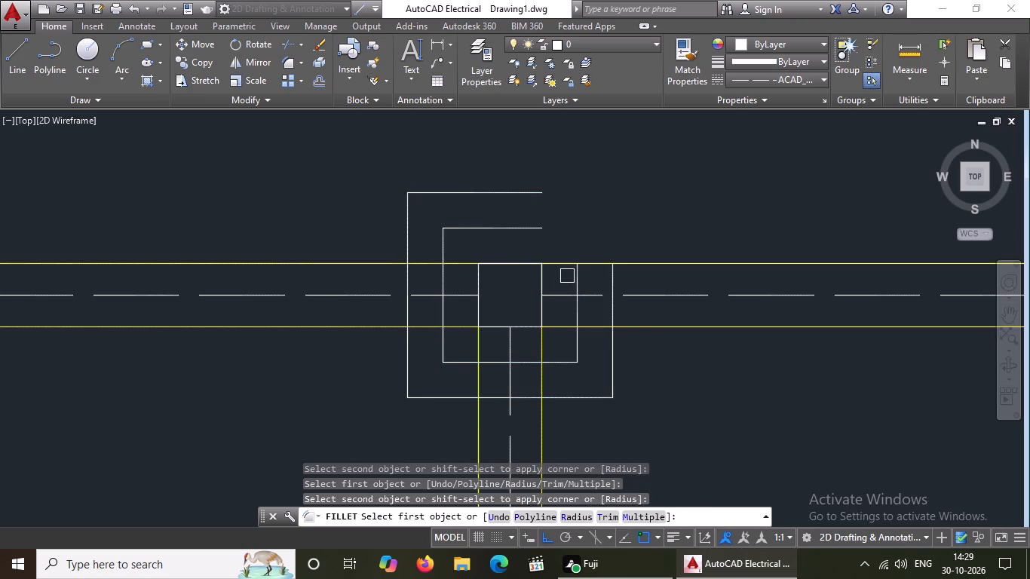
click(578, 278)
click(507, 224)
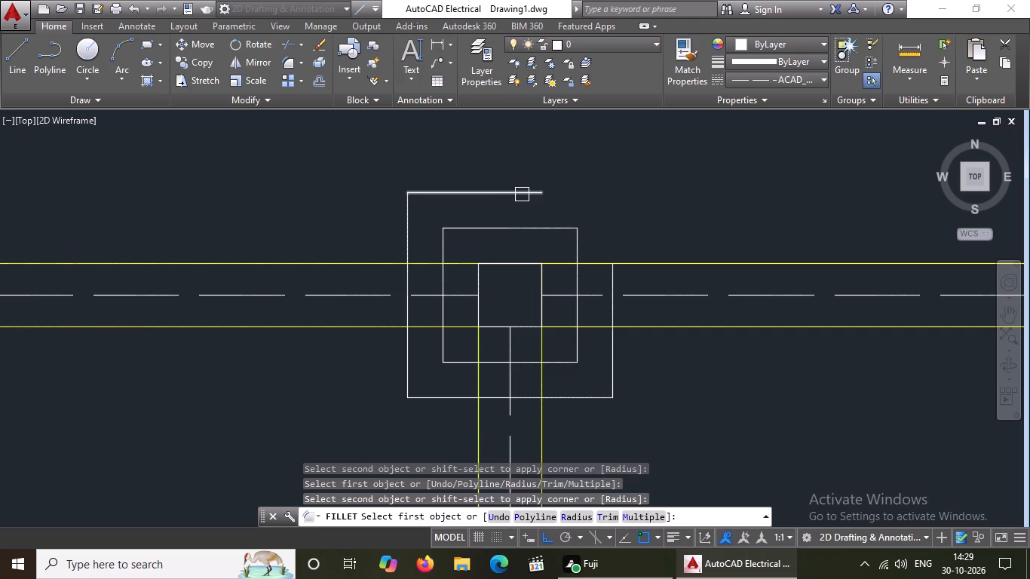
click(523, 195)
drag(613, 281, 607, 296)
At the third column from the west on the north wall, fillet the inner and outer offset lines at both lower corners.
scroll(336, 260, down, 3)
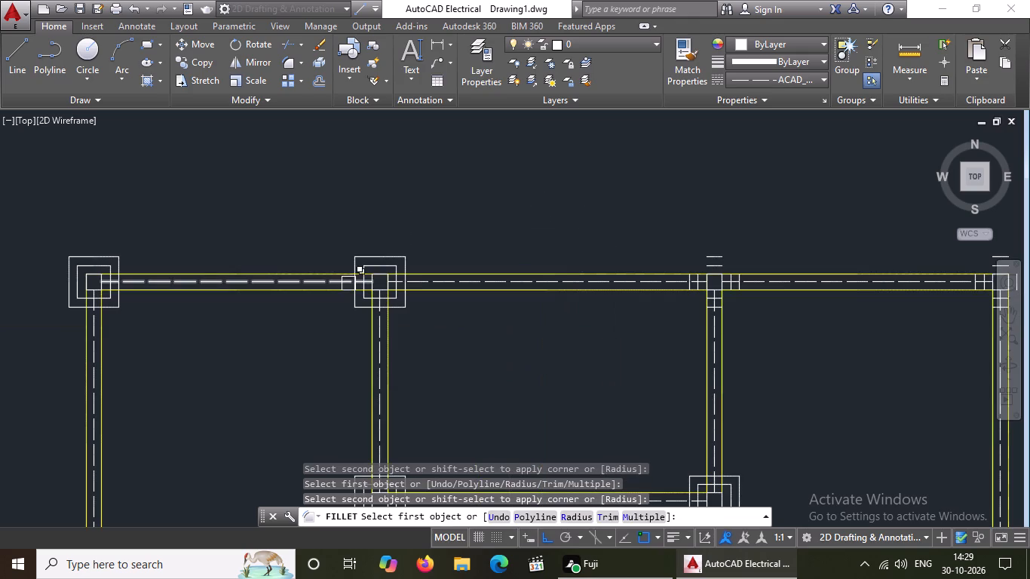
scroll(354, 281, down, 2)
scroll(504, 274, up, 7)
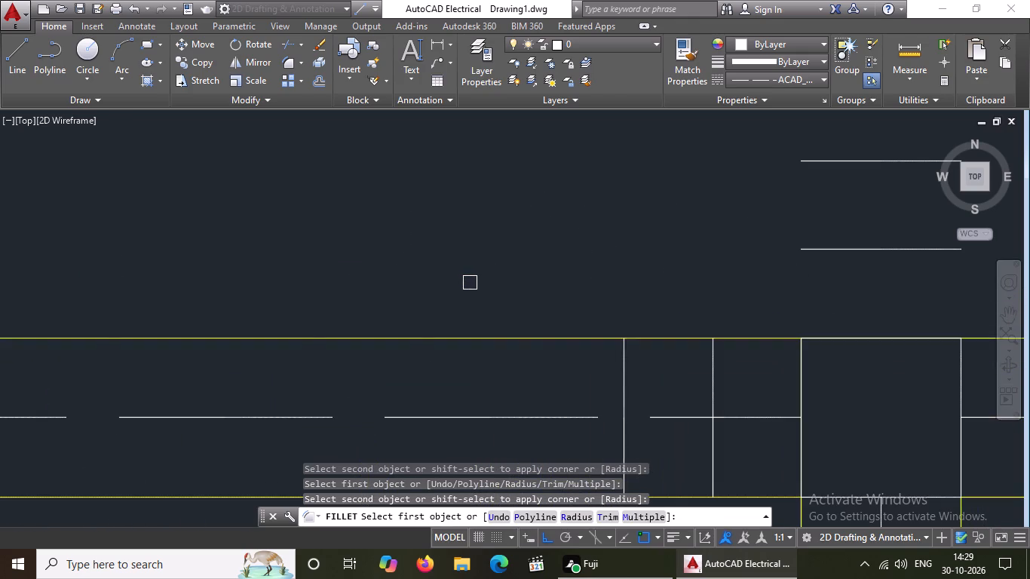
scroll(648, 302, down, 3)
scroll(697, 343, up, 2)
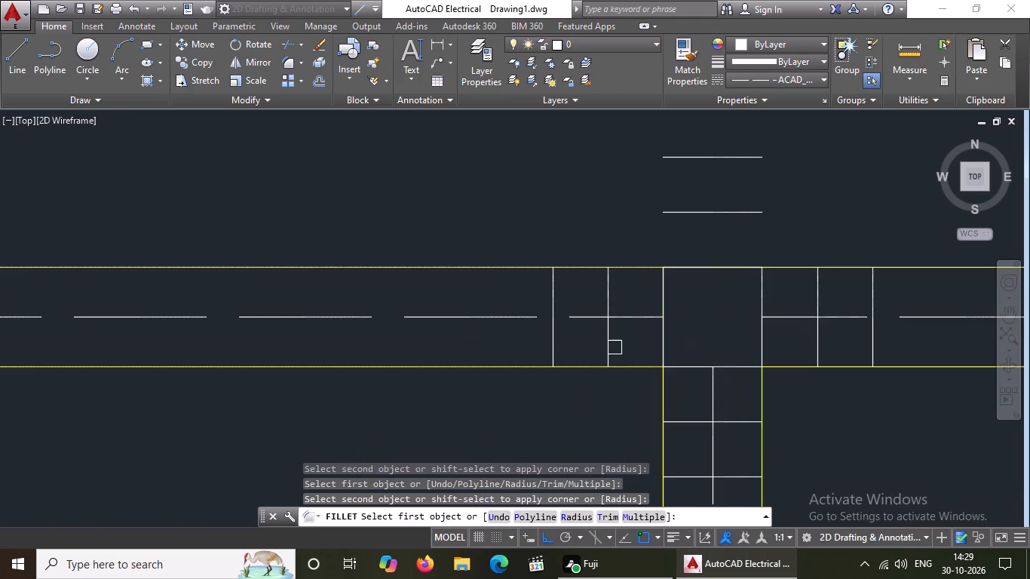
click(614, 347)
click(686, 424)
click(553, 346)
scroll(562, 311, down, 3)
scroll(610, 356, up, 2)
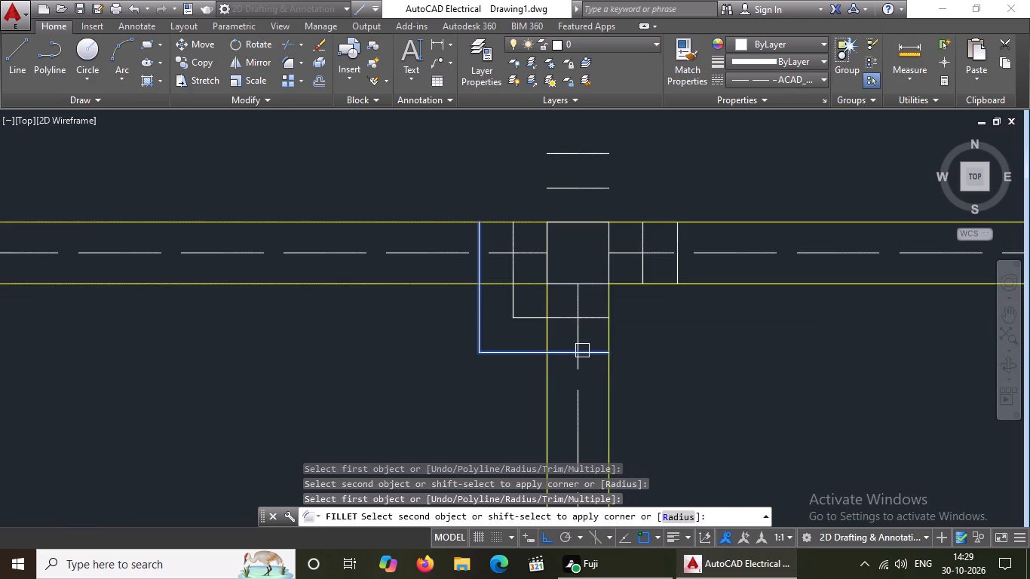
click(551, 349)
click(597, 318)
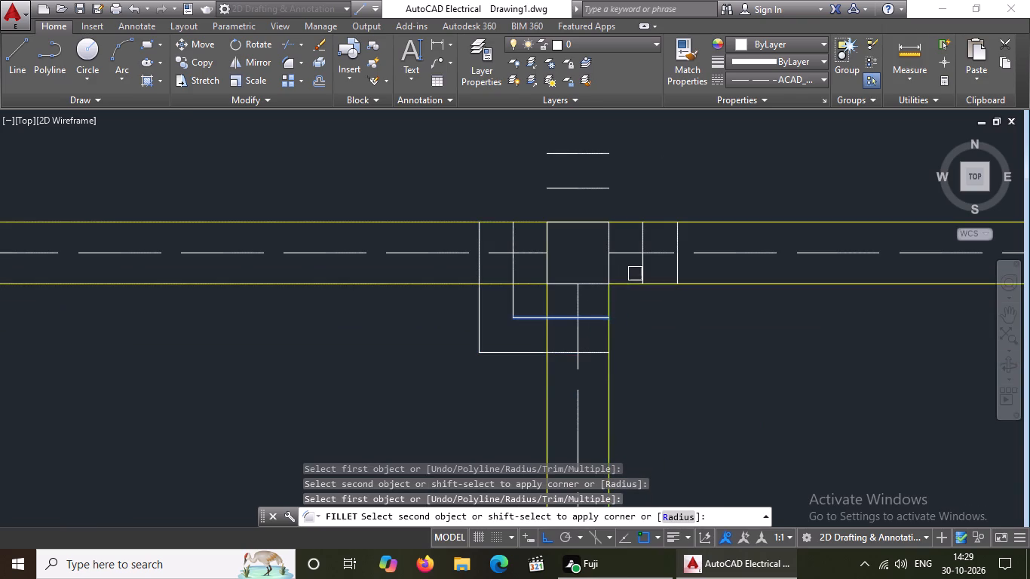
drag(645, 268, 642, 286)
click(595, 357)
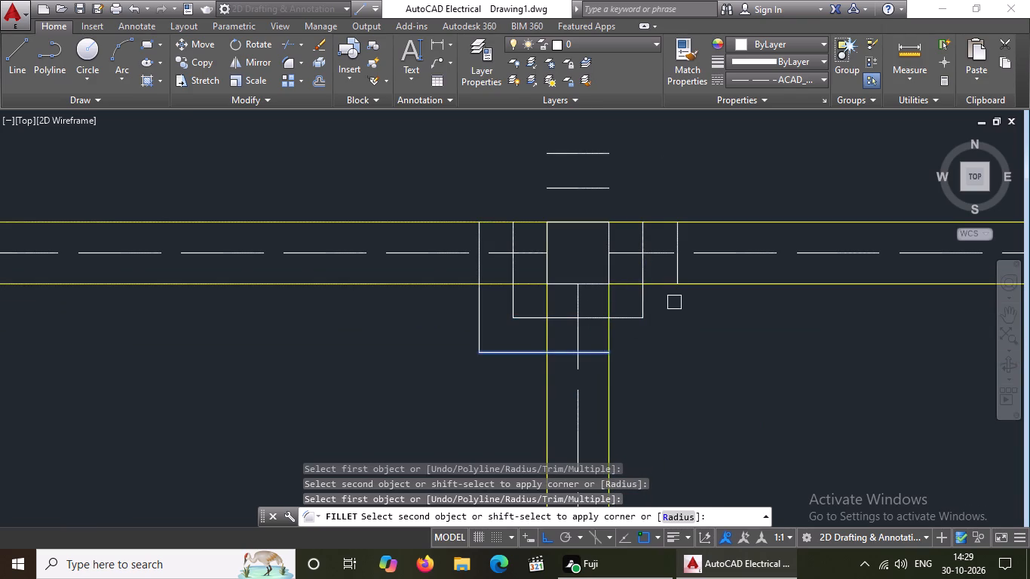
drag(679, 273, 677, 281)
Fillet the inner and outer offset lines at both upper corners of the north wall's third column, closing both squares.
click(510, 237)
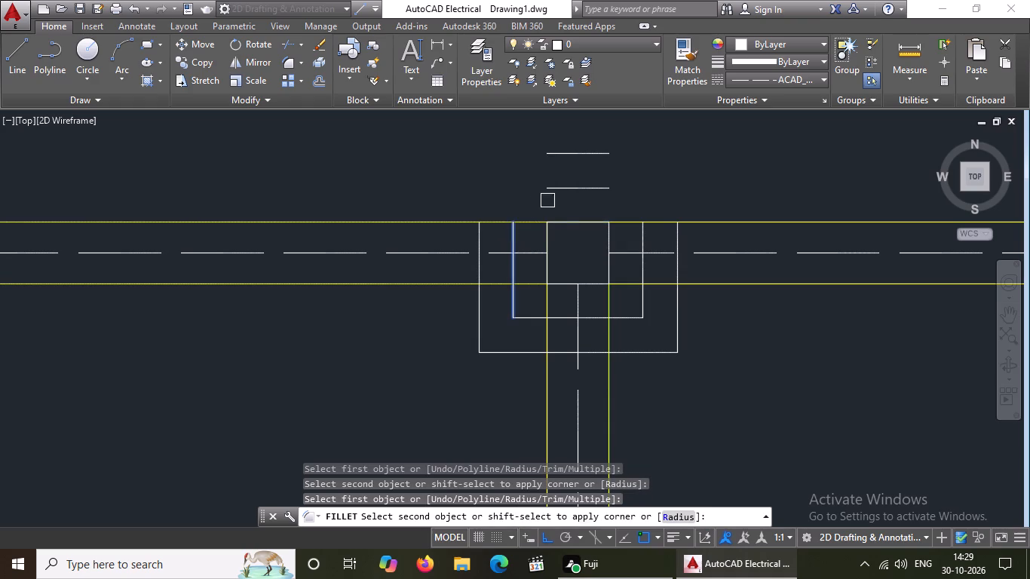
click(563, 191)
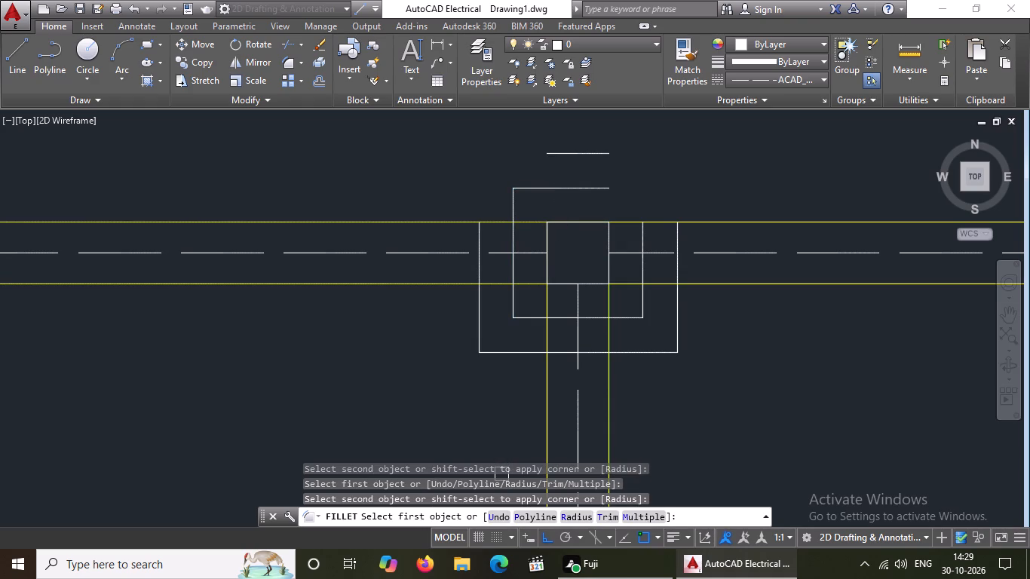
click(479, 271)
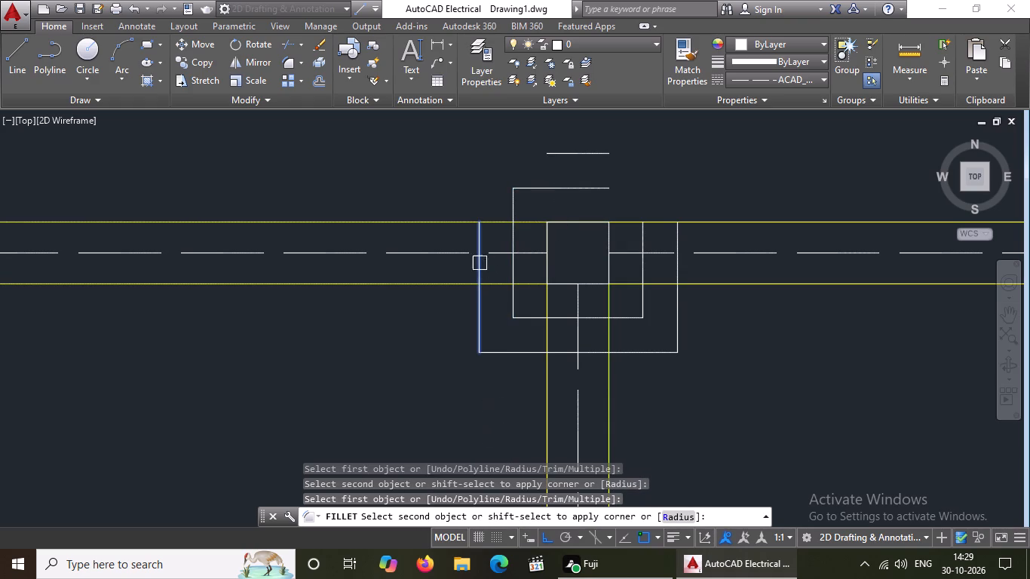
click(557, 150)
click(581, 194)
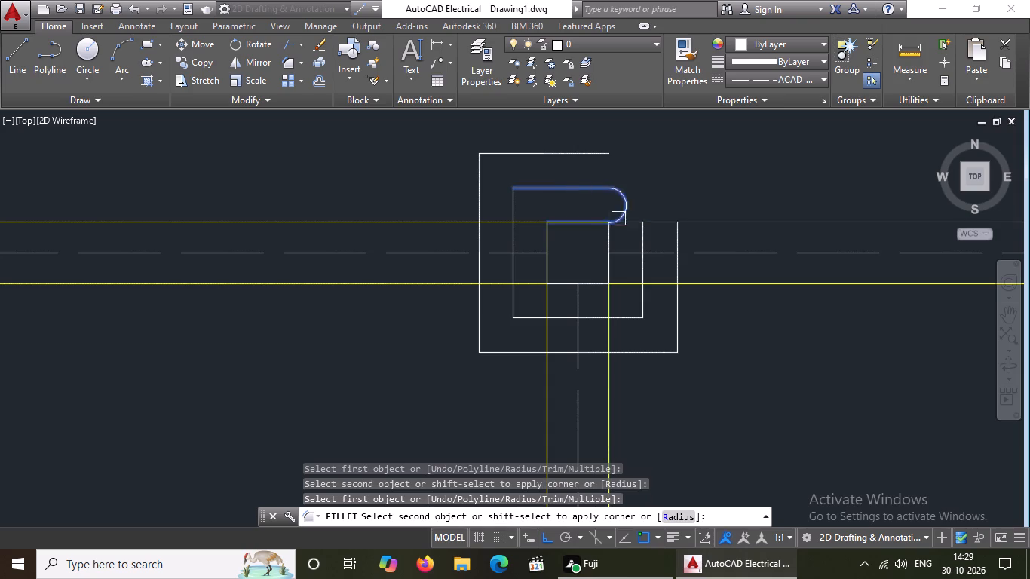
click(646, 234)
click(591, 147)
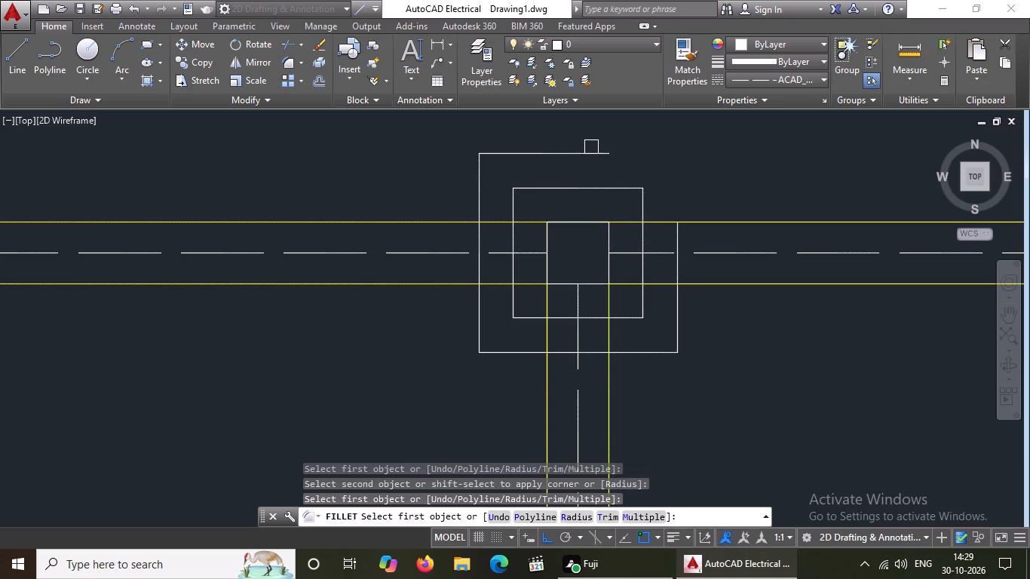
click(601, 160)
click(673, 243)
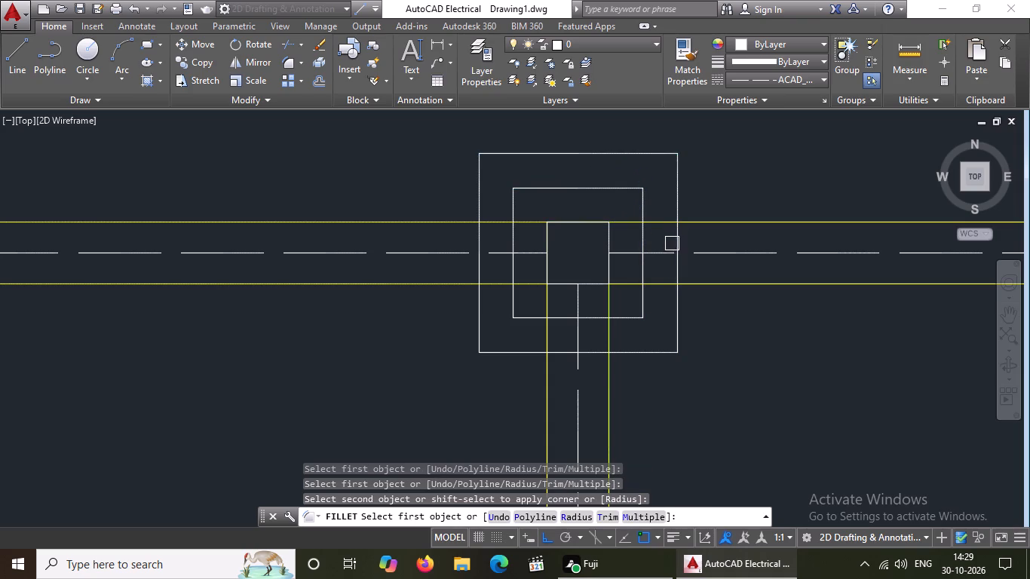
At the plan's north-east corner column, fillet the inner and outer offset lines at both lower corners.
scroll(471, 361, down, 5)
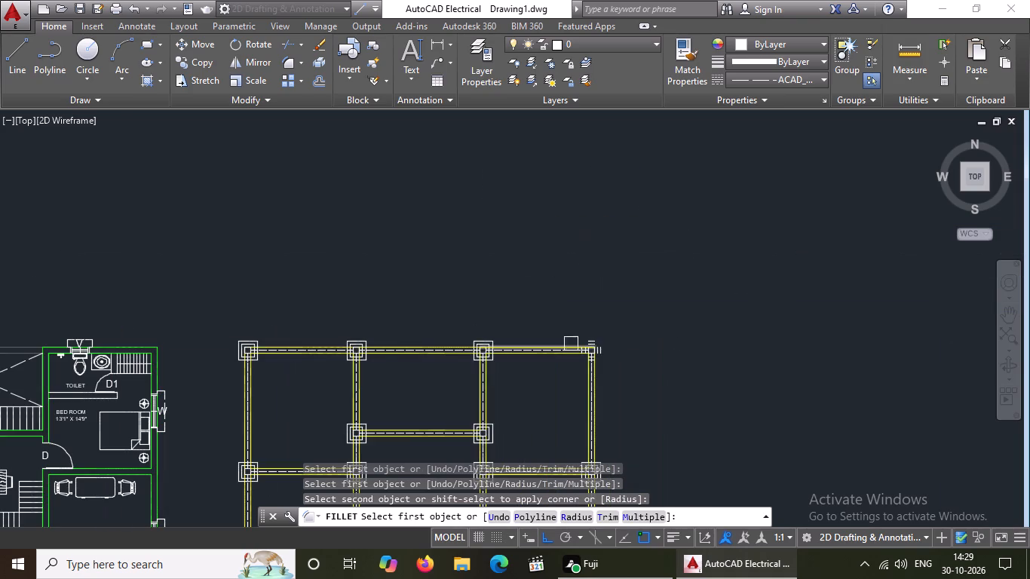
scroll(587, 354, up, 6)
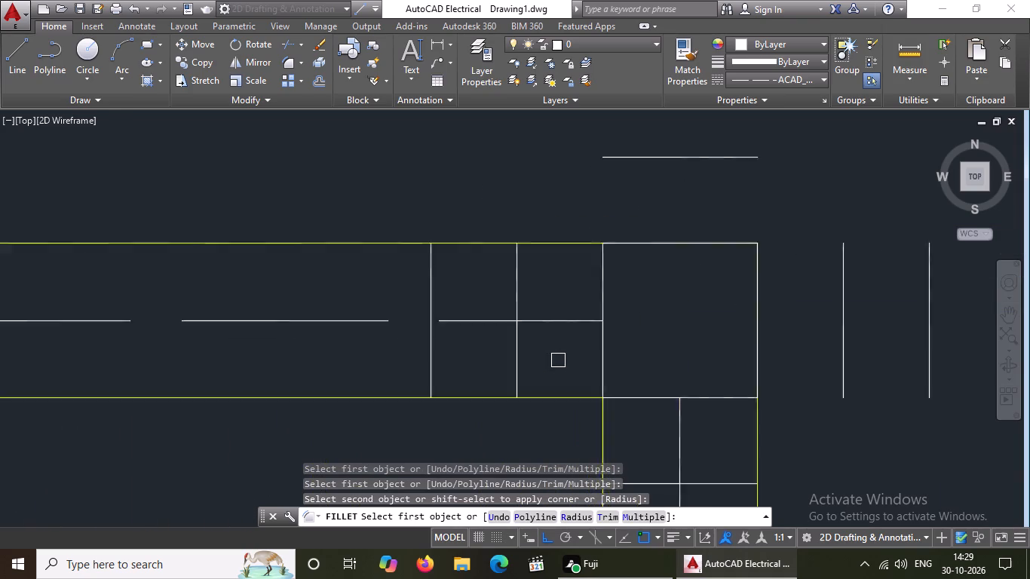
scroll(558, 360, up, 1)
click(520, 356)
click(639, 480)
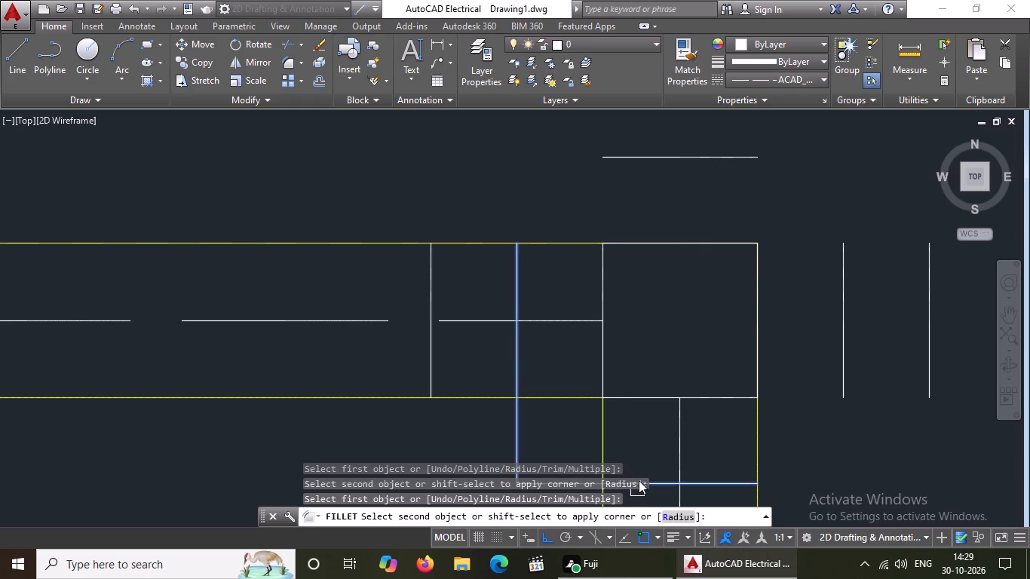
scroll(662, 378, down, 3)
scroll(665, 408, up, 2)
click(653, 399)
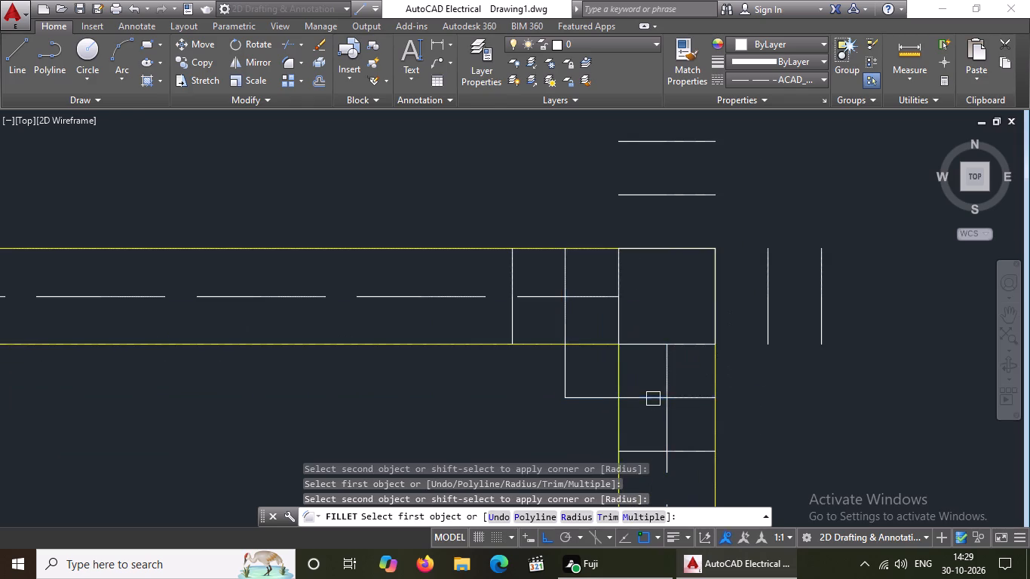
drag(512, 319, 512, 329)
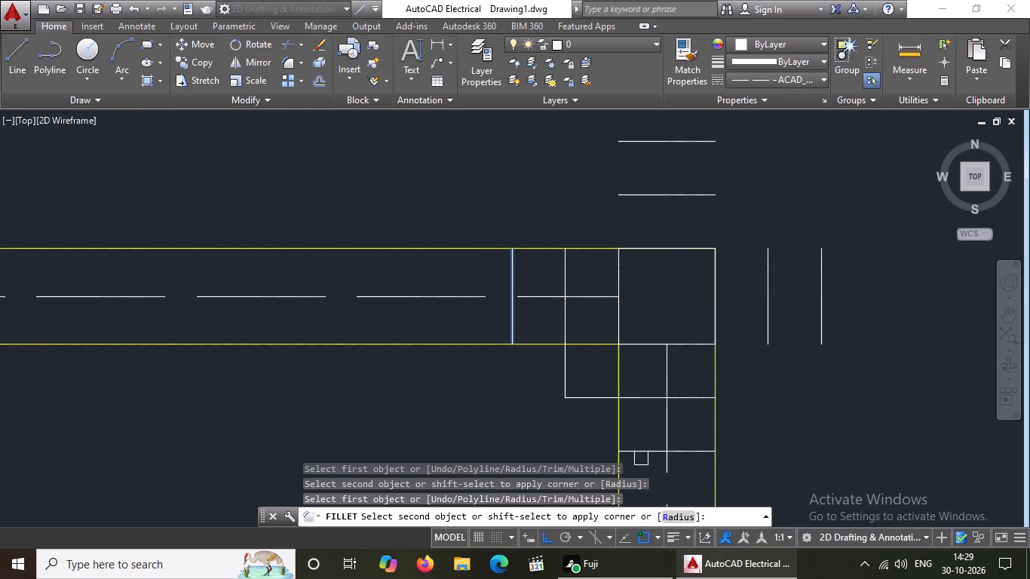
click(640, 454)
drag(674, 398, 679, 391)
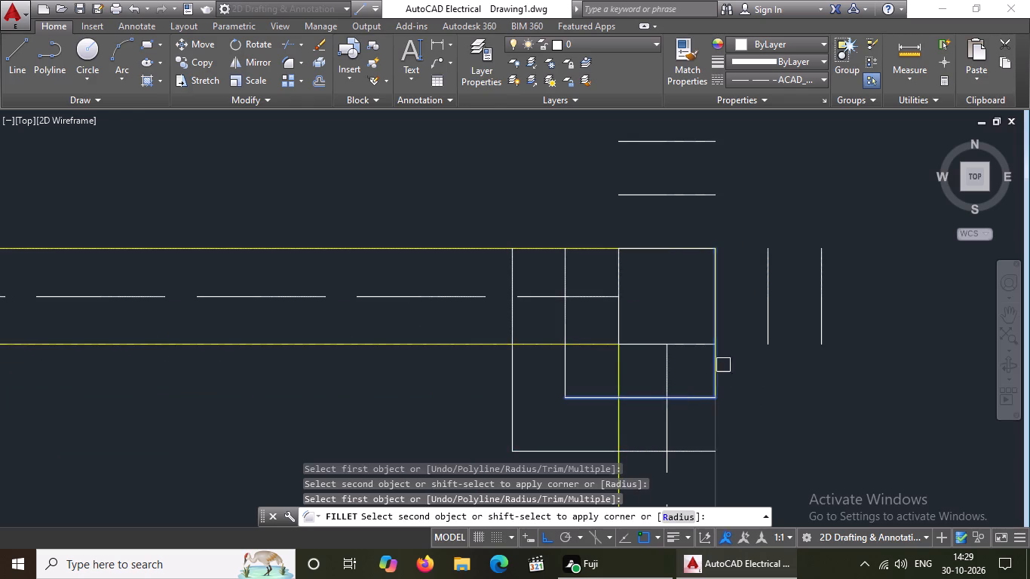
drag(768, 339, 763, 358)
click(697, 450)
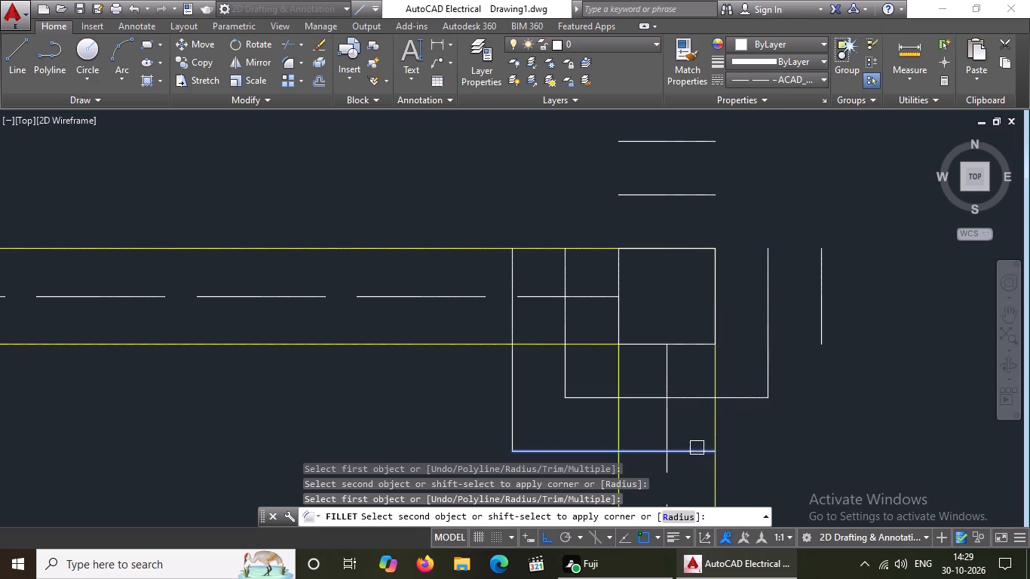
click(827, 349)
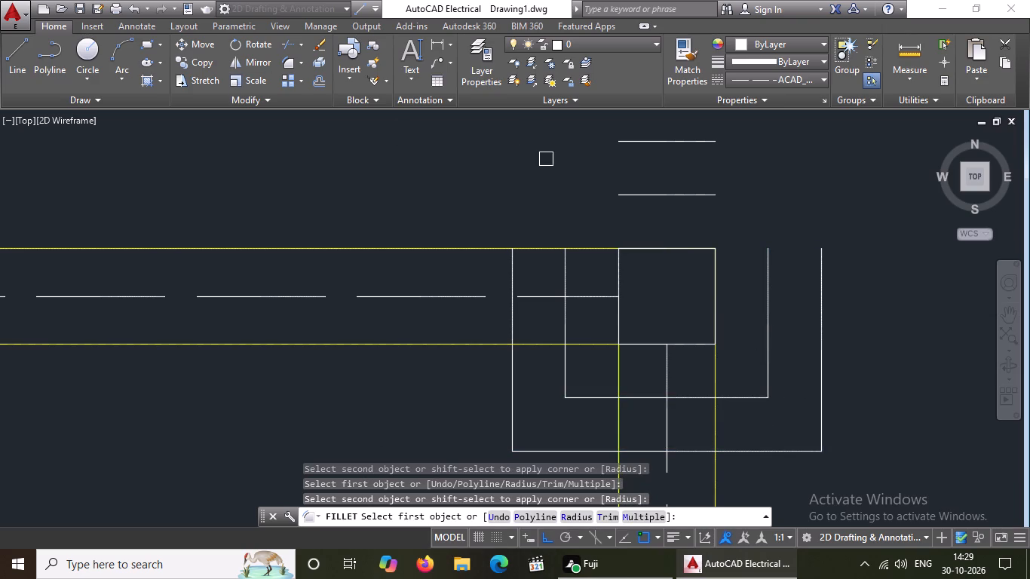
Fillet the inner and outer offset lines at both upper corners of the north-east corner column and end the Fillet command.
drag(566, 274, 569, 247)
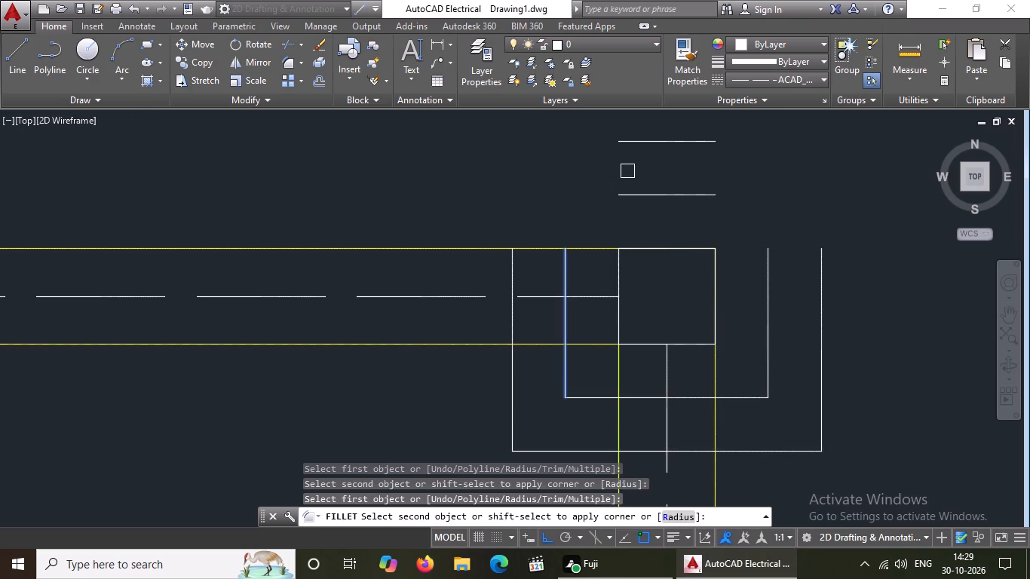
click(645, 197)
drag(513, 271, 517, 259)
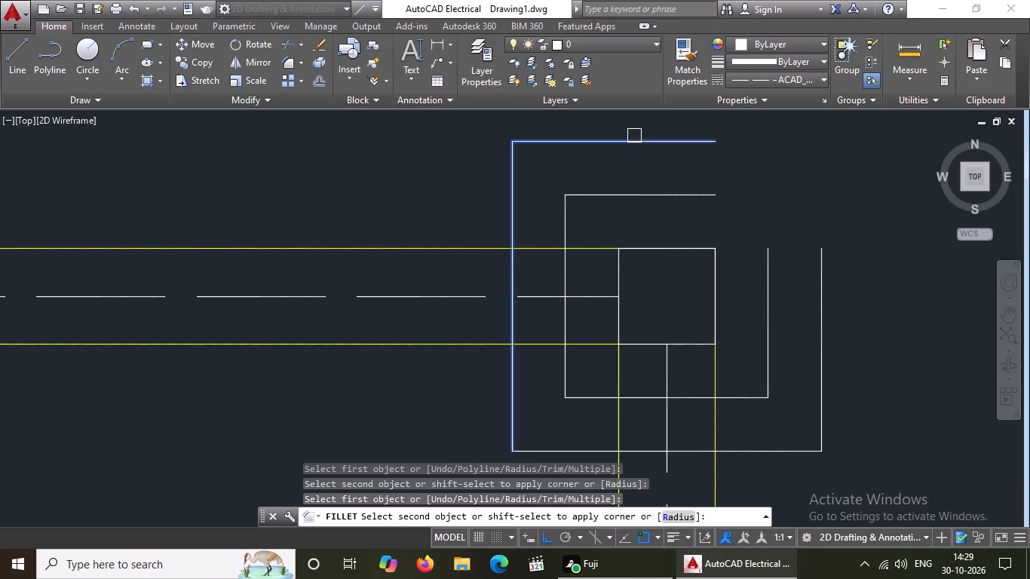
click(634, 138)
click(762, 296)
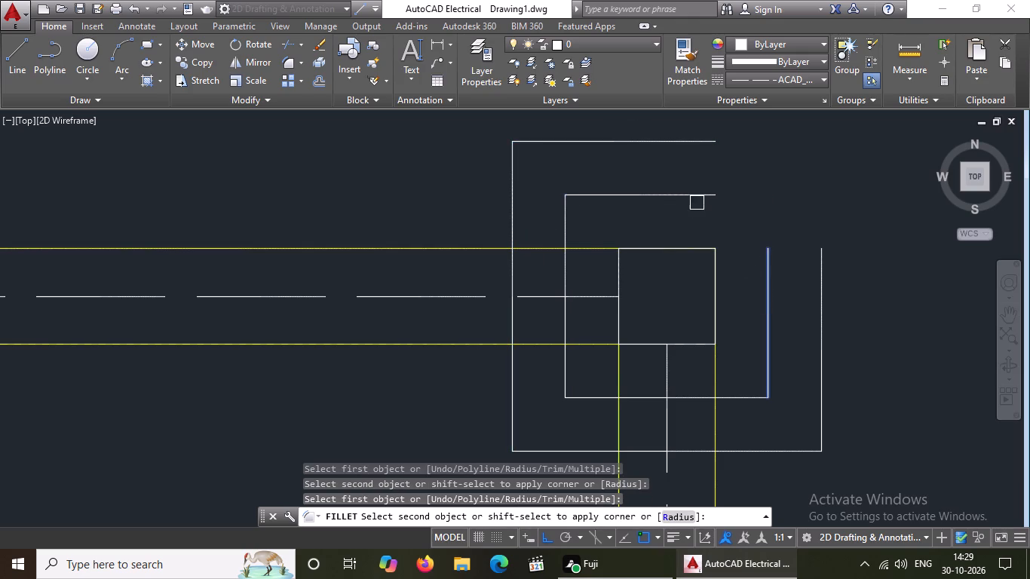
click(697, 201)
click(822, 294)
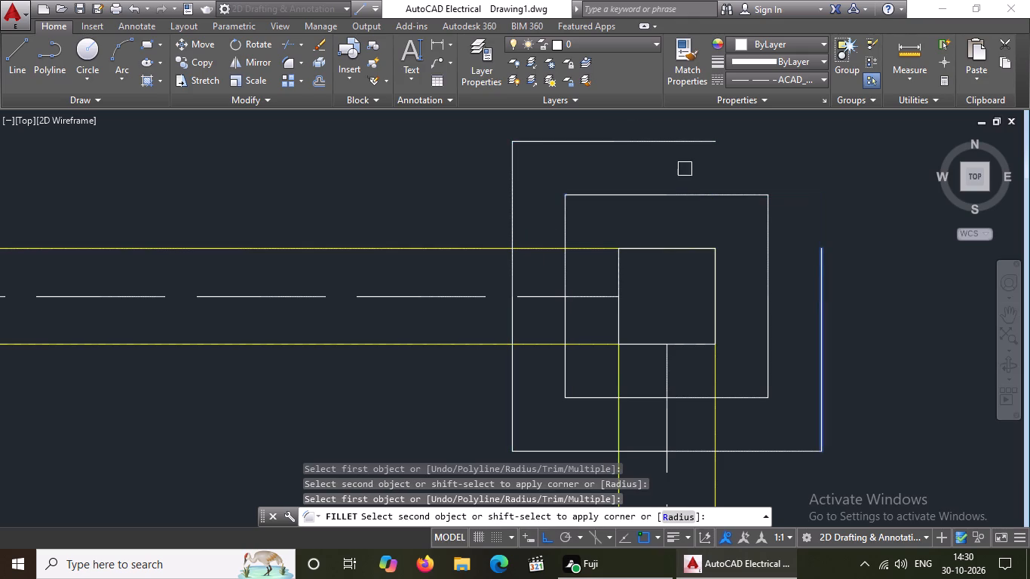
click(675, 142)
scroll(648, 188, down, 7)
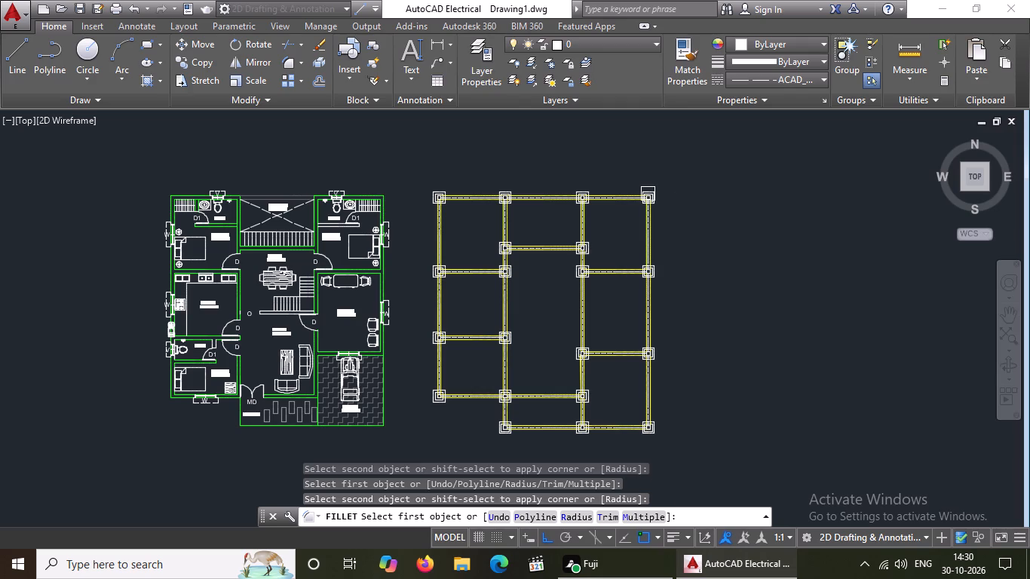
key(Escape)
key(Escape)
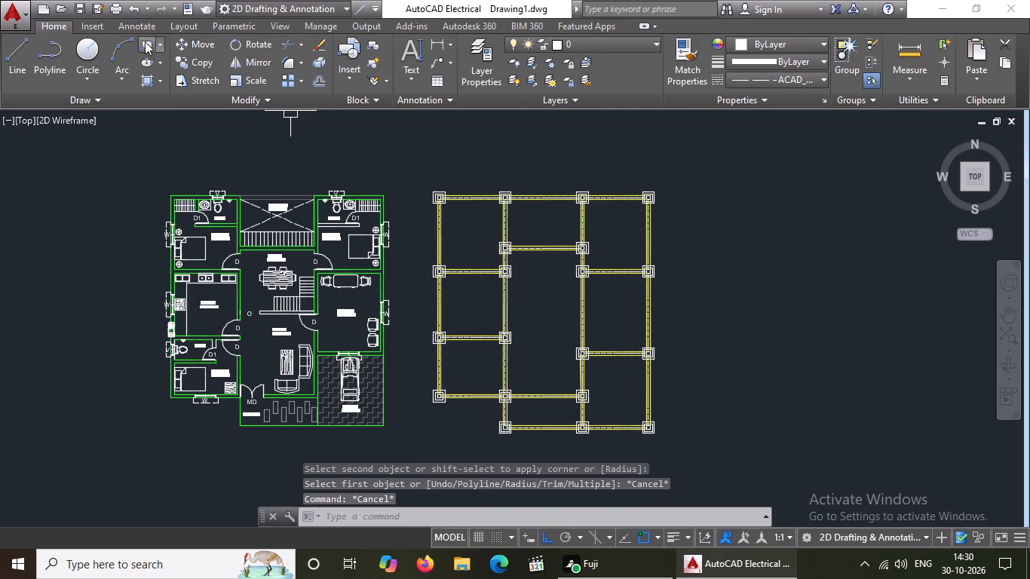
Start a solid-pattern Hatch and fill the north-west corner column and the second column from the west on the north wall.
click(157, 81)
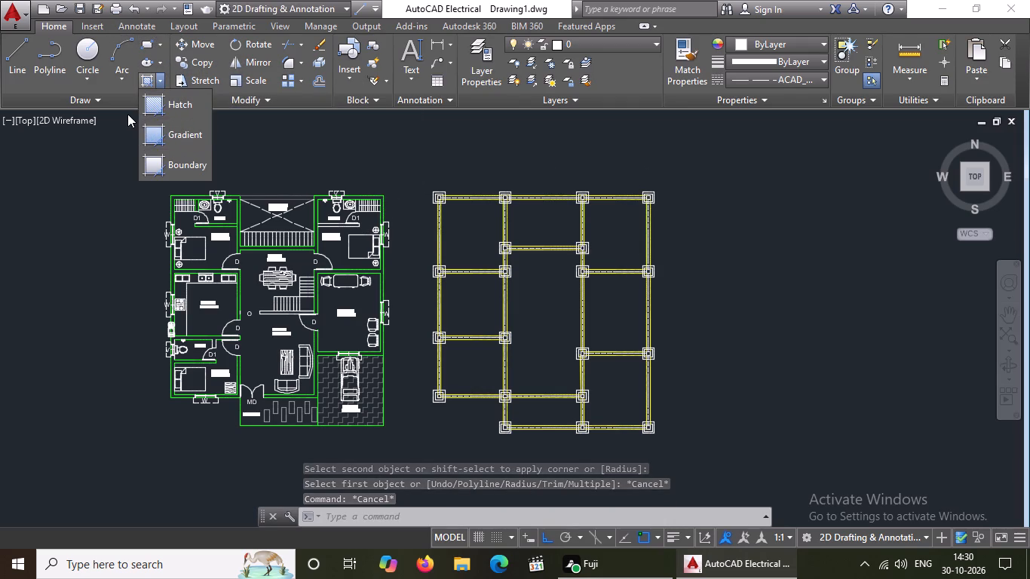
click(161, 107)
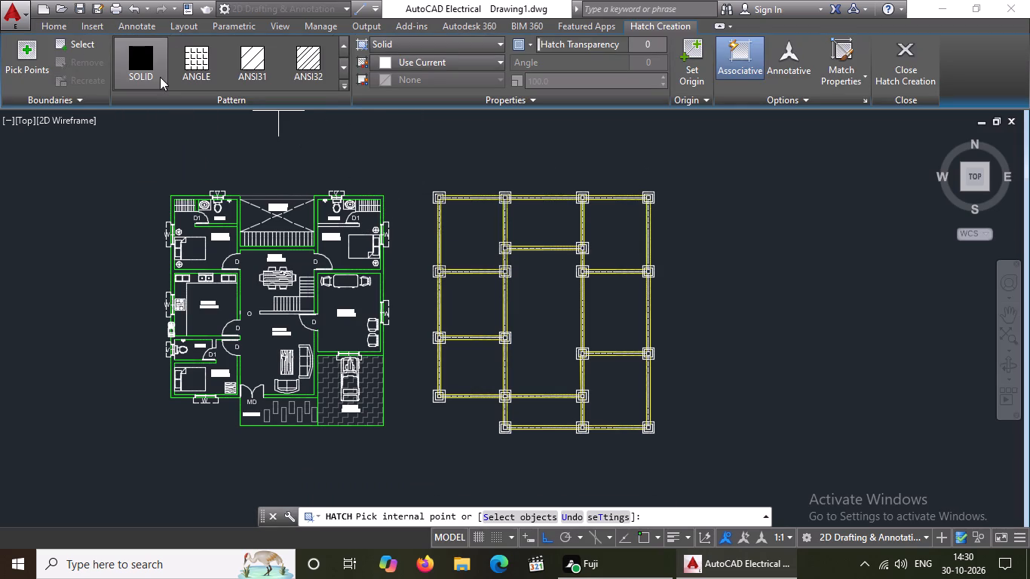
scroll(160, 77, up, 2)
scroll(513, 213, up, 2)
scroll(366, 186, up, 3)
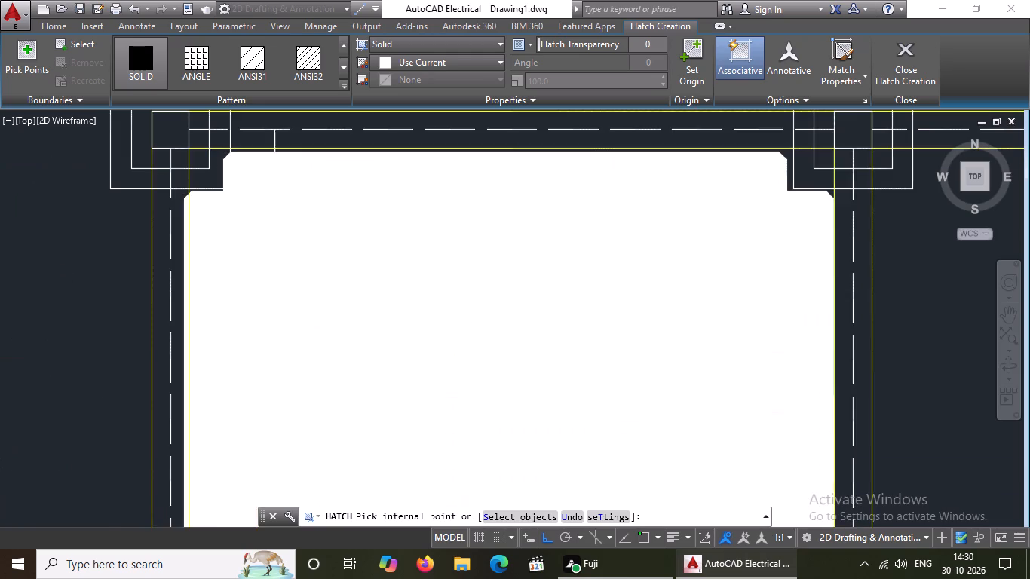
scroll(271, 154, down, 3)
scroll(224, 136, up, 3)
scroll(328, 159, up, 3)
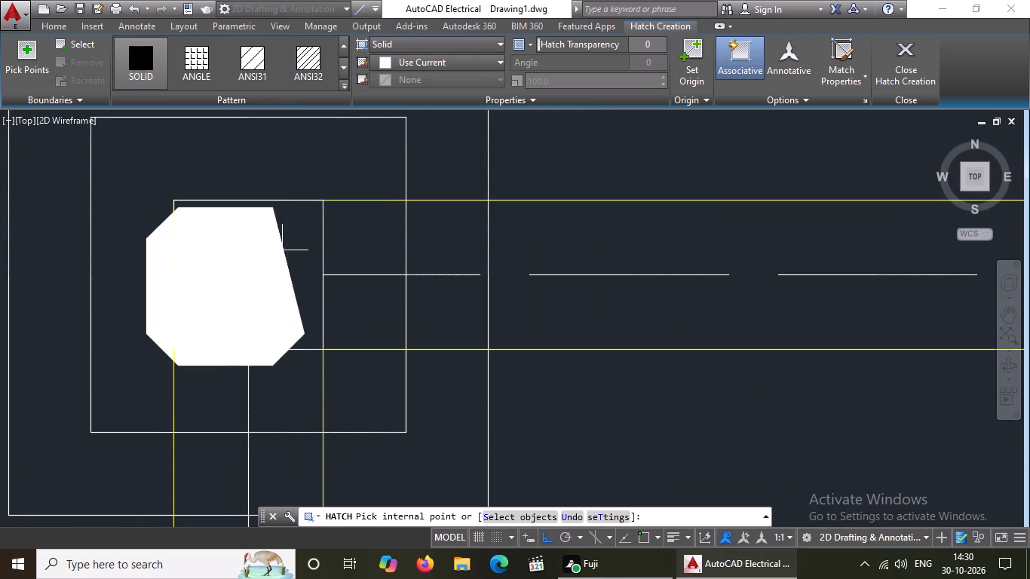
click(276, 249)
scroll(274, 249, down, 3)
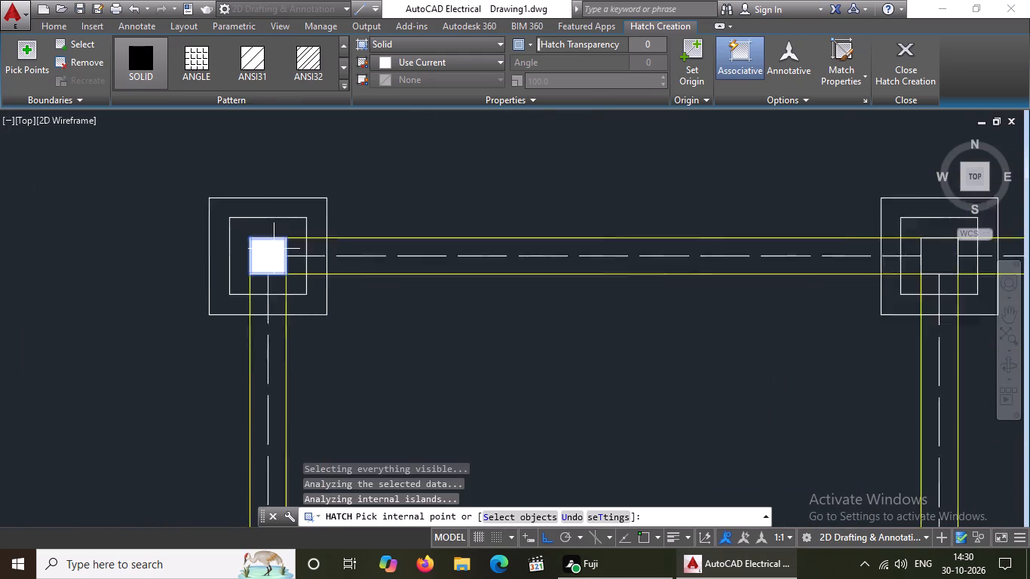
scroll(274, 249, down, 1)
scroll(724, 276, up, 3)
scroll(637, 240, up, 1)
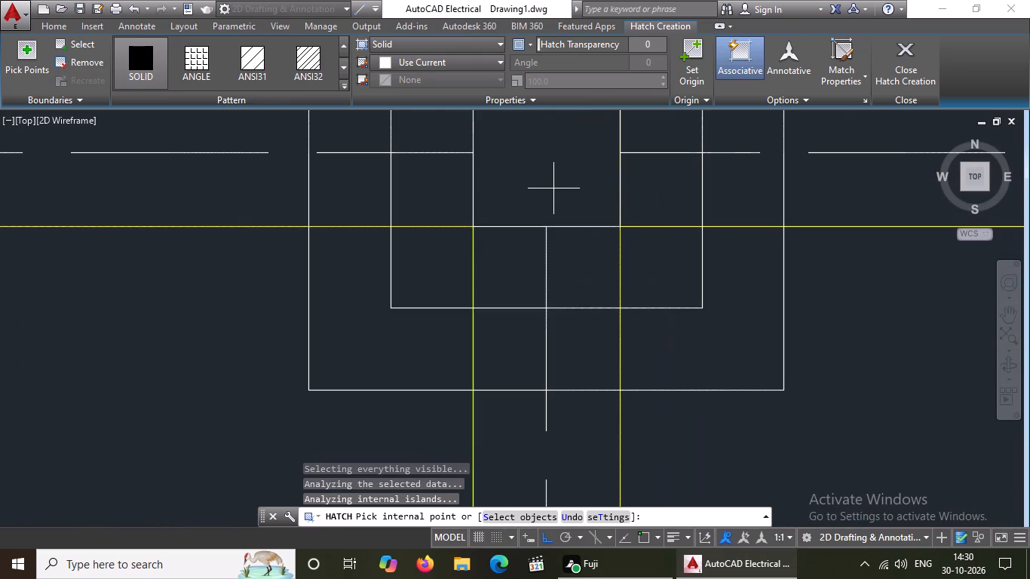
click(553, 188)
Fill the north wall's third column from the west and the north-east corner column with the solid hatch.
scroll(544, 216, down, 7)
scroll(679, 216, up, 2)
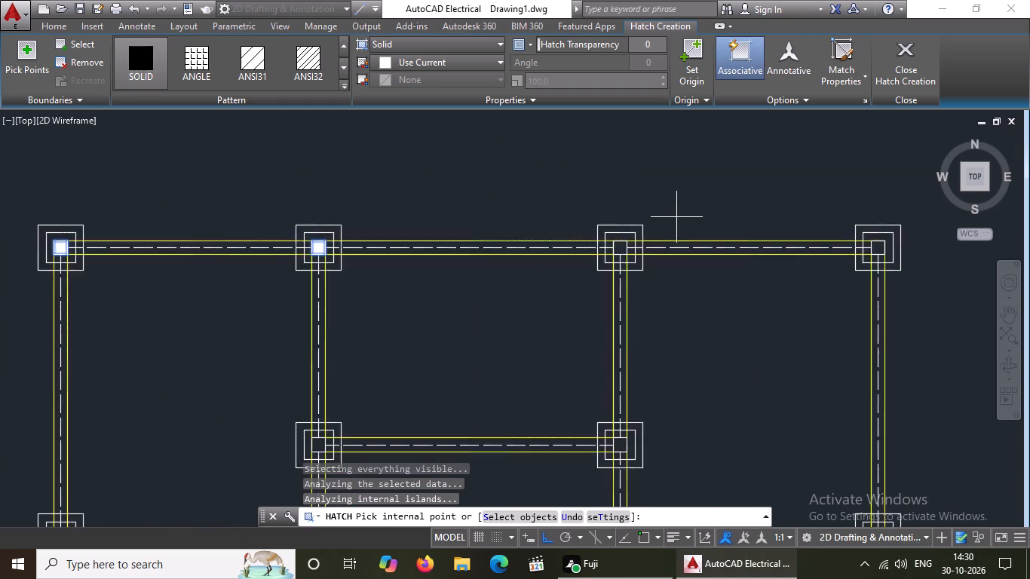
scroll(637, 239, up, 3)
click(563, 274)
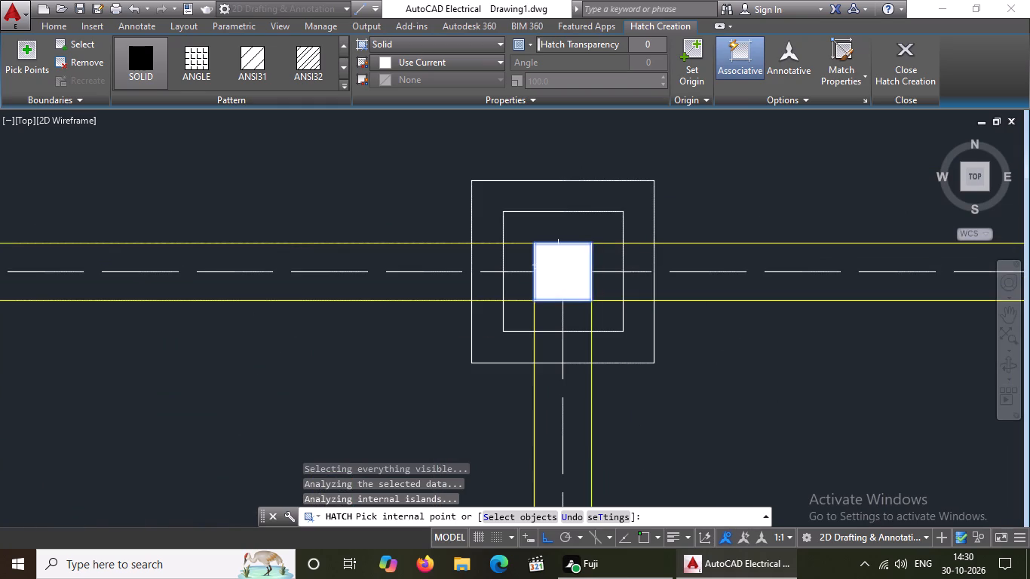
scroll(558, 264, down, 4)
scroll(716, 257, up, 5)
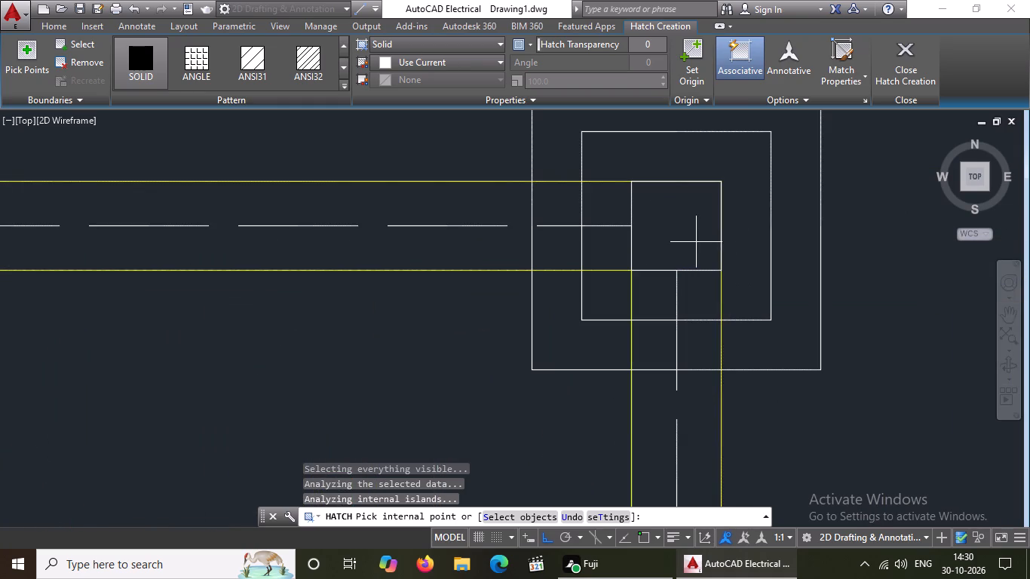
click(695, 241)
Fill the two interior columns on the short beam just south of the north wall with the solid hatch.
scroll(602, 223, down, 7)
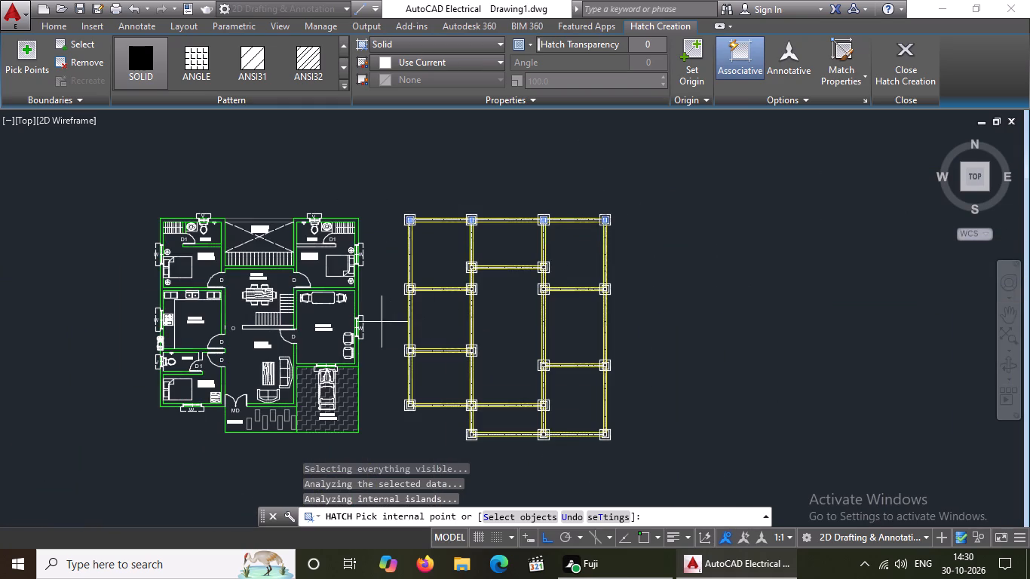
scroll(626, 218, up, 5)
scroll(618, 204, down, 4)
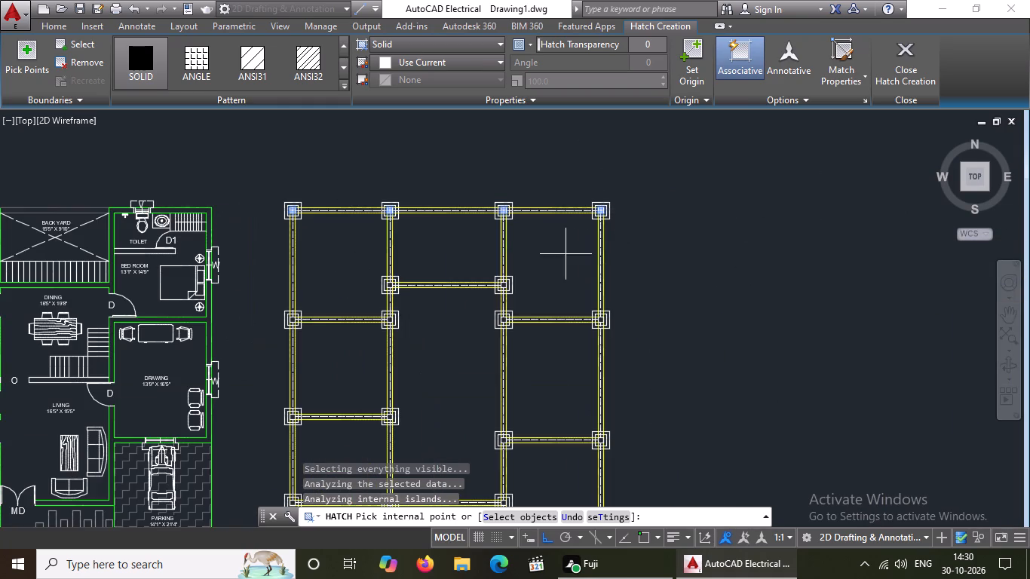
scroll(414, 294, up, 3)
scroll(354, 267, up, 2)
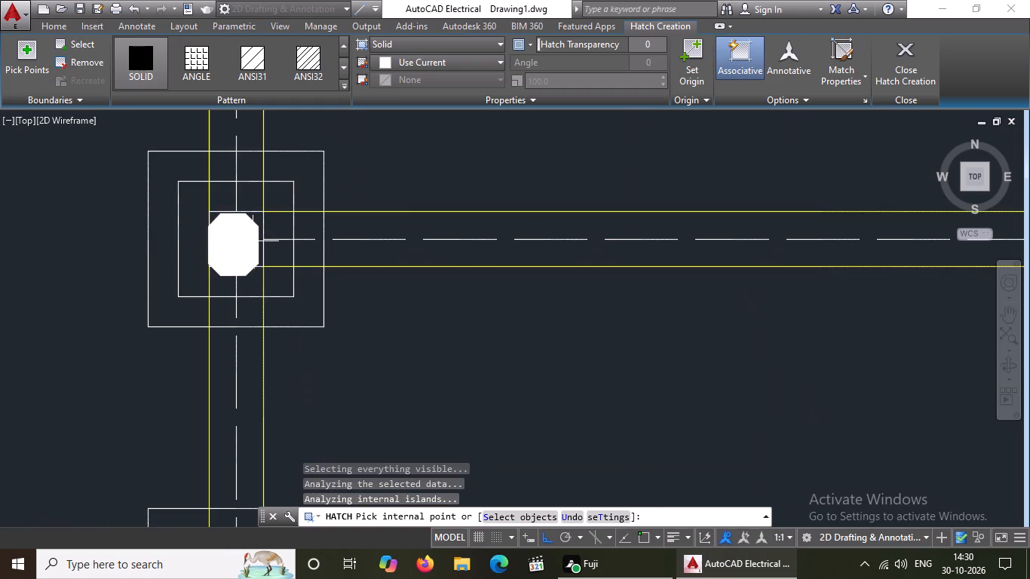
click(240, 244)
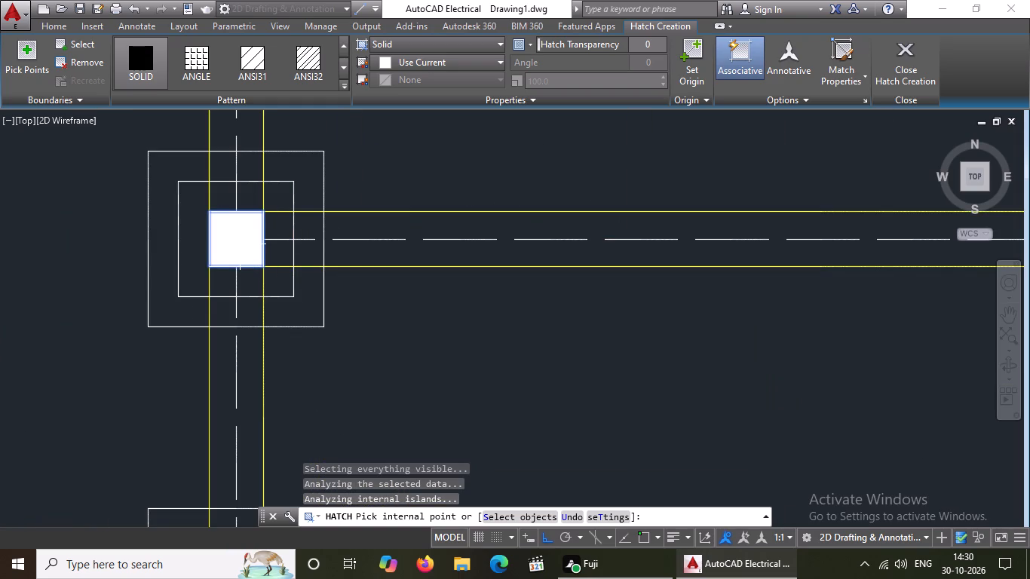
scroll(250, 240, down, 2)
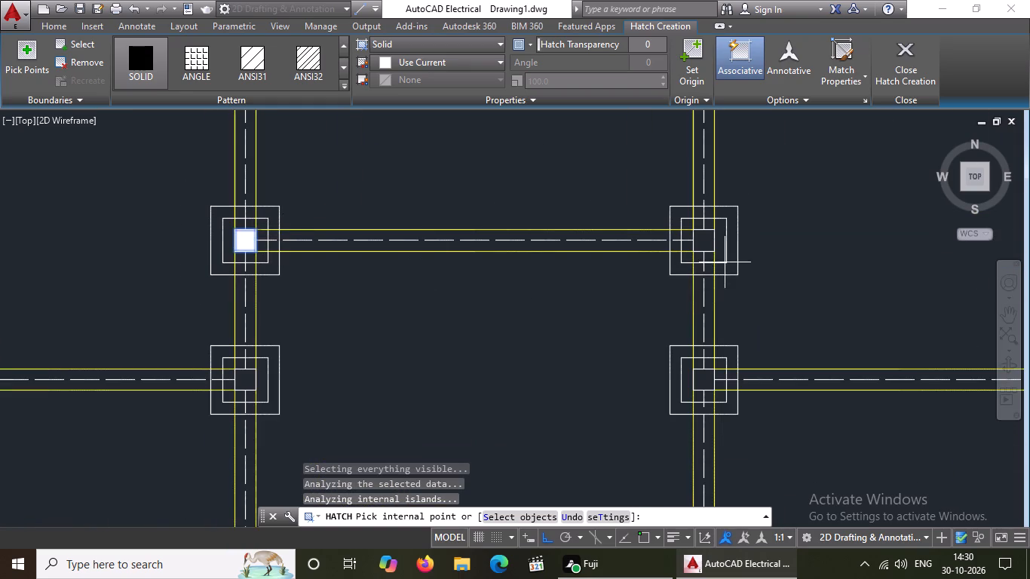
scroll(725, 262, up, 3)
click(633, 192)
Fill both columns on the upper beam of the east bay, including the east wall column, with the solid hatch.
scroll(624, 217, down, 6)
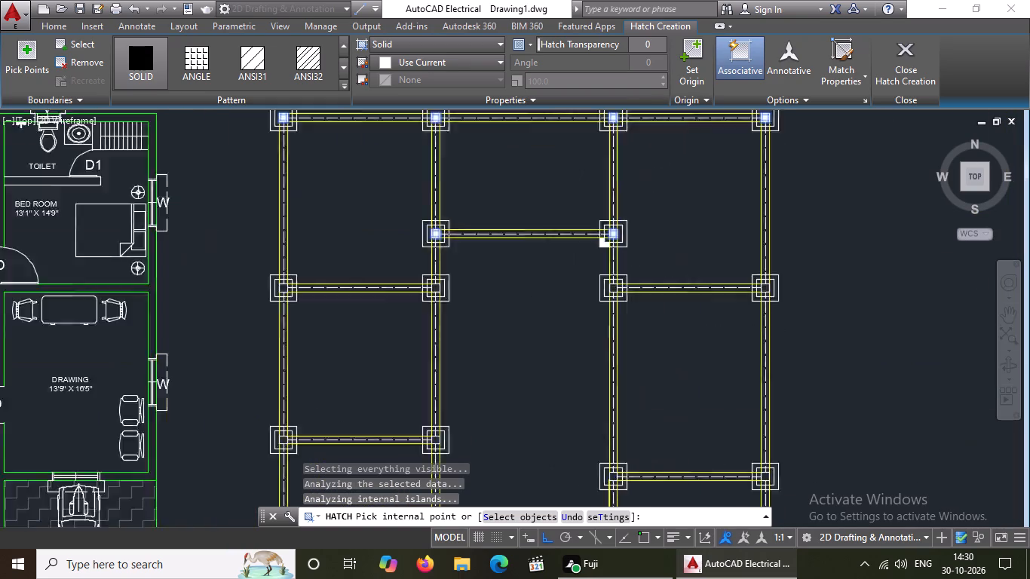
scroll(603, 245, down, 2)
scroll(627, 256, up, 6)
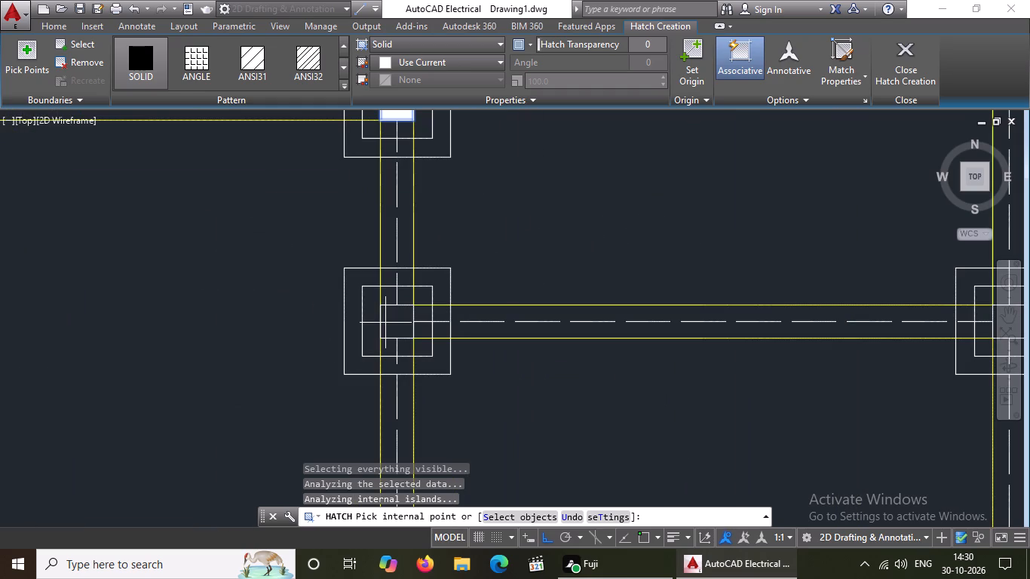
click(396, 325)
scroll(403, 314, down, 4)
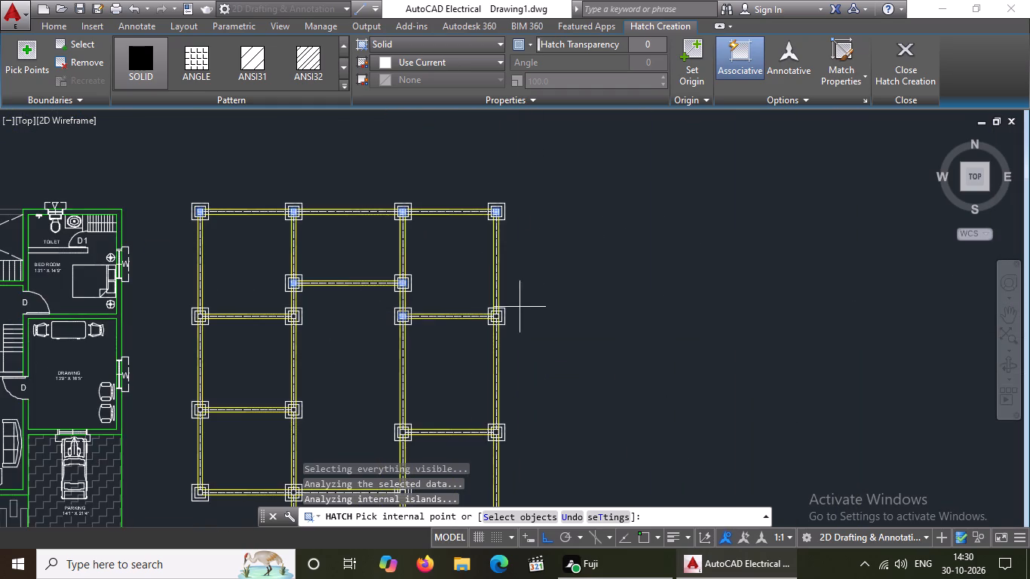
scroll(499, 307, up, 5)
click(440, 376)
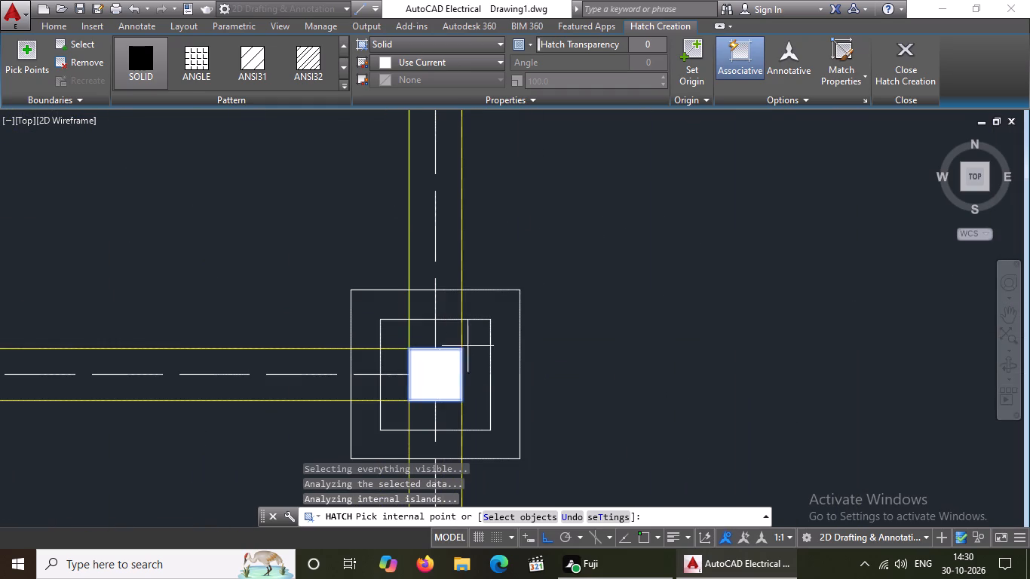
Fill both columns on the upper beam of the west bay, including the west wall column, with the solid hatch.
scroll(473, 345, down, 5)
scroll(164, 356, up, 3)
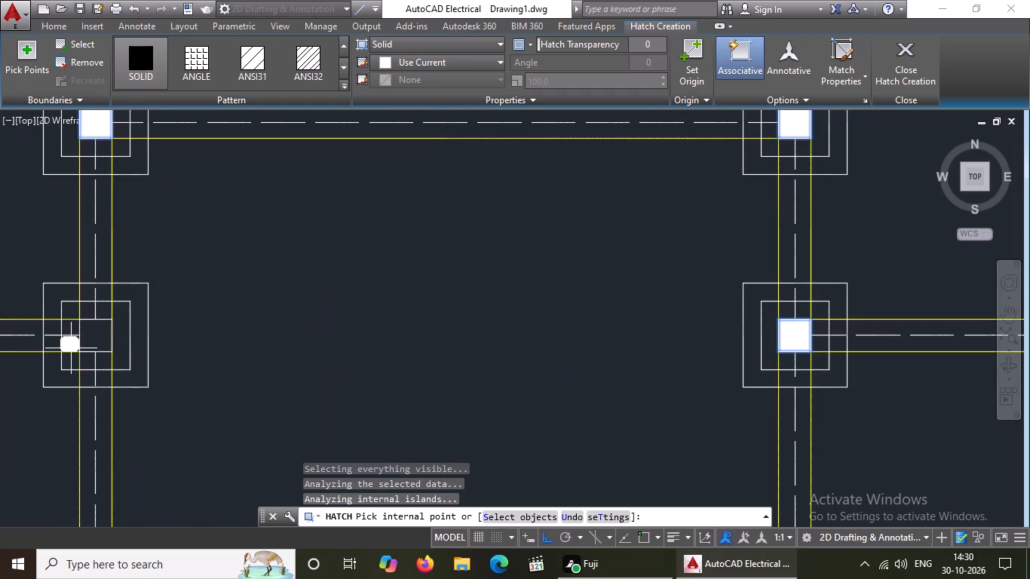
scroll(74, 346, up, 3)
click(164, 305)
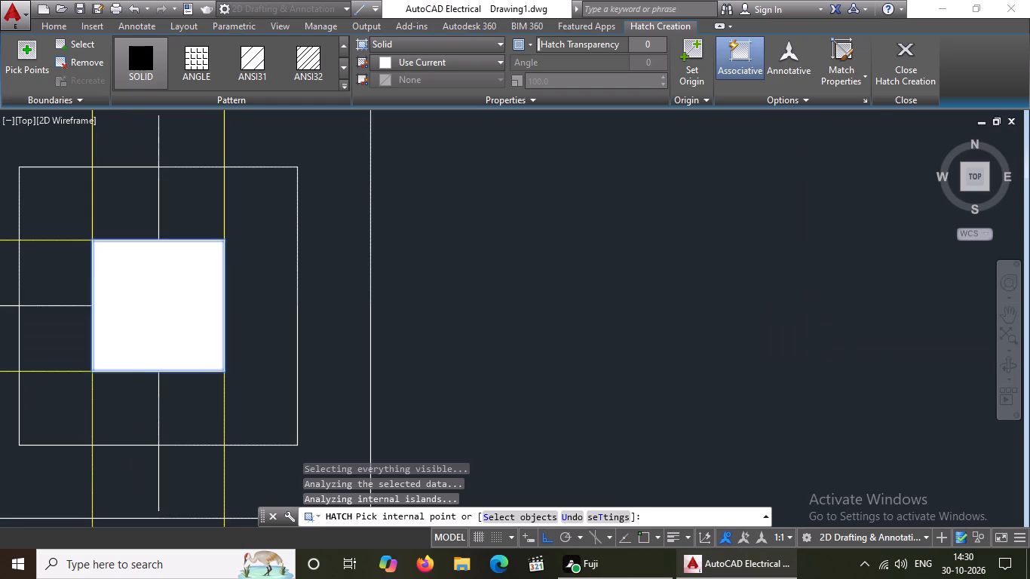
scroll(192, 293, down, 7)
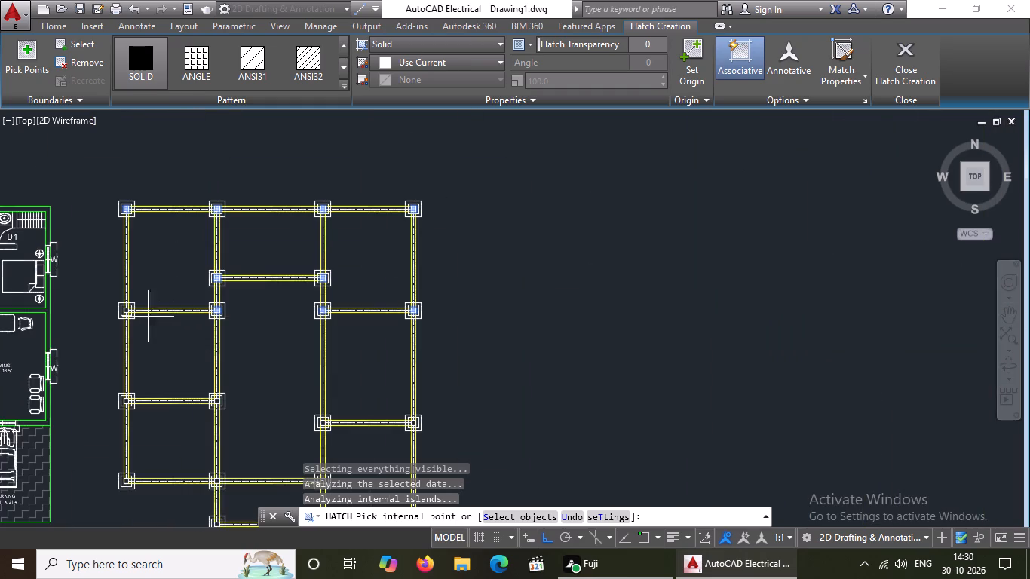
scroll(136, 317, up, 3)
scroll(77, 297, up, 3)
click(143, 242)
Fill both columns on the middle beam of the west bay with the solid hatch, starting at the west wall.
scroll(145, 248, down, 5)
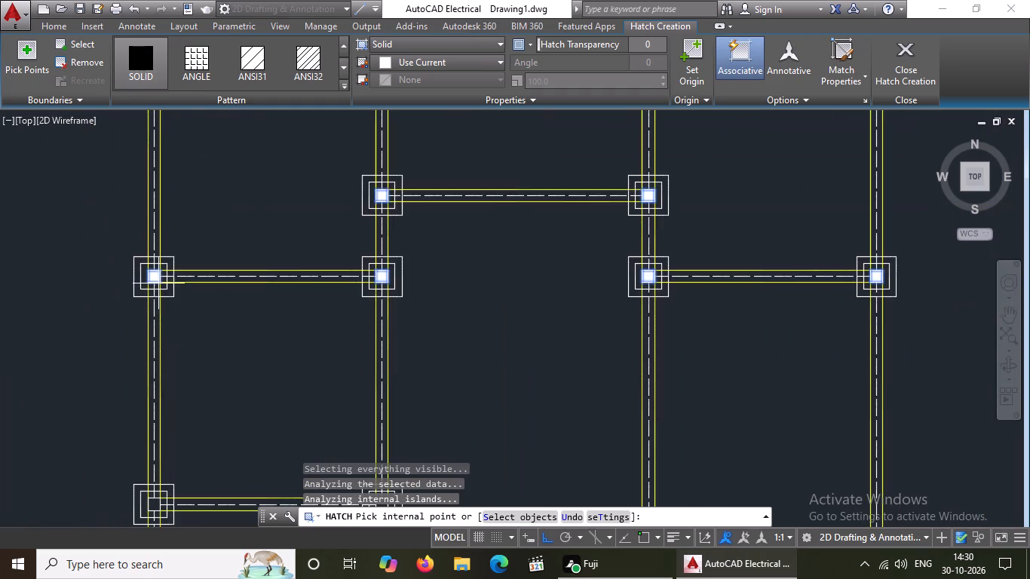
scroll(165, 285, down, 3)
scroll(149, 341, up, 6)
click(302, 400)
scroll(291, 371, down, 3)
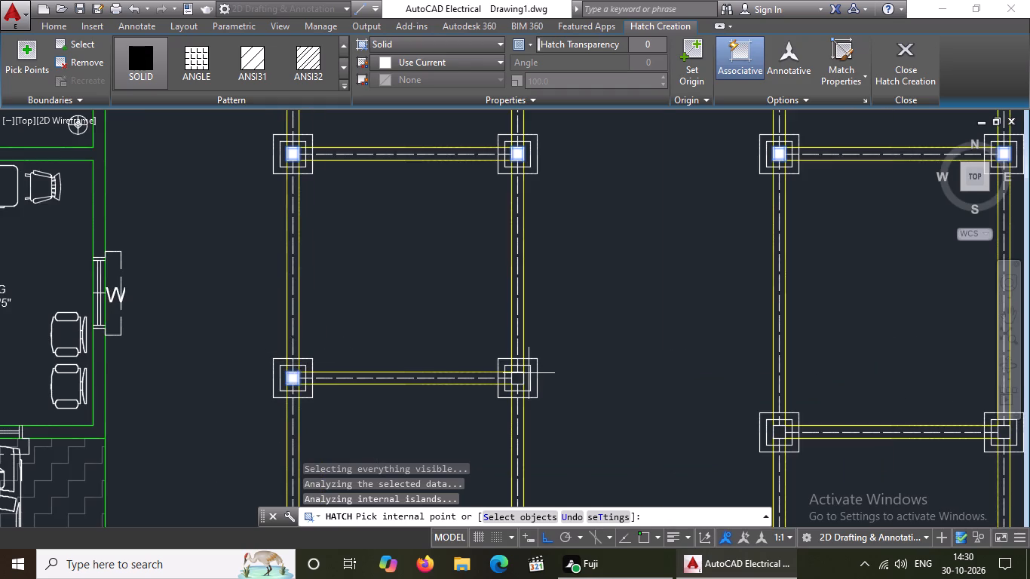
scroll(528, 373, up, 5)
click(488, 389)
Fill the south-west corner column and the next column to its east on the same beam with the solid hatch.
scroll(525, 311, down, 5)
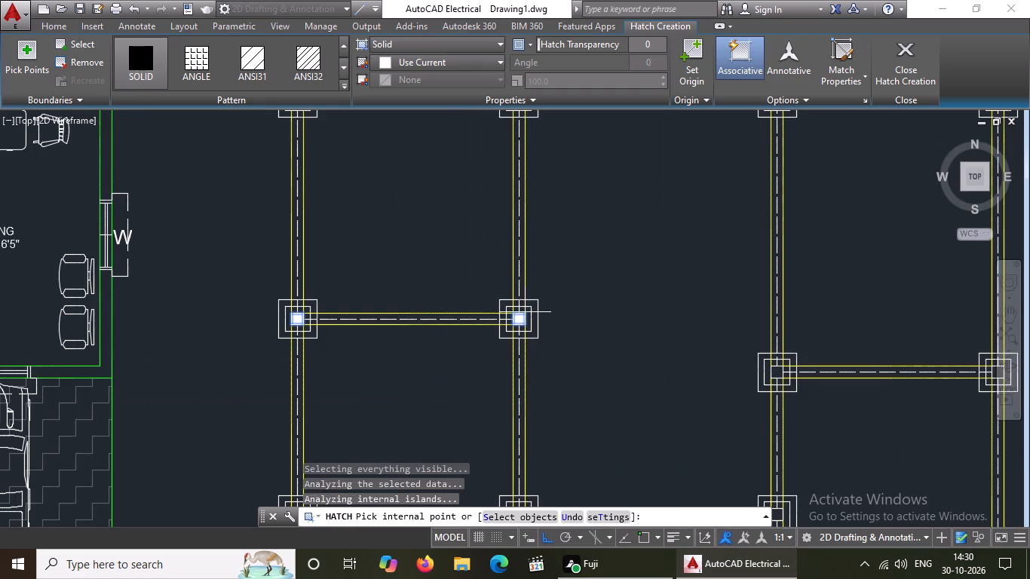
scroll(522, 313, down, 2)
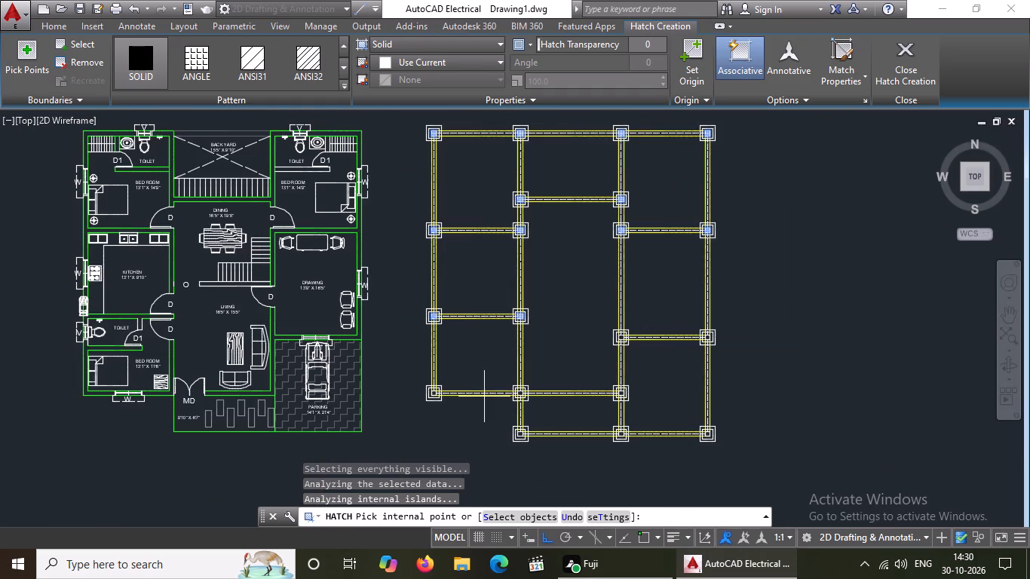
scroll(409, 410, up, 3)
scroll(496, 343, up, 1)
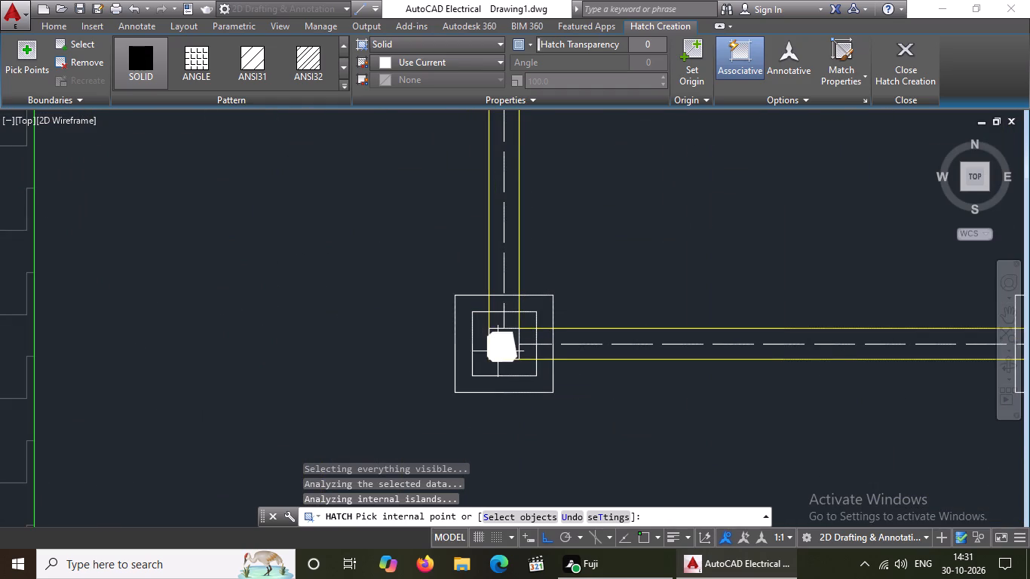
scroll(510, 336, up, 3)
click(485, 349)
scroll(483, 337, down, 6)
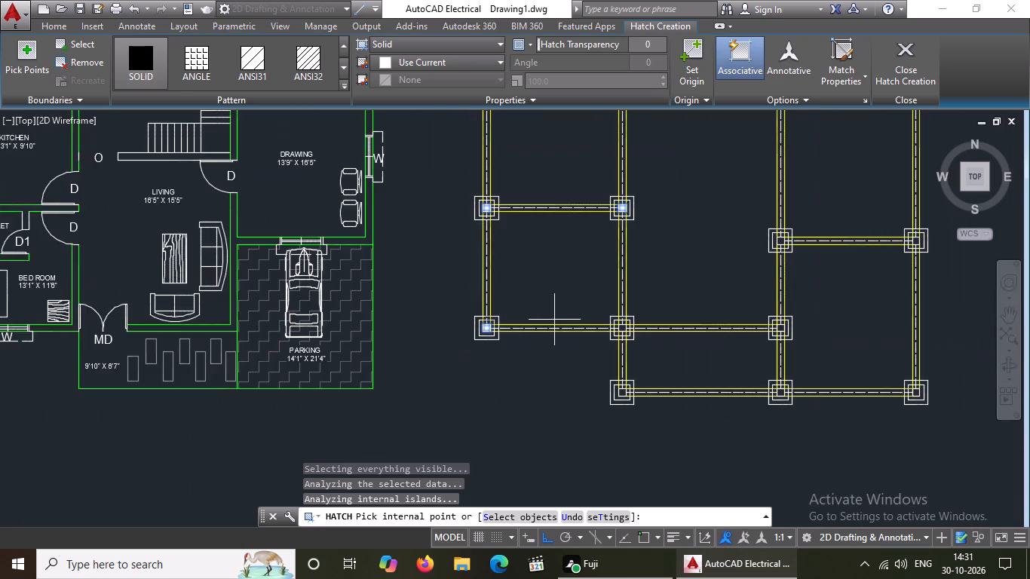
scroll(622, 332, up, 7)
click(605, 303)
Hatch the southernmost beam's west end and middle columns, plus the column directly north of the middle one, with solid fill.
scroll(609, 237, down, 5)
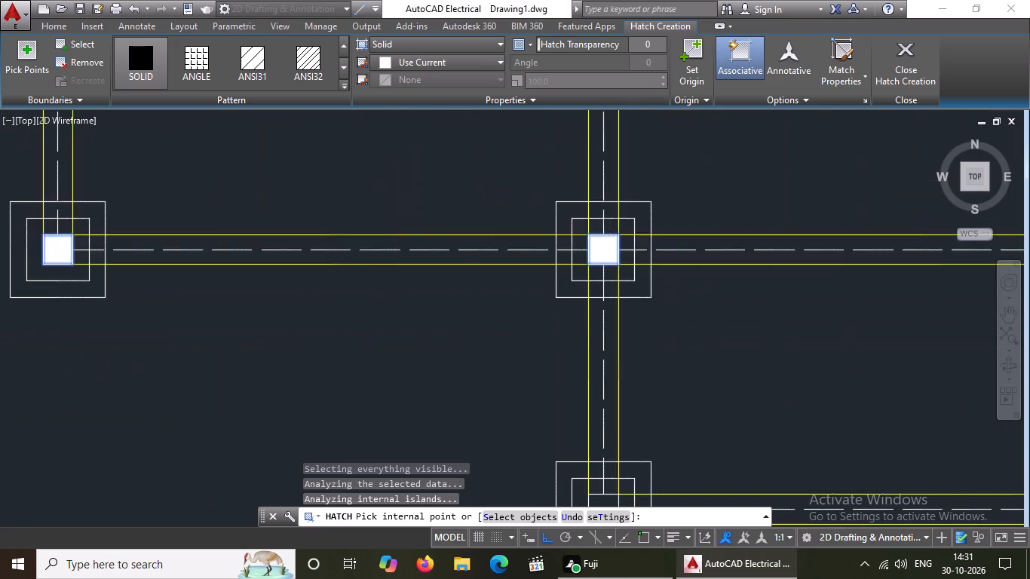
scroll(610, 236, down, 1)
scroll(625, 301, up, 5)
click(497, 312)
scroll(477, 308, down, 3)
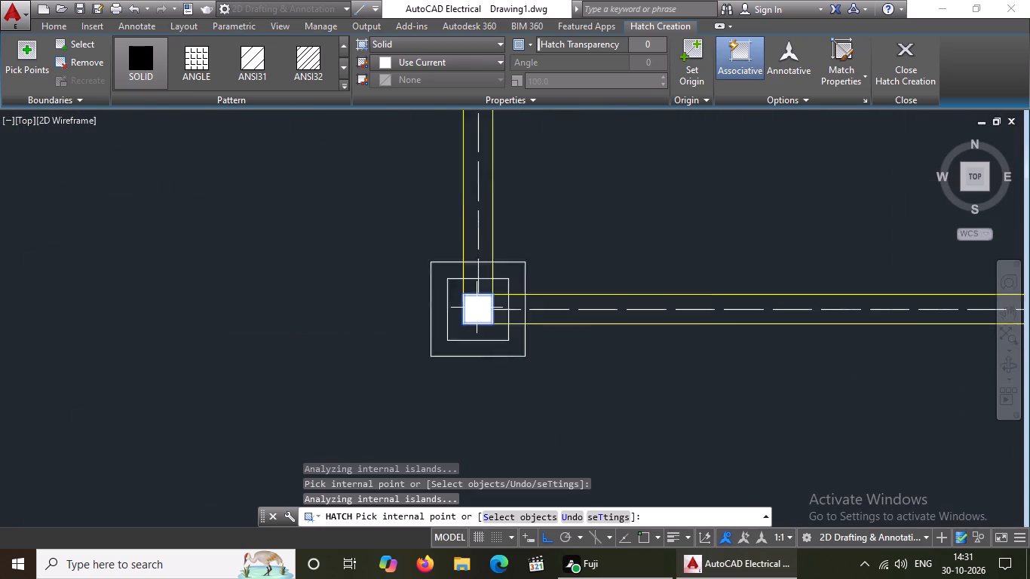
scroll(477, 308, down, 3)
scroll(576, 264, up, 6)
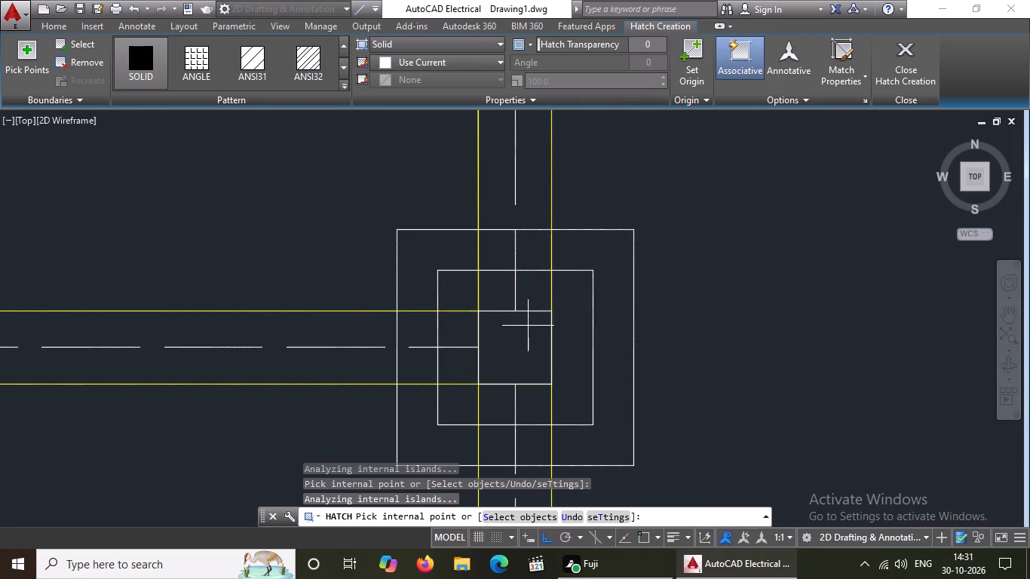
click(528, 326)
scroll(523, 317, down, 6)
scroll(514, 366, up, 7)
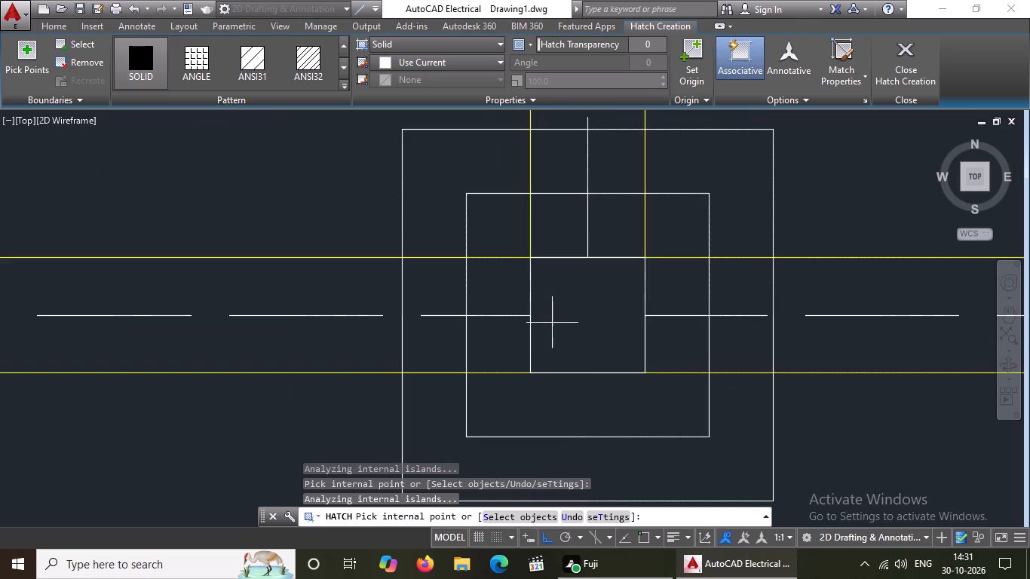
click(556, 314)
Fill both columns on the lower cross beam of the east bay, including the east wall column, with the solid hatch.
scroll(556, 310, down, 7)
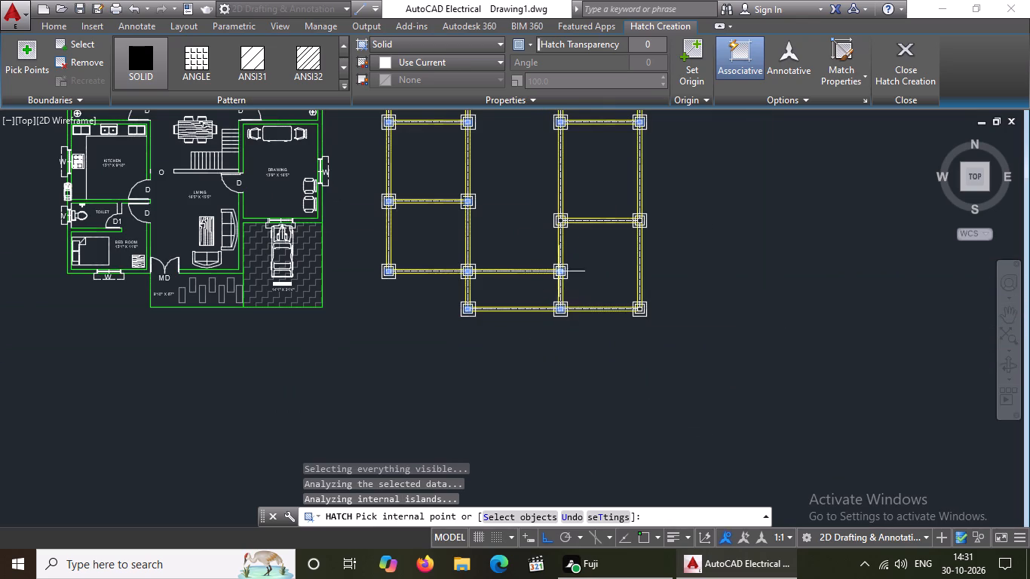
scroll(559, 211, up, 4)
click(566, 267)
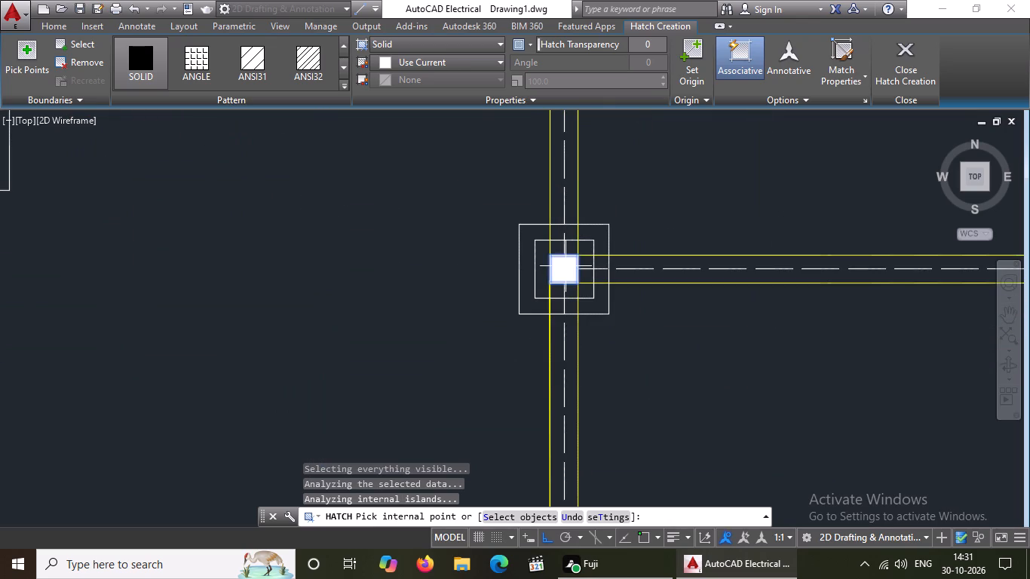
scroll(566, 266, down, 5)
scroll(599, 266, up, 5)
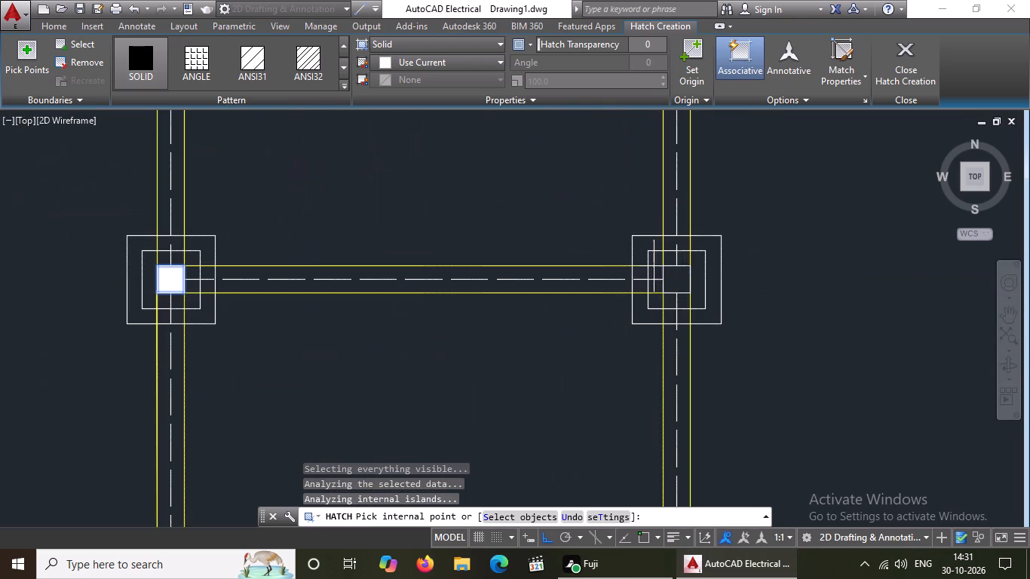
click(669, 278)
Fill the south-east corner column at the southernmost beam's east end with the solid hatch and finish hatching.
scroll(660, 254, down, 3)
scroll(659, 405, up, 2)
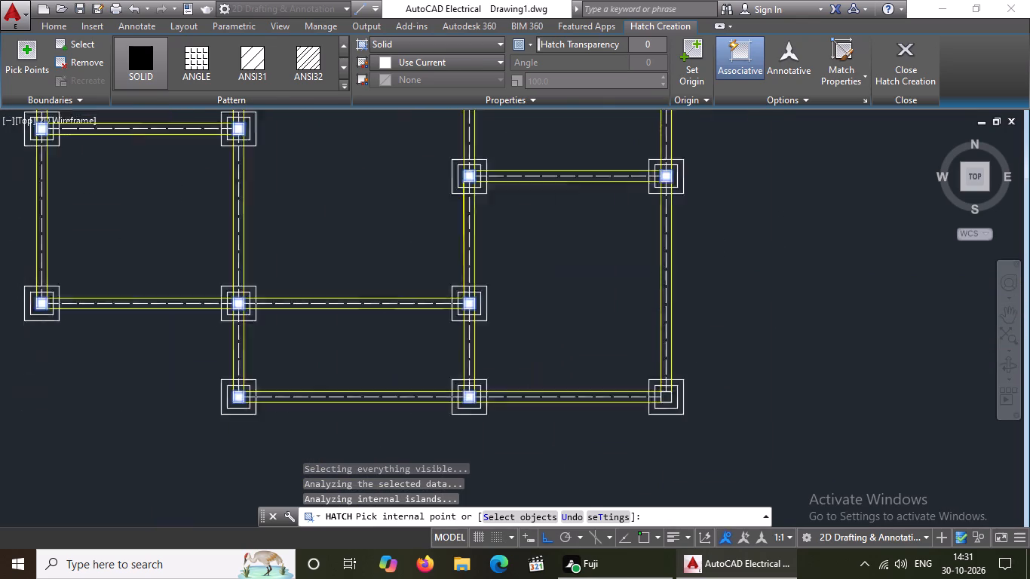
scroll(658, 404, up, 4)
click(707, 397)
scroll(701, 351, down, 6)
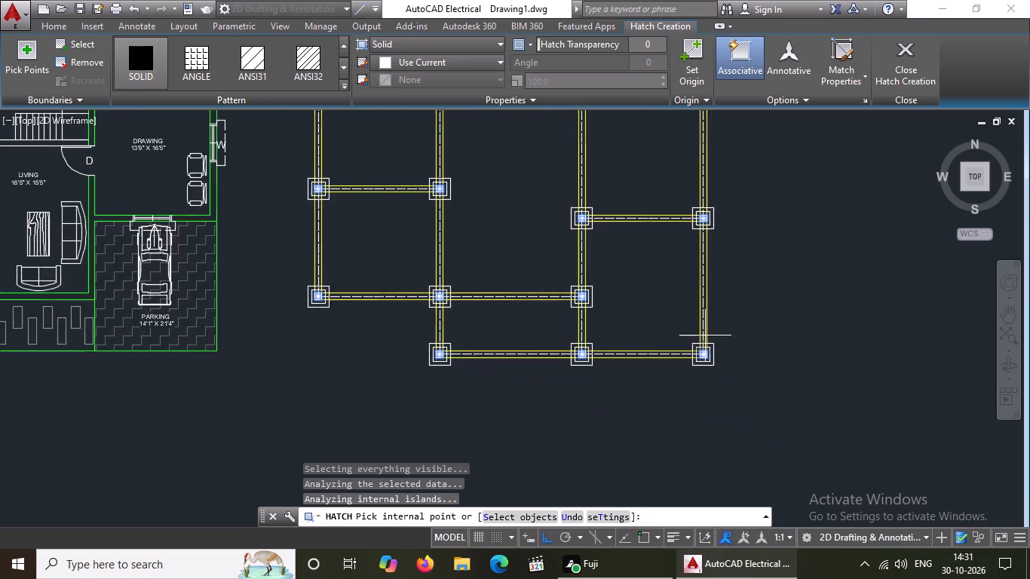
scroll(705, 335, down, 2)
key(Escape)
With Ortho off, draw diagonal lines joining the north-west corner column's two north corners to the matching corners of its inner footing square.
scroll(719, 308, up, 2)
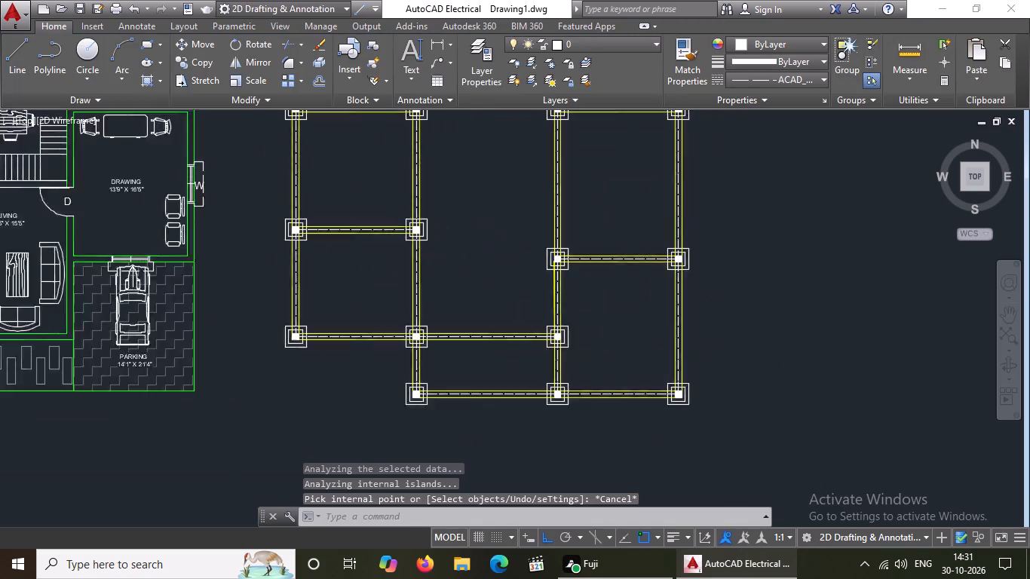
scroll(719, 308, up, 1)
scroll(719, 308, down, 3)
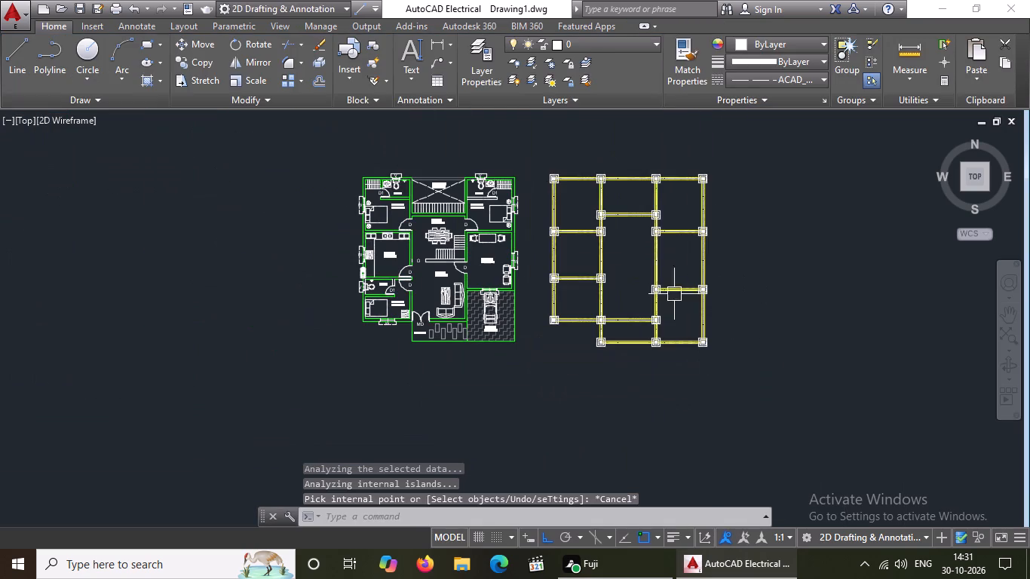
scroll(572, 191, up, 3)
scroll(569, 191, down, 1)
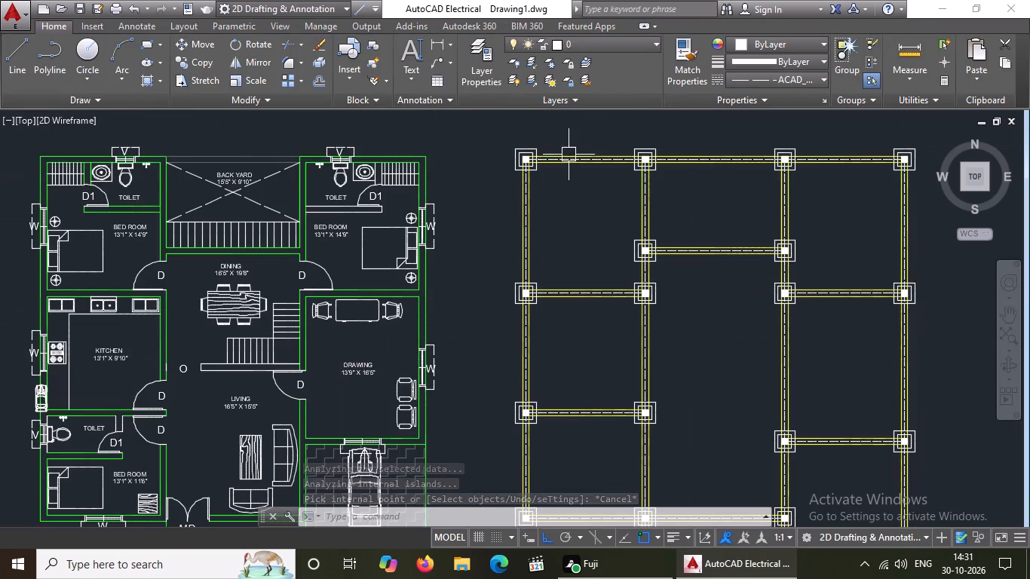
scroll(565, 121, up, 3)
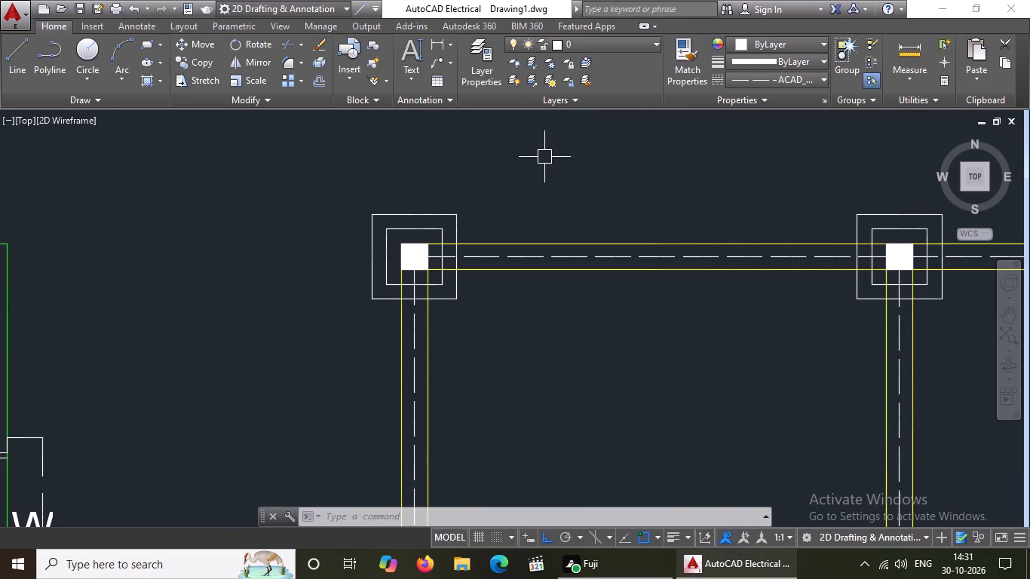
key(l)
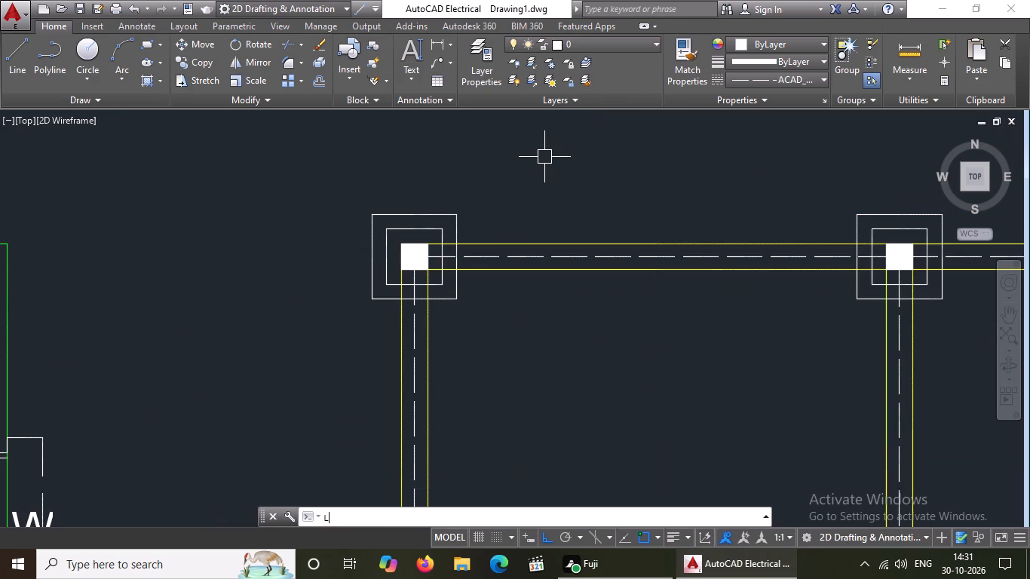
key(Return)
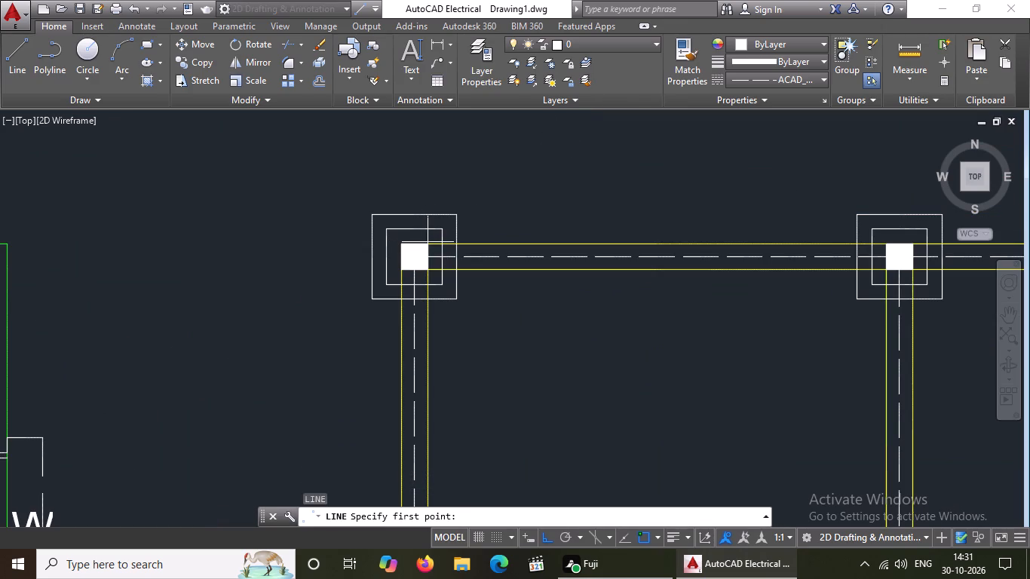
click(428, 249)
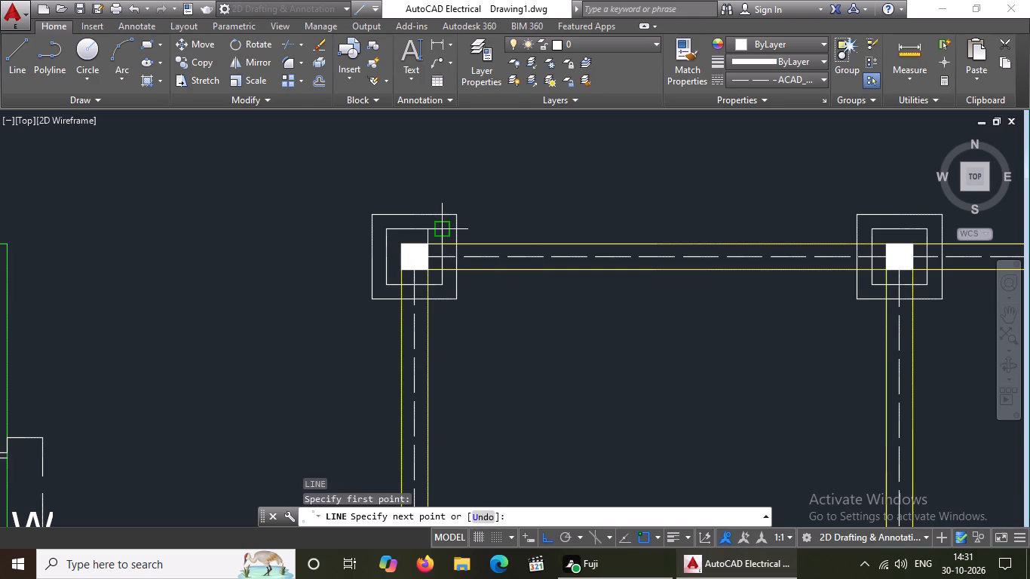
click(545, 536)
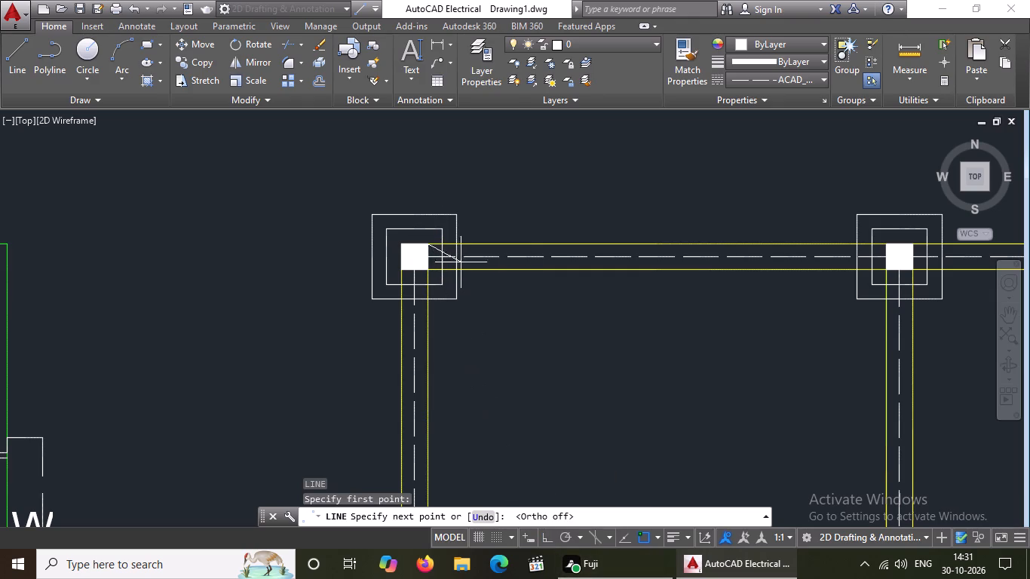
scroll(444, 233, up, 3)
click(427, 212)
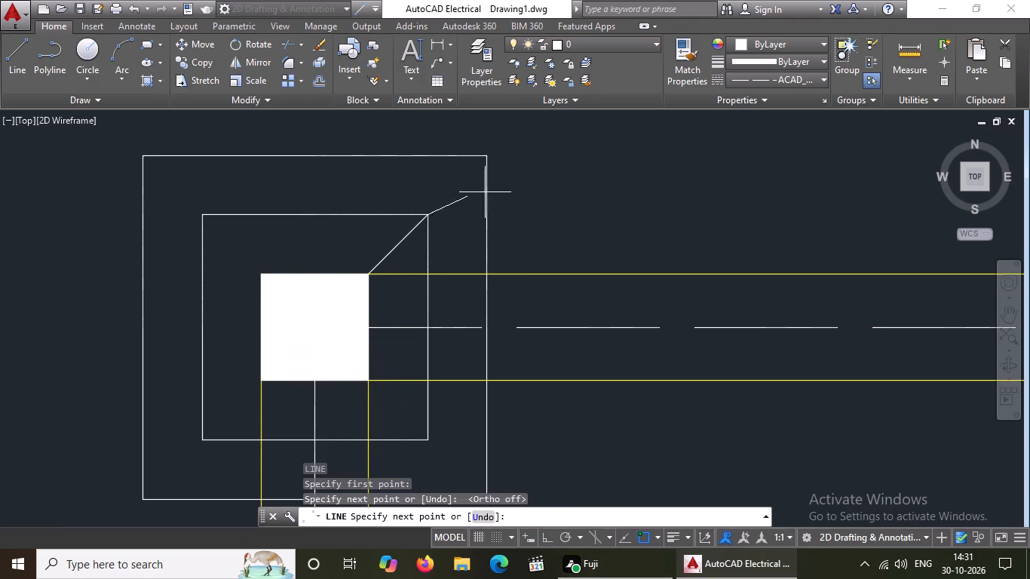
key(Return)
key(l)
key(Return)
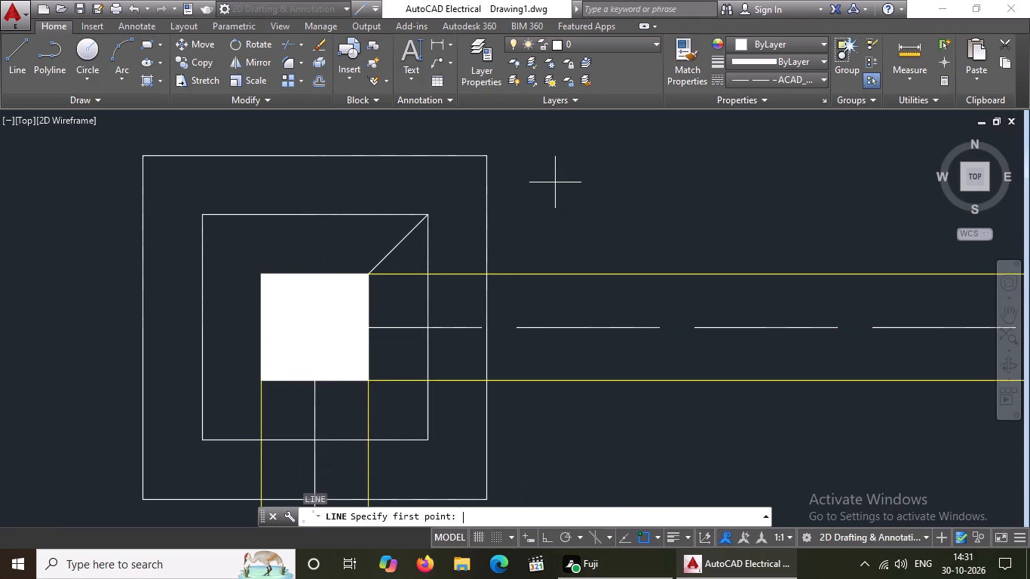
click(203, 215)
click(258, 279)
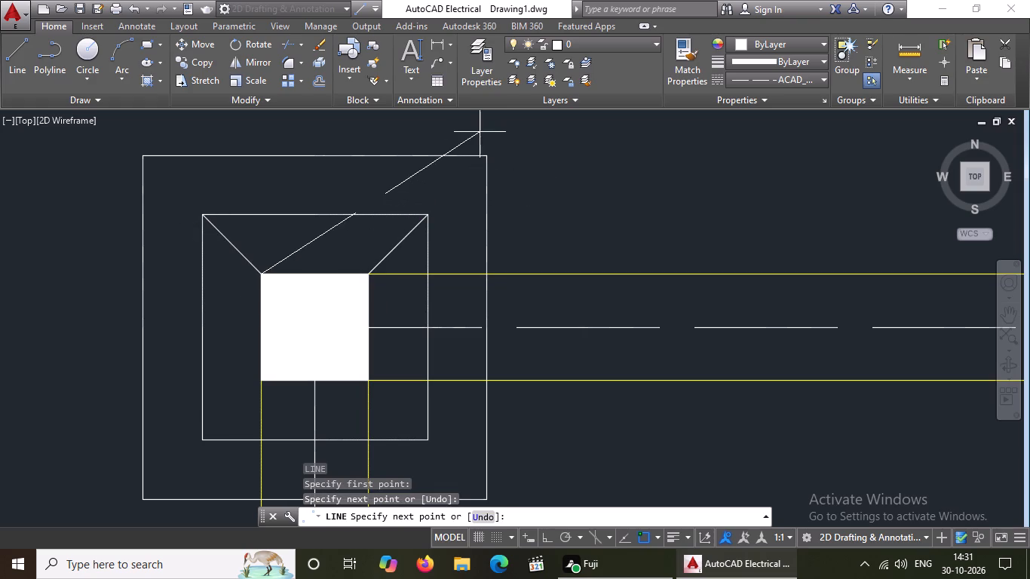
key(Return)
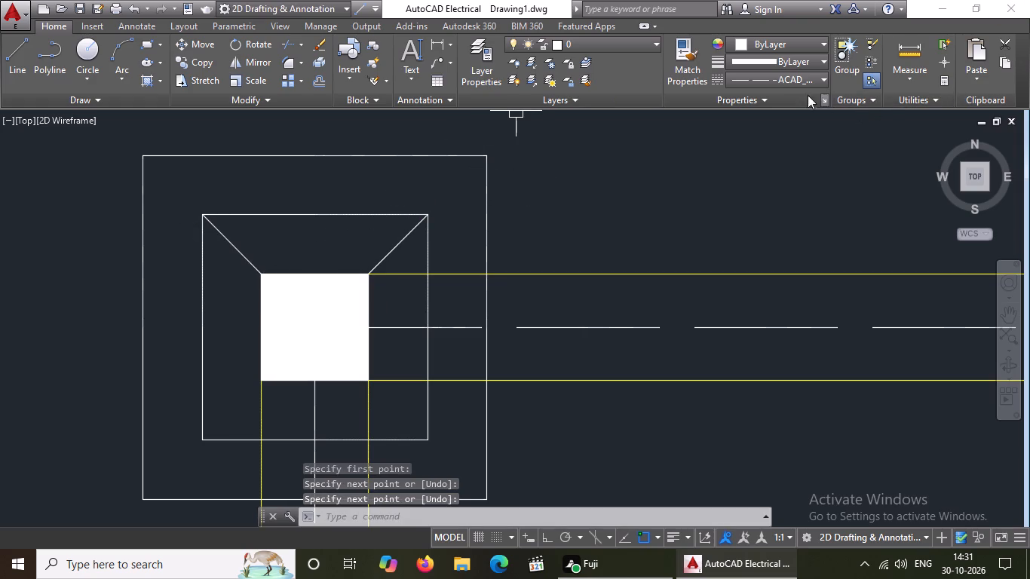
Set the current linetype to Continuous and draw the two southern corner diagonals from the north-west column to its inner footing square.
click(812, 81)
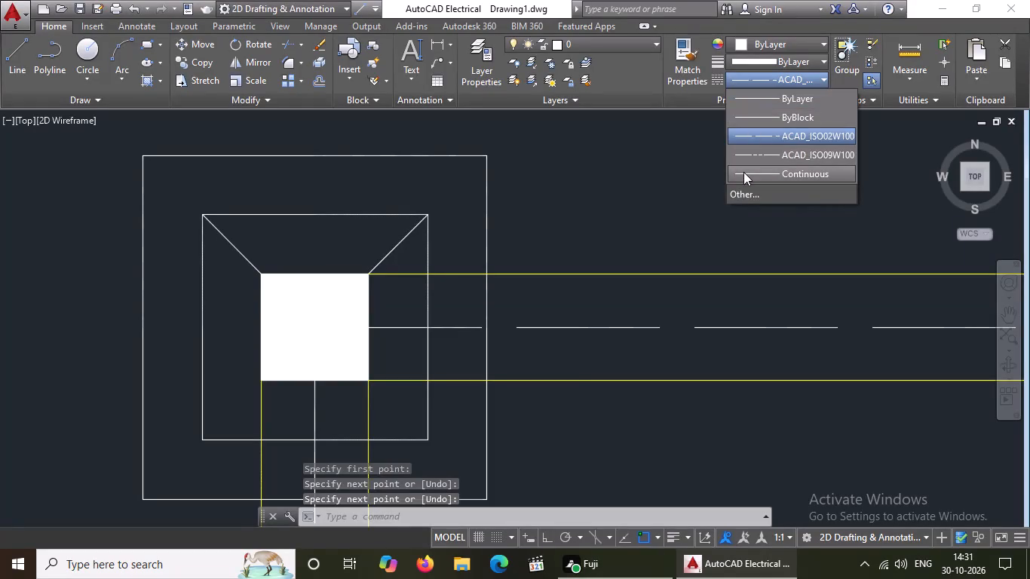
click(743, 172)
key(l)
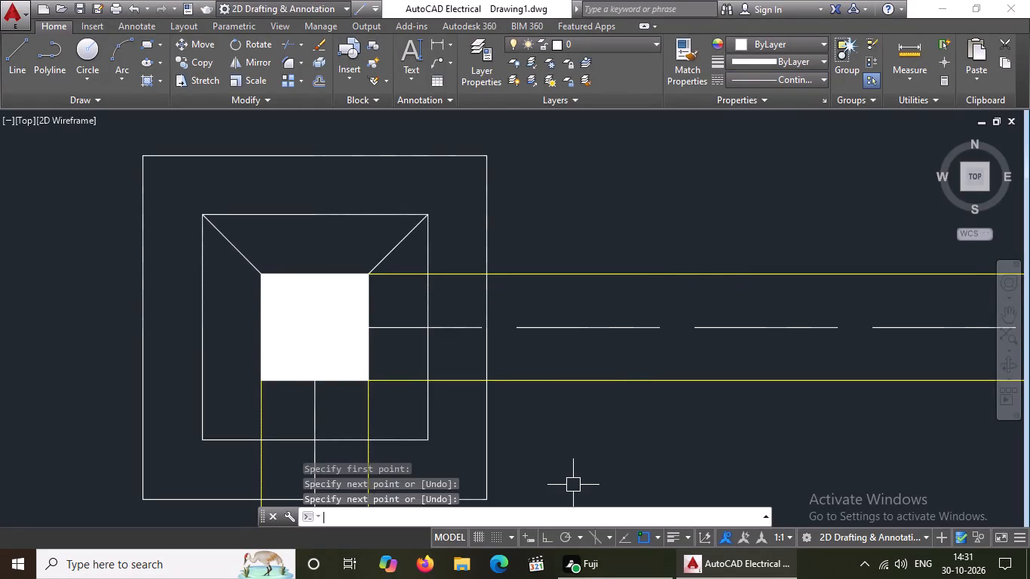
key(Return)
click(366, 381)
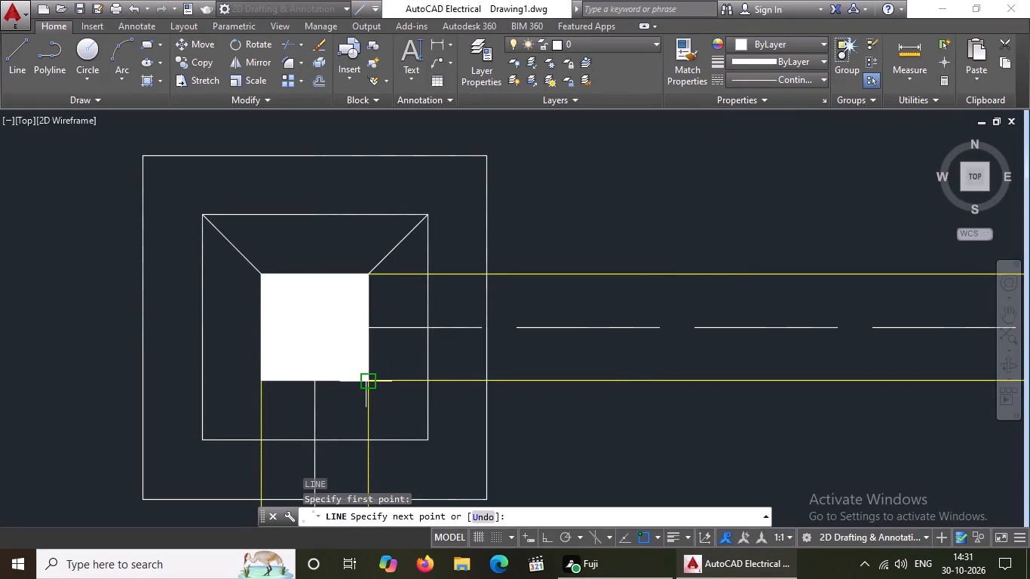
drag(428, 438, 494, 462)
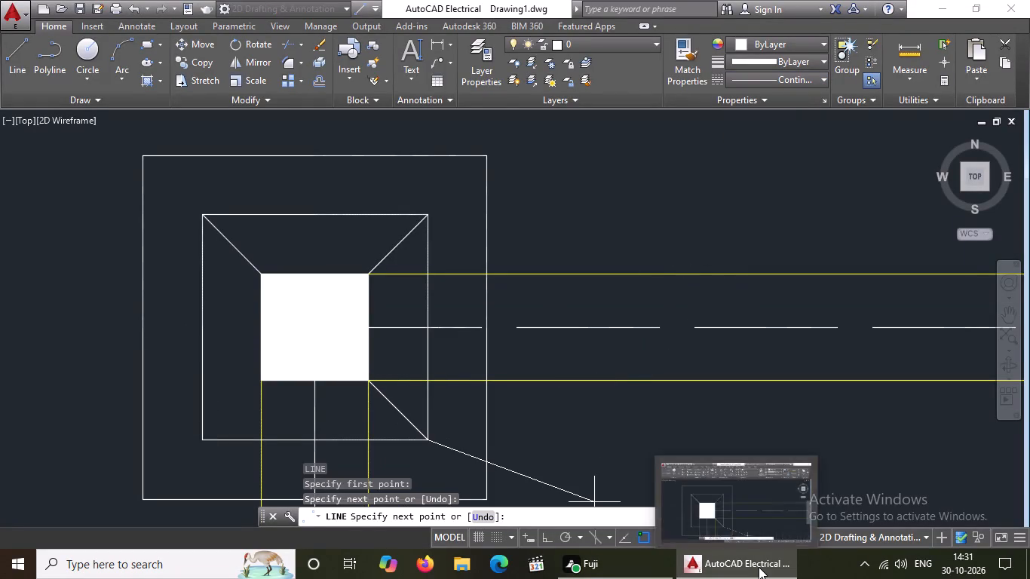
key(Return)
key(l)
key(Return)
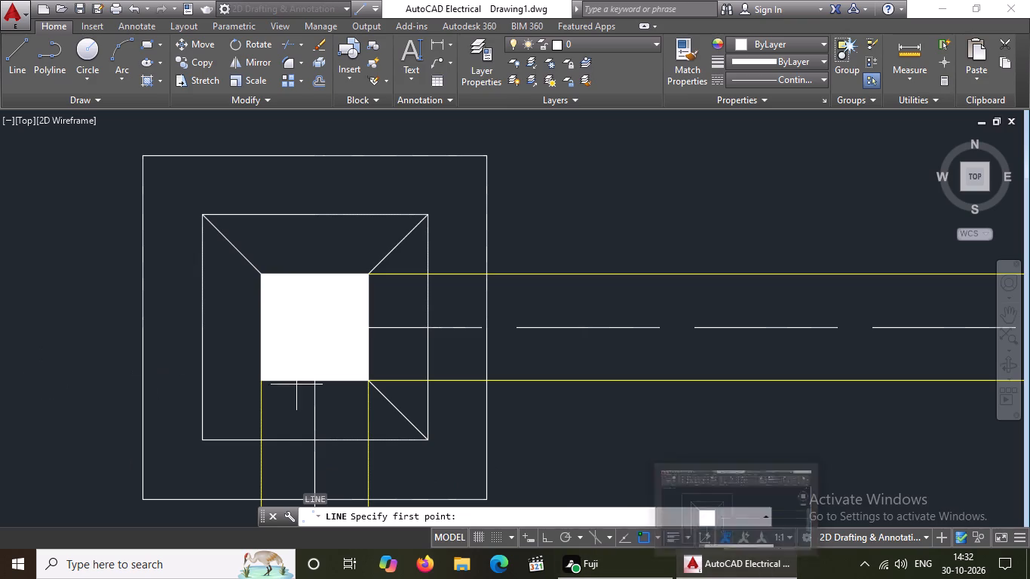
click(262, 378)
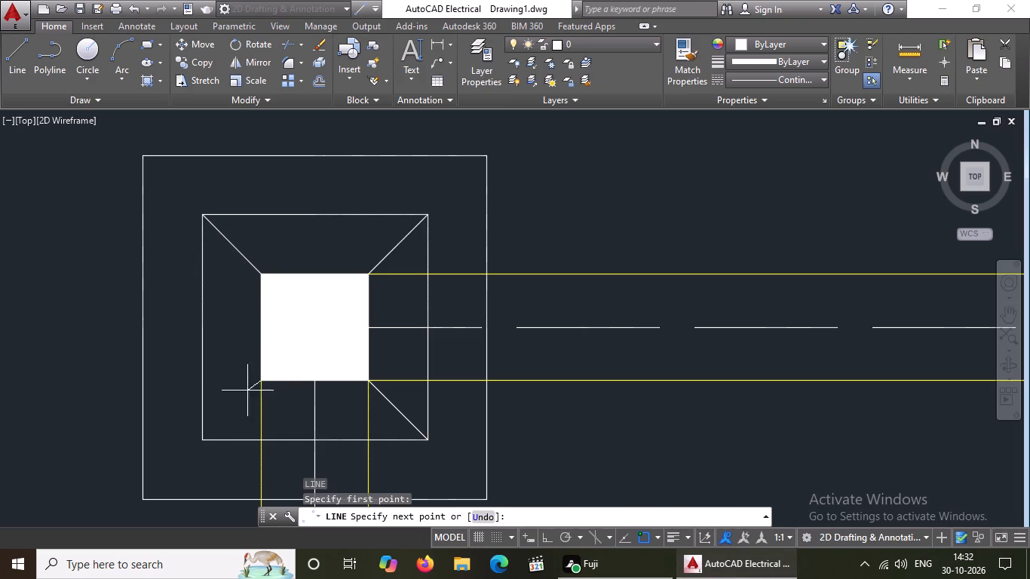
click(204, 443)
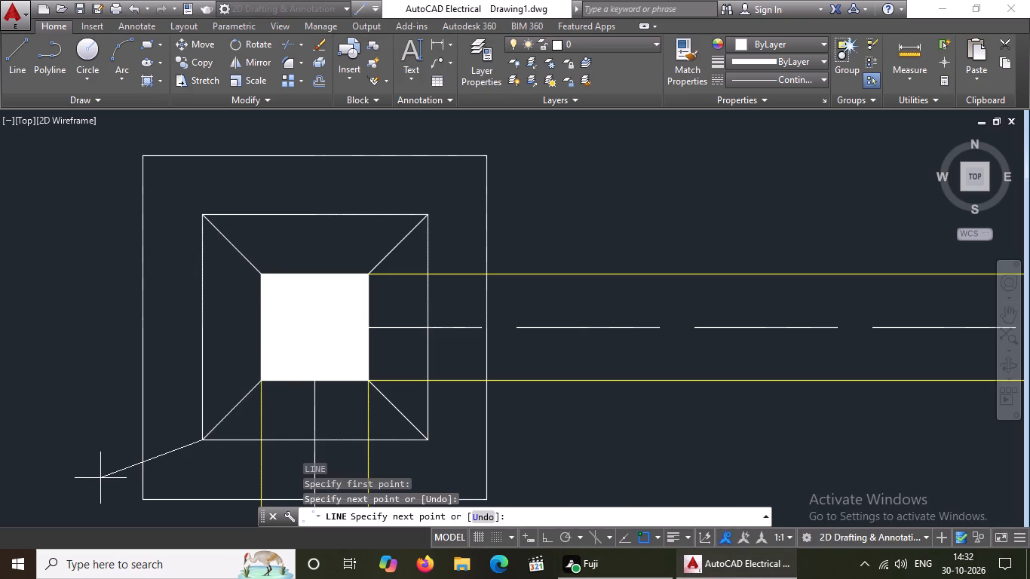
key(Return)
On the north beam's second footing from the west, draw lines joining the column's two north corners to the inner square's corners.
key(l)
key(Return)
scroll(155, 404, down, 2)
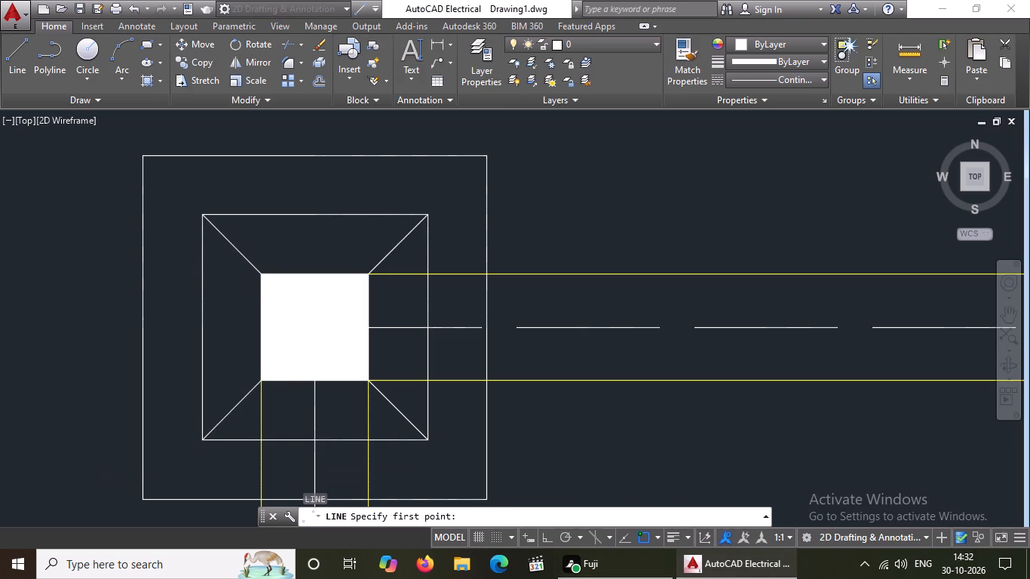
scroll(155, 404, down, 1)
scroll(698, 373, up, 2)
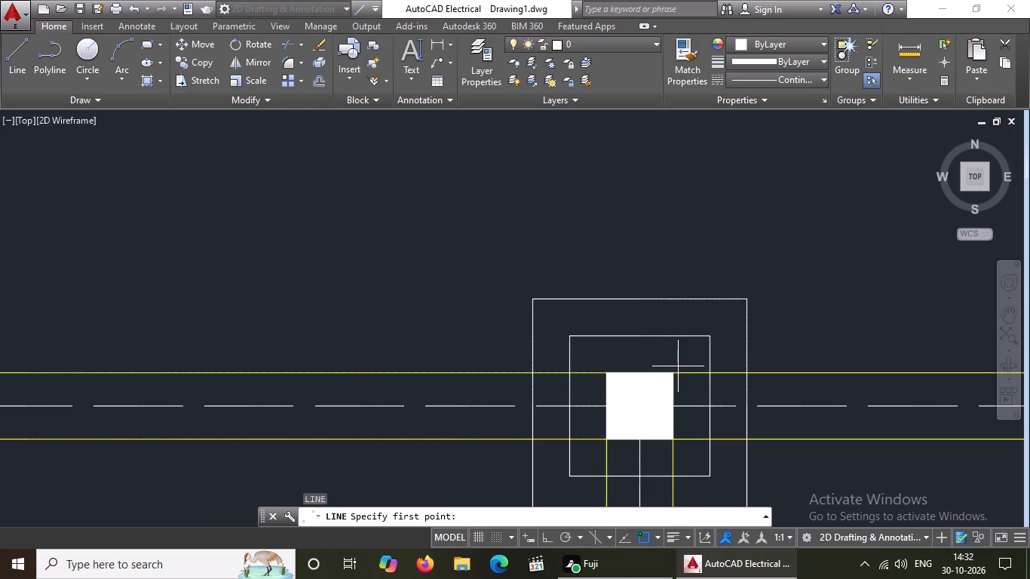
click(674, 375)
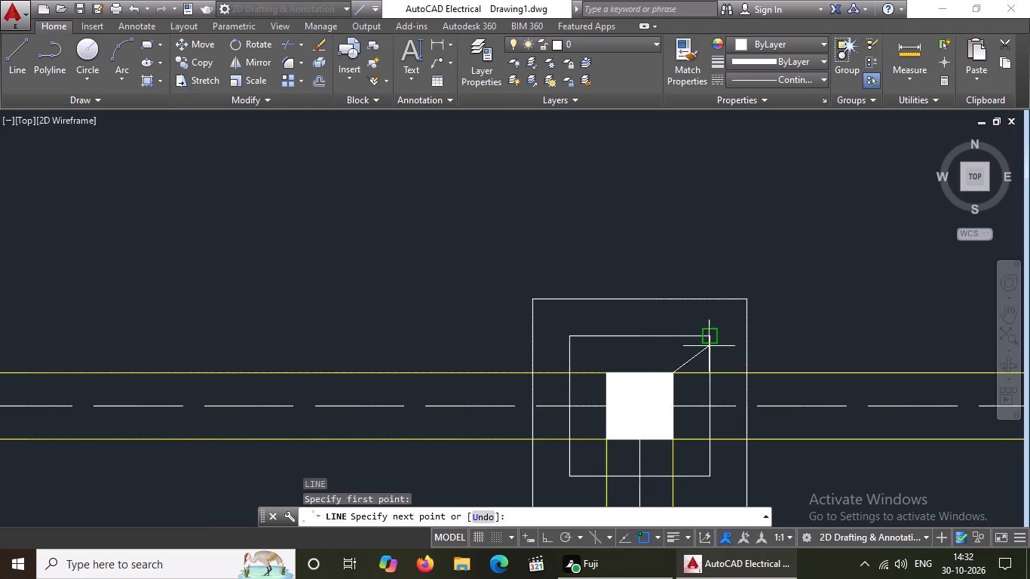
click(709, 338)
key(Return)
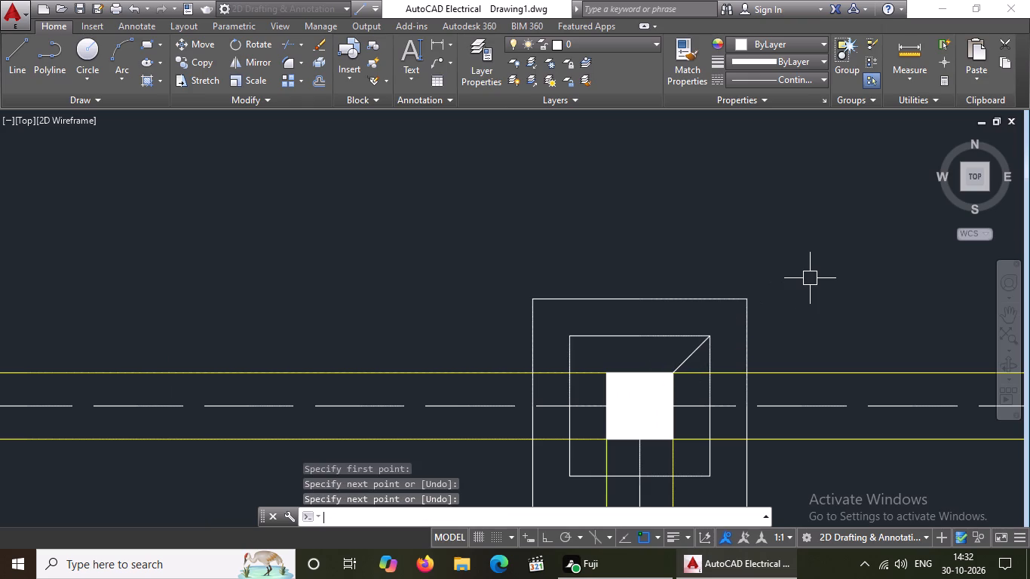
key(l)
key(Return)
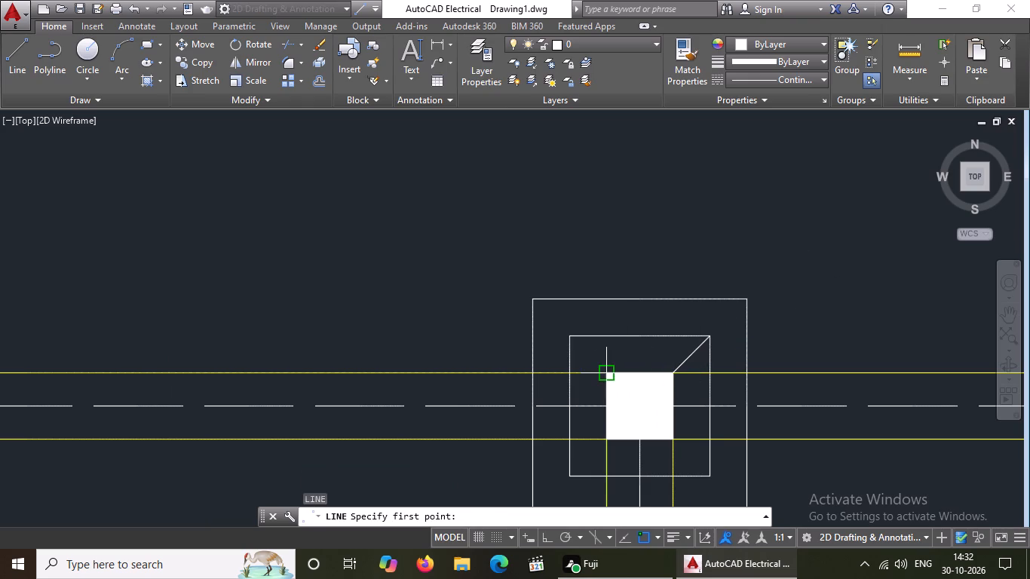
click(605, 380)
click(571, 336)
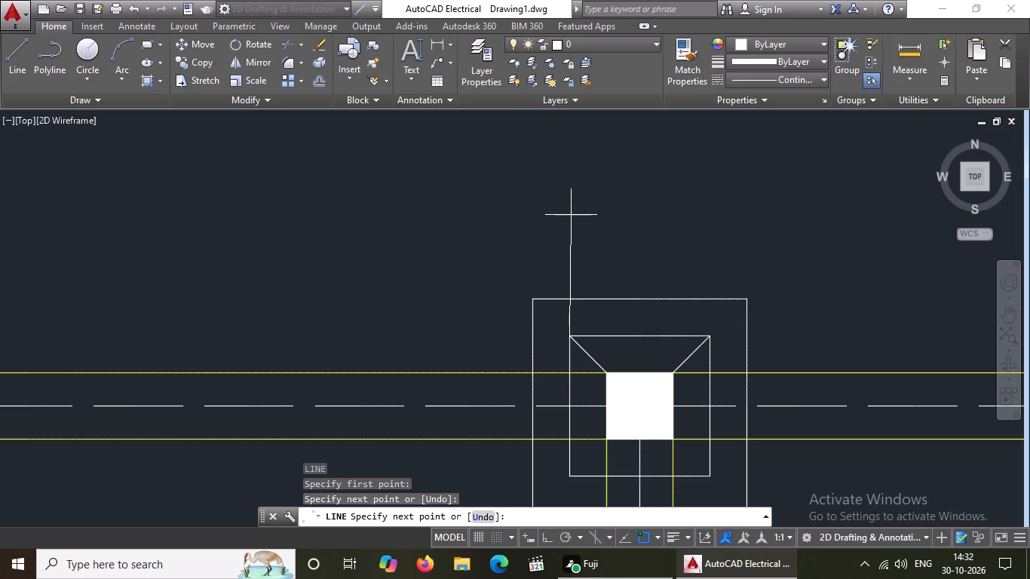
key(Return)
Draw the two southern corner diagonals between the column and inner square on the north beam's second footing from the west.
key(l)
key(Return)
scroll(575, 213, up, 1)
scroll(635, 255, down, 1)
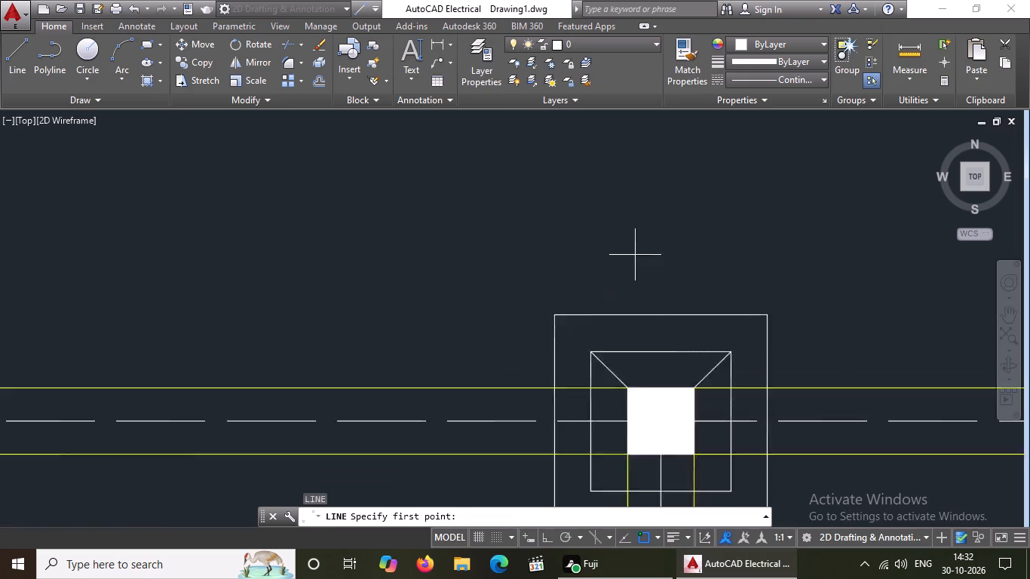
scroll(635, 255, down, 3)
scroll(646, 301, up, 3)
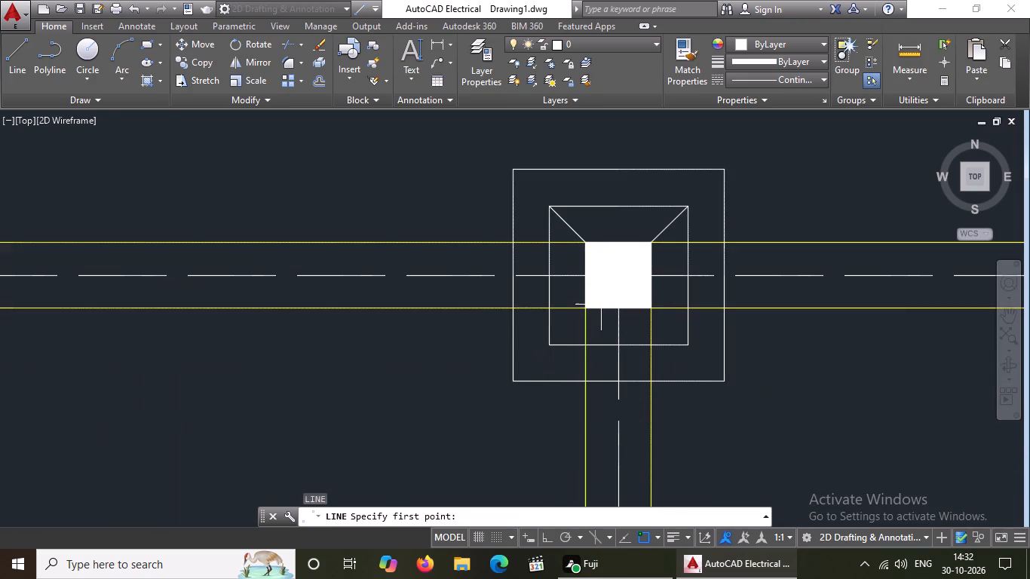
click(586, 309)
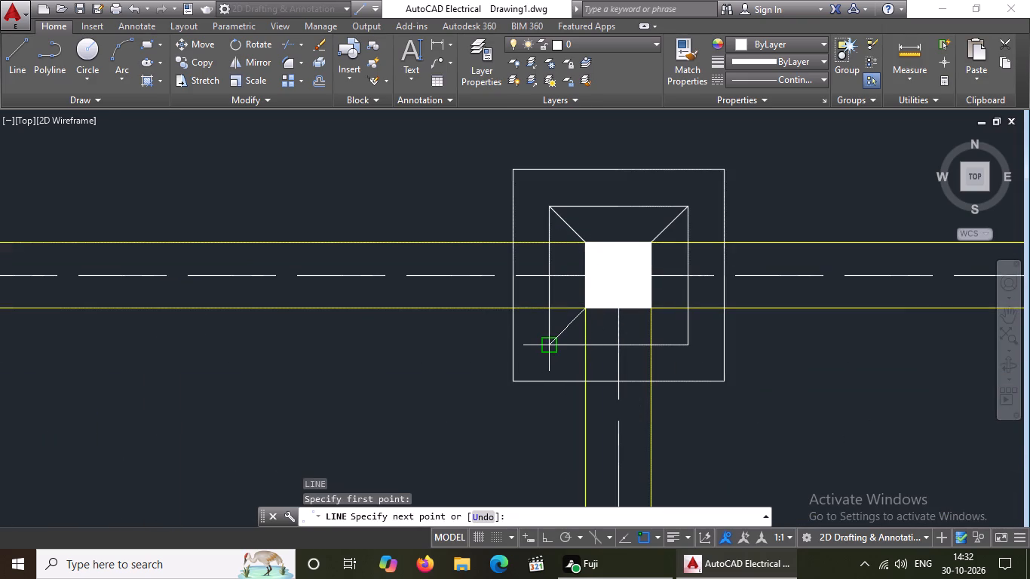
click(552, 345)
key(Return)
key(l)
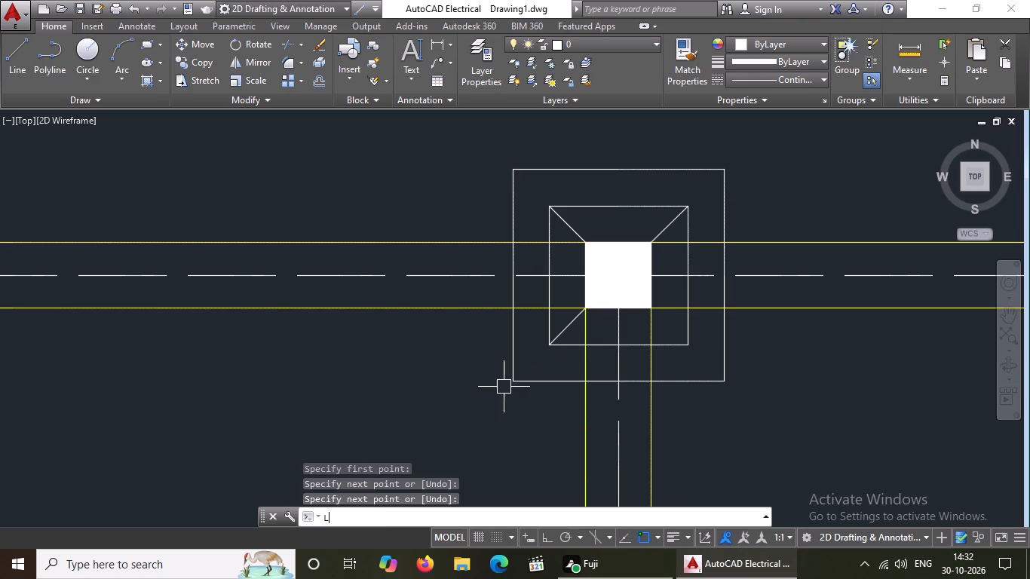
key(Return)
click(651, 303)
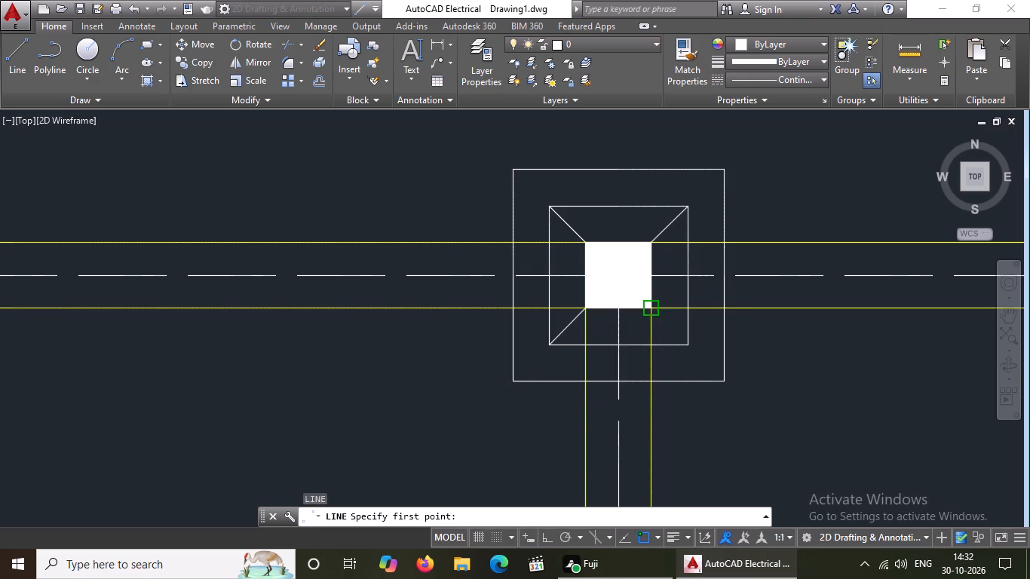
click(694, 342)
key(Return)
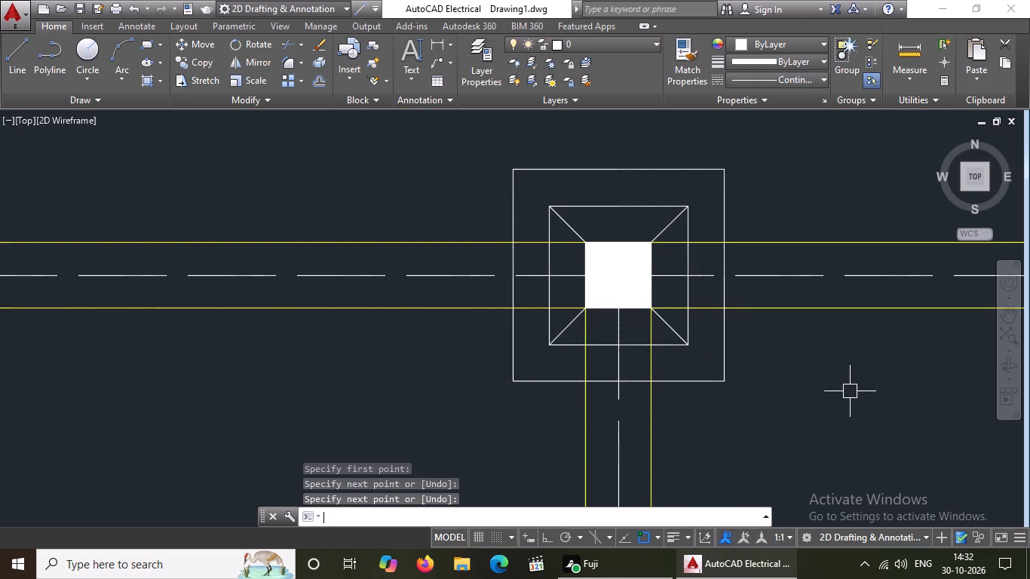
On the north beam's third footing from the west, draw lines joining the column's two east corners to the inner square's corners.
key(l)
key(Return)
scroll(781, 374, down, 5)
scroll(940, 360, up, 3)
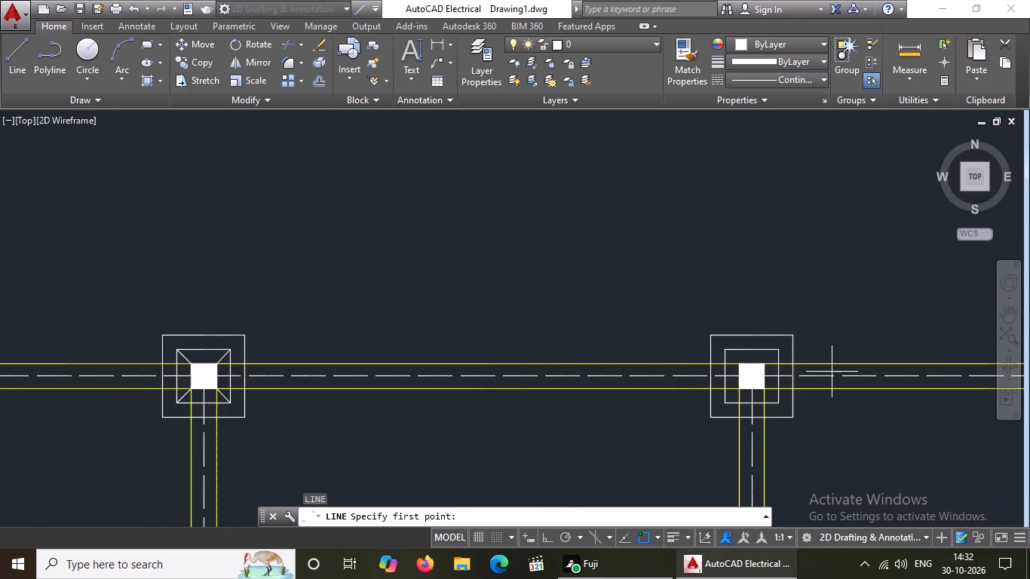
scroll(173, 358, down, 3)
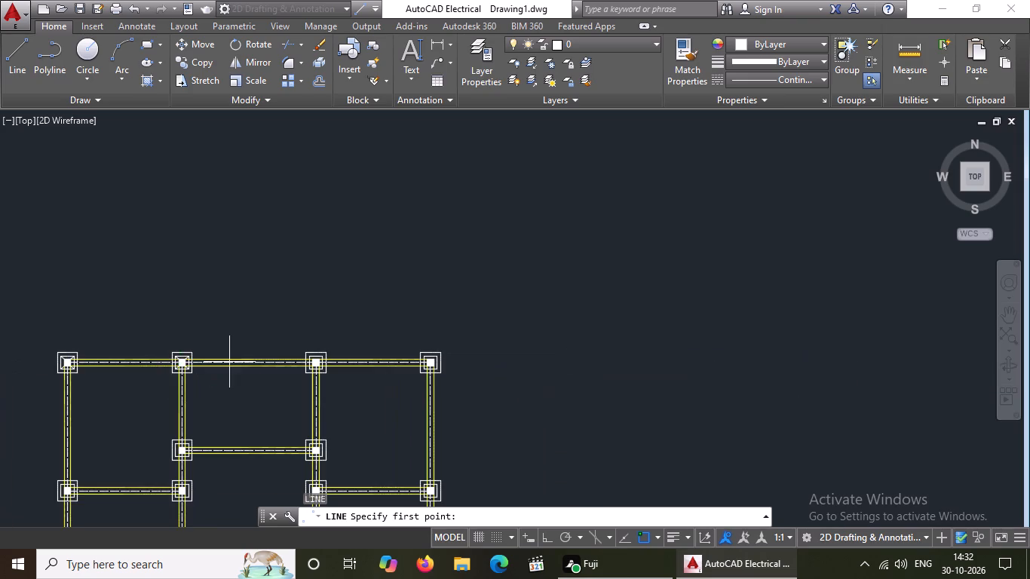
scroll(280, 376, up, 5)
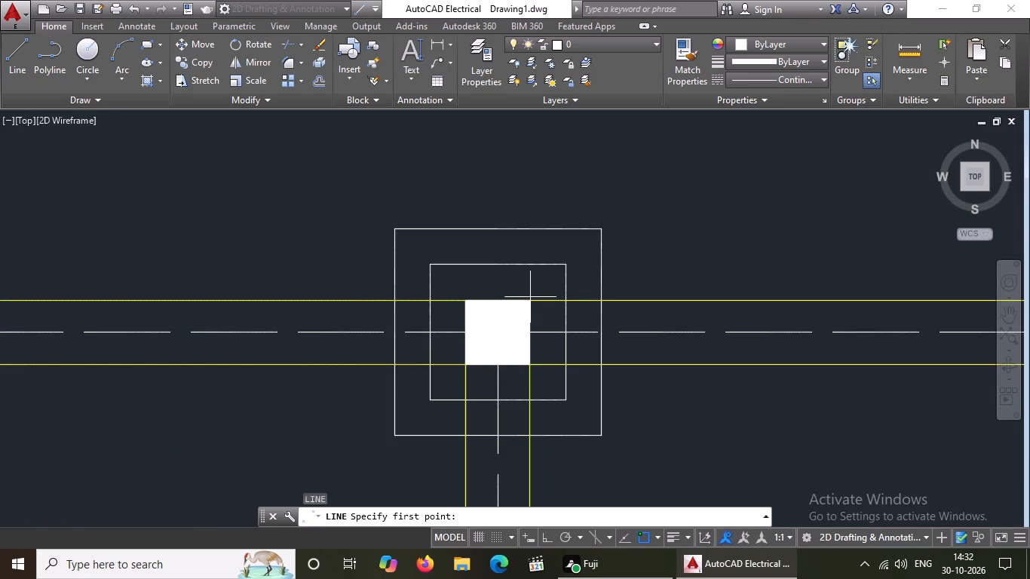
click(529, 301)
click(569, 261)
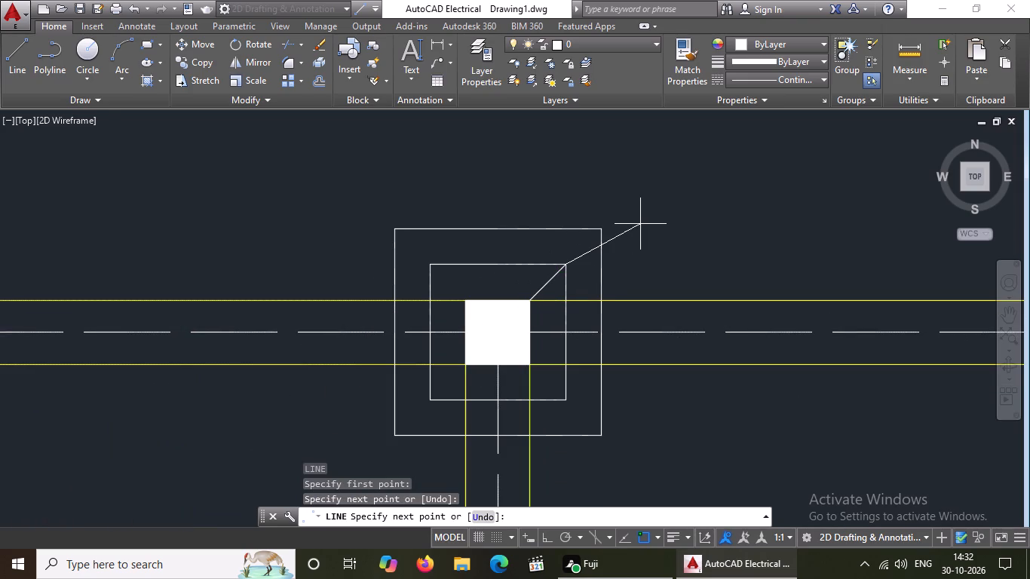
key(Return)
key(l)
key(Return)
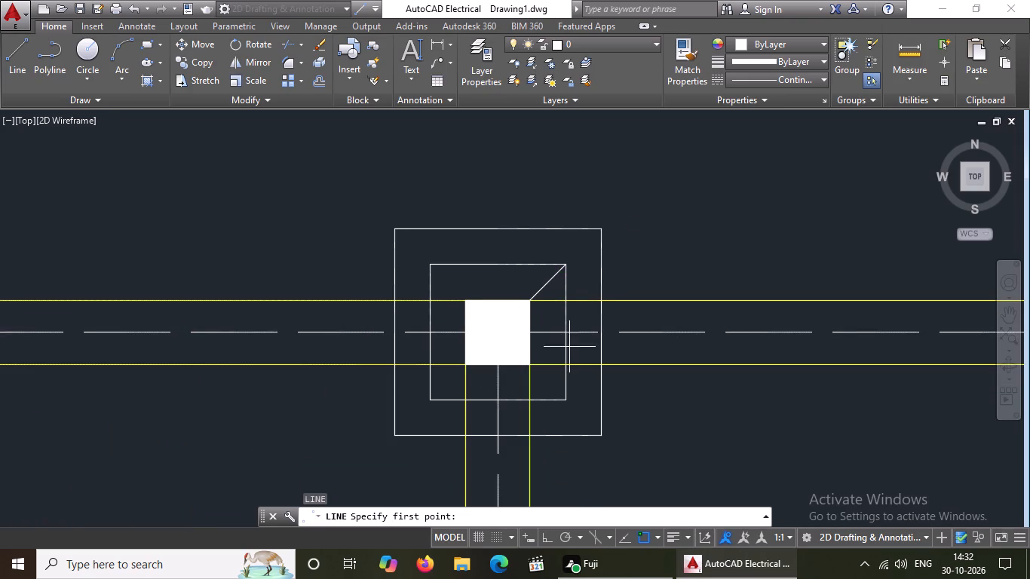
click(528, 362)
click(566, 395)
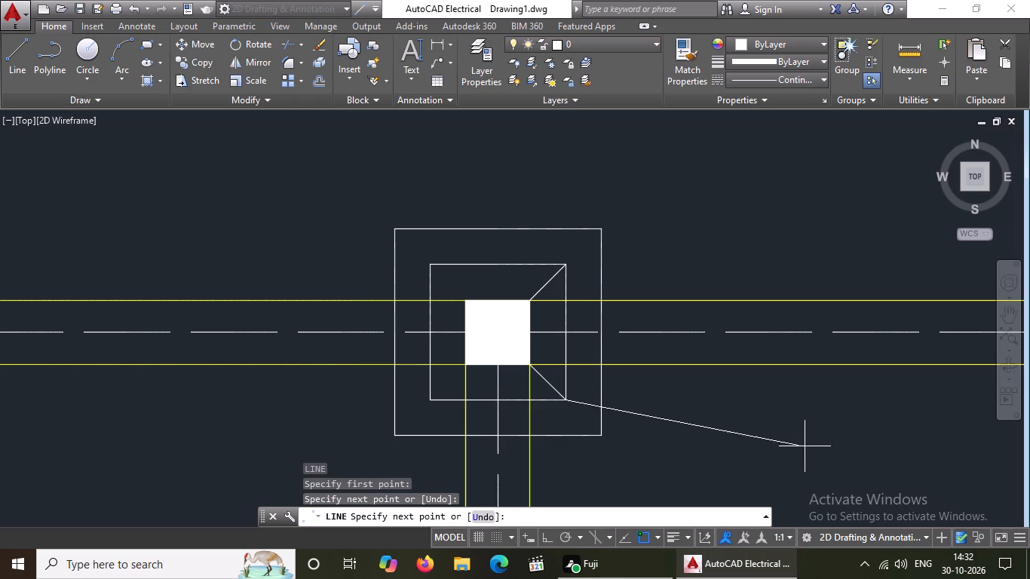
key(Return)
Draw the two western corner diagonals between the column and inner square on the north beam's third footing from the west.
key(l)
key(Return)
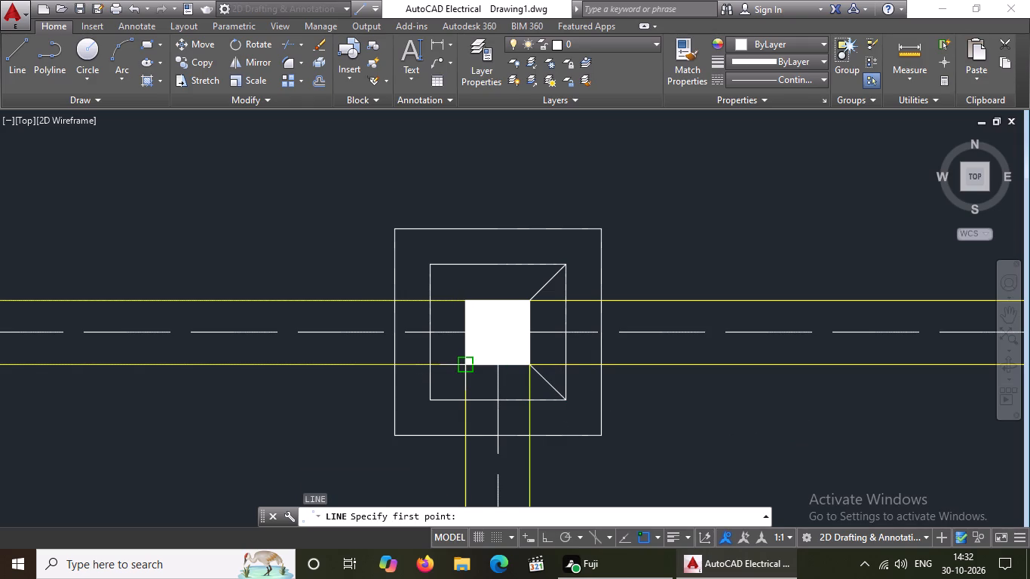
click(463, 363)
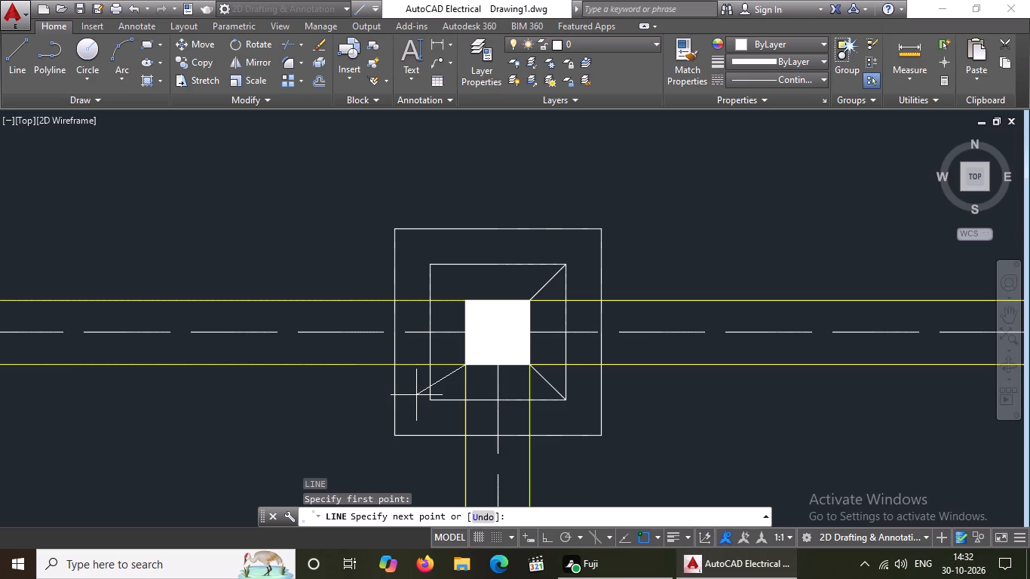
drag(430, 395, 454, 392)
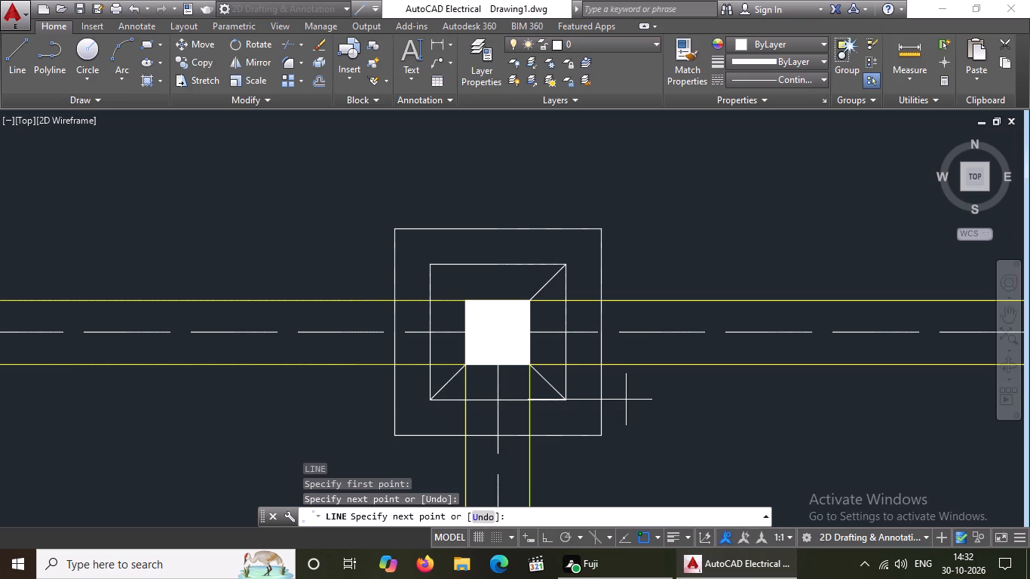
key(Return)
key(l)
key(Return)
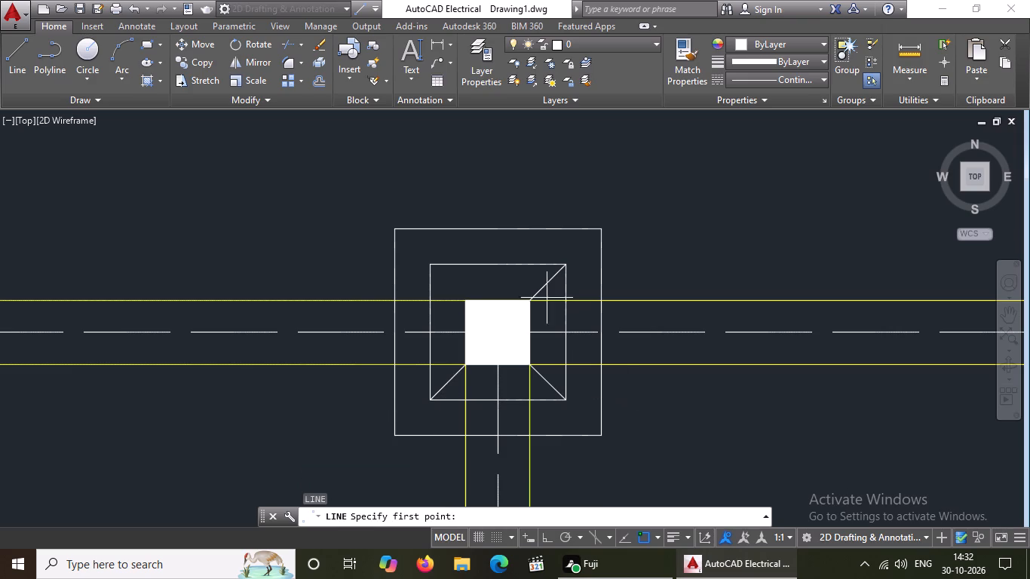
click(459, 304)
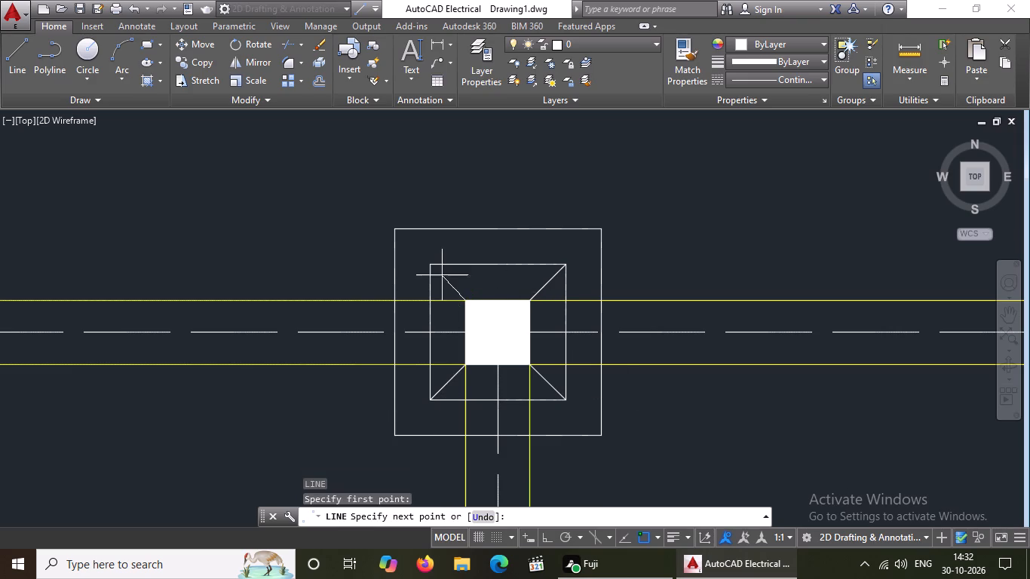
click(428, 270)
key(Return)
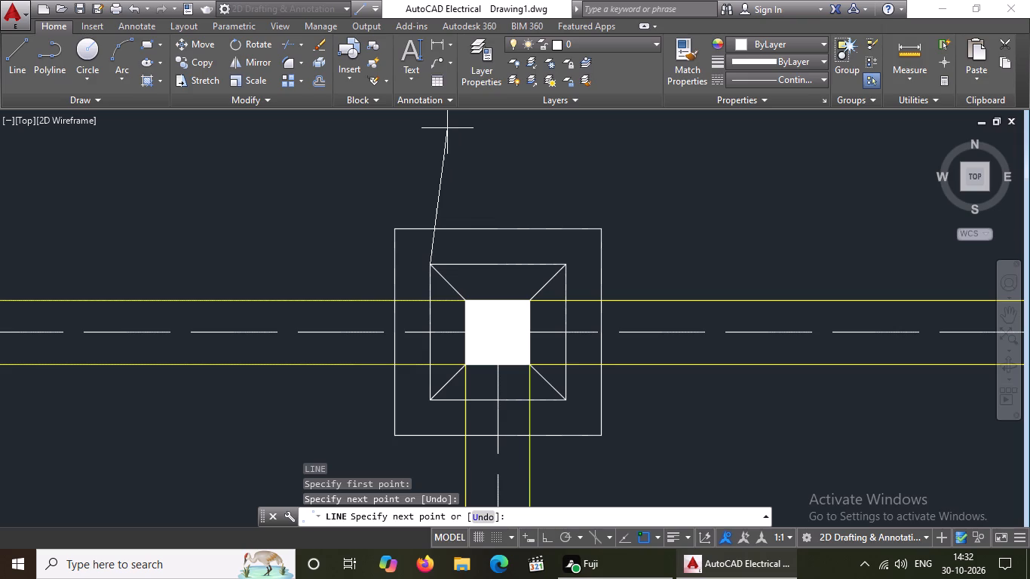
On the north-east corner footing, draw lines joining the column's two north corners to the matching corners of the inner square.
key(l)
key(Return)
scroll(471, 265, down, 3)
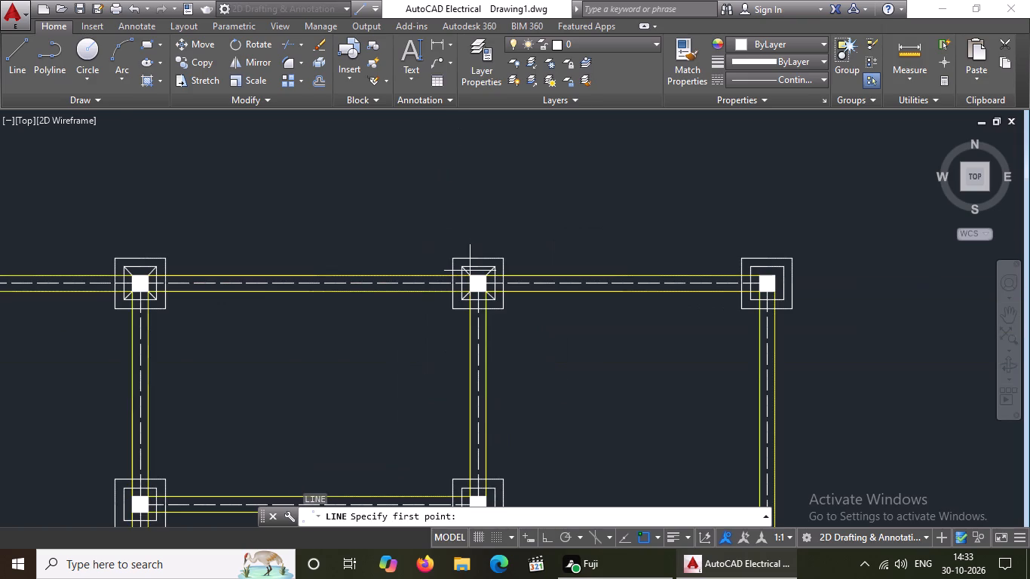
scroll(471, 271, down, 2)
scroll(366, 286, up, 2)
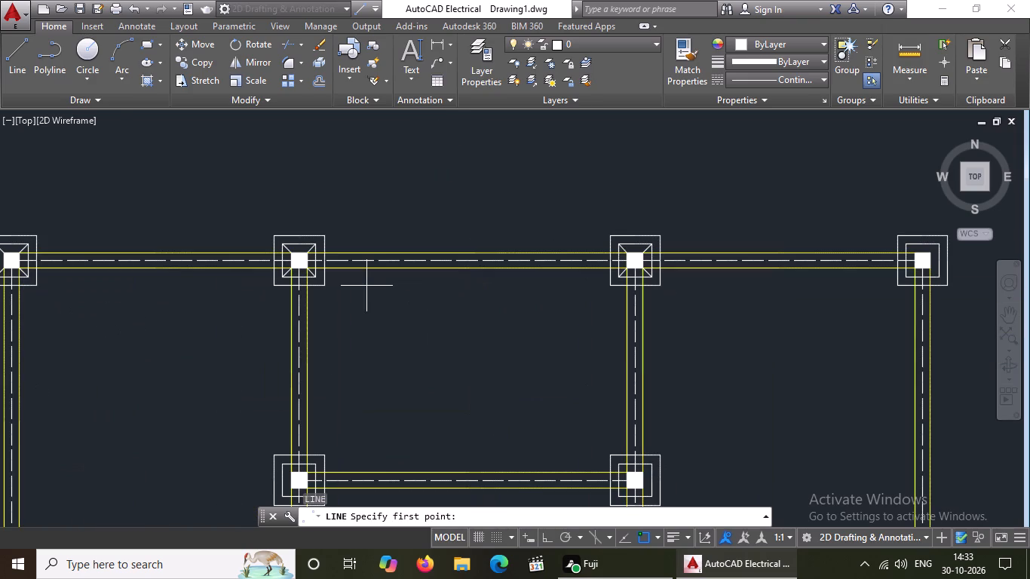
scroll(366, 286, down, 1)
scroll(670, 266, up, 3)
scroll(756, 263, down, 2)
scroll(831, 251, up, 3)
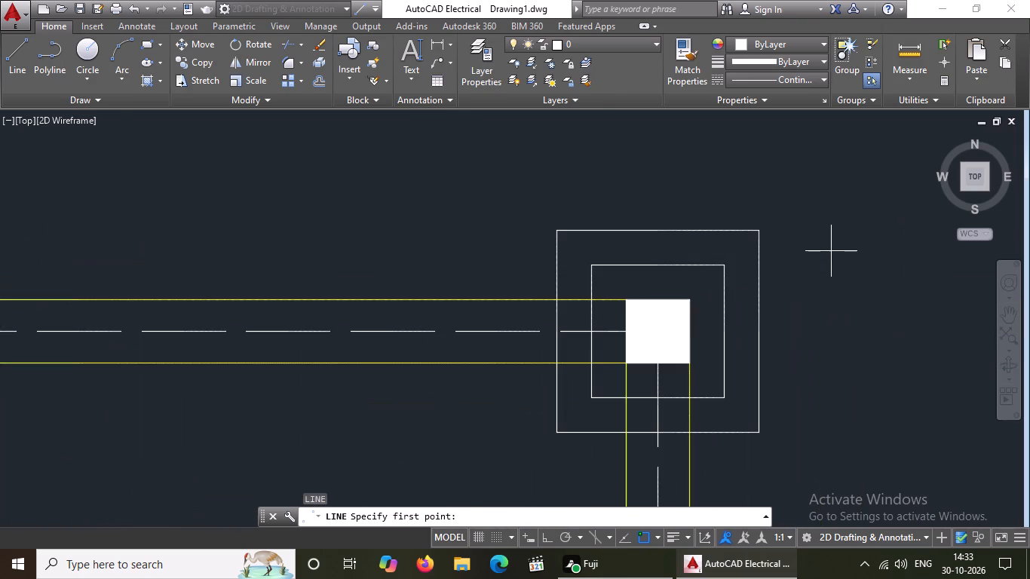
click(688, 299)
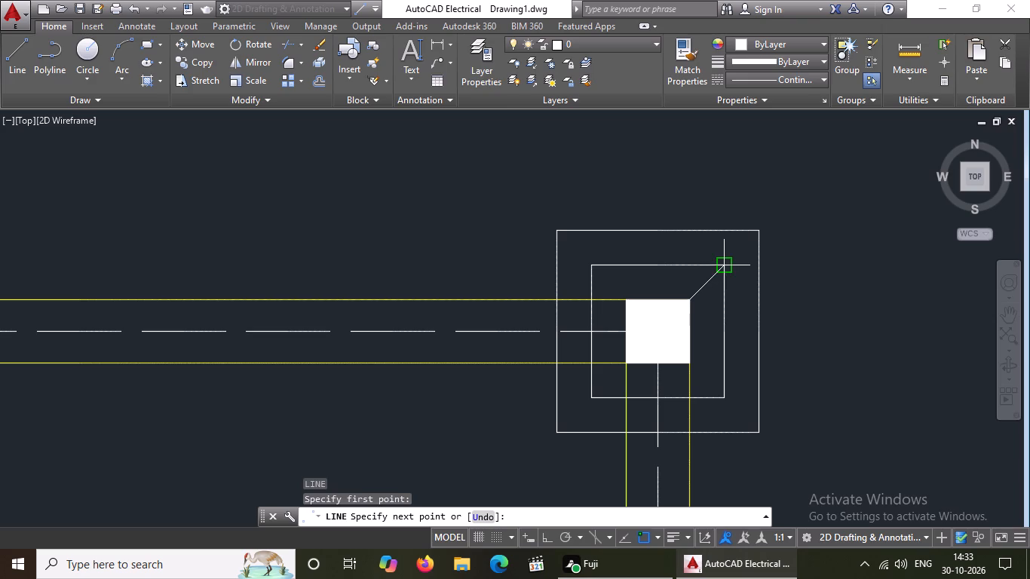
click(725, 262)
key(Return)
key(l)
key(Return)
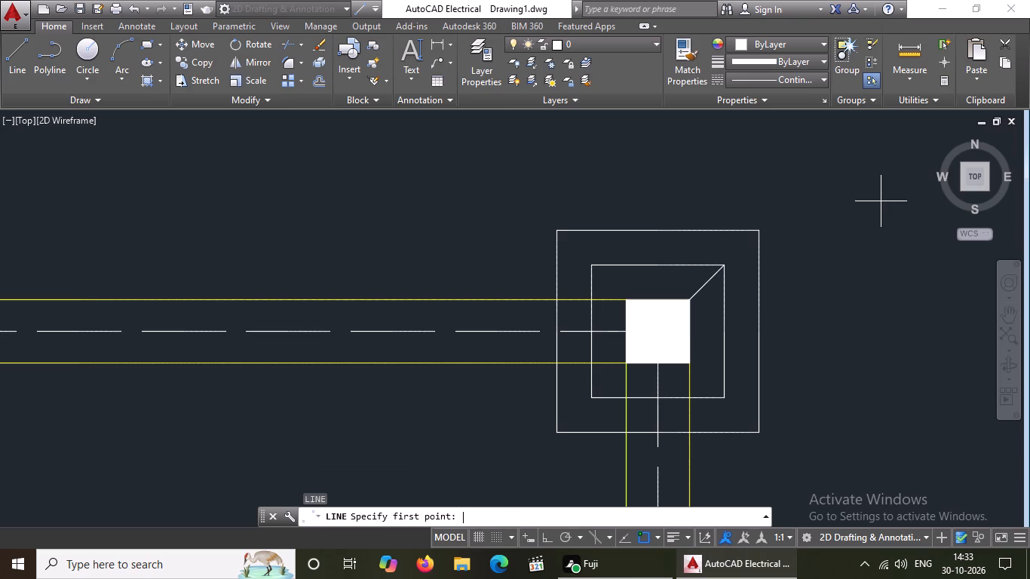
click(627, 297)
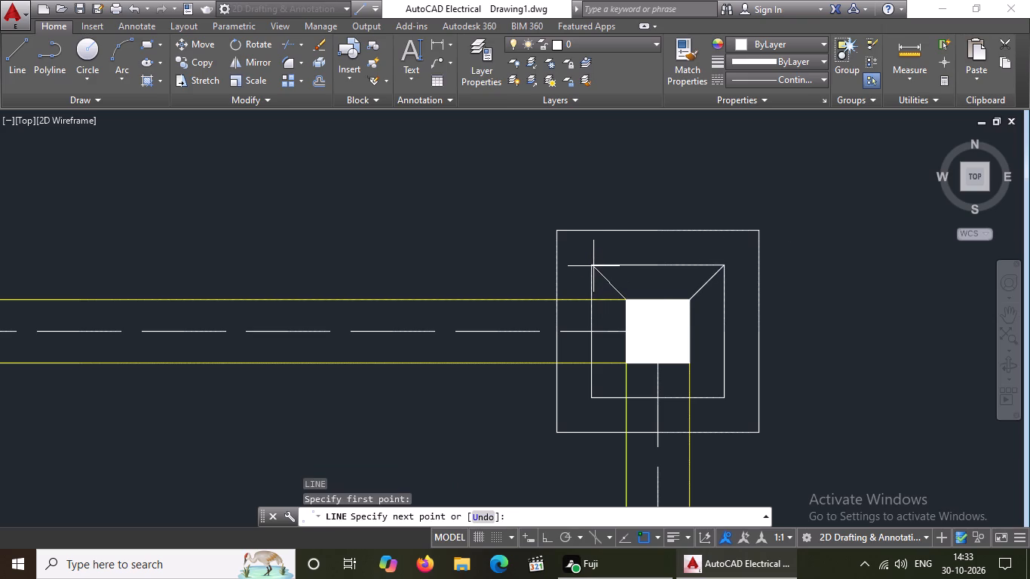
drag(593, 265, 592, 255)
key(Return)
Draw the two southern corner diagonals from the north-east corner column to its inner footing square.
key(l)
key(Return)
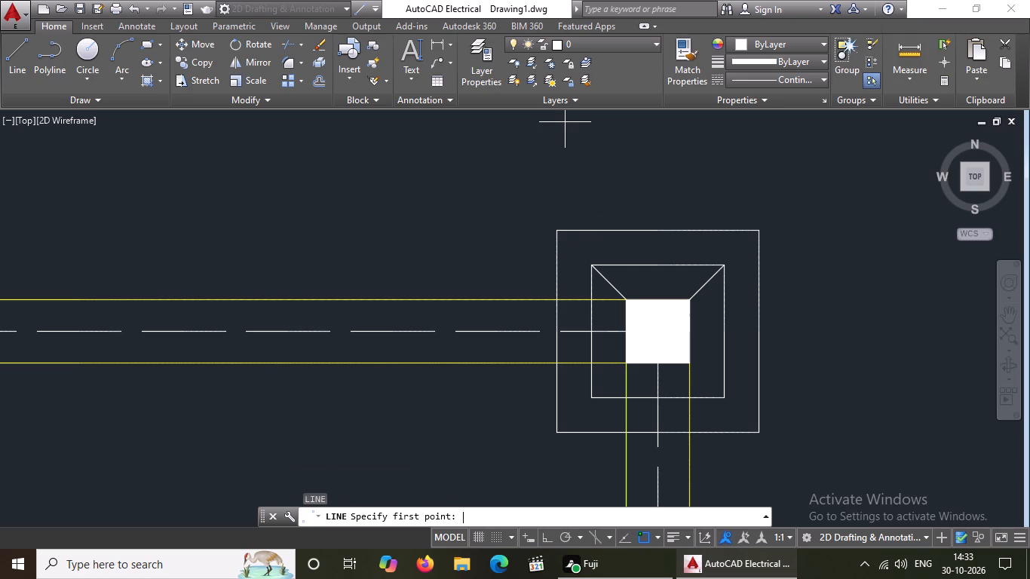
double_click(623, 366)
drag(595, 396, 581, 407)
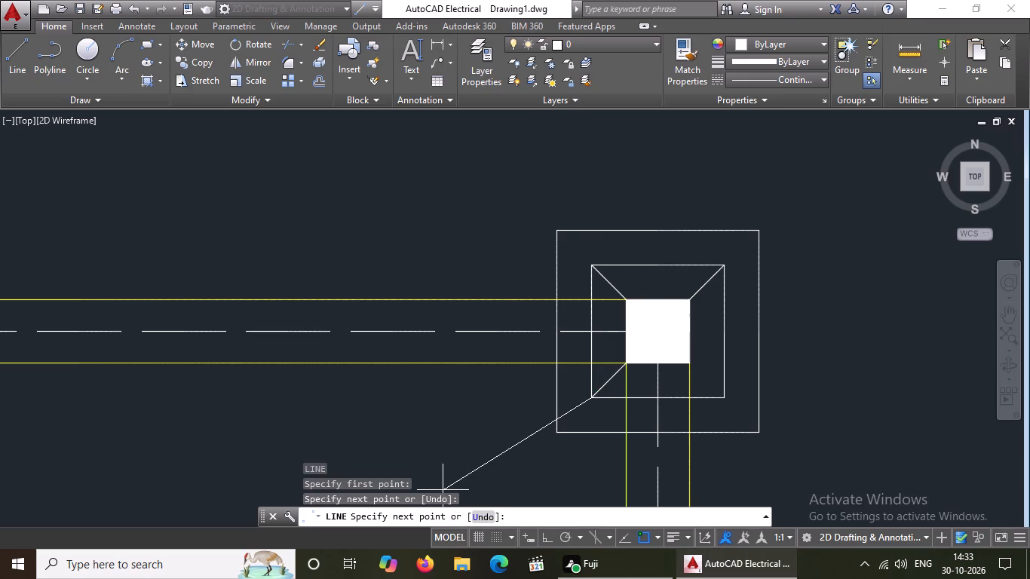
key(Return)
key(l)
key(Return)
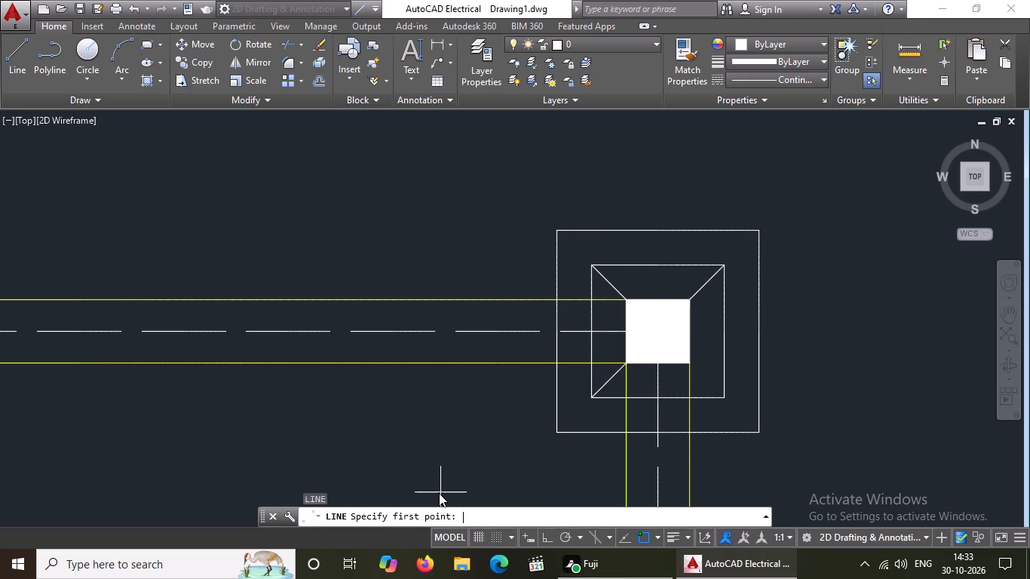
click(685, 360)
drag(729, 397, 765, 396)
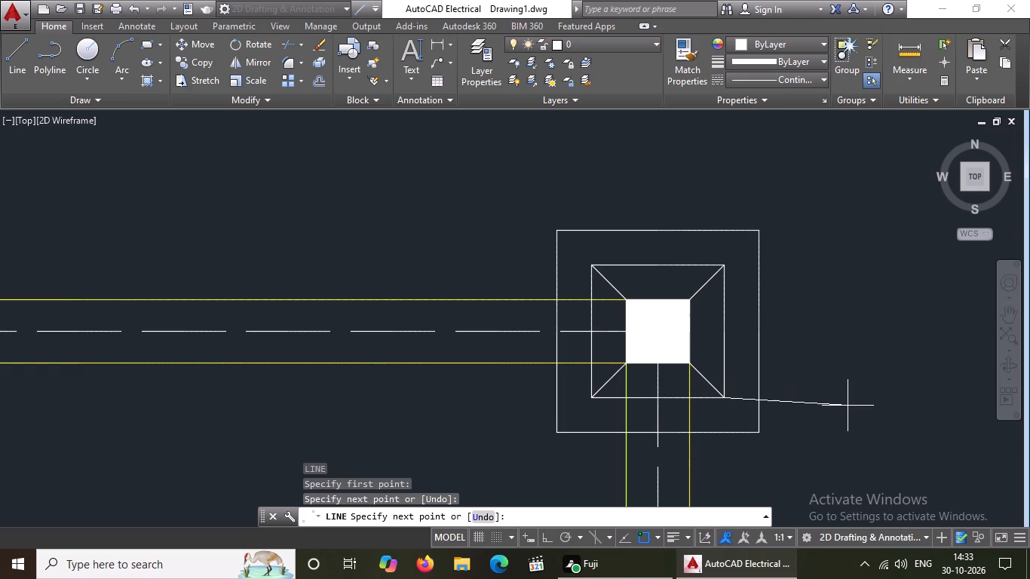
key(Return)
On the west footing of the short middle-bay beam just south of the north beam, draw the column's two northern corner diagonals to the inner square.
key(l)
key(Return)
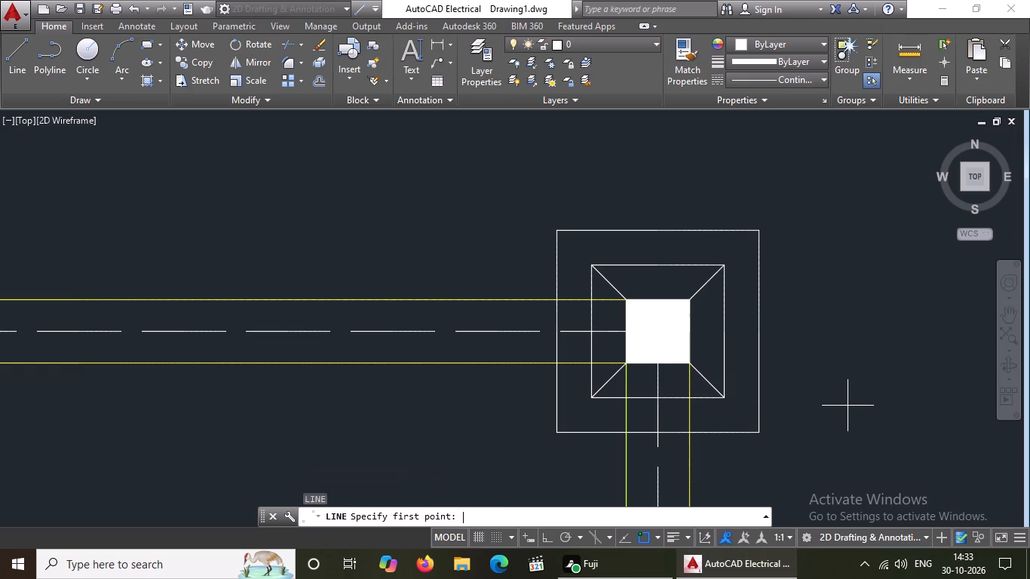
scroll(437, 270, down, 5)
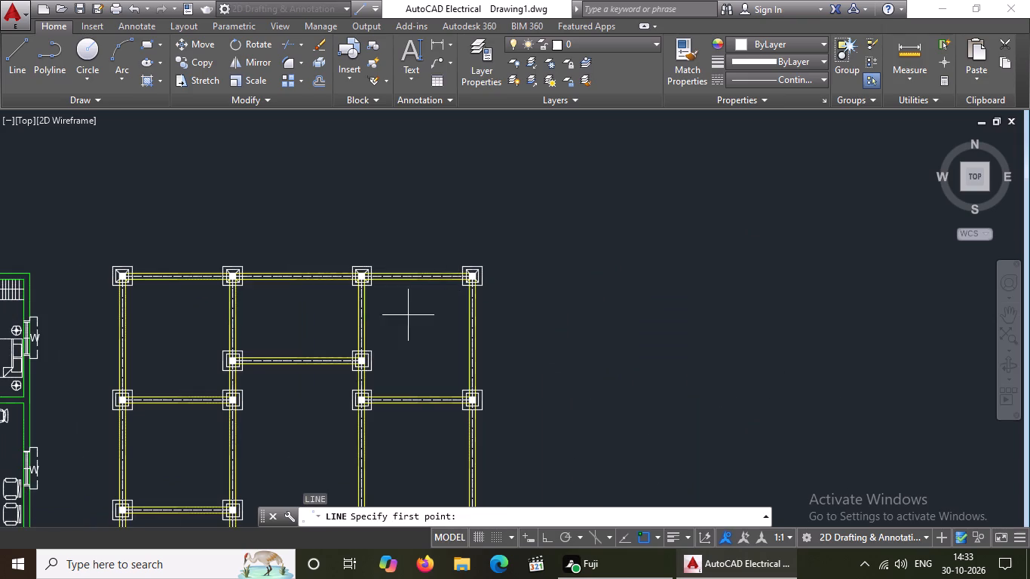
scroll(206, 360, up, 5)
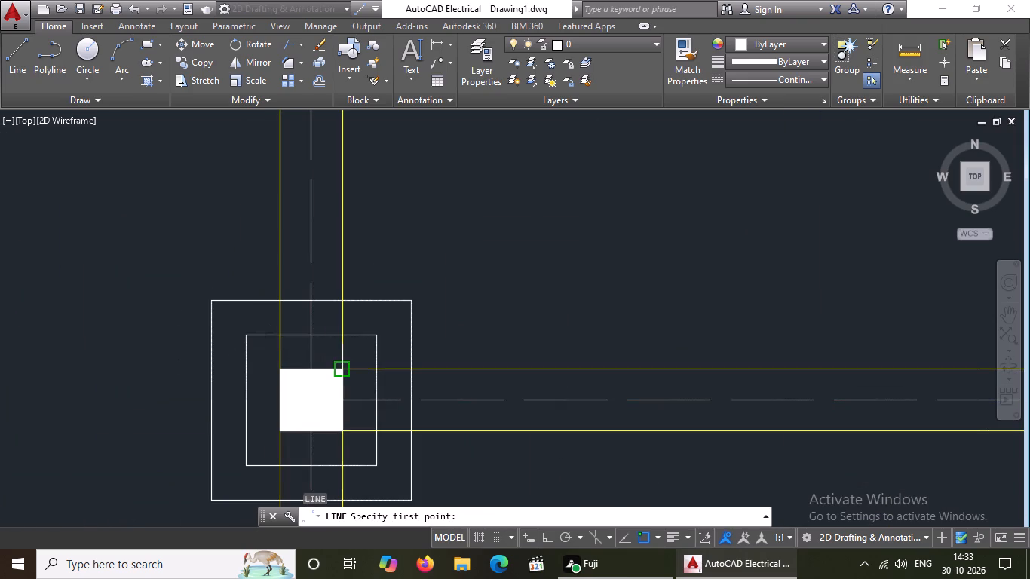
click(342, 366)
click(373, 336)
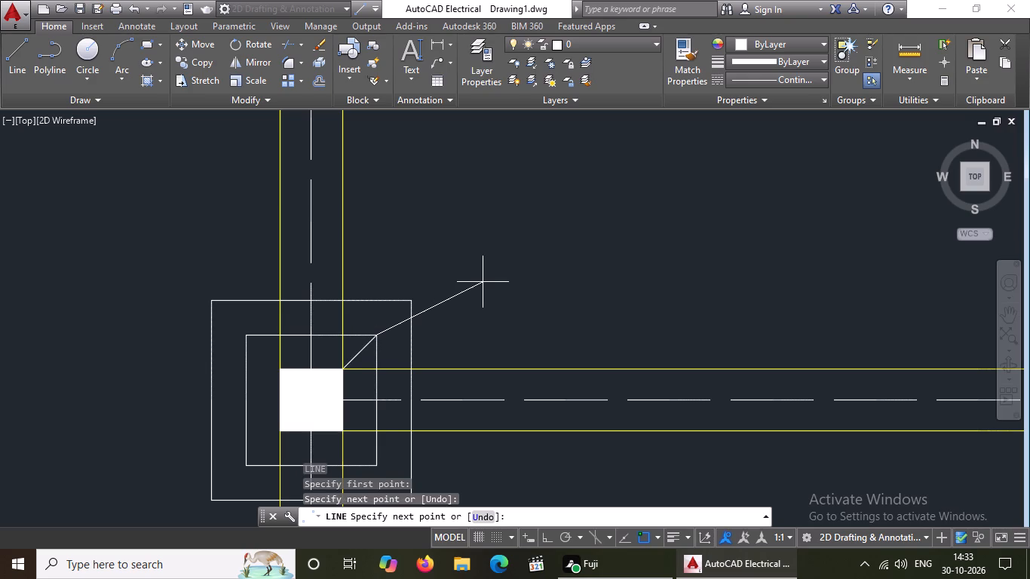
key(Return)
key(l)
key(Return)
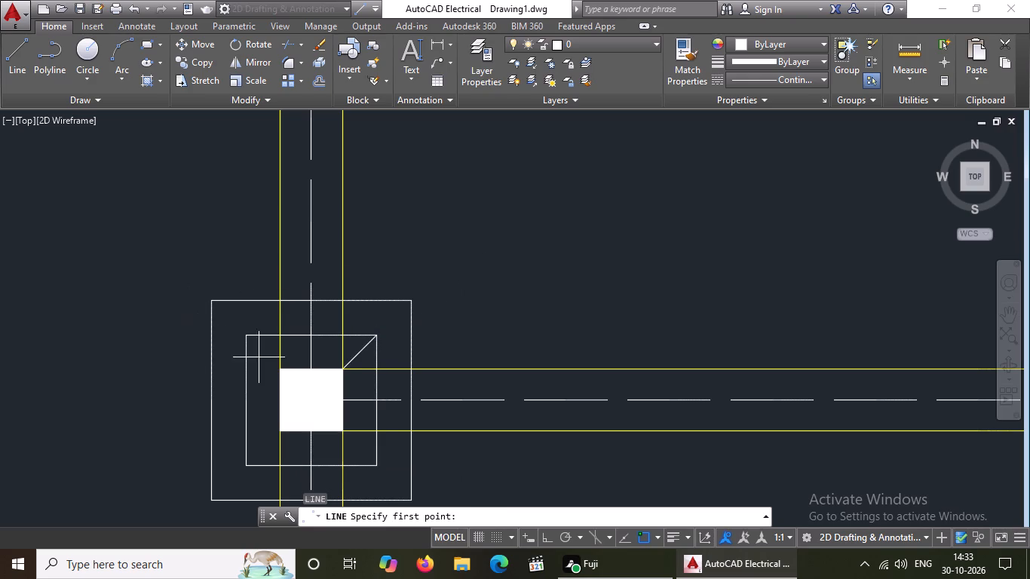
click(280, 369)
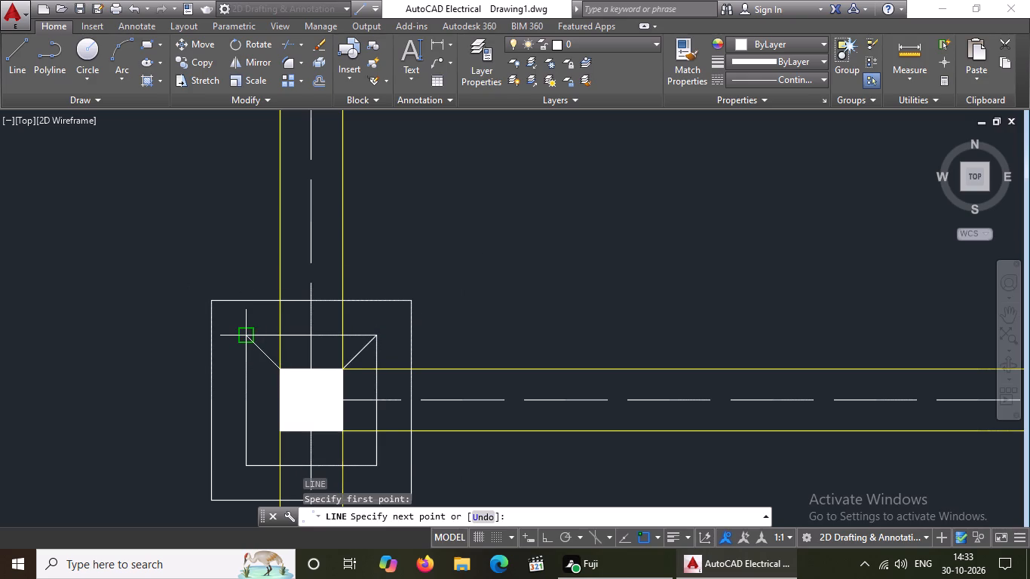
drag(247, 339, 246, 326)
key(Return)
On the west footing of the short middle-bay beam, draw the column's two southern corner diagonals to the inner square.
key(l)
key(Return)
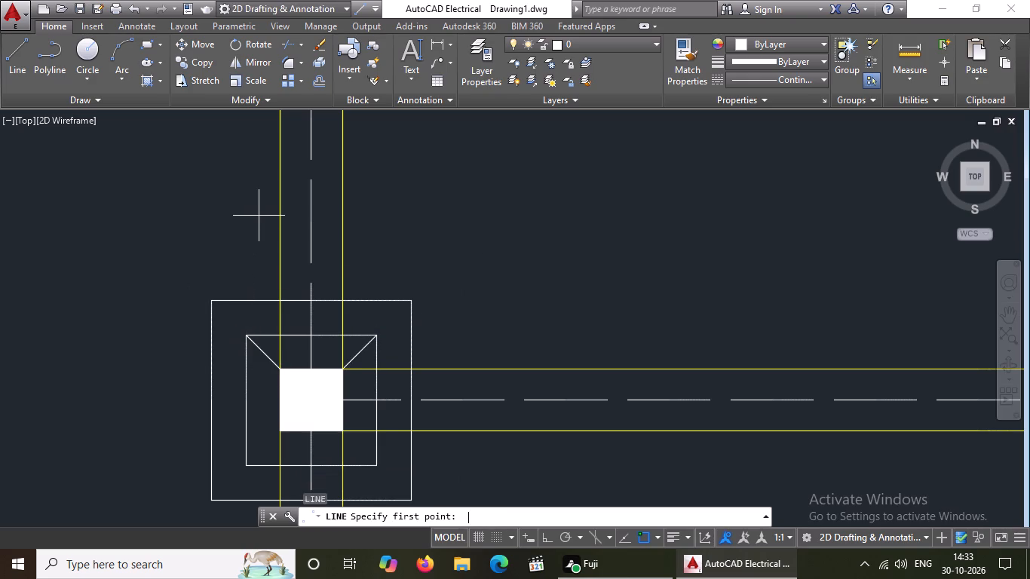
scroll(262, 215, up, 1)
scroll(364, 284, down, 3)
scroll(343, 342, up, 2)
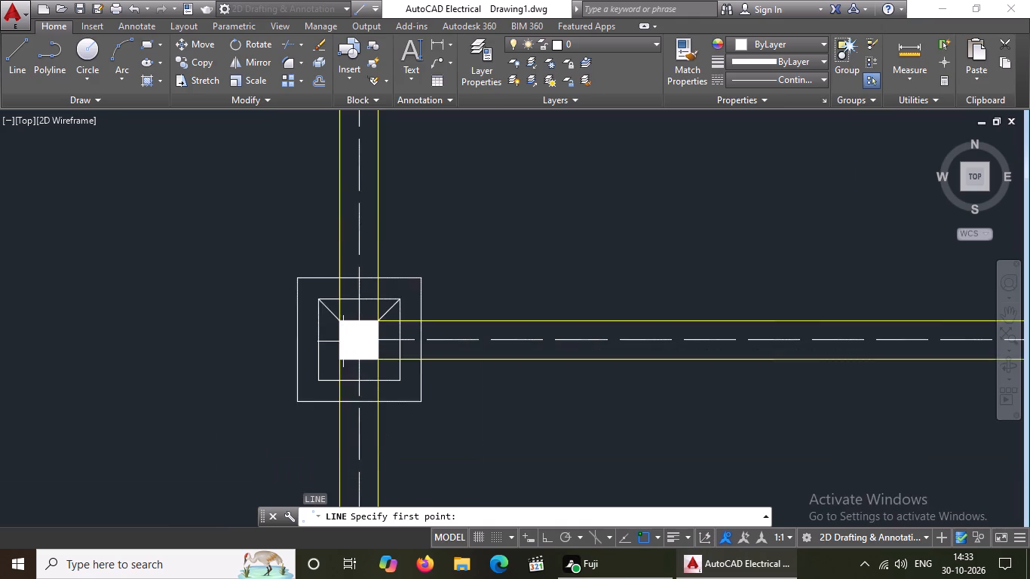
click(335, 369)
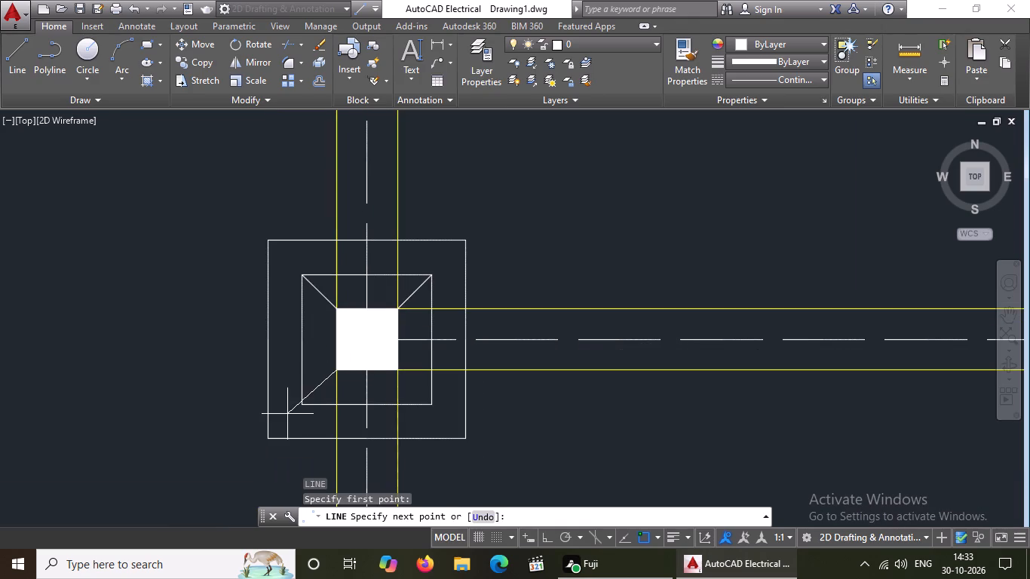
click(305, 403)
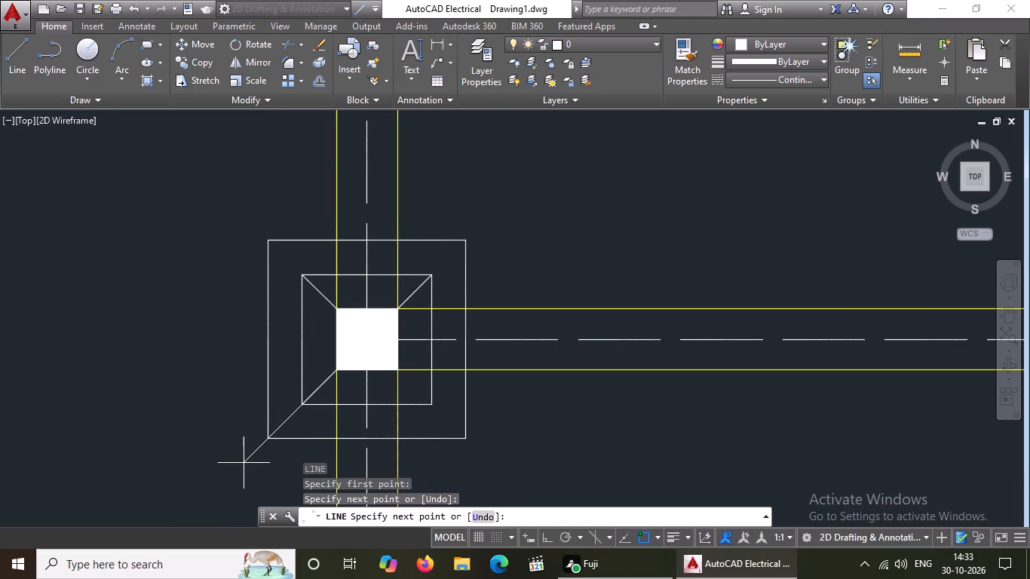
key(Return)
key(l)
key(Return)
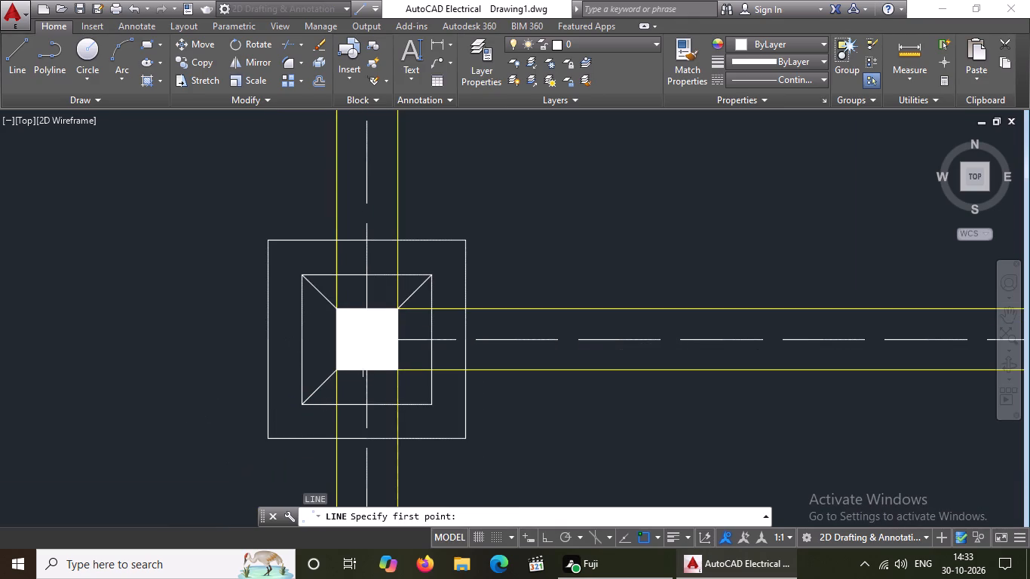
click(394, 372)
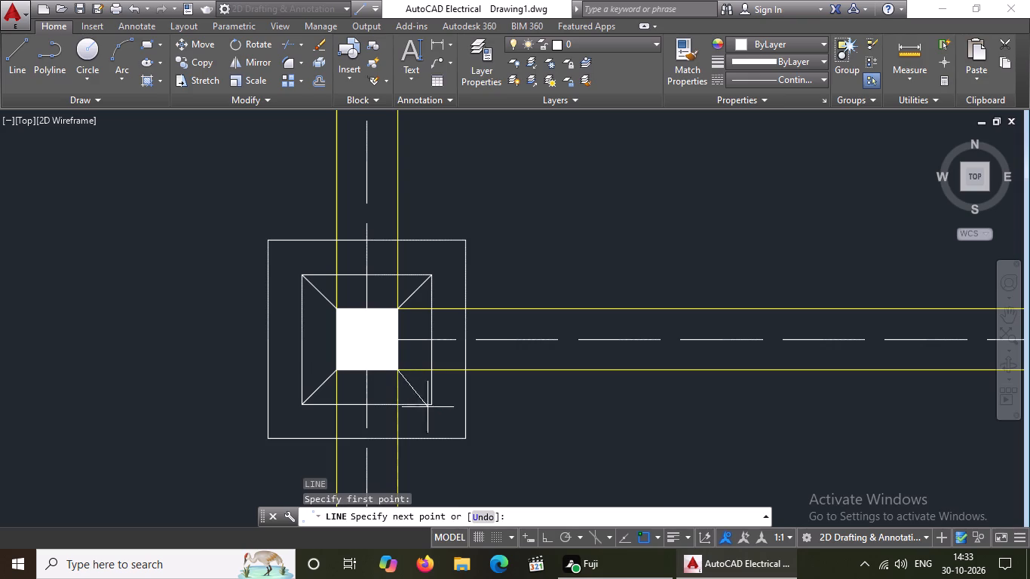
key(ctrl+z)
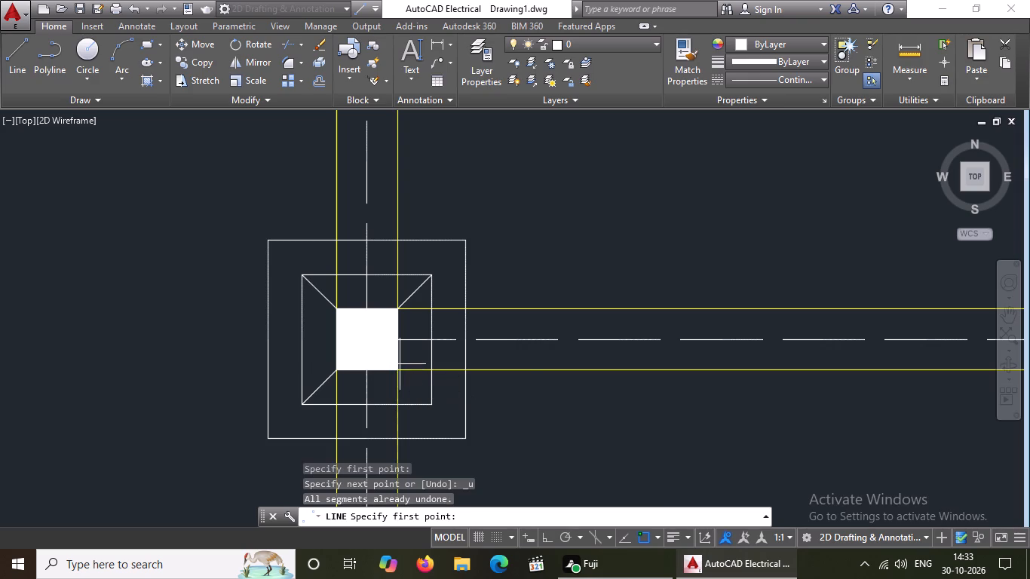
key(l)
key(Return)
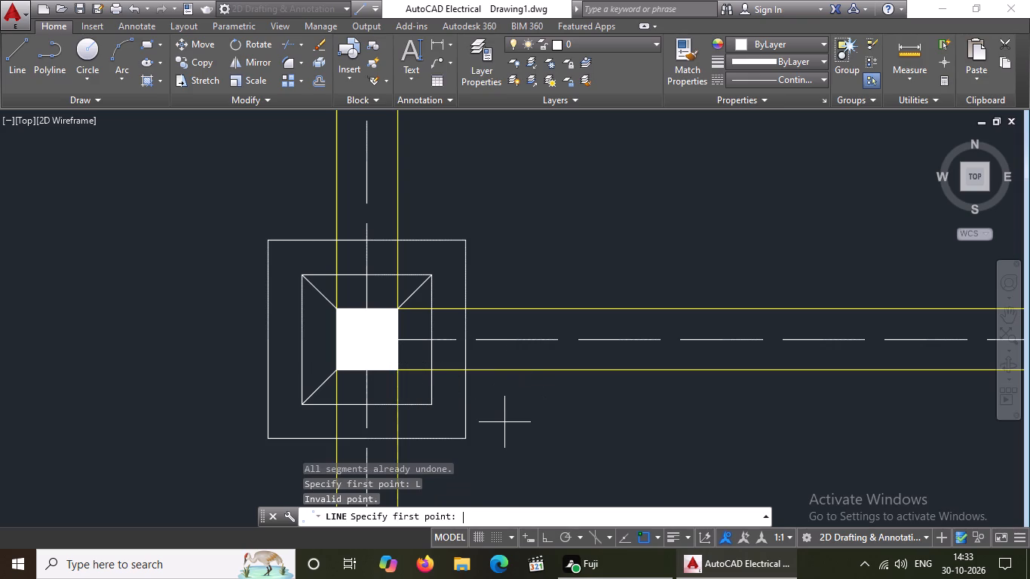
click(392, 366)
drag(435, 407, 458, 414)
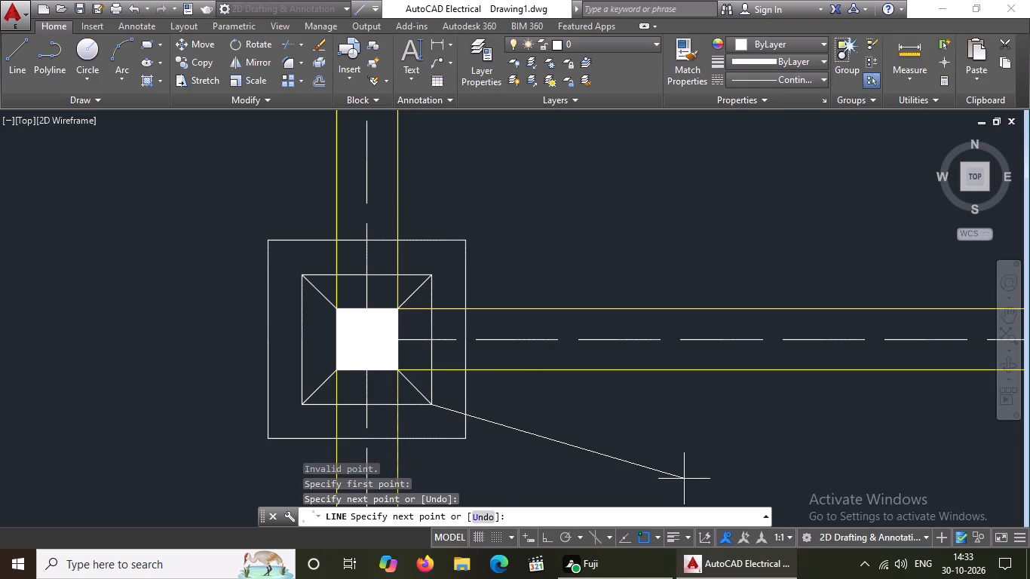
key(Return)
On the east footing of the short middle-bay beam, draw lines joining the column's two east corners to the inner square's matching corners.
key(l)
key(Return)
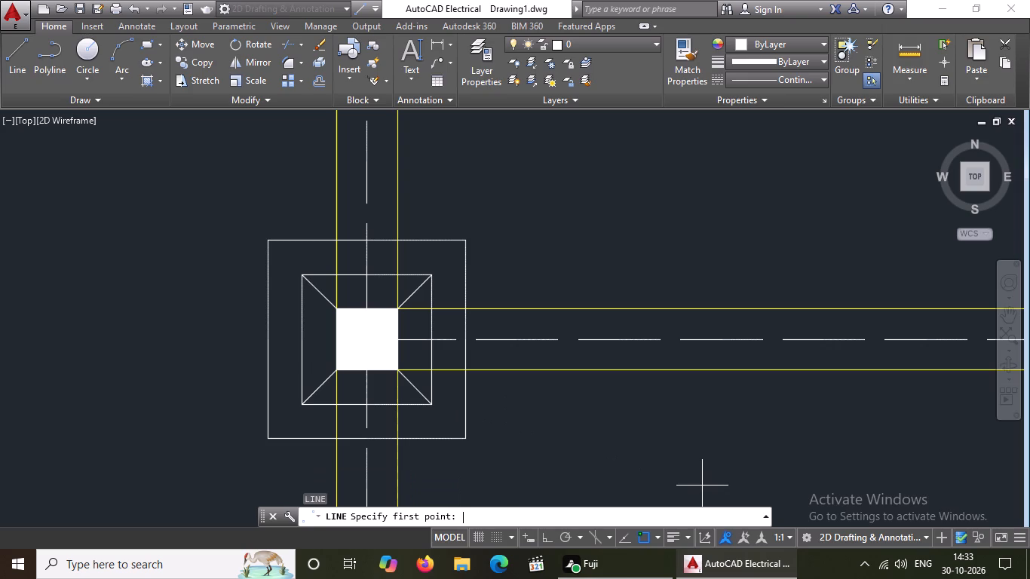
scroll(562, 331, down, 4)
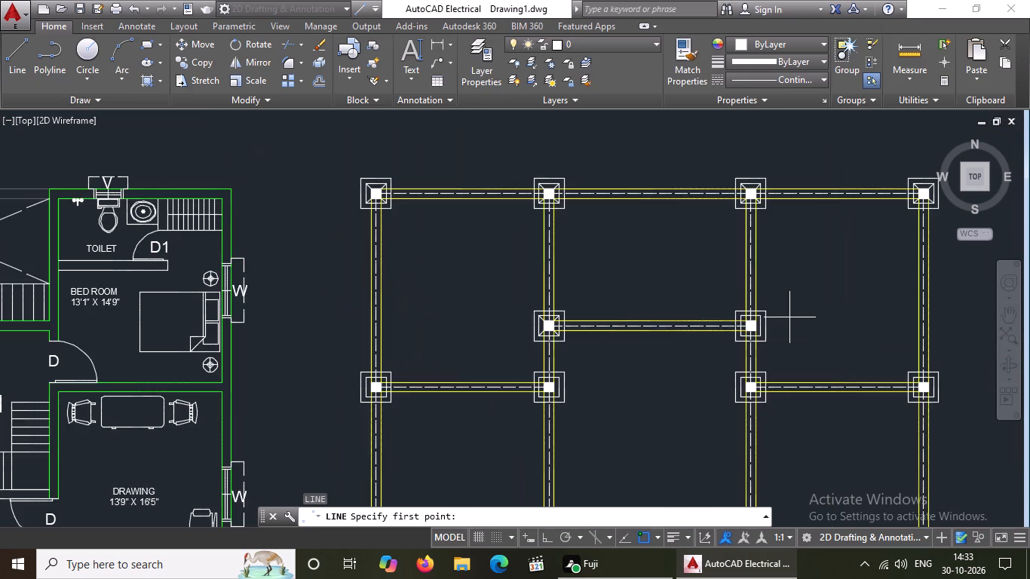
scroll(790, 317, up, 2)
scroll(727, 322, up, 2)
click(648, 330)
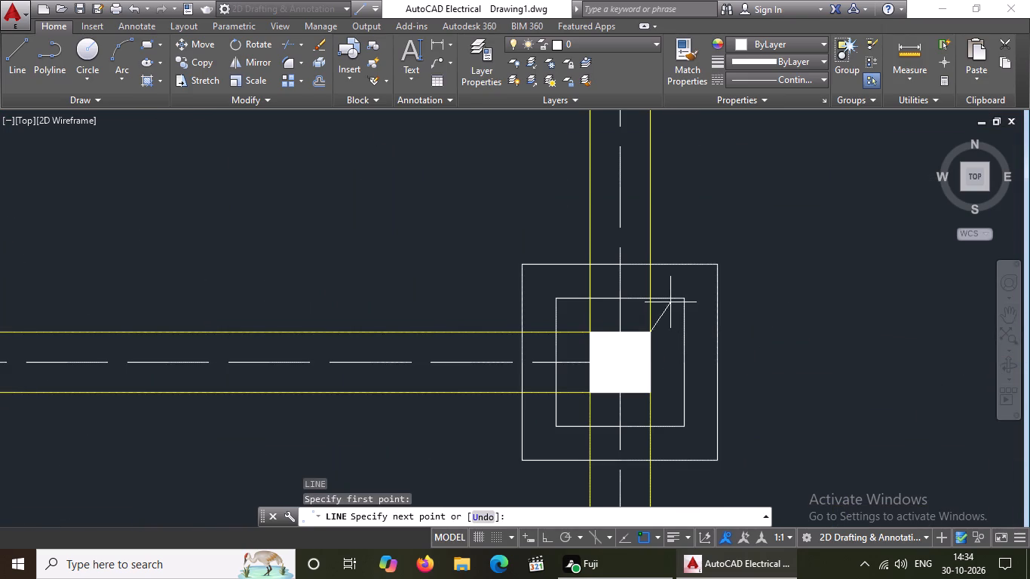
drag(689, 305, 699, 296)
key(Return)
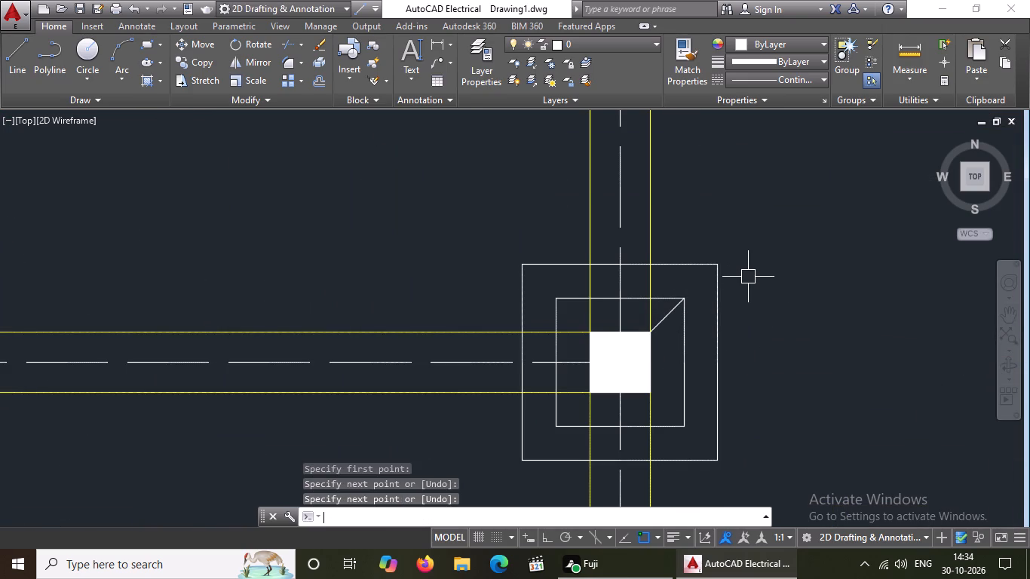
key(l)
key(Return)
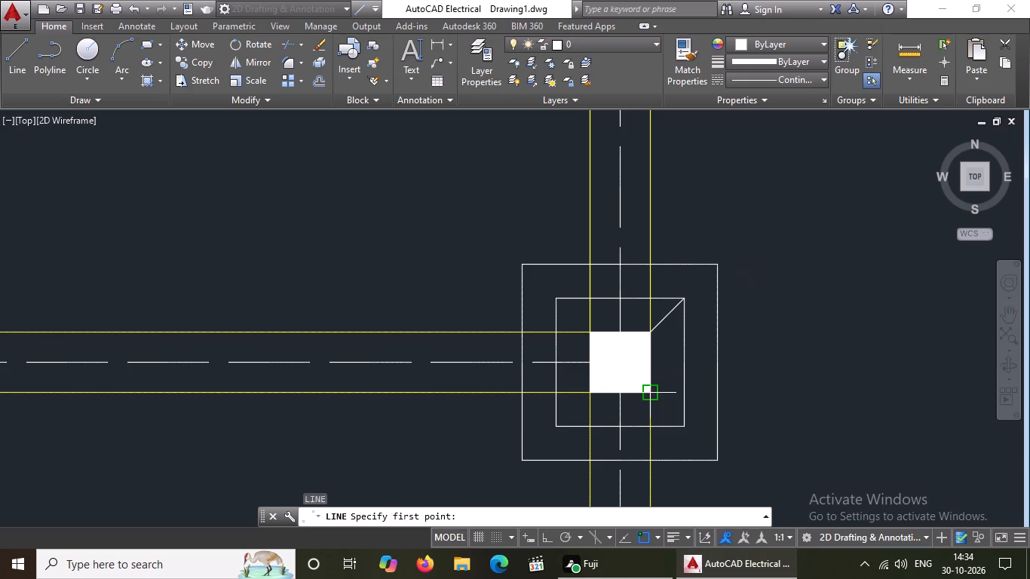
click(649, 397)
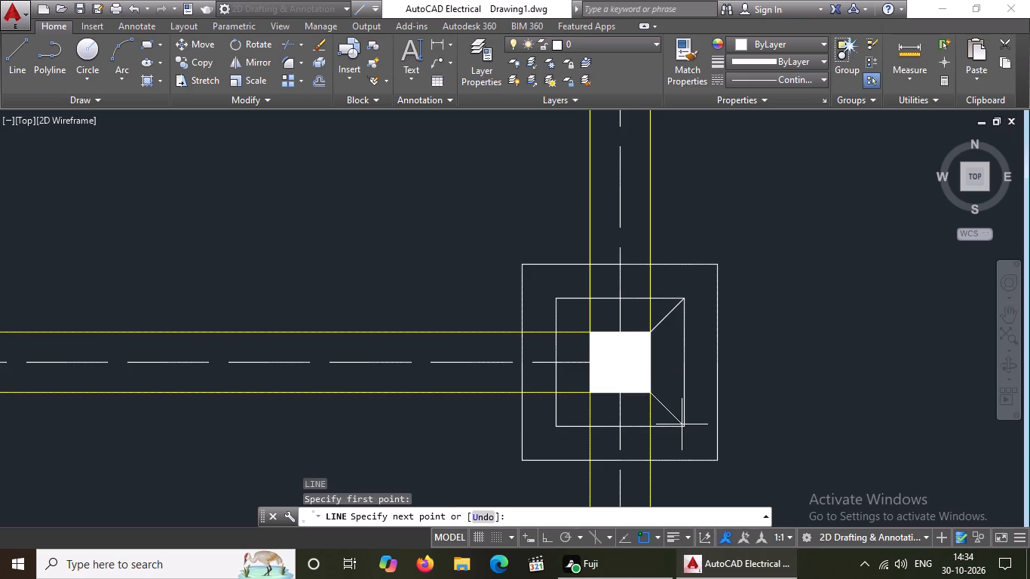
drag(684, 424, 1029, 492)
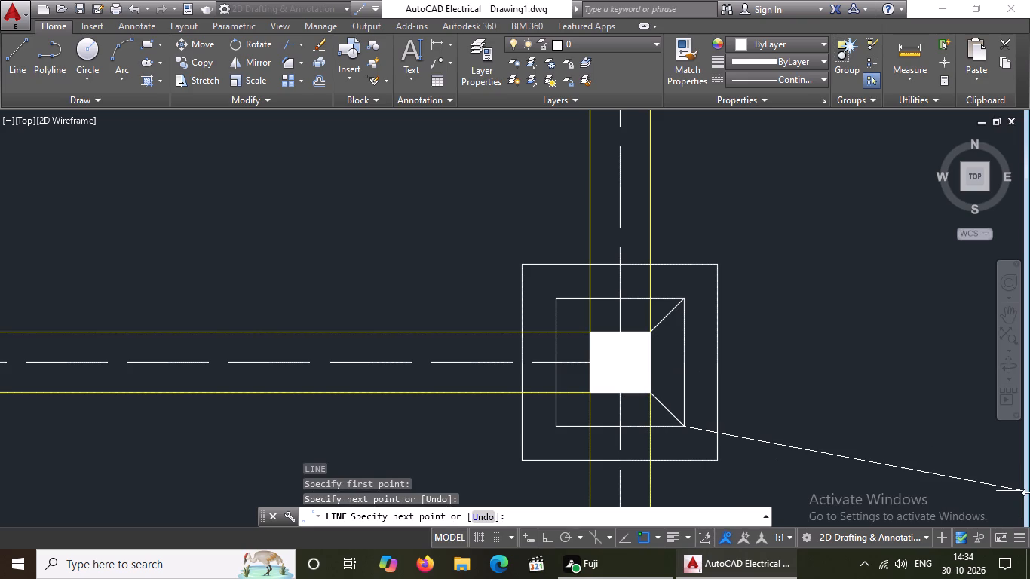
key(Return)
Draw the two western corner diagonals between the column and inner square on the middle-bay beam's east footing.
key(l)
key(Return)
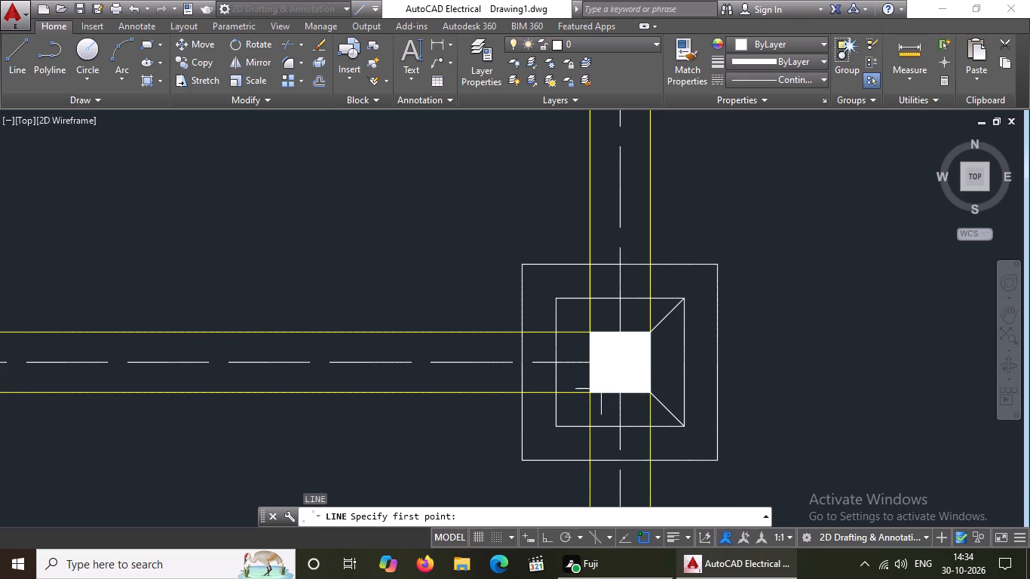
click(585, 394)
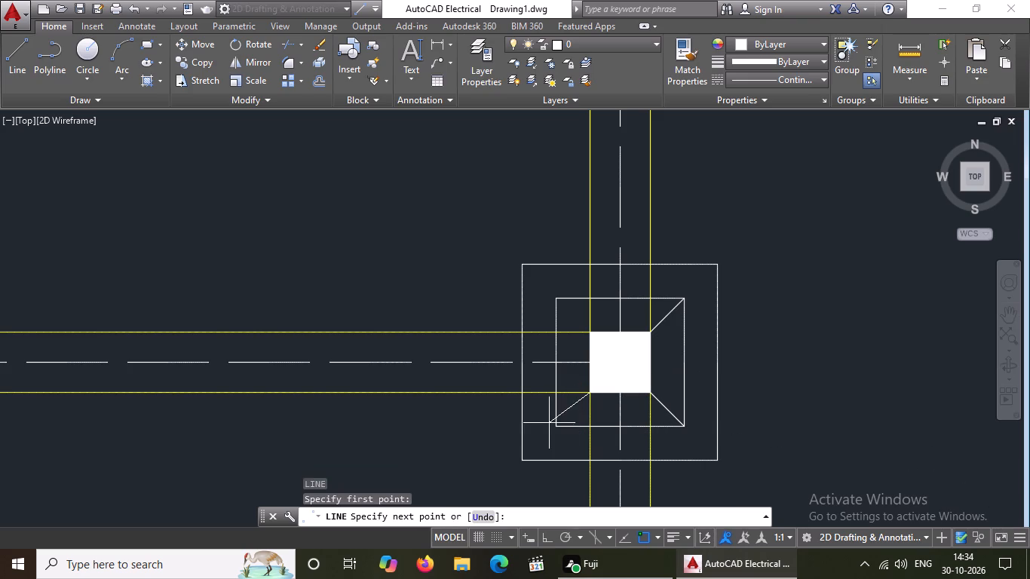
click(556, 425)
key(Return)
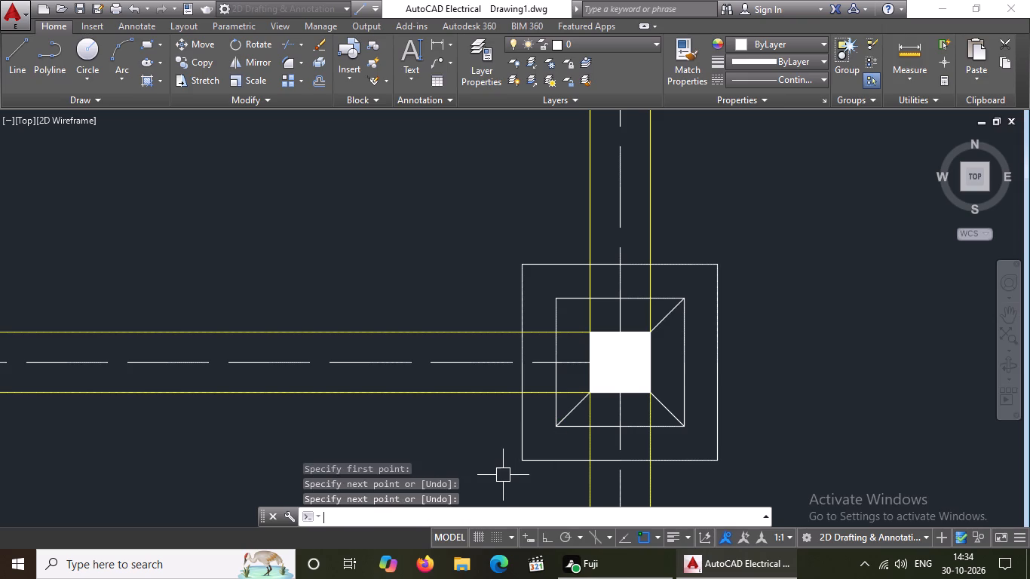
key(l)
key(Return)
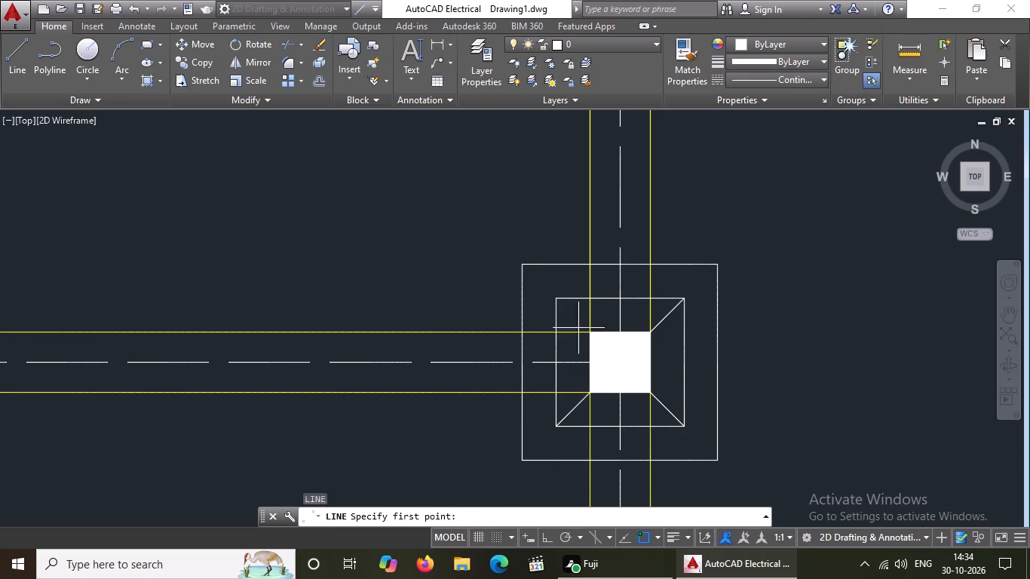
click(592, 333)
click(559, 298)
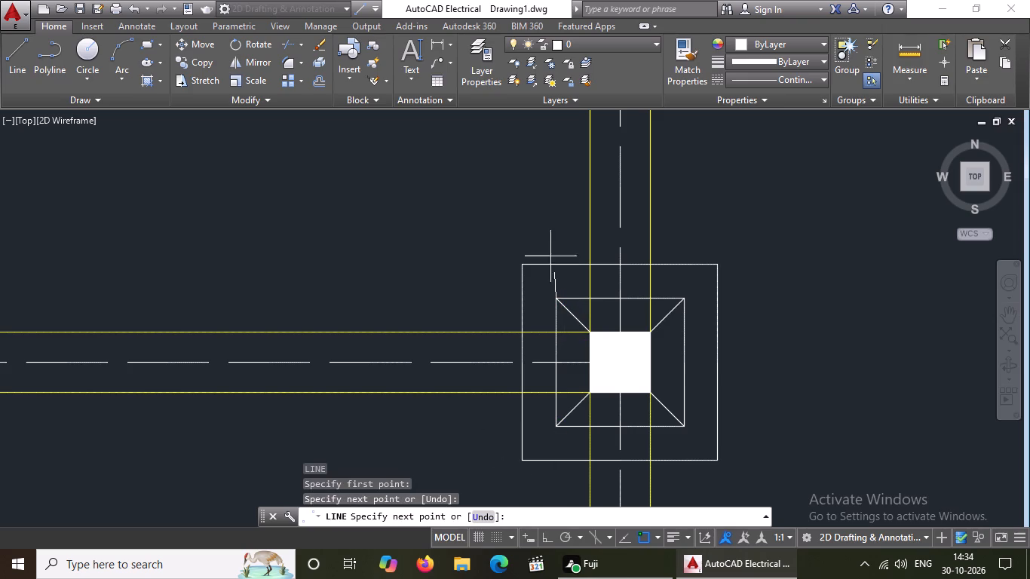
key(Return)
On the west-edge footing of the west-bay beam in the row below, draw the column's two northern corner diagonals to the inner square.
key(l)
key(Return)
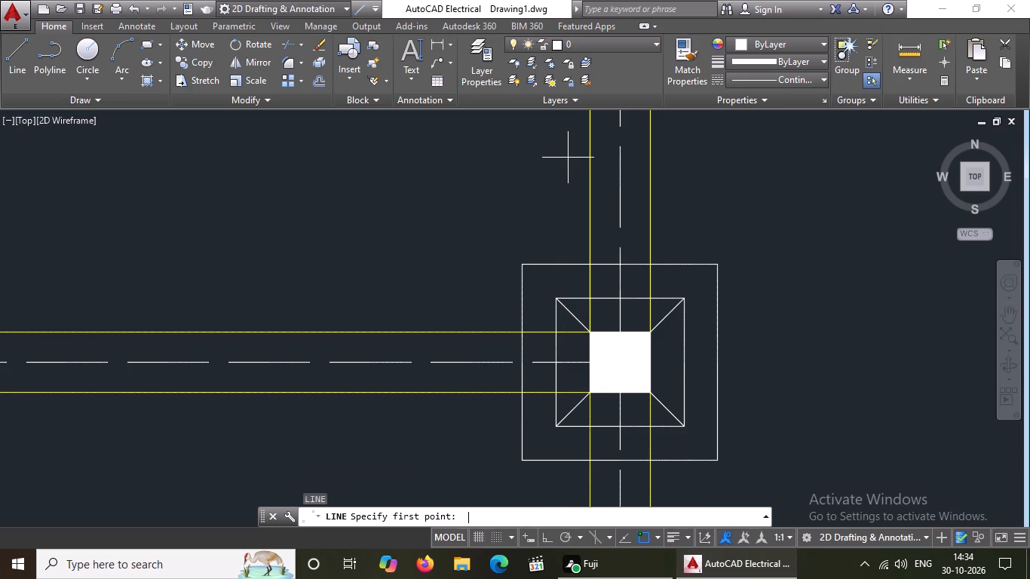
scroll(555, 342, down, 4)
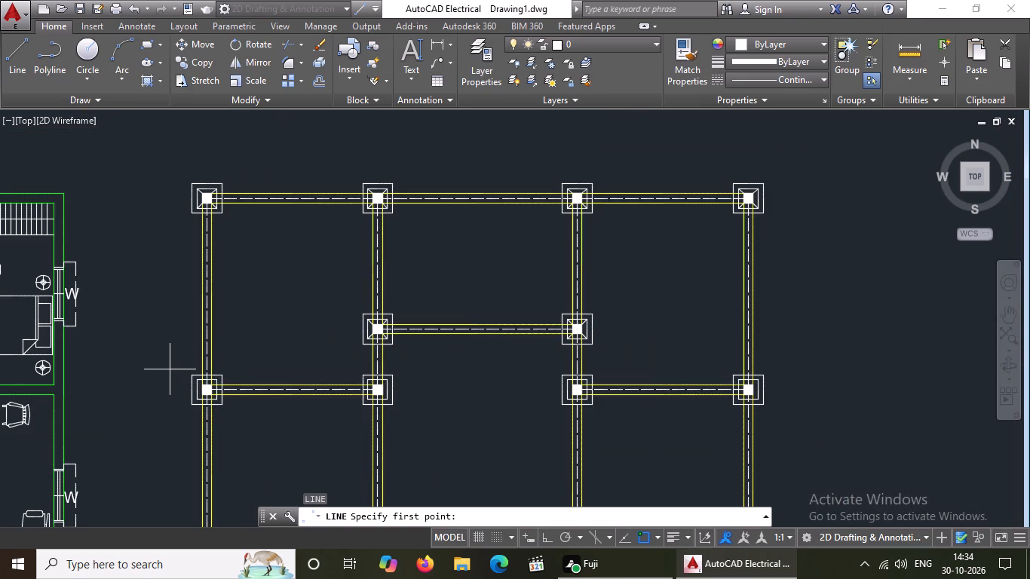
scroll(175, 371, up, 3)
click(311, 434)
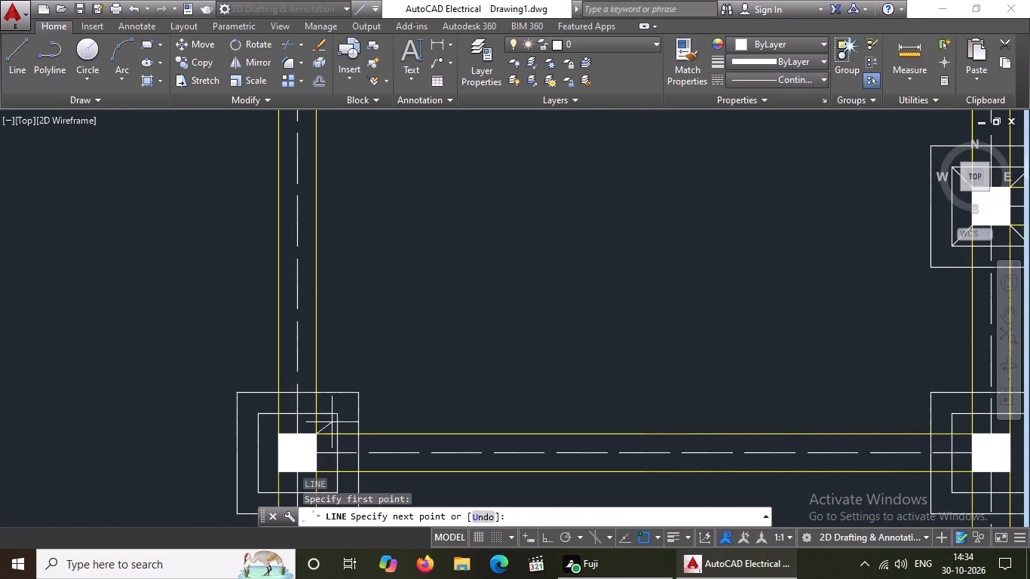
drag(337, 418, 356, 406)
key(Return)
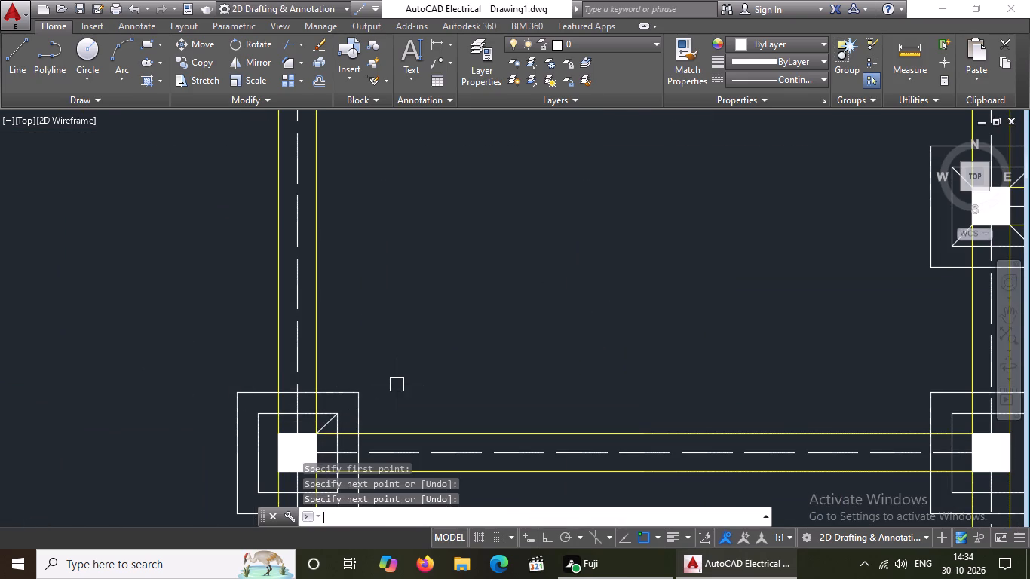
key(l)
key(Return)
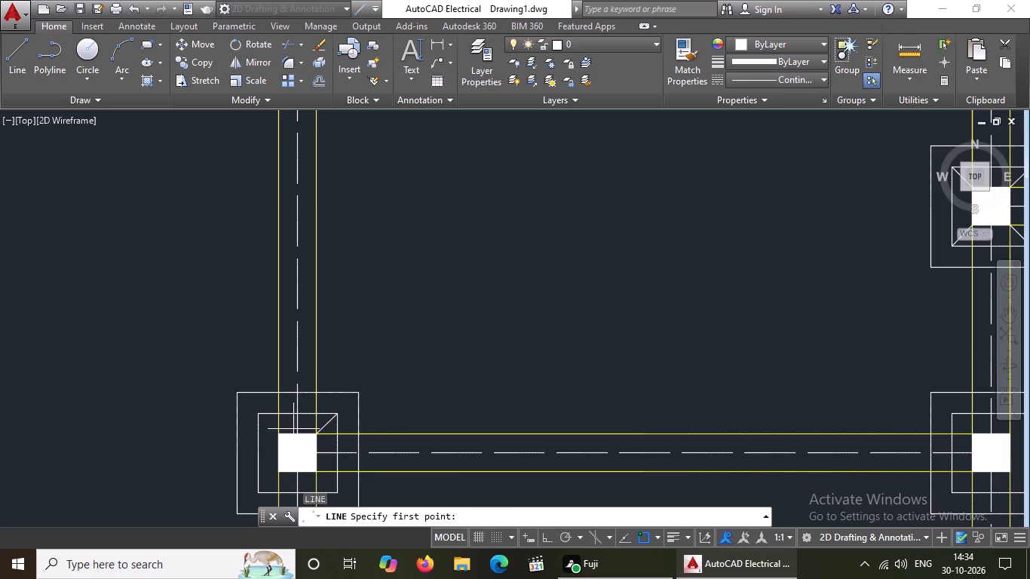
click(281, 437)
click(259, 417)
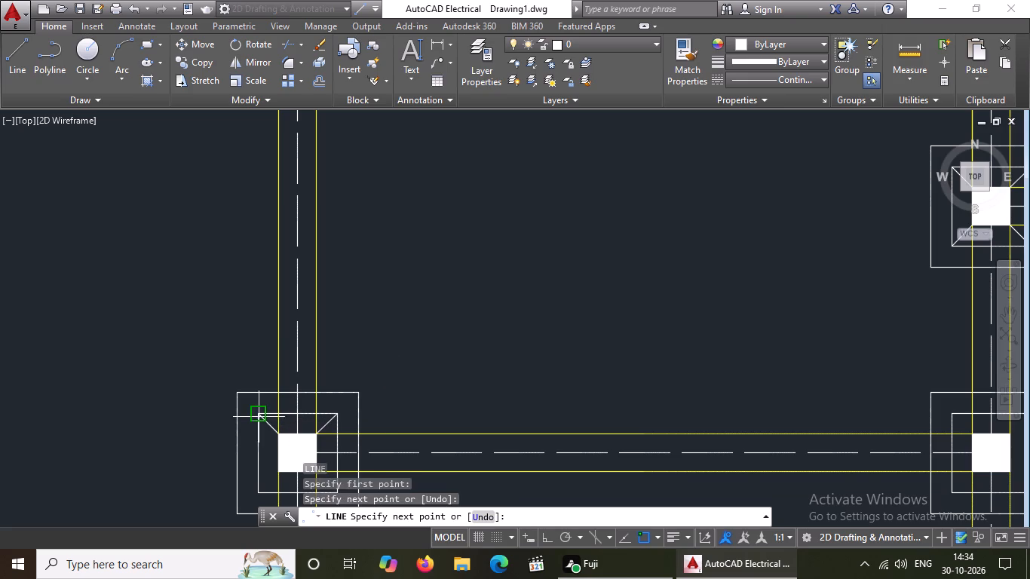
key(Return)
Draw the two southern corner diagonals from the column to the inner square on the west-bay beam's west-edge footing.
key(l)
key(Return)
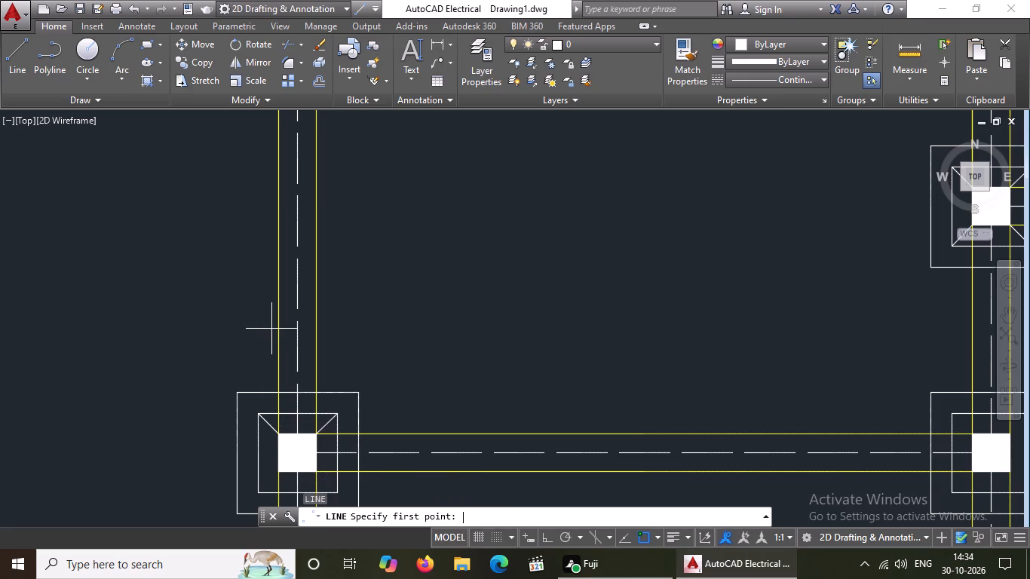
scroll(293, 322, down, 2)
scroll(296, 393, up, 2)
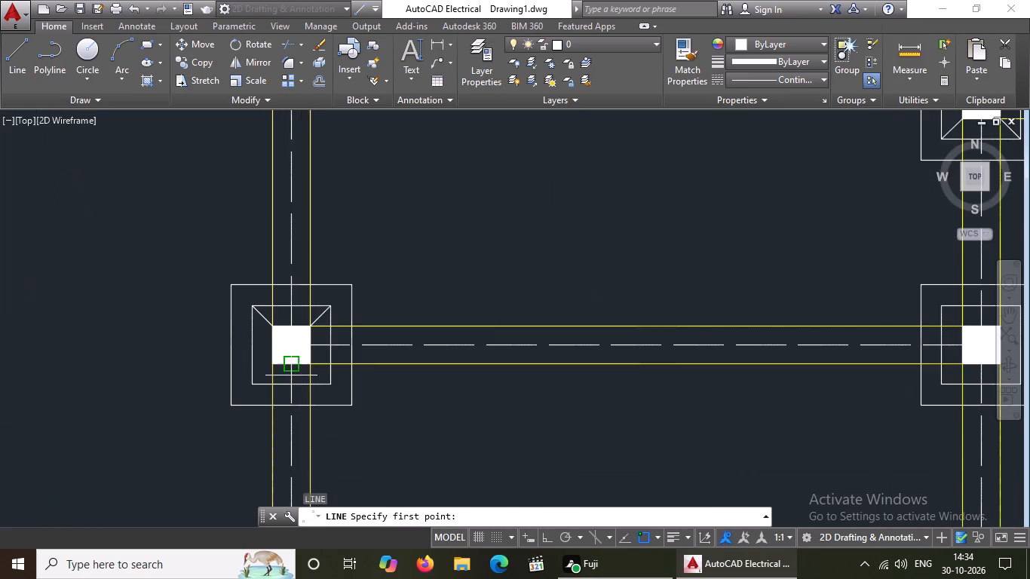
scroll(300, 378, up, 3)
click(175, 320)
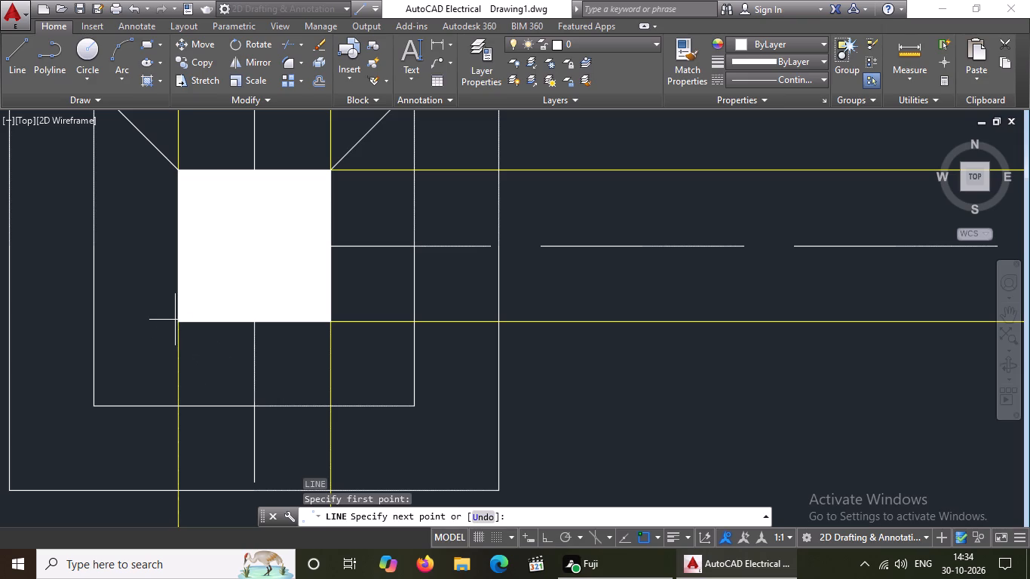
drag(97, 412, 90, 427)
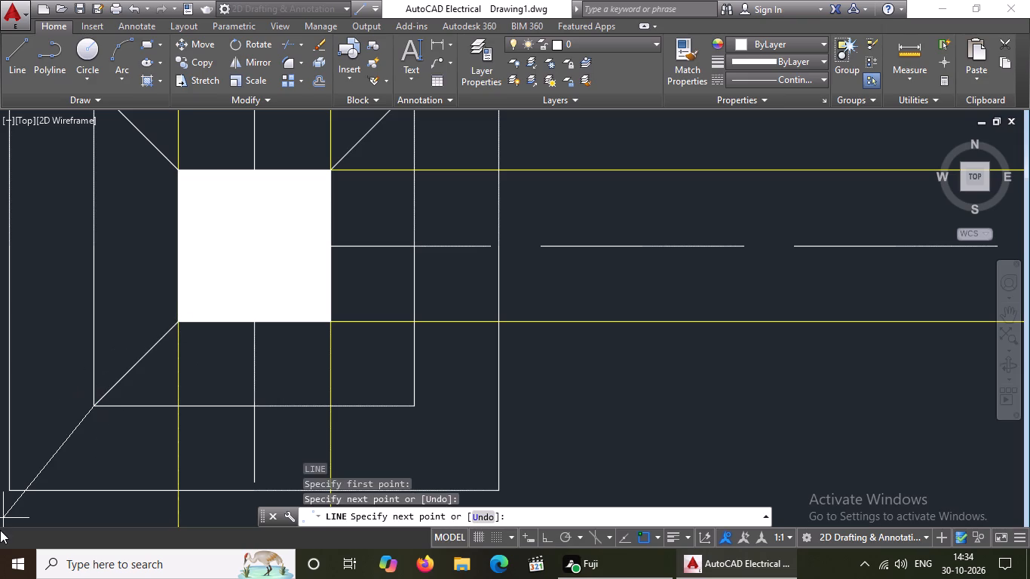
key(Return)
key(l)
key(Return)
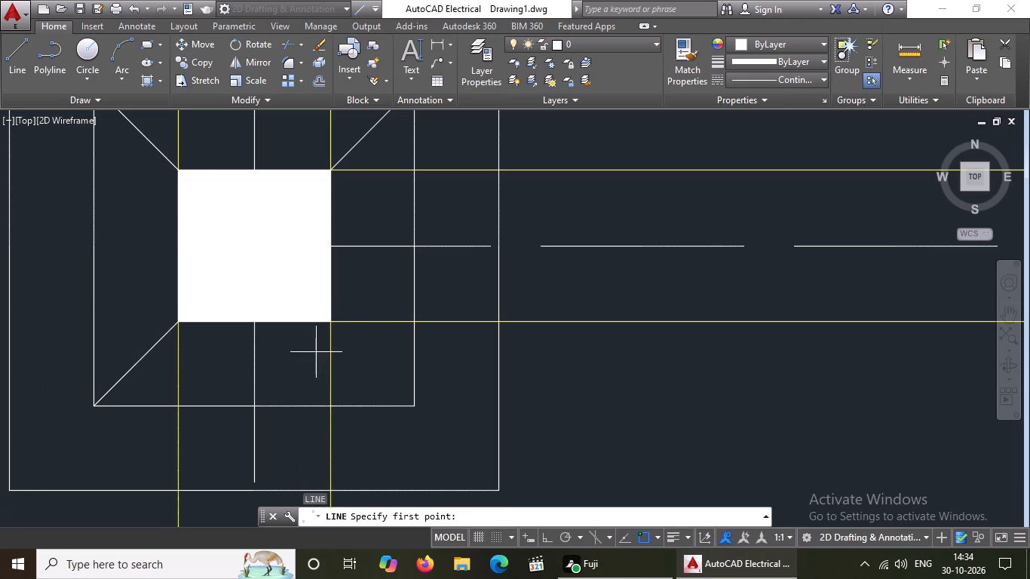
click(330, 320)
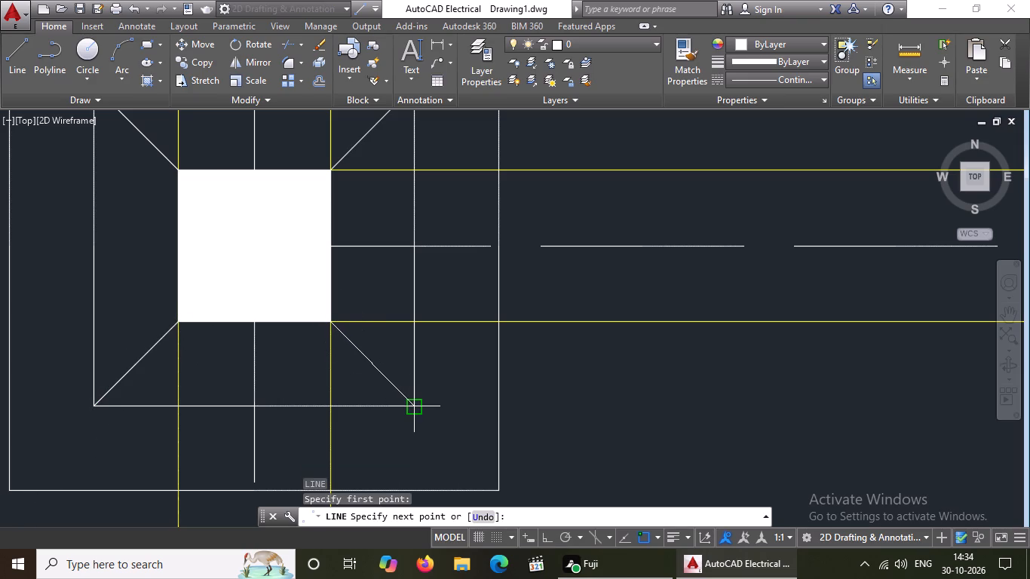
drag(413, 405, 471, 415)
key(Return)
On the east footing of the same west-bay beam, draw lines joining the column's two northern corners to the inner square's matching corners.
key(l)
key(Return)
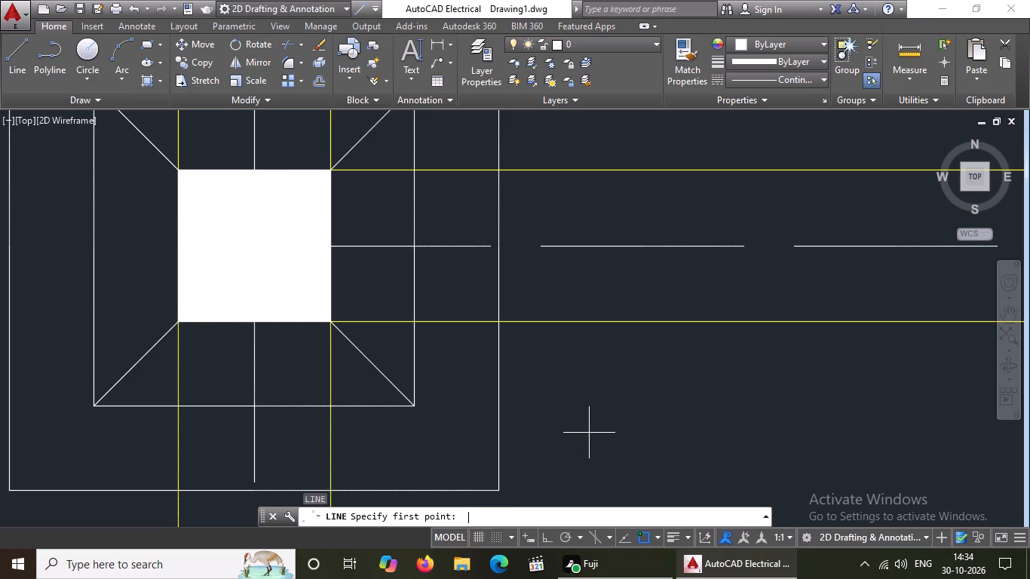
scroll(463, 385, down, 5)
scroll(792, 351, up, 2)
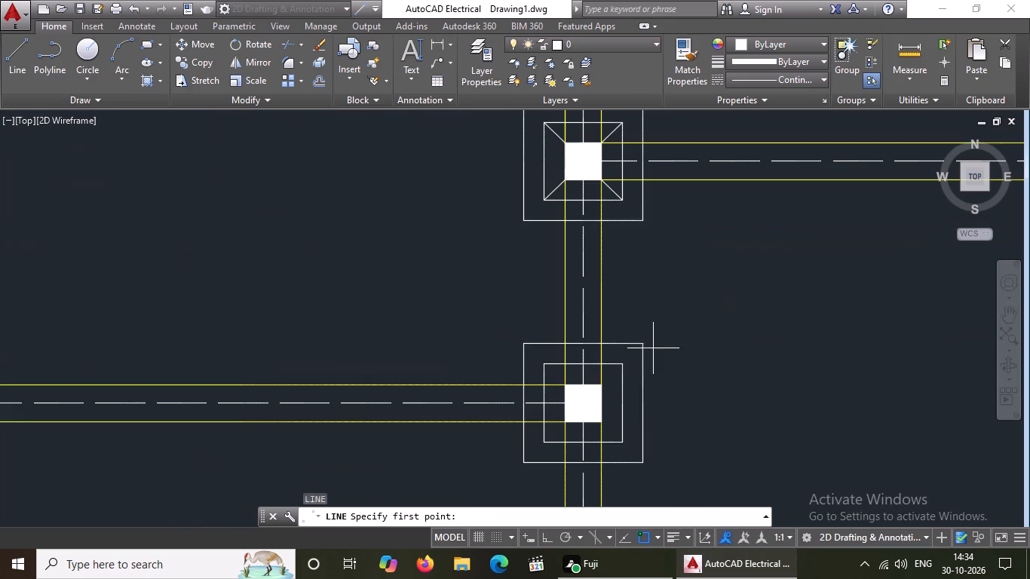
click(599, 384)
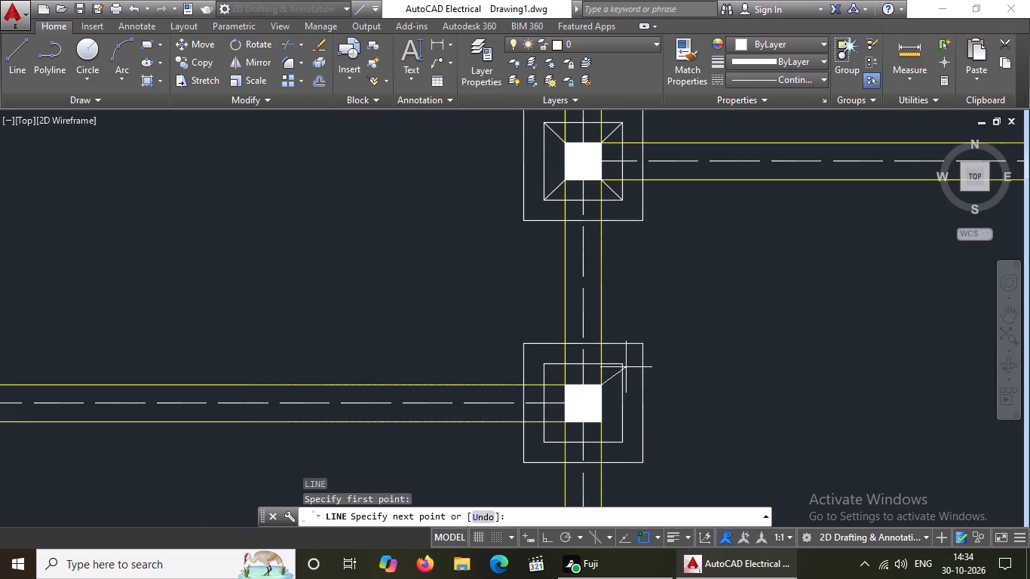
click(618, 366)
key(Return)
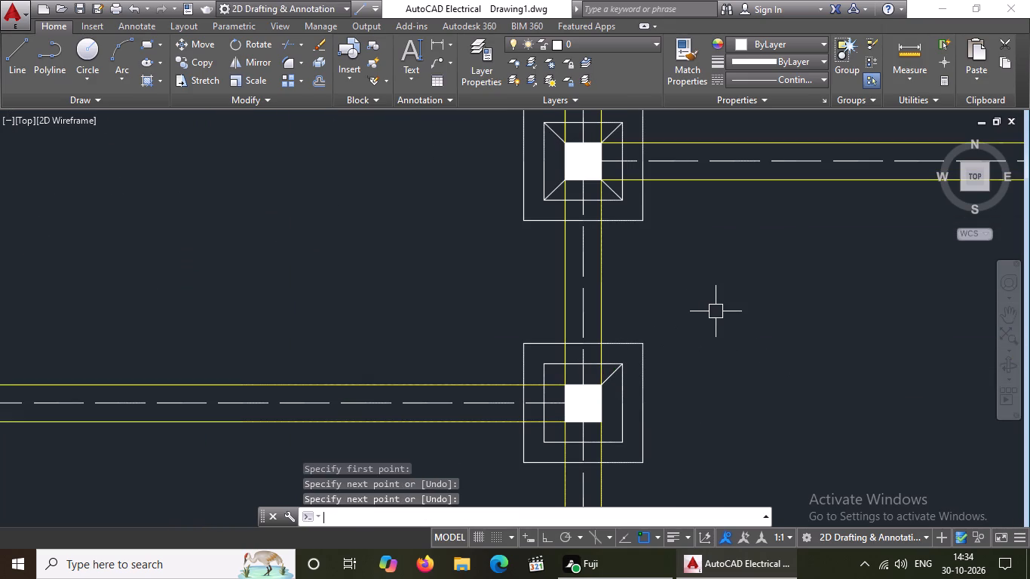
key(l)
key(Return)
scroll(697, 320, down, 2)
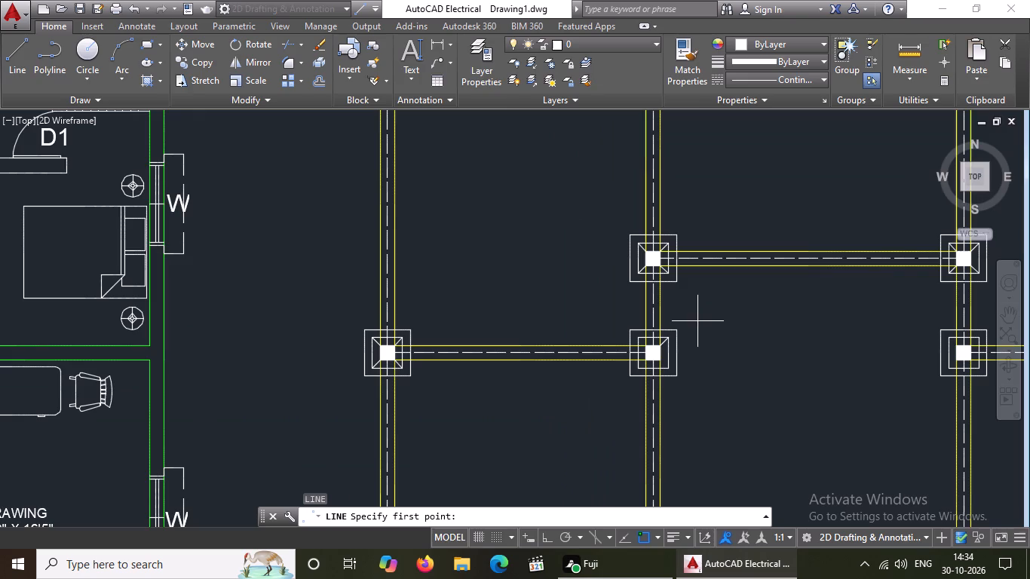
scroll(637, 384, up, 3)
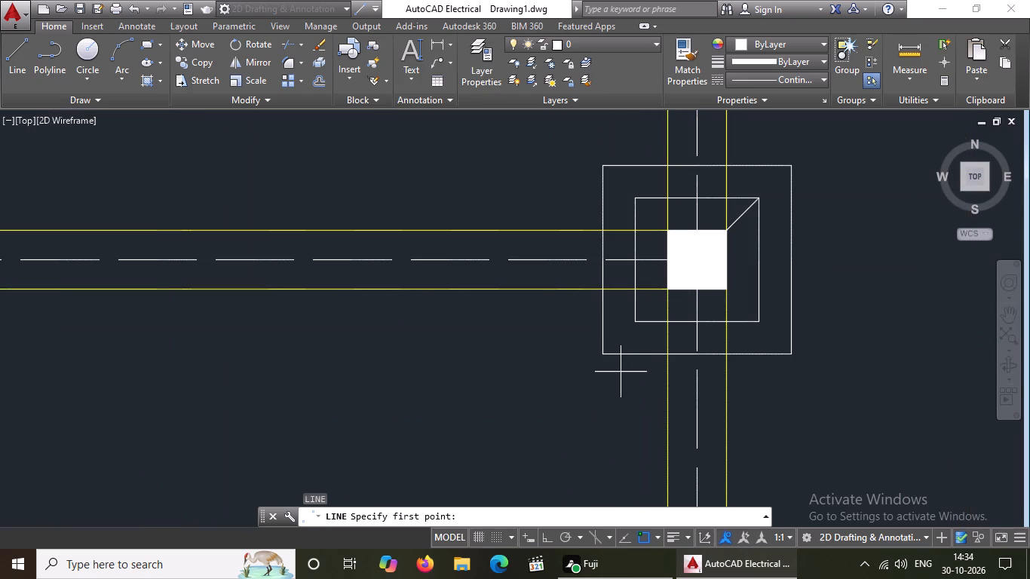
click(638, 201)
click(667, 225)
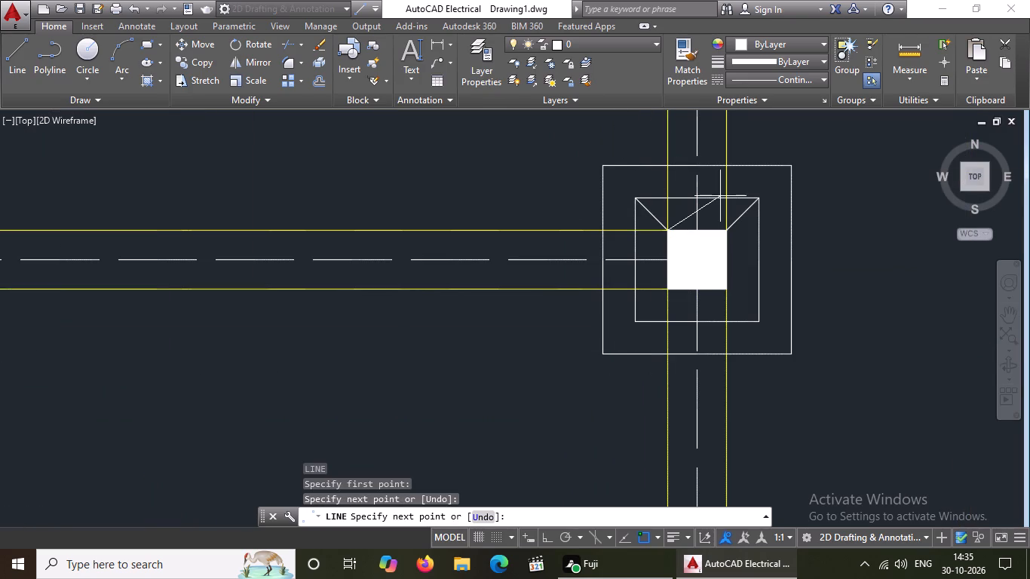
key(Return)
Draw the two southern corner diagonals from the column to the inner square on the west-bay beam's east footing.
key(l)
key(Return)
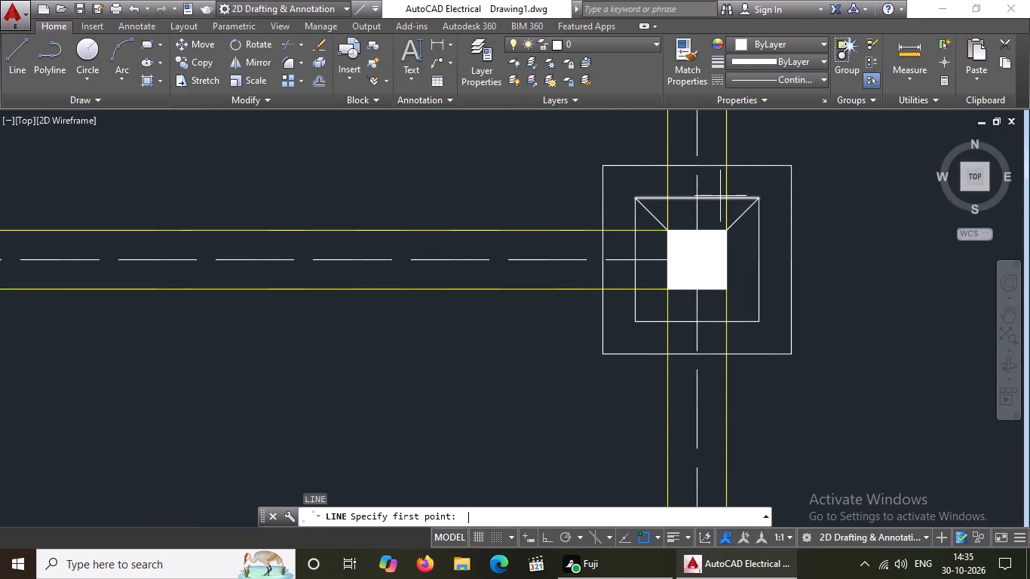
click(669, 288)
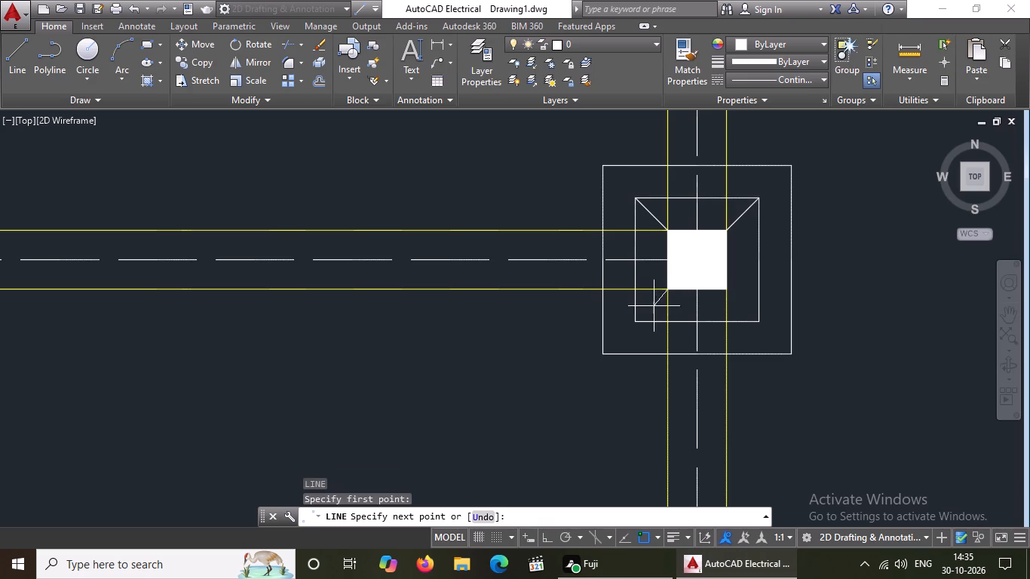
click(633, 323)
key(Return)
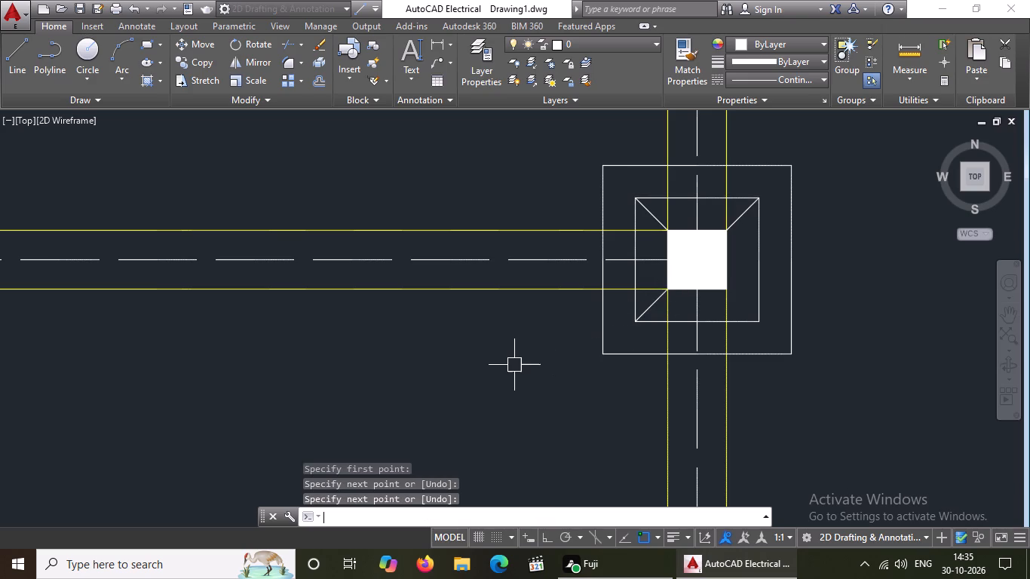
key(l)
key(Return)
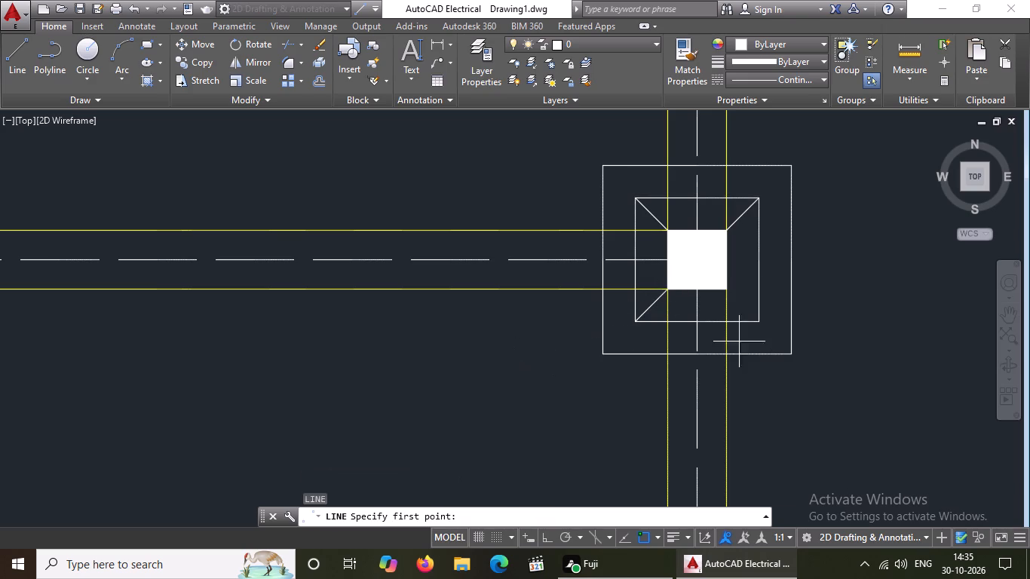
click(723, 289)
drag(759, 323, 775, 322)
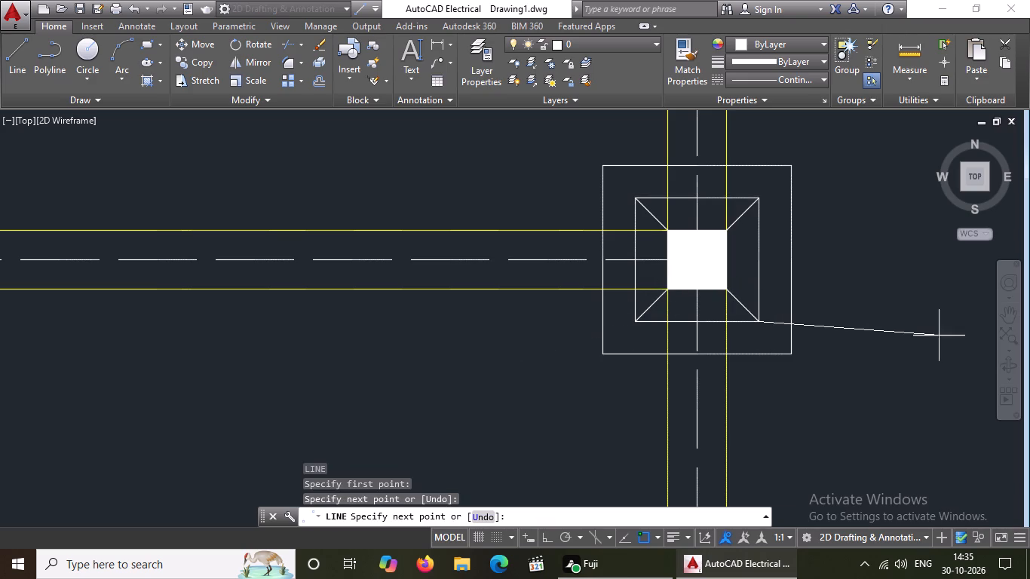
key(Return)
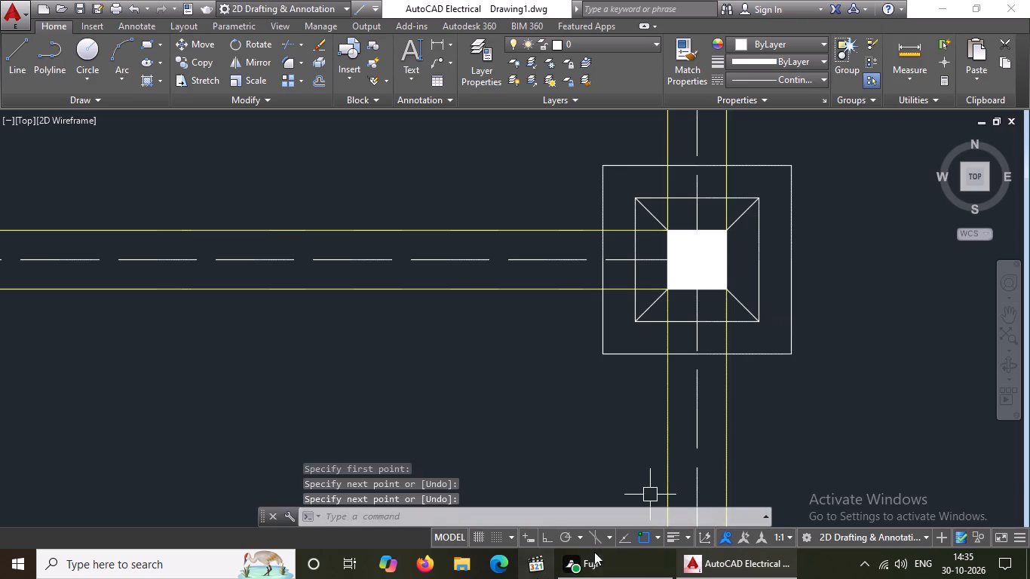
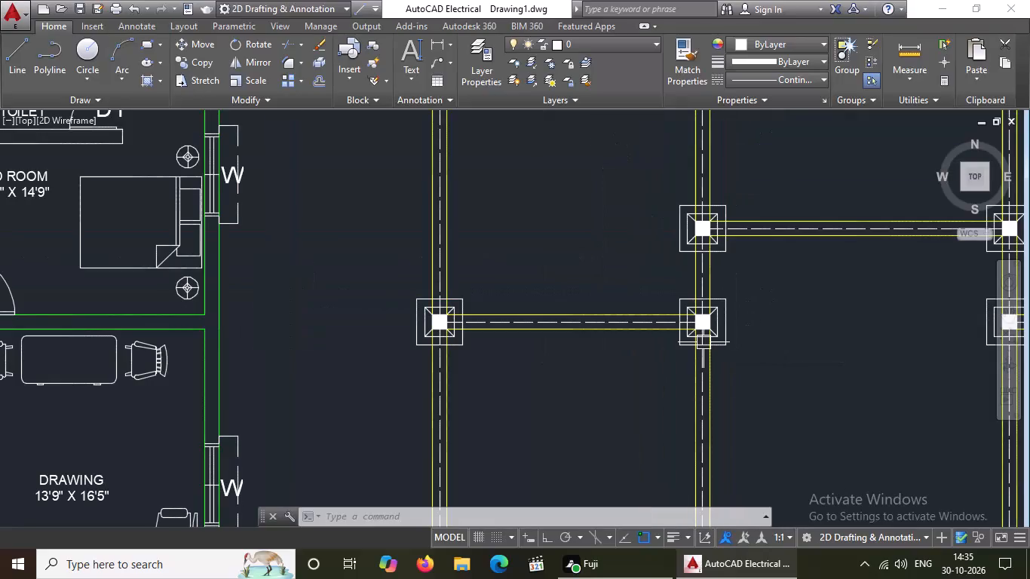
On the west footing of the east-bay beam in the same row, draw the column's two northern corner diagonals to the inner square.
scroll(704, 342, down, 1)
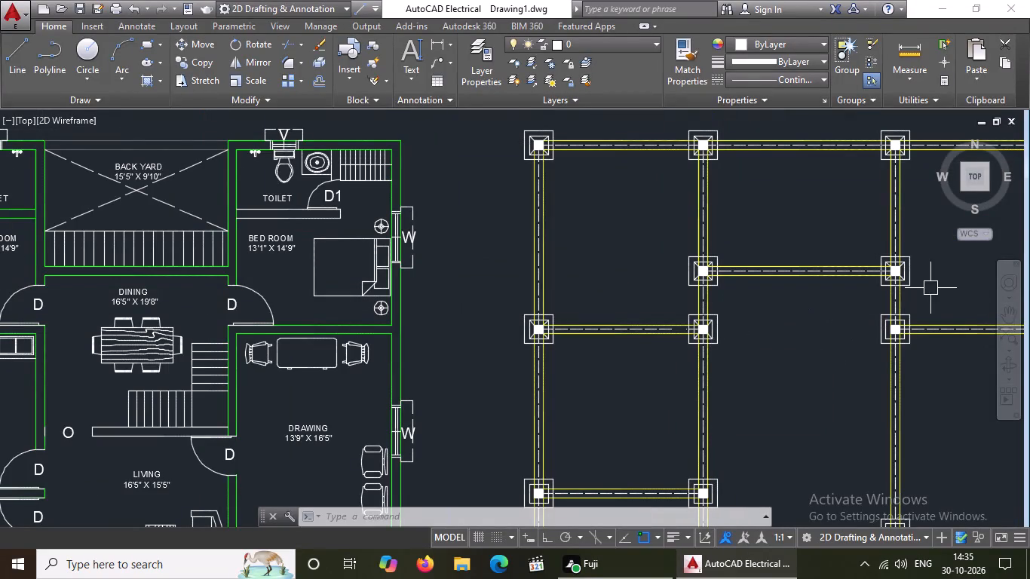
scroll(947, 314, up, 2)
scroll(862, 329, up, 2)
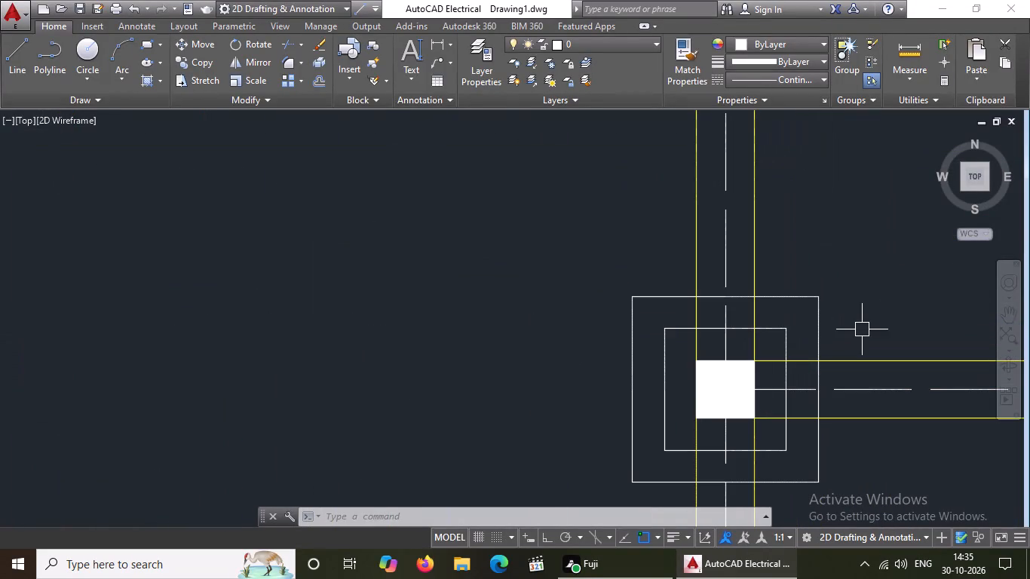
key(l)
key(Return)
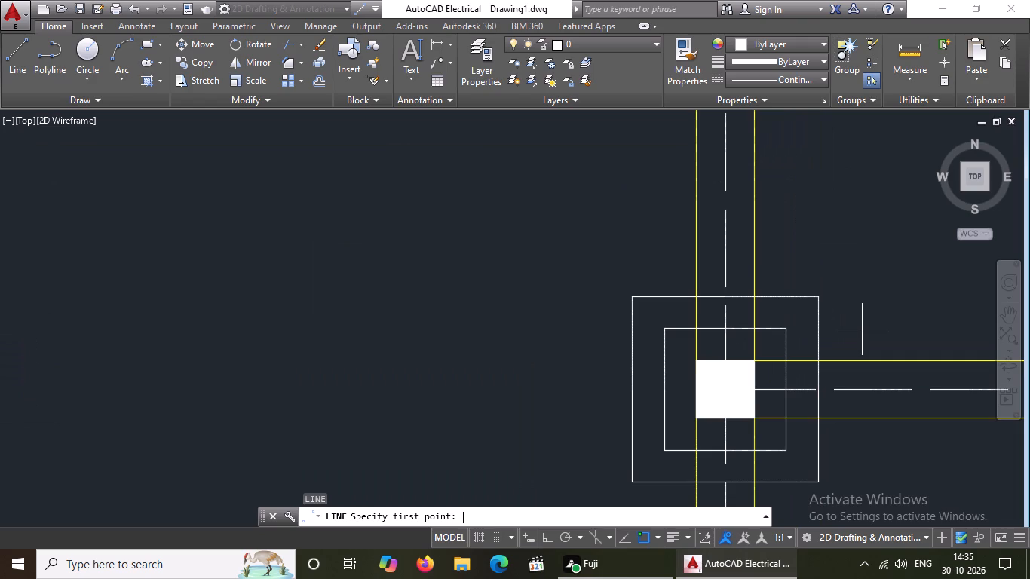
click(753, 357)
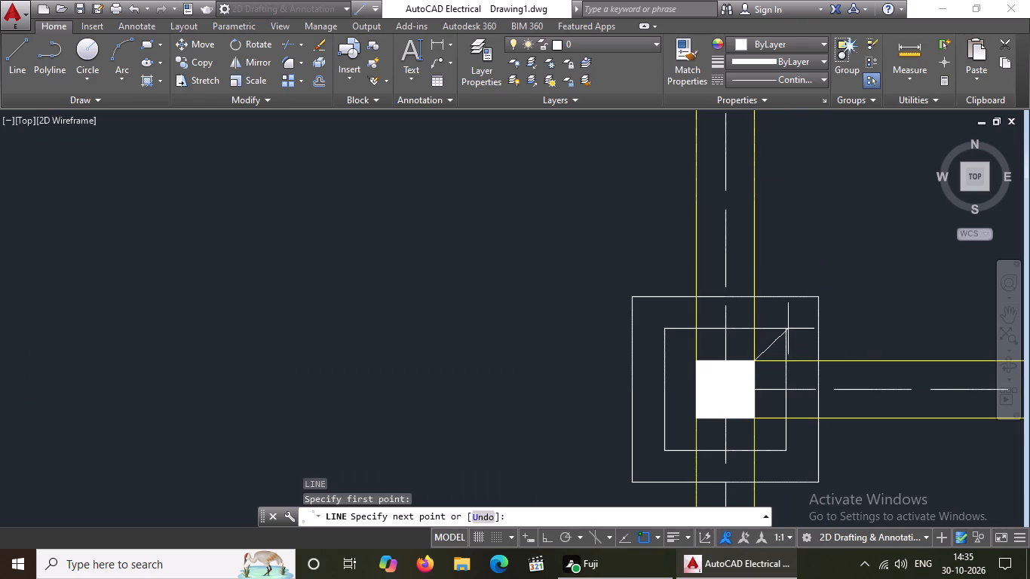
drag(782, 332, 786, 325)
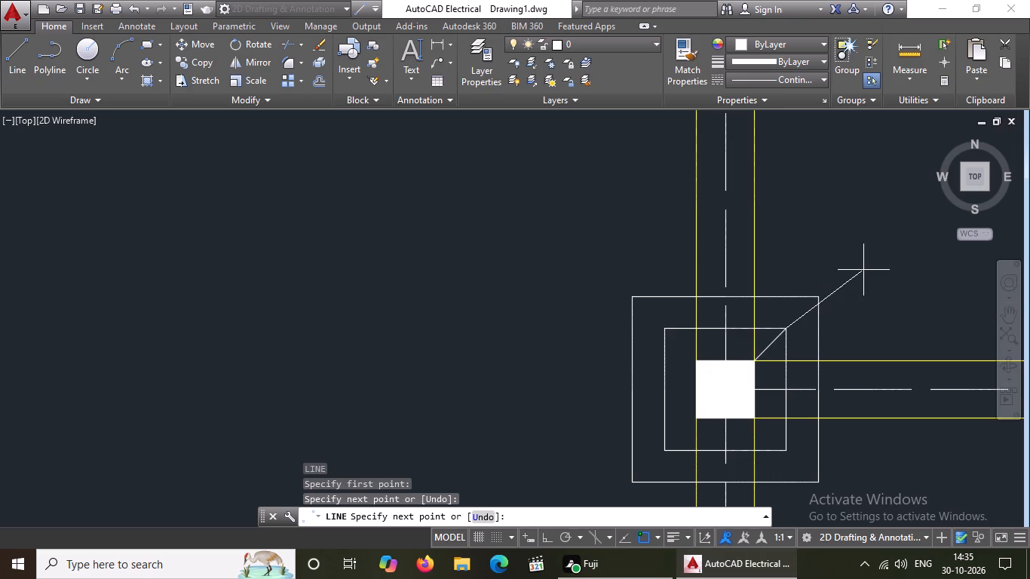
key(Return)
key(l)
key(Return)
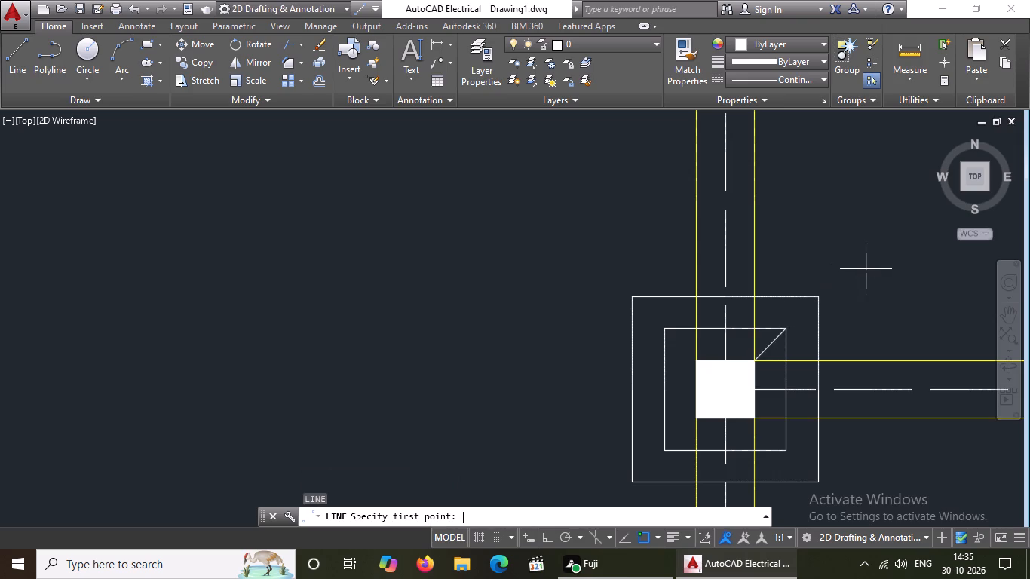
scroll(834, 308, down, 4)
scroll(934, 301, up, 2)
click(615, 341)
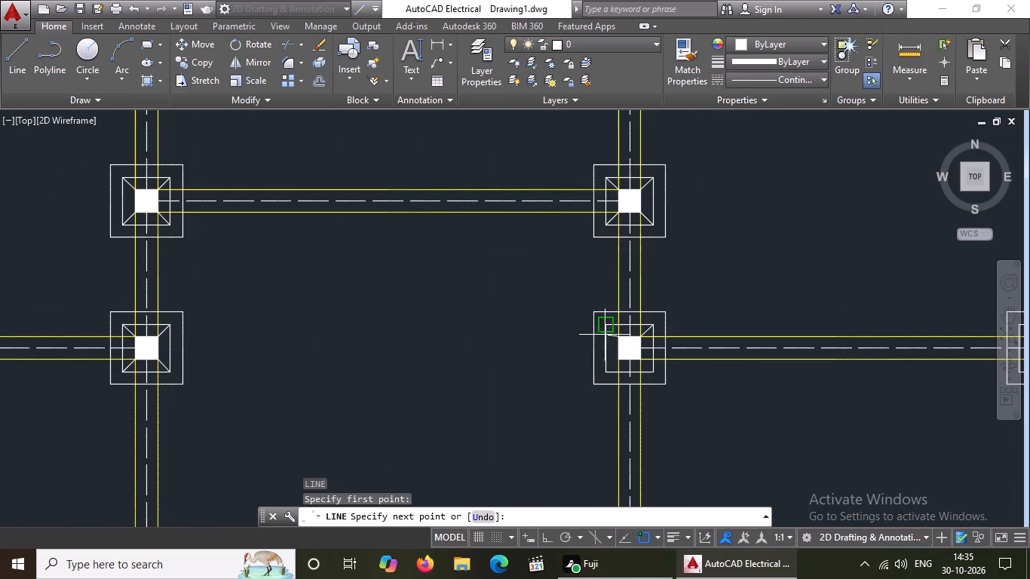
click(611, 330)
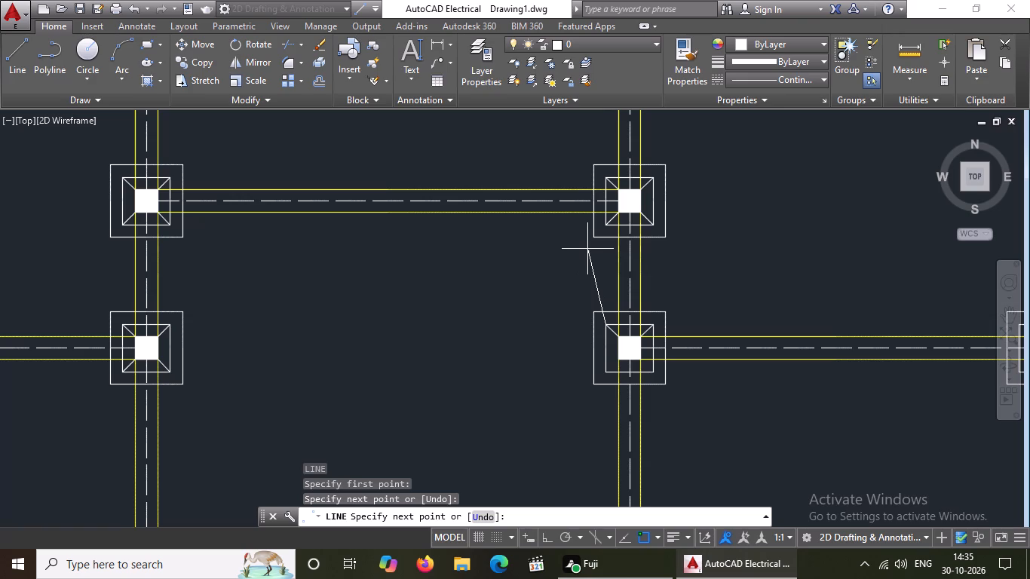
key(Return)
Draw the two southern corner diagonals from the column to the inner square on the east-bay beam's west footing.
key(l)
key(Return)
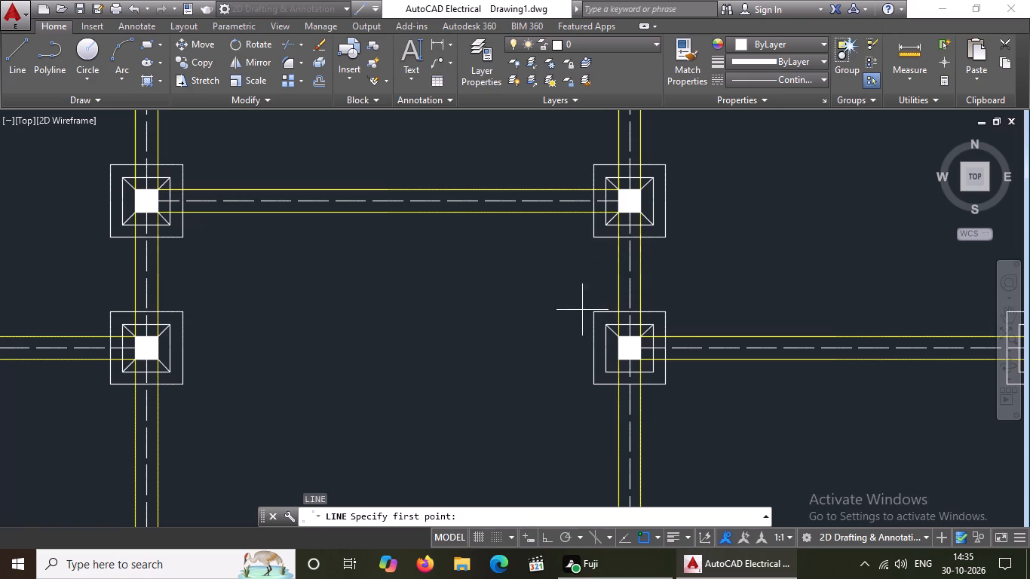
scroll(672, 348, up, 3)
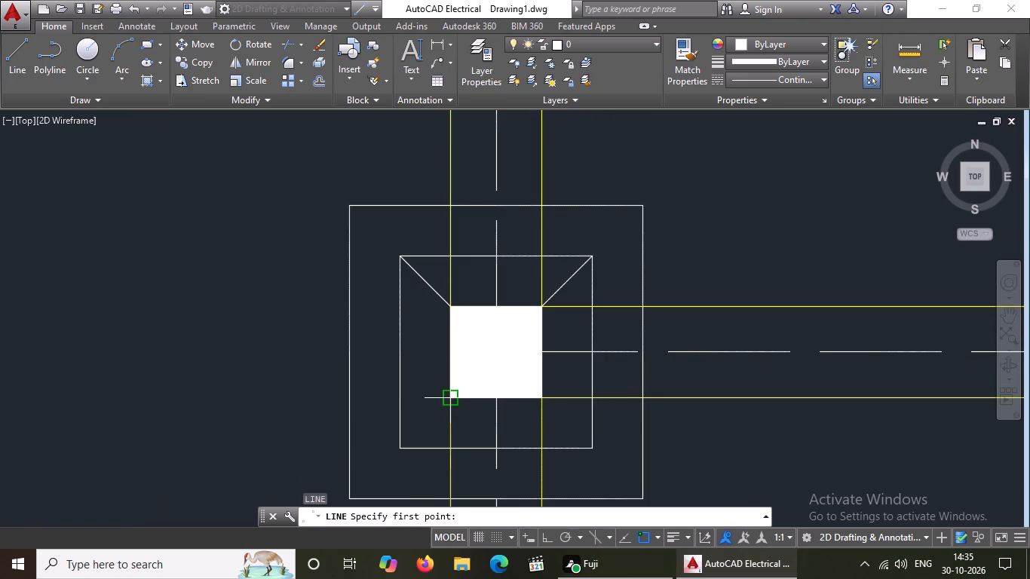
drag(452, 398, 447, 409)
click(399, 450)
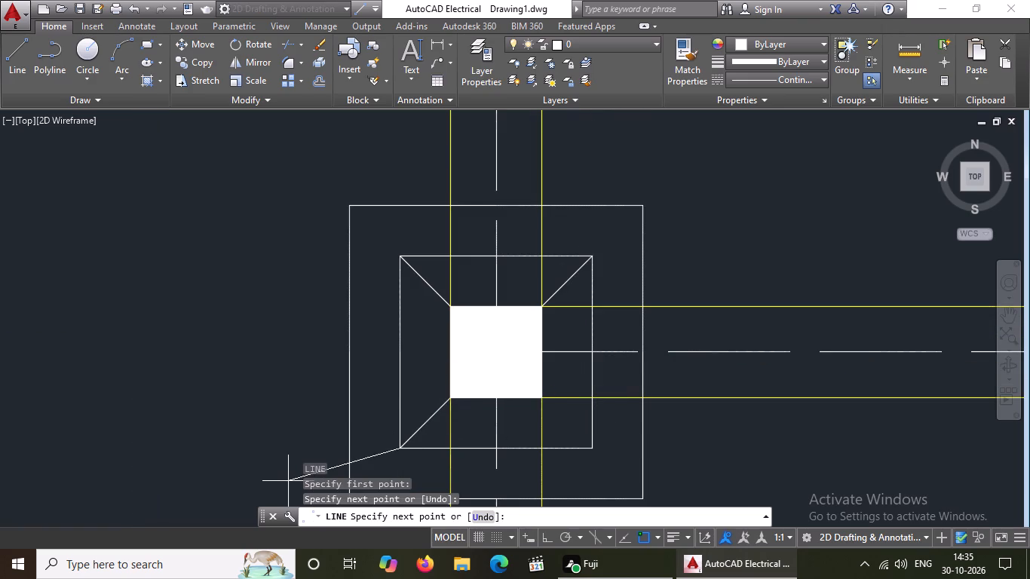
key(Return)
key(l)
key(Return)
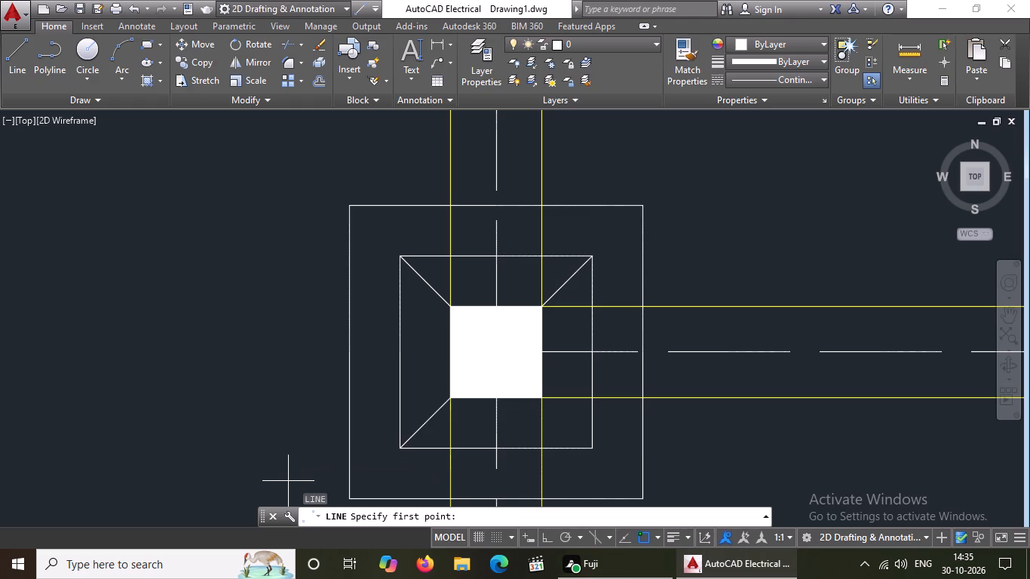
click(540, 397)
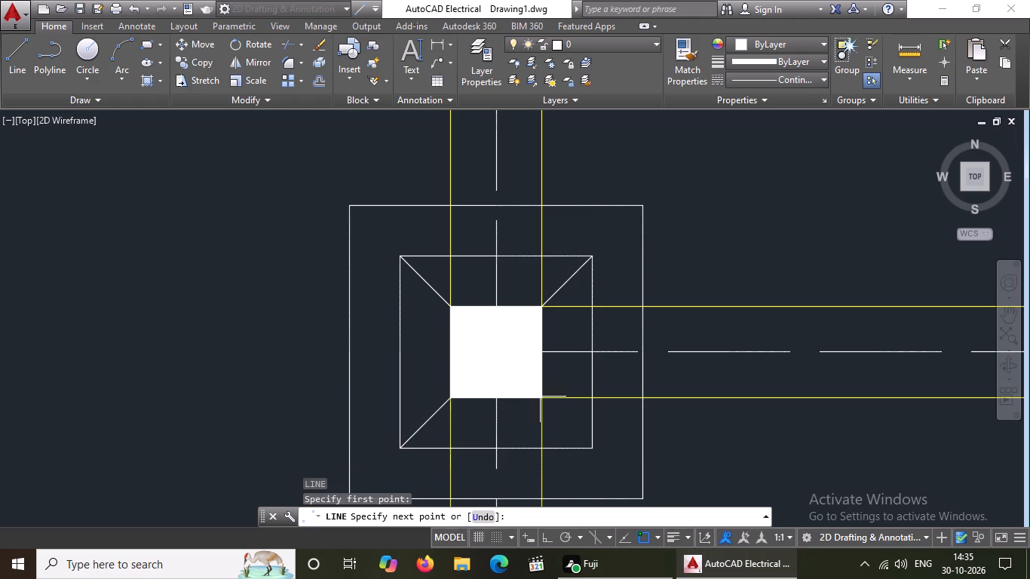
drag(593, 449, 645, 444)
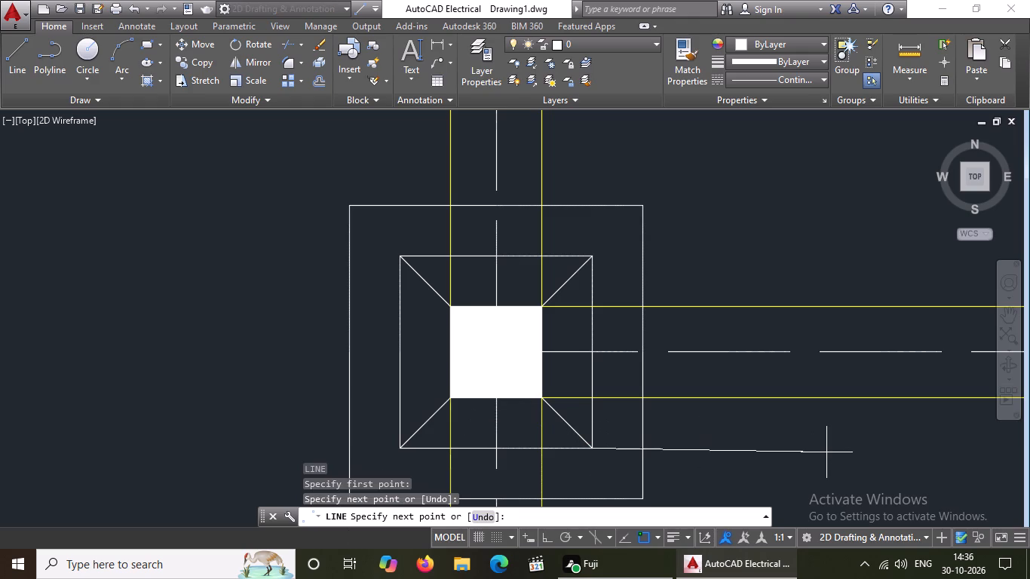
key(Return)
On the east-edge footing of the same east-bay beam, draw lines joining the column's two northern corners to the inner square's matching corners.
key(l)
key(Return)
scroll(523, 302, down, 3)
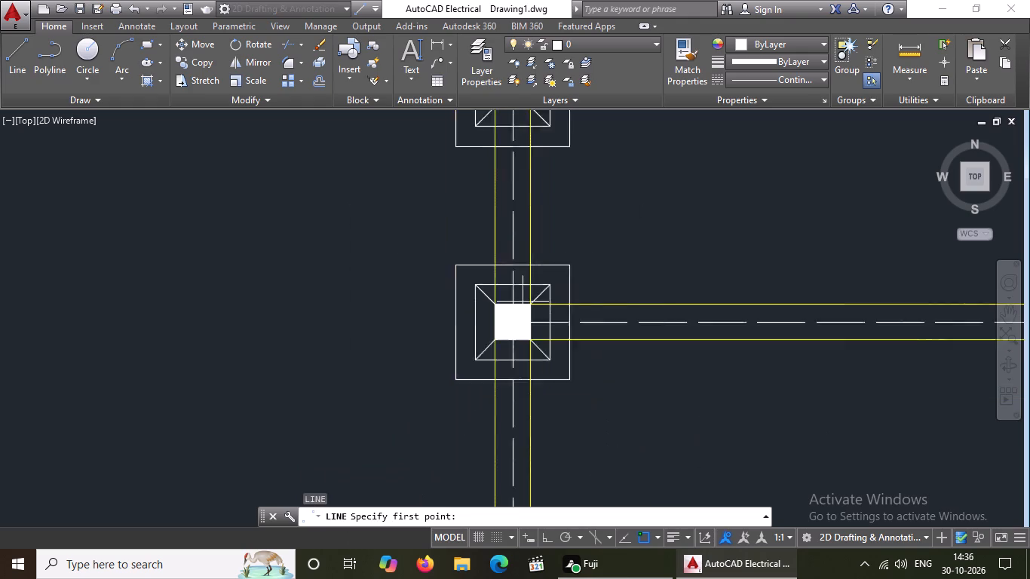
scroll(523, 302, down, 2)
scroll(732, 281, up, 1)
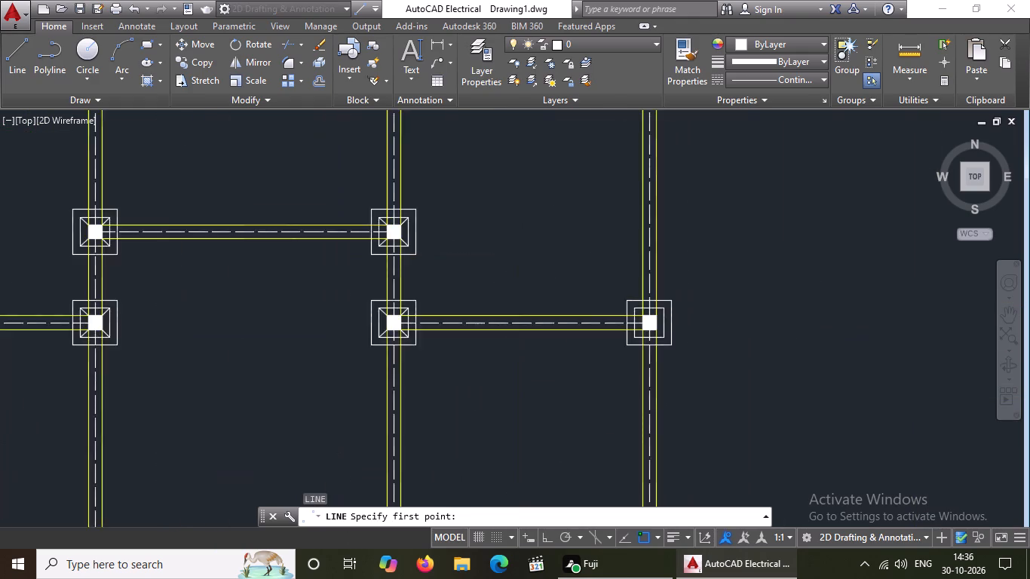
scroll(732, 281, up, 1)
scroll(612, 333, up, 3)
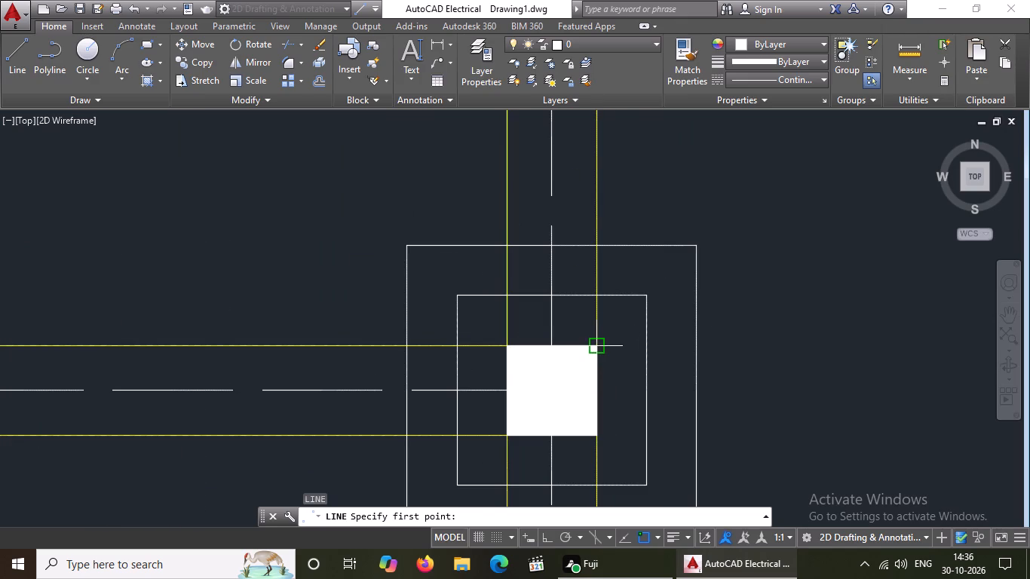
click(590, 348)
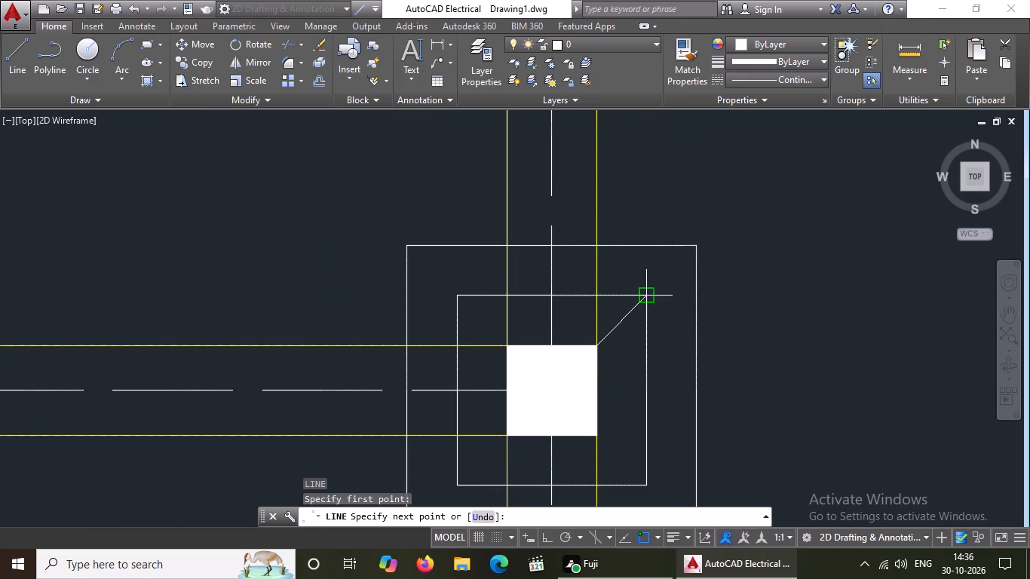
click(645, 296)
key(Return)
key(l)
key(Return)
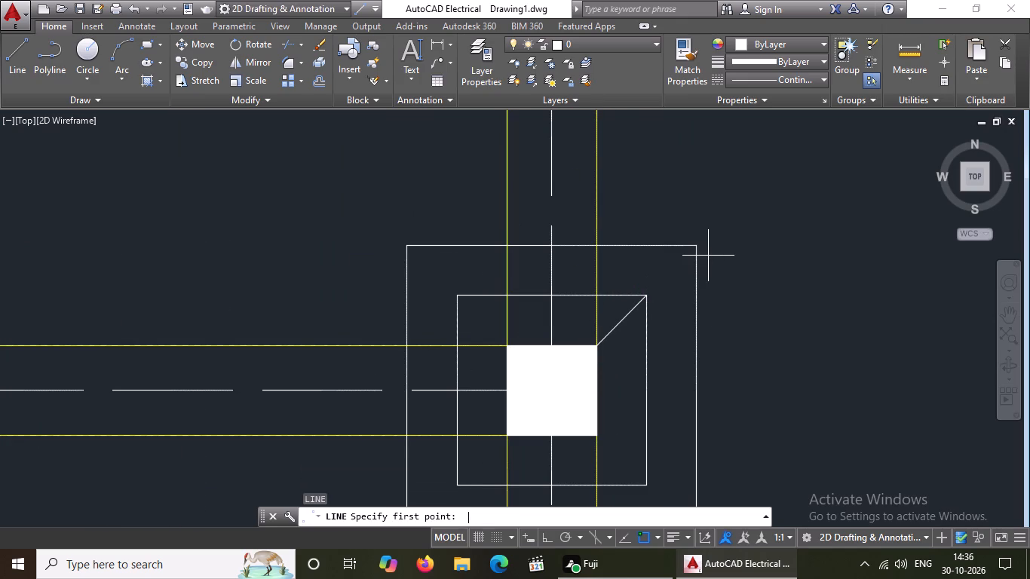
click(510, 348)
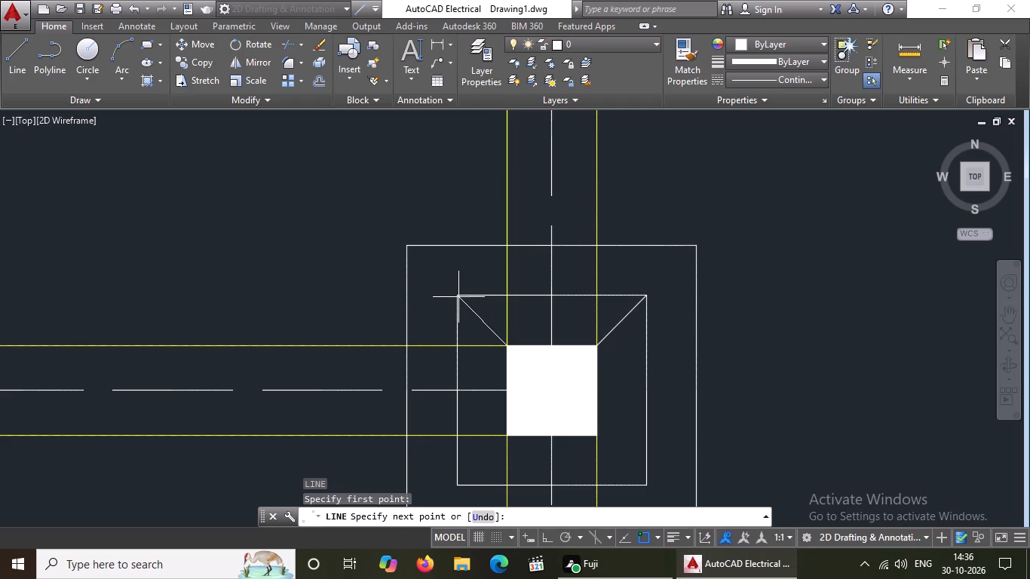
click(457, 293)
key(Return)
Draw the two southern corner diagonals from the column to the inner square on the east-bay beam's east-edge footing.
key(l)
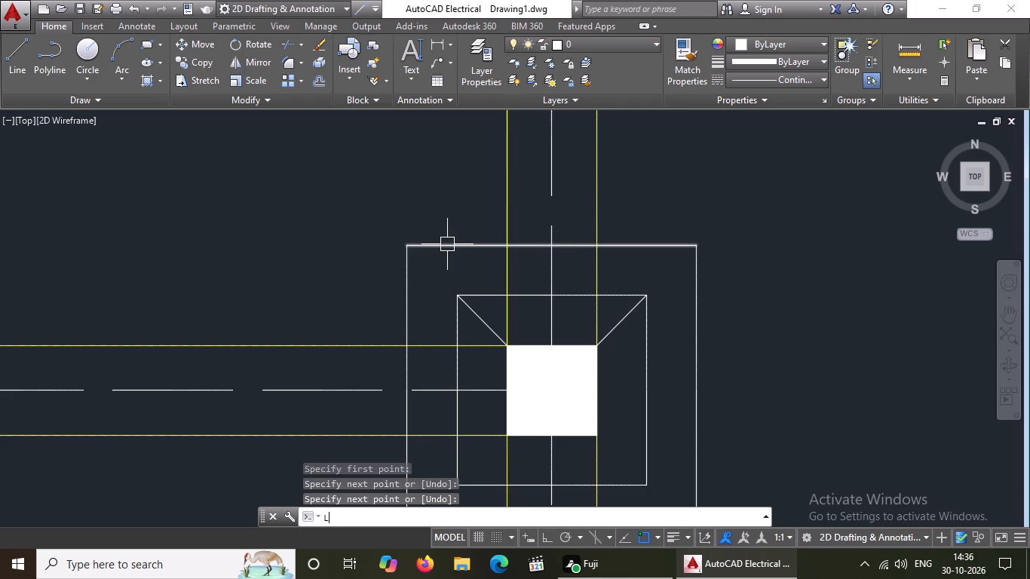
key(Return)
scroll(443, 221, down, 3)
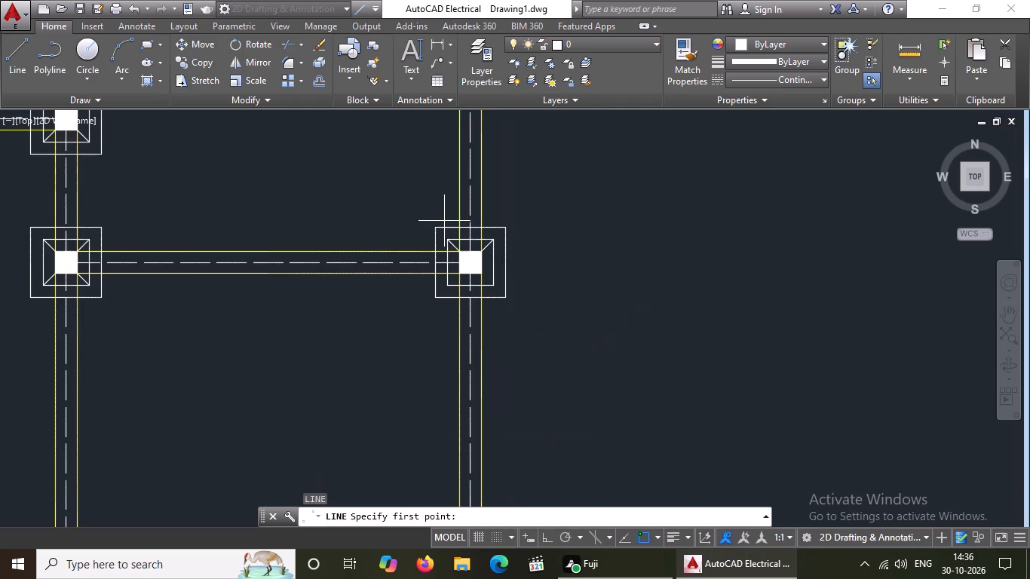
scroll(491, 282, up, 2)
scroll(406, 265, up, 1)
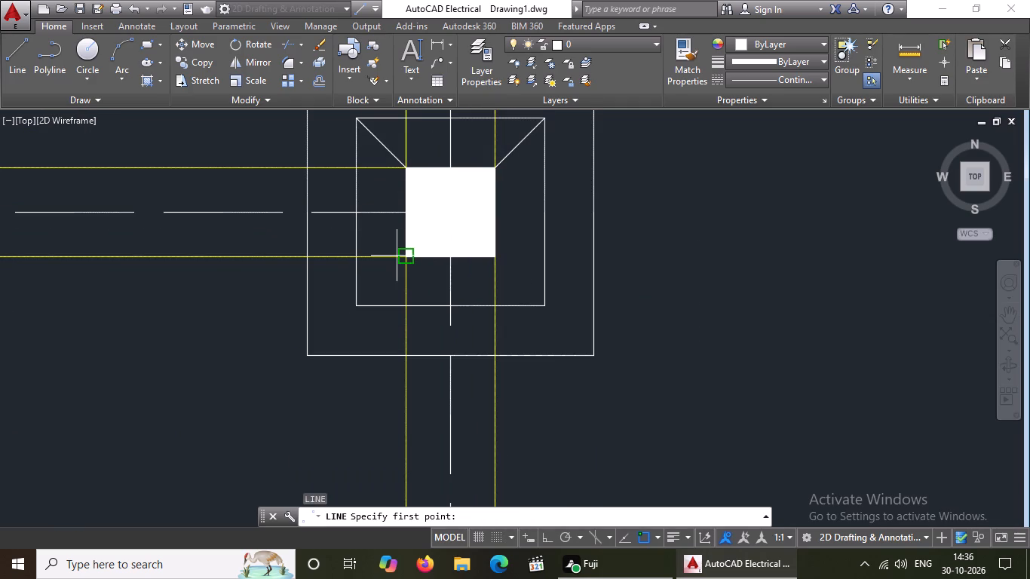
click(406, 255)
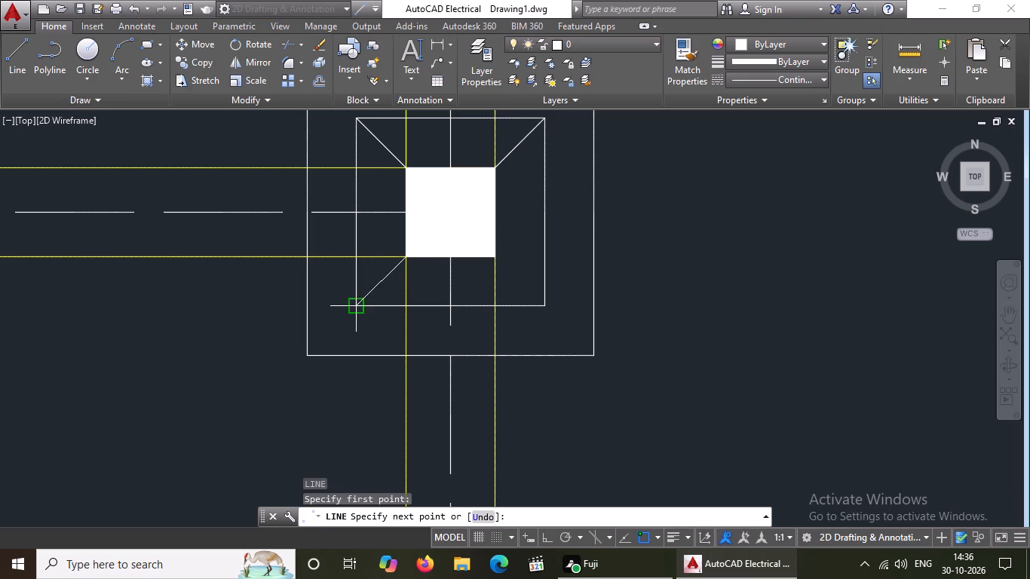
drag(354, 308, 348, 313)
key(Return)
key(l)
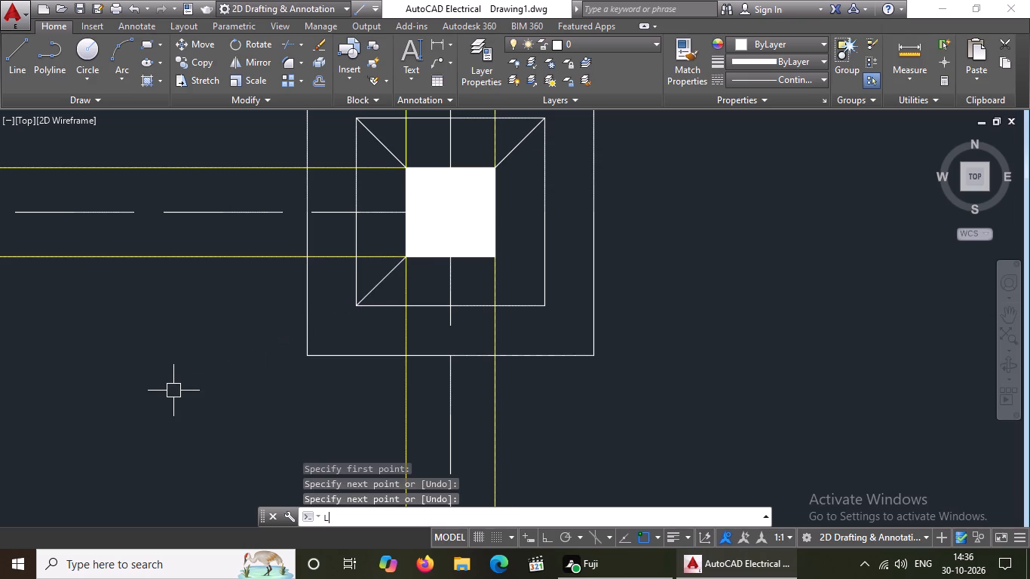
key(Return)
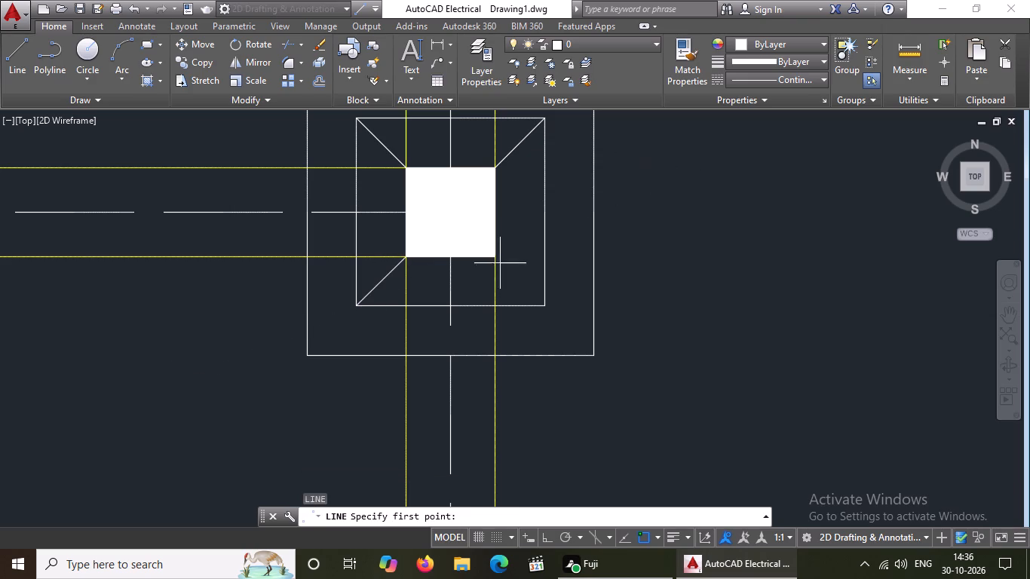
click(492, 257)
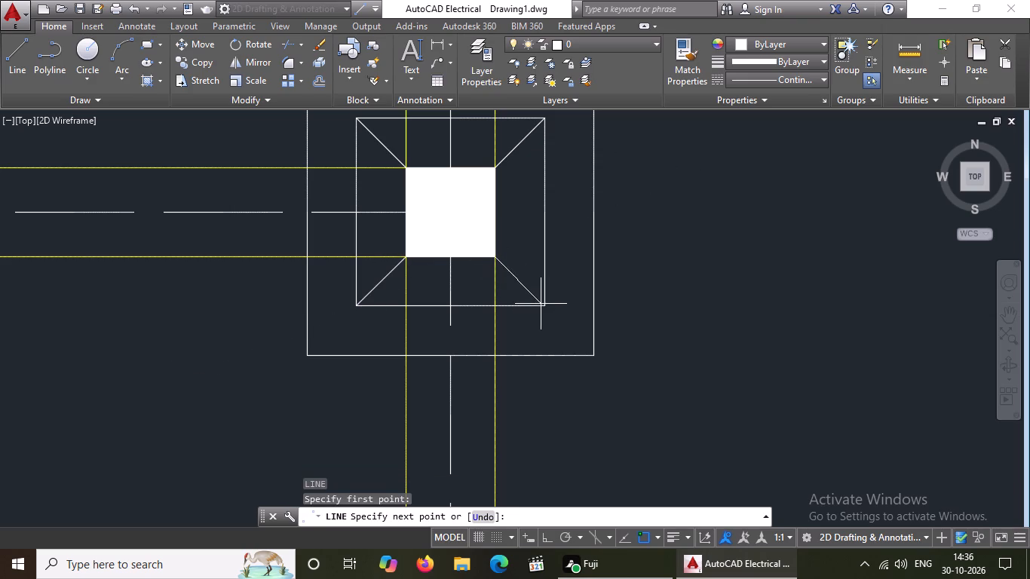
click(548, 308)
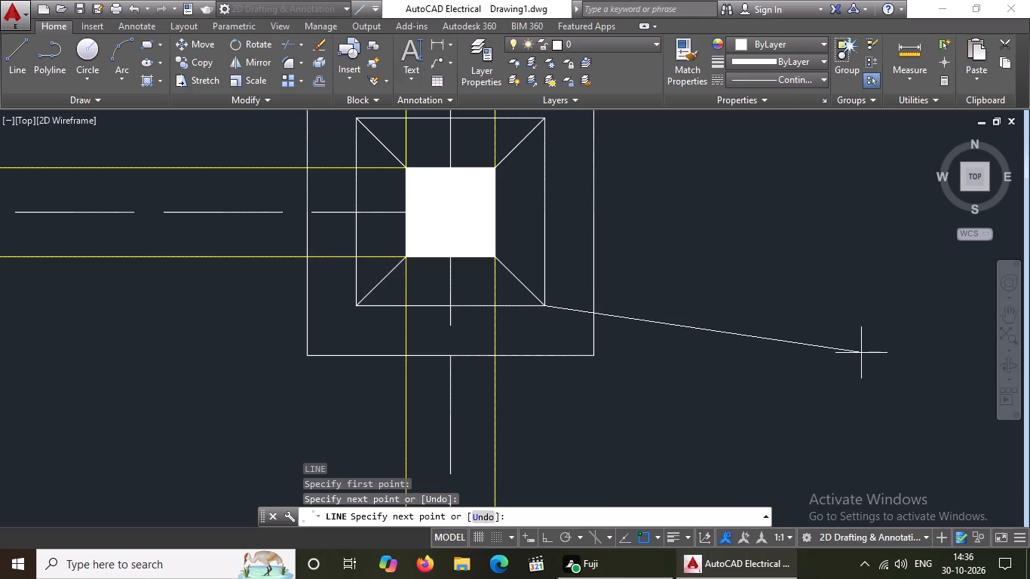
key(Return)
On the east footing of the next west-bay beam to the south, draw the column's two northern corner diagonals to the inner square.
key(l)
key(Return)
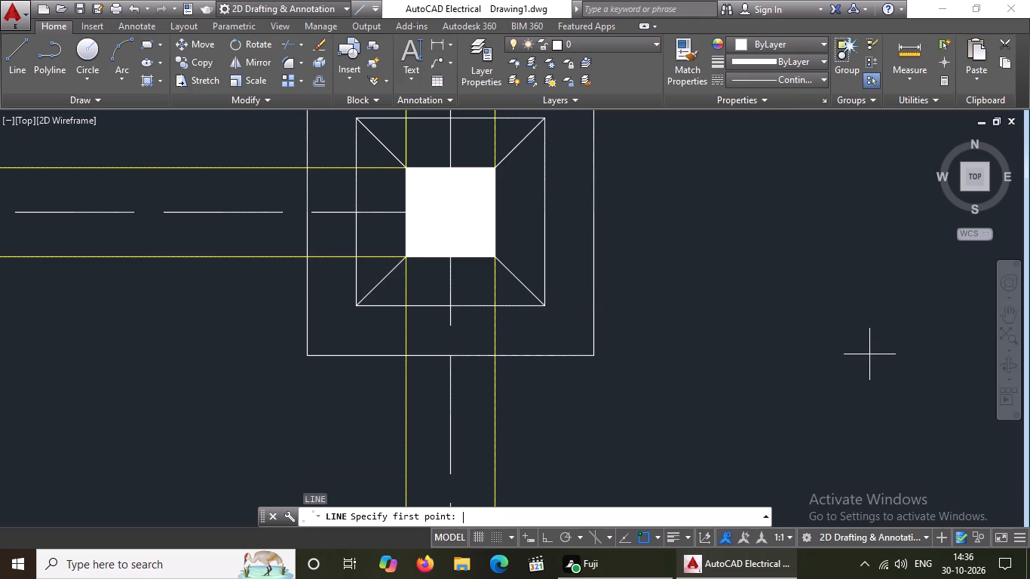
scroll(413, 192, down, 6)
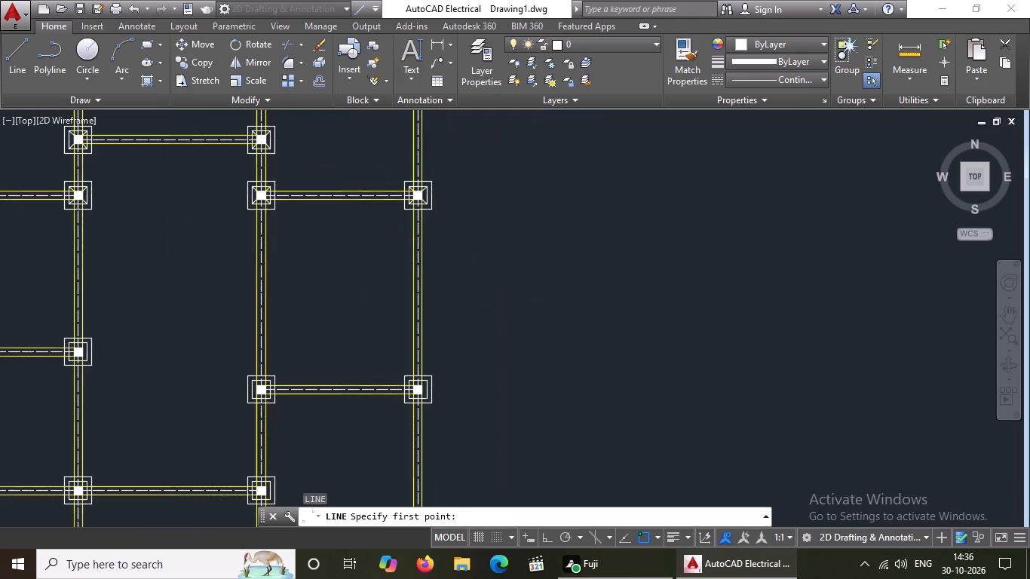
scroll(203, 296, up, 2)
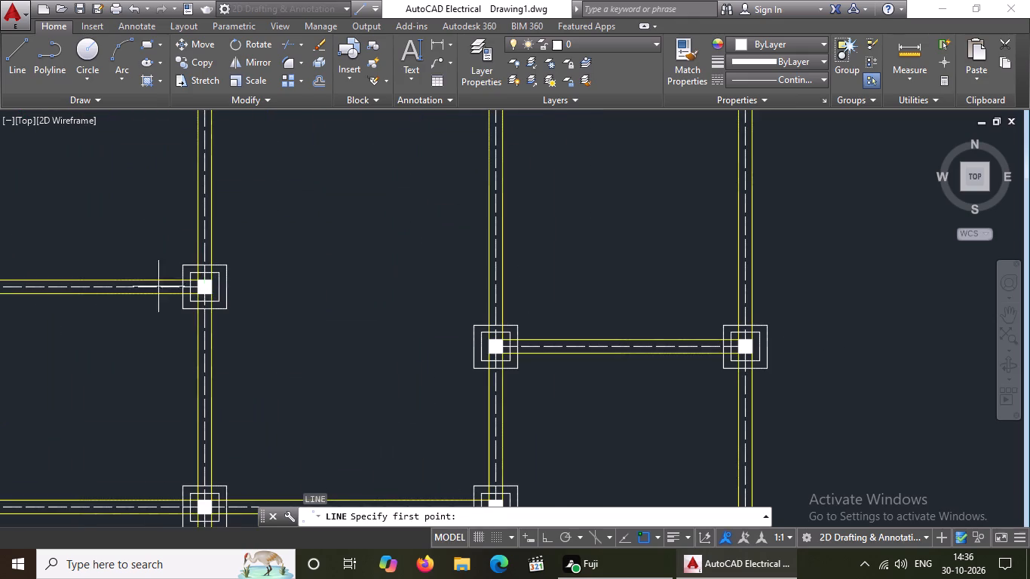
scroll(164, 282, down, 2)
middle_click(122, 269)
middle_drag(185, 311, 383, 389)
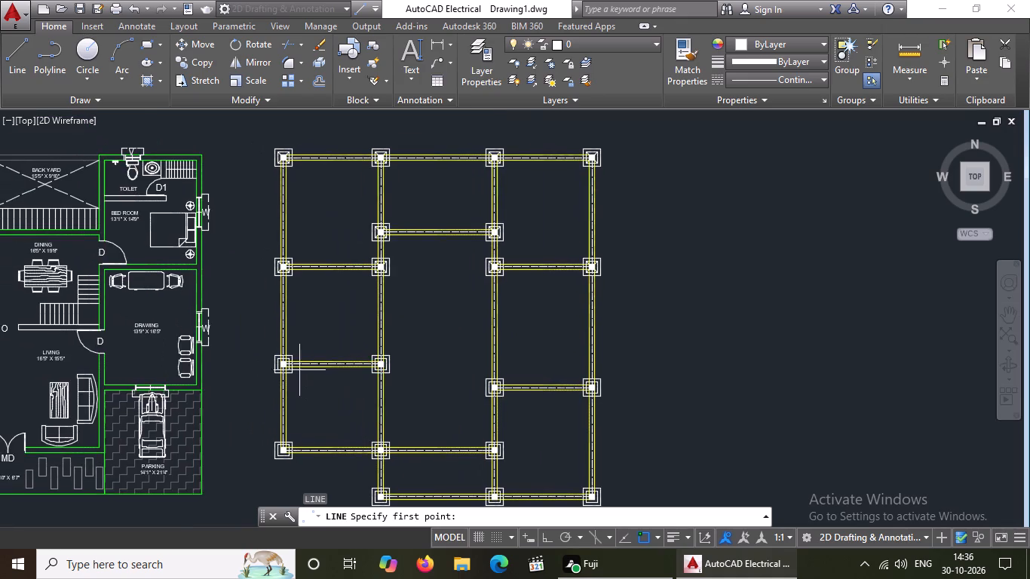
scroll(296, 368, up, 2)
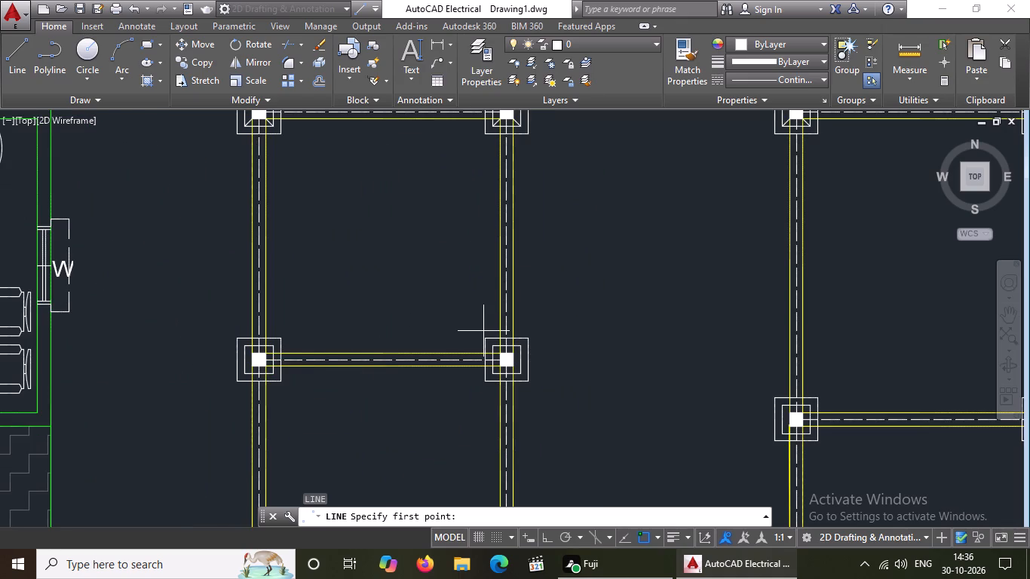
scroll(483, 331, down, 1)
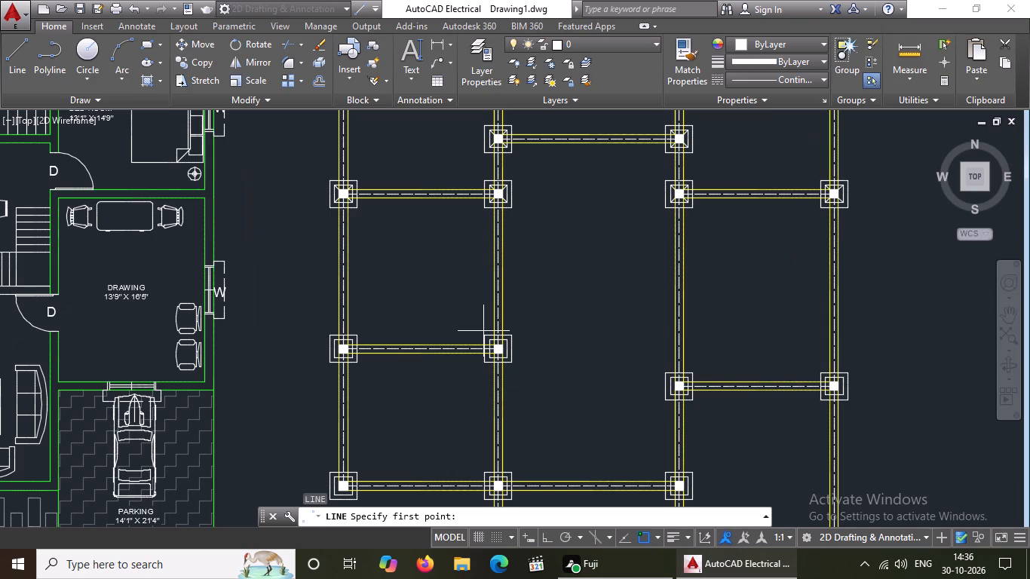
scroll(513, 369, up, 4)
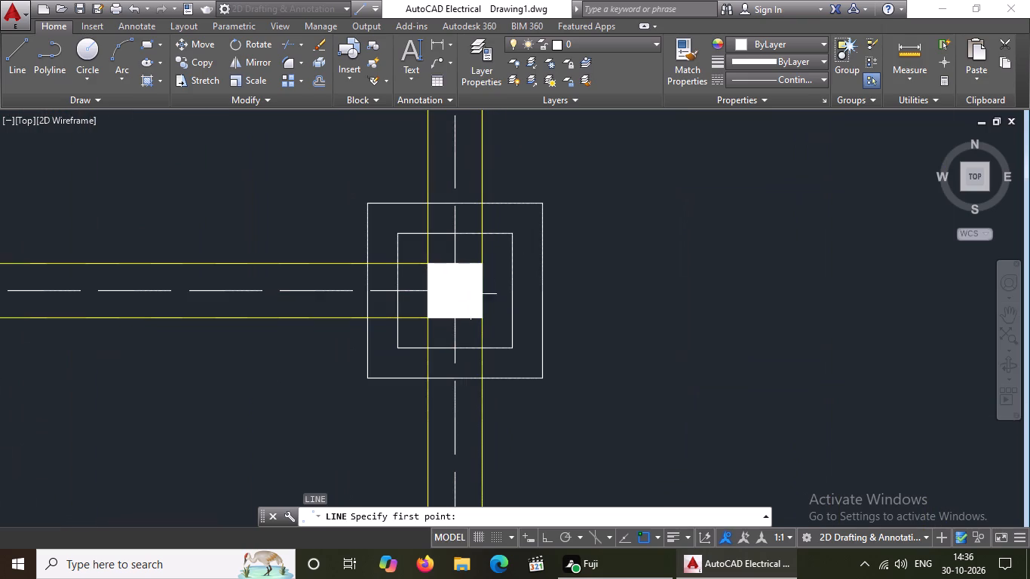
click(481, 261)
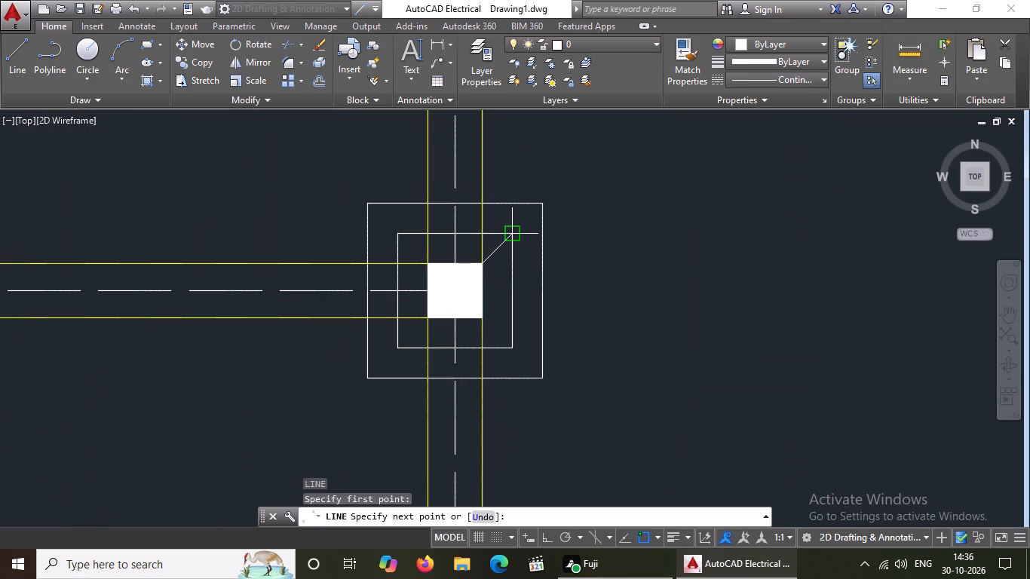
click(507, 237)
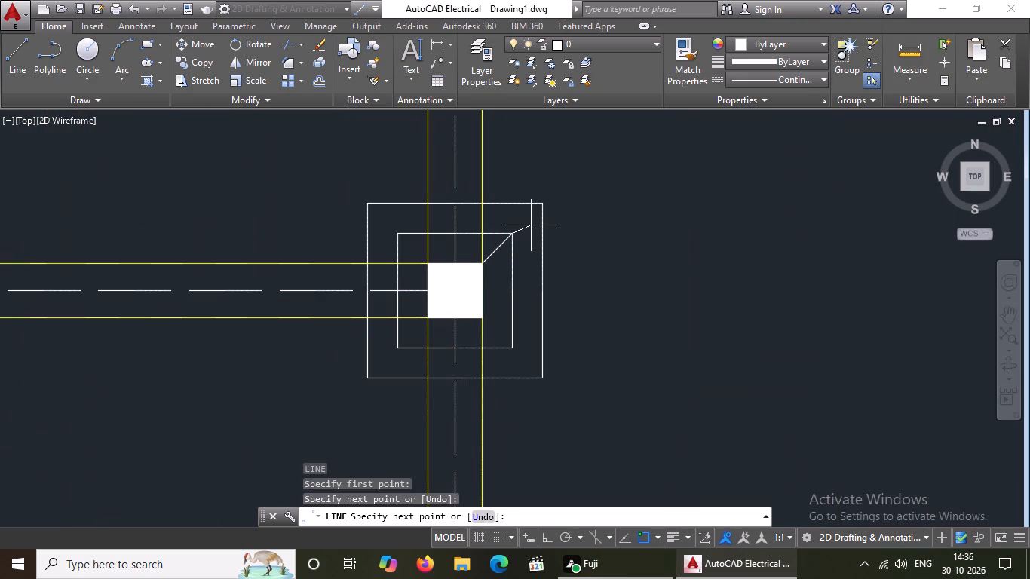
key(Return)
key(l)
key(Return)
scroll(531, 225, up, 1)
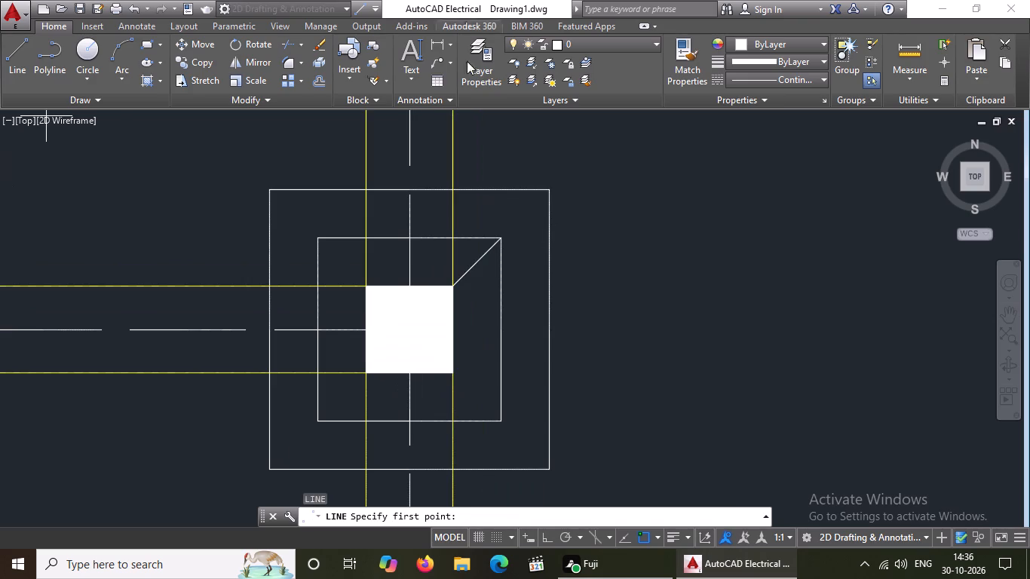
click(367, 283)
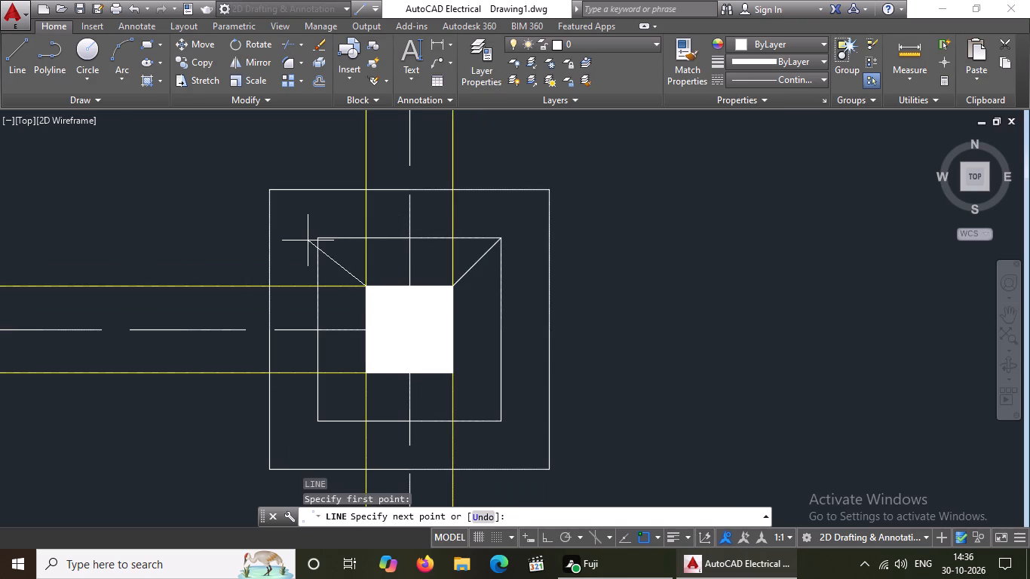
click(320, 240)
key(Return)
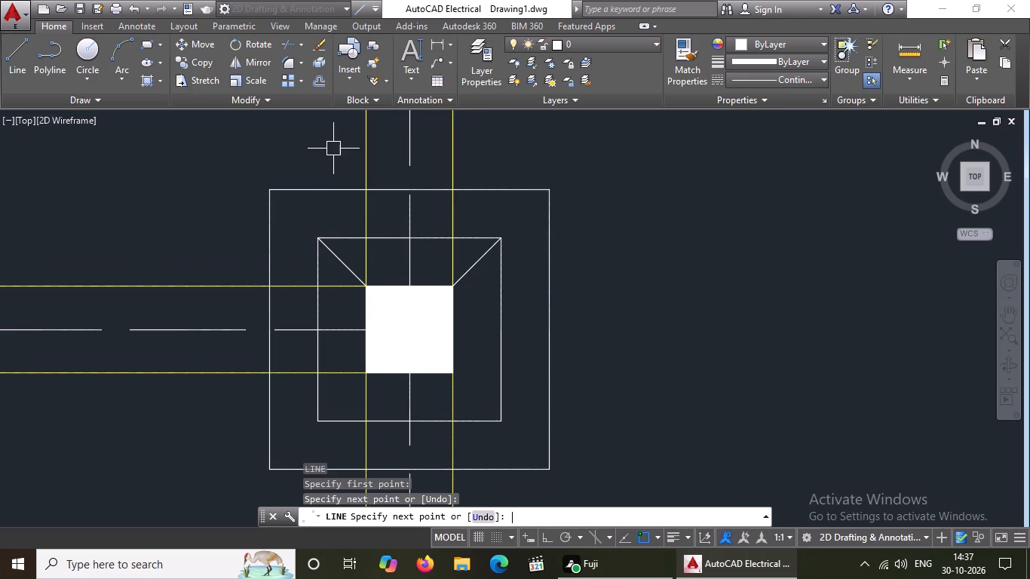
Draw the two southern corner diagonals from the column to the inner square on that west-bay beam's east footing.
key(l)
key(Return)
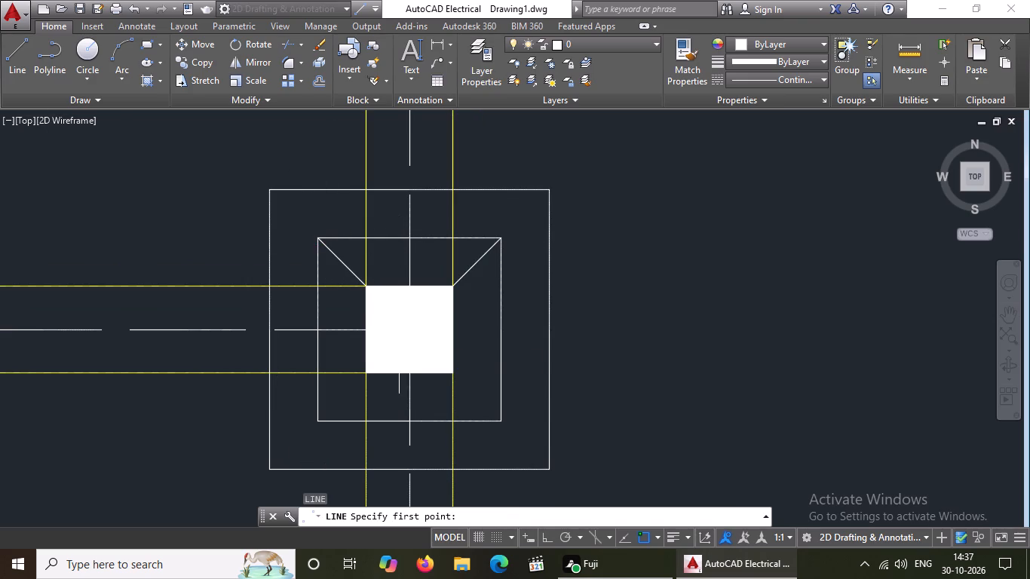
click(368, 375)
drag(319, 422, 299, 432)
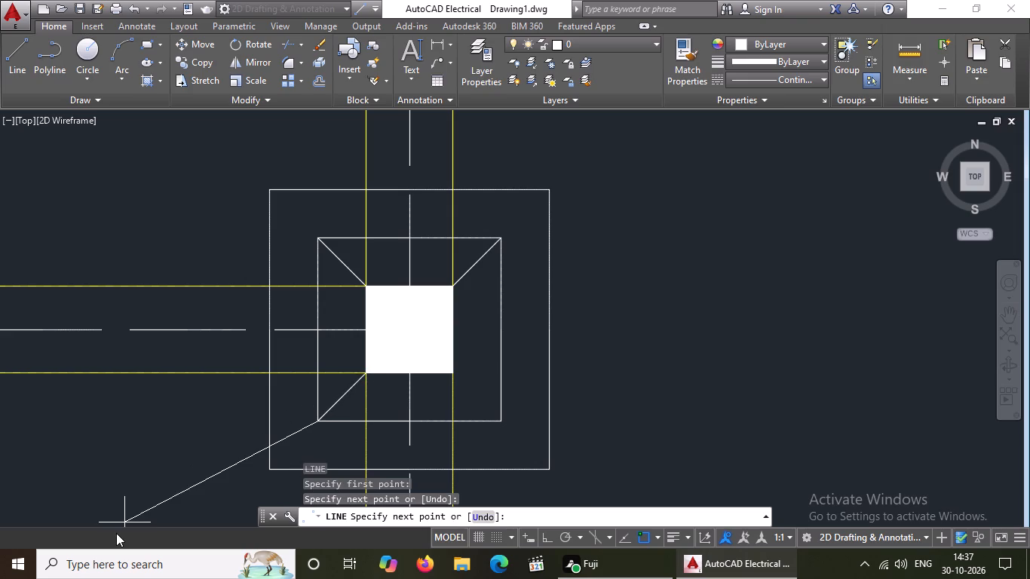
key(Return)
key(l)
key(Return)
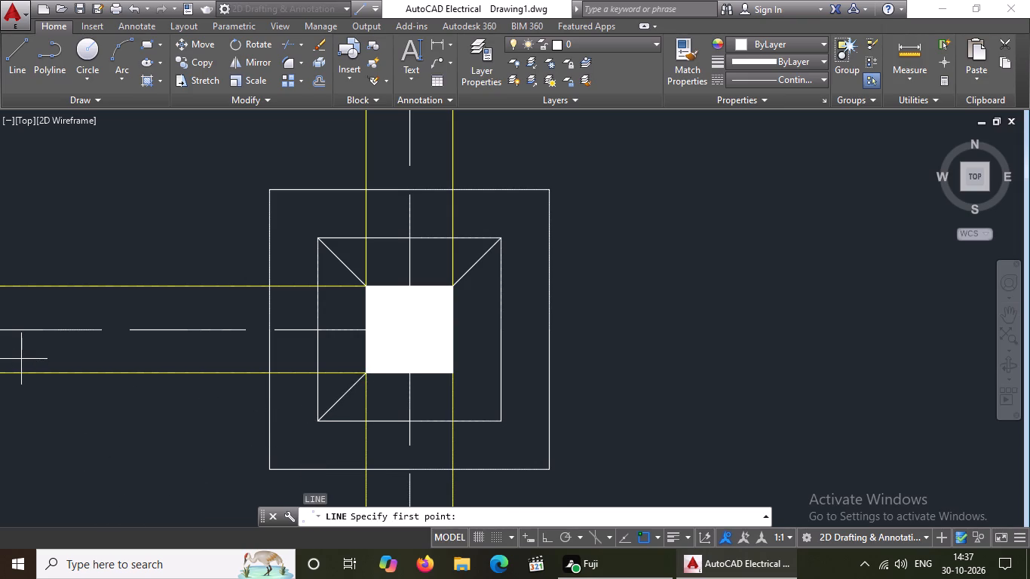
click(455, 372)
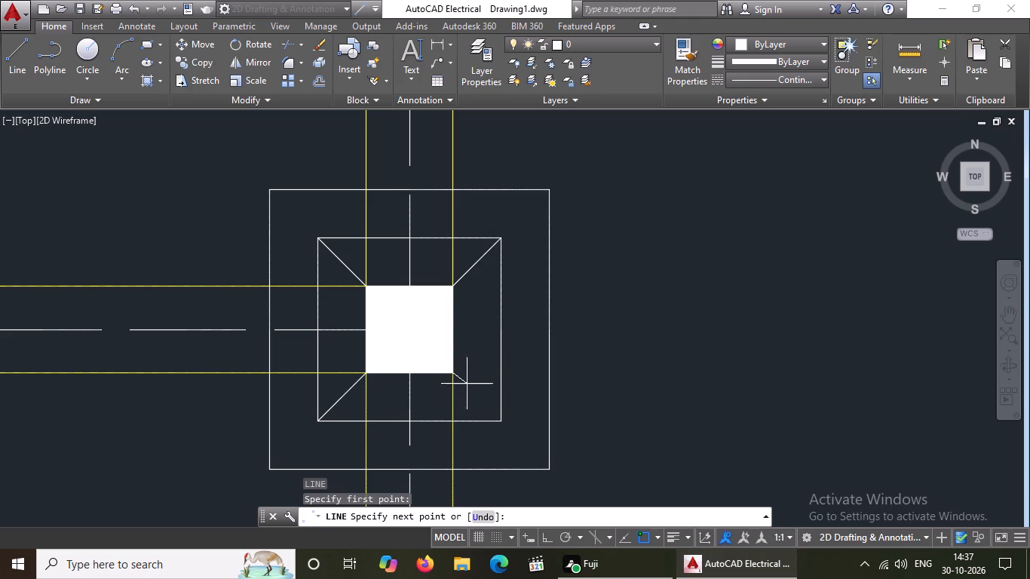
drag(499, 421, 574, 440)
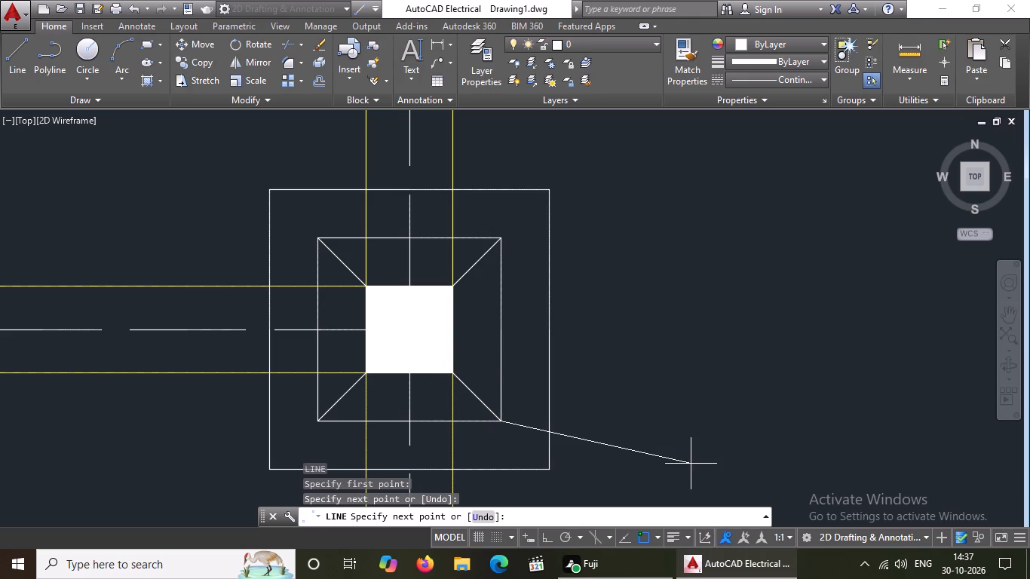
key(Return)
On the west-edge footing of the same west-bay beam, draw lines joining the column's two northern corners to the inner square's matching corners.
key(l)
key(Return)
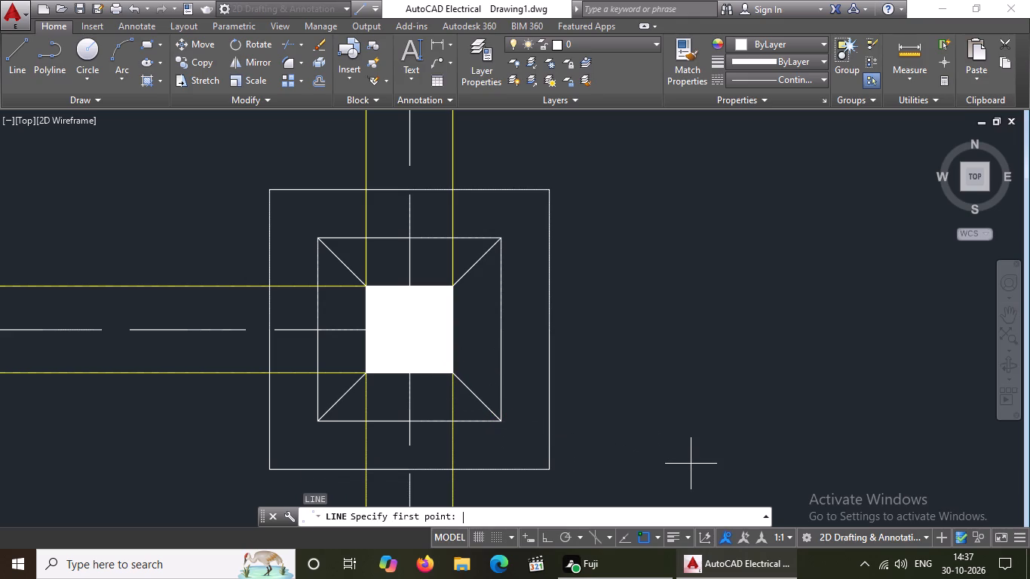
scroll(696, 195, down, 5)
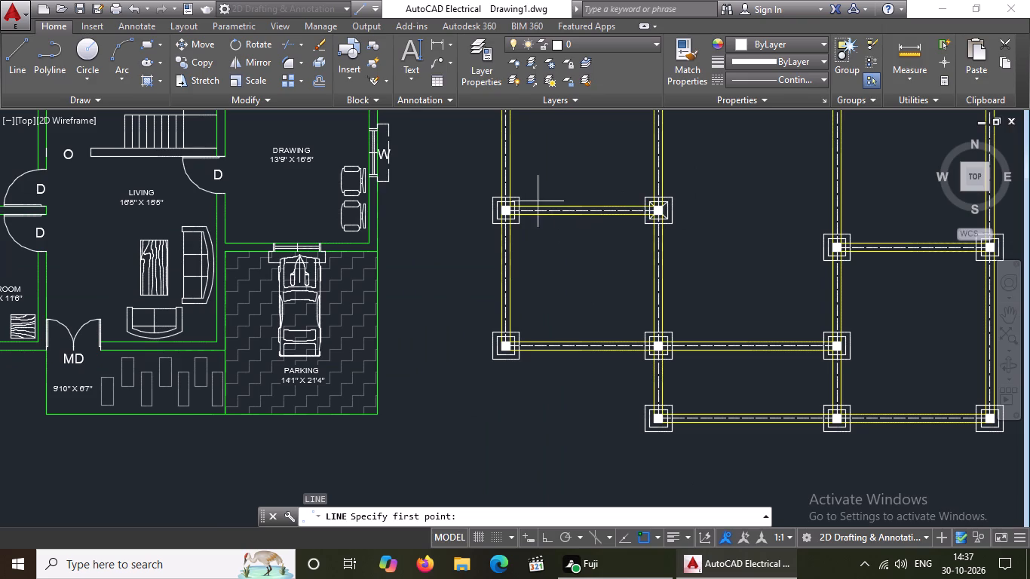
scroll(518, 189, up, 5)
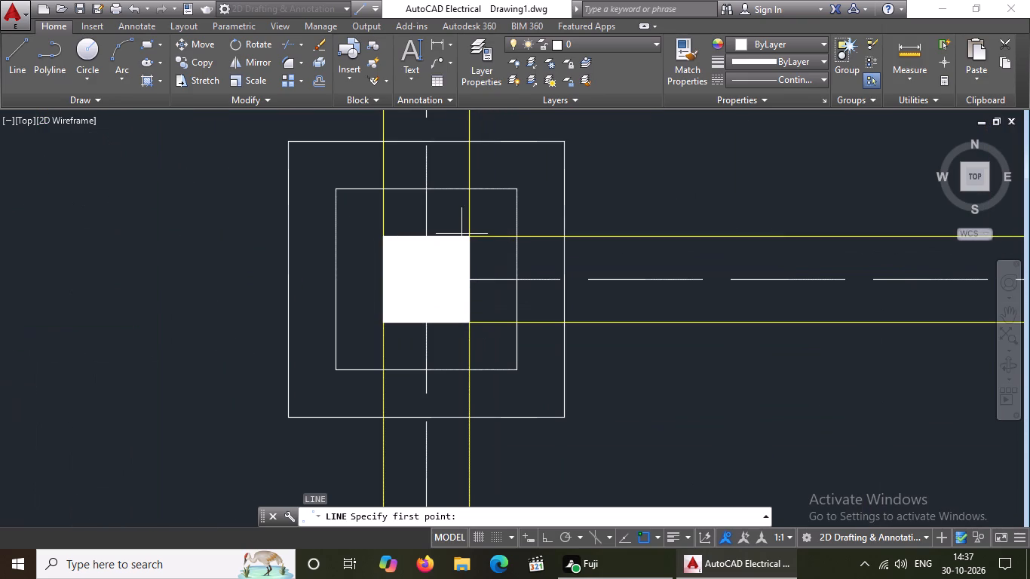
drag(469, 237, 478, 231)
drag(515, 188, 531, 179)
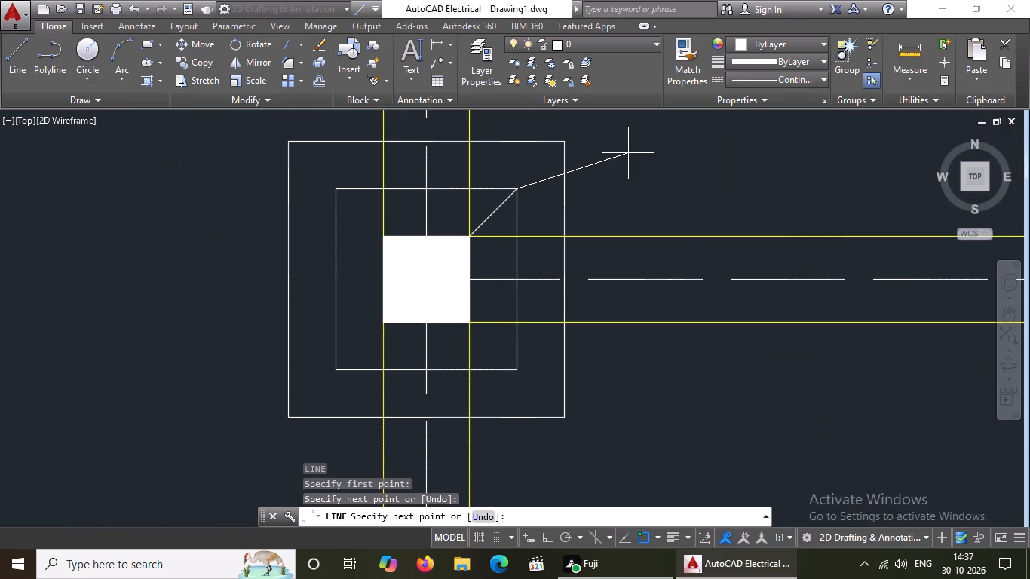
key(Return)
key(l)
key(Return)
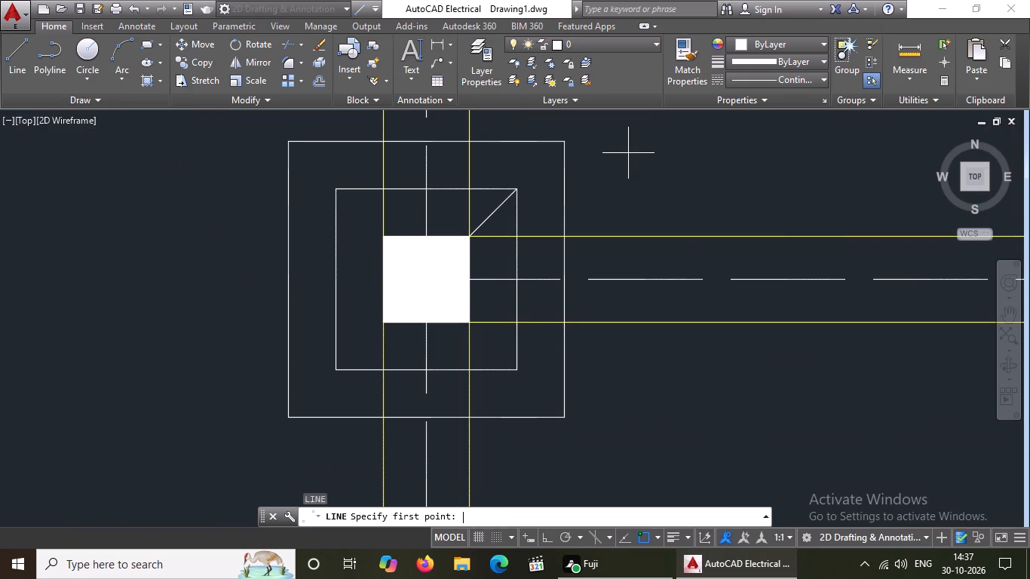
click(385, 237)
click(334, 188)
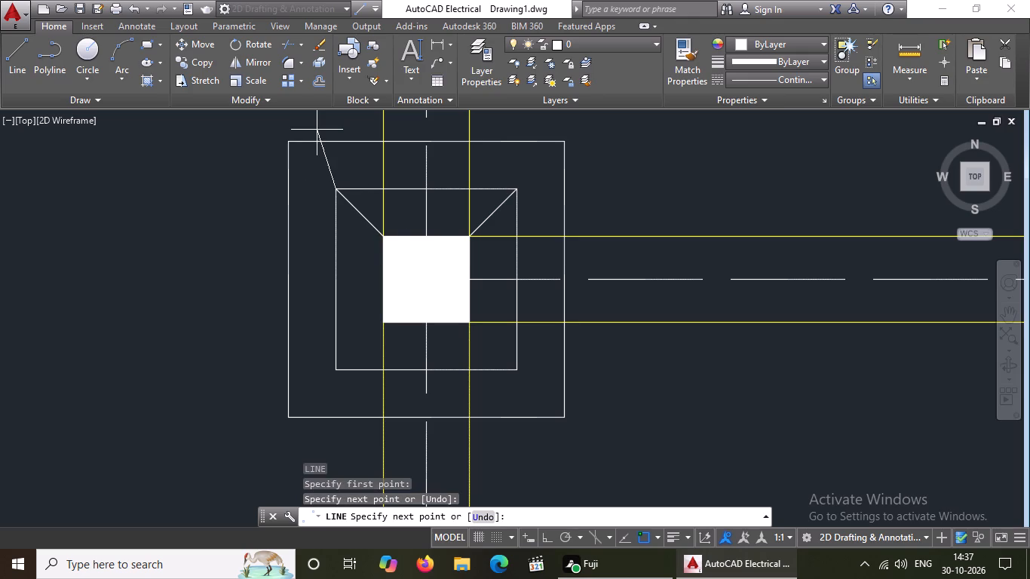
key(Return)
Draw the two southern corner diagonals from the column to the inner square on the west-bay beam's west-edge footing.
key(l)
key(Return)
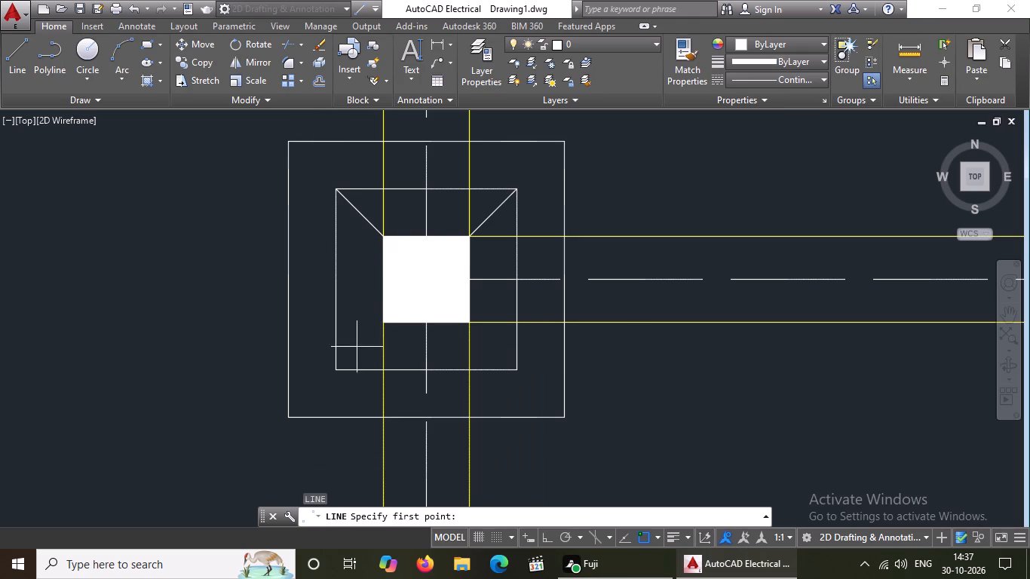
click(386, 321)
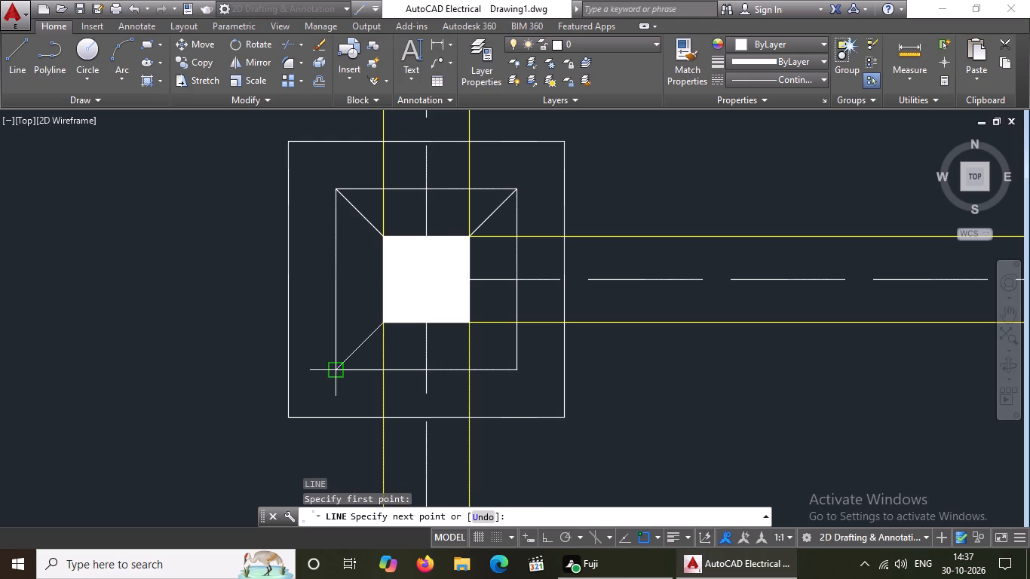
click(333, 370)
key(Return)
key(l)
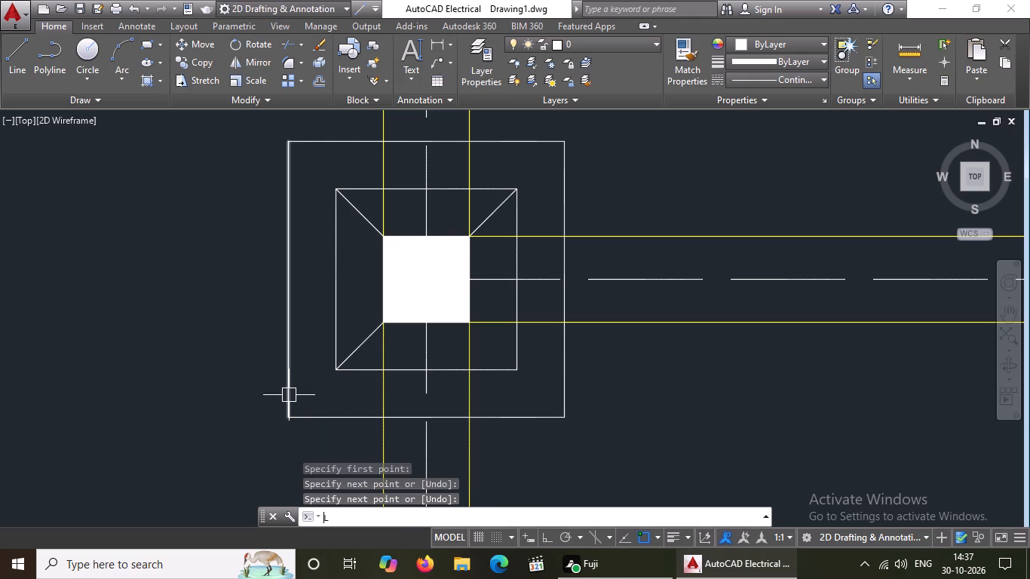
key(Return)
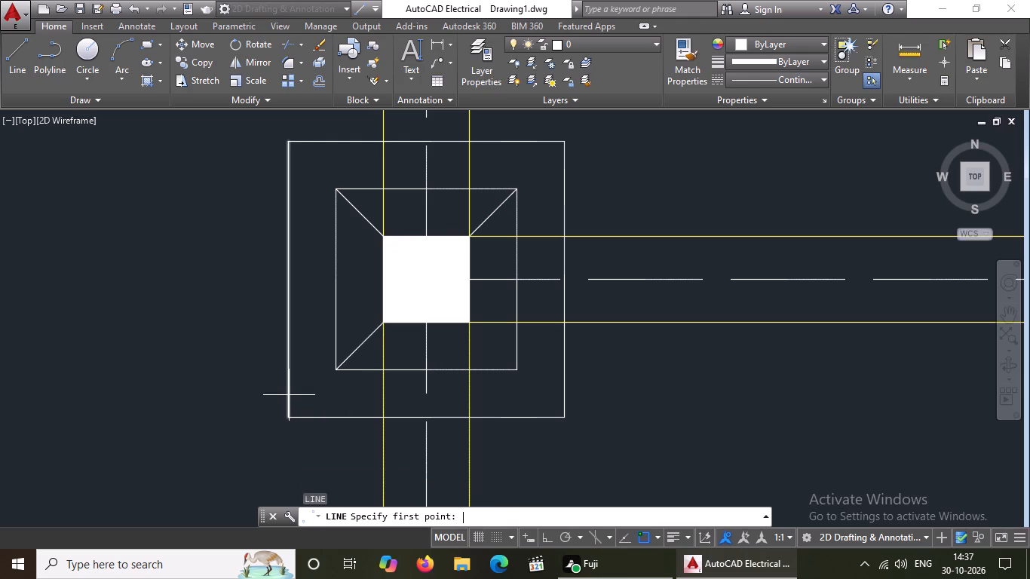
click(468, 323)
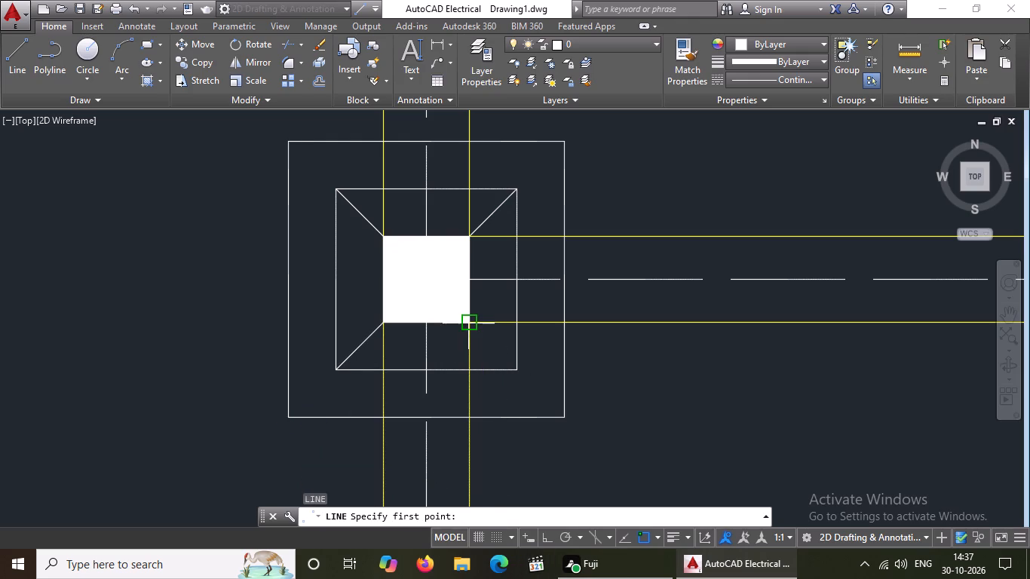
click(516, 369)
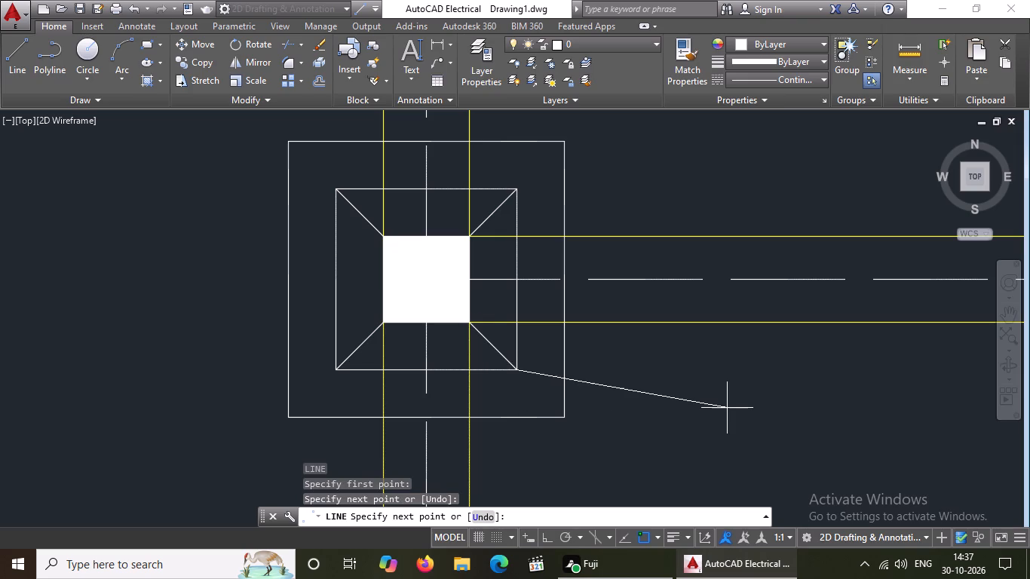
key(Return)
On the west-end footing of the next beam to the south, draw the column's two northern corner diagonals to the inner square.
key(l)
key(Return)
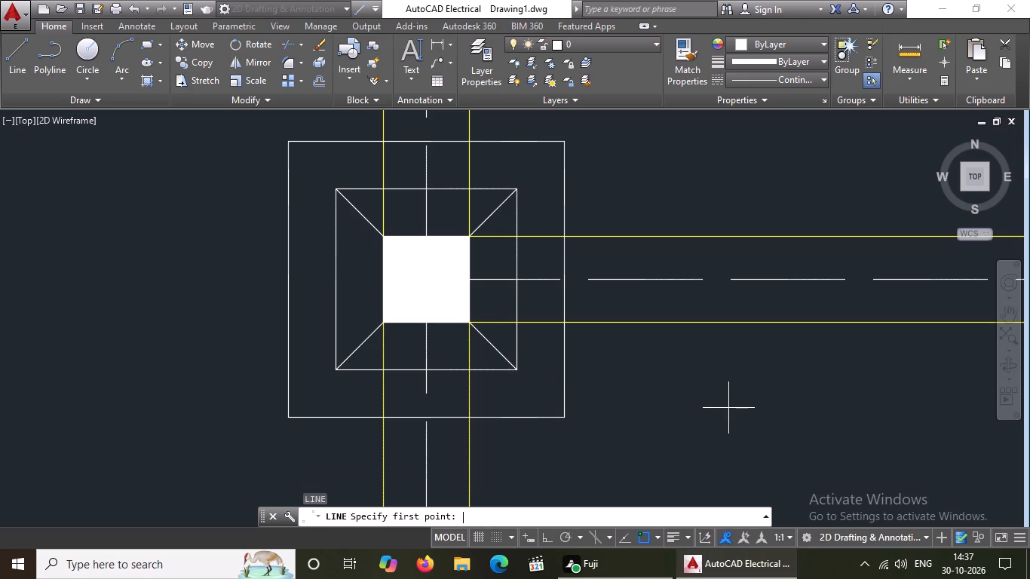
scroll(317, 118, down, 3)
scroll(701, 222, down, 1)
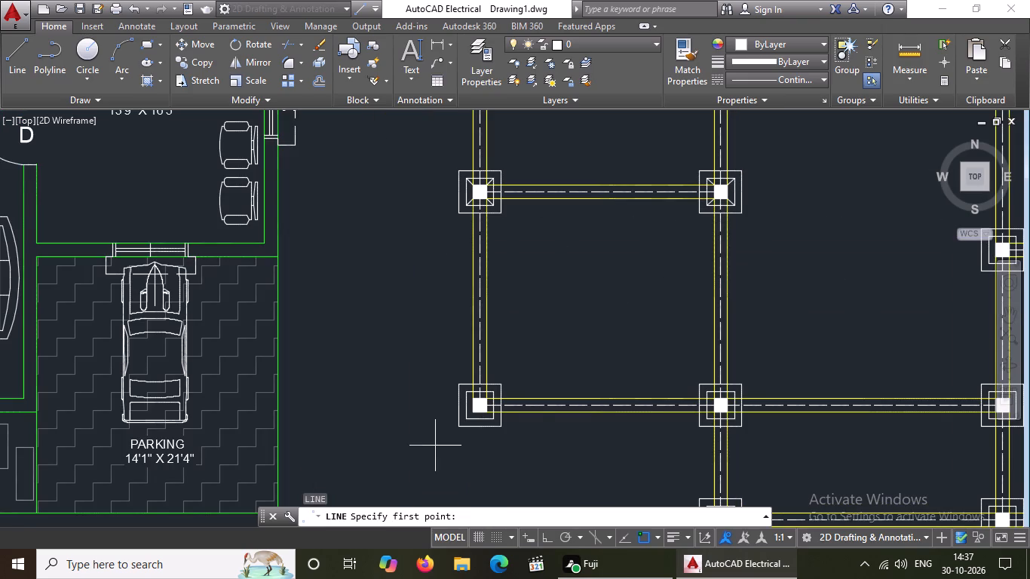
scroll(511, 400, up, 3)
scroll(416, 394, up, 1)
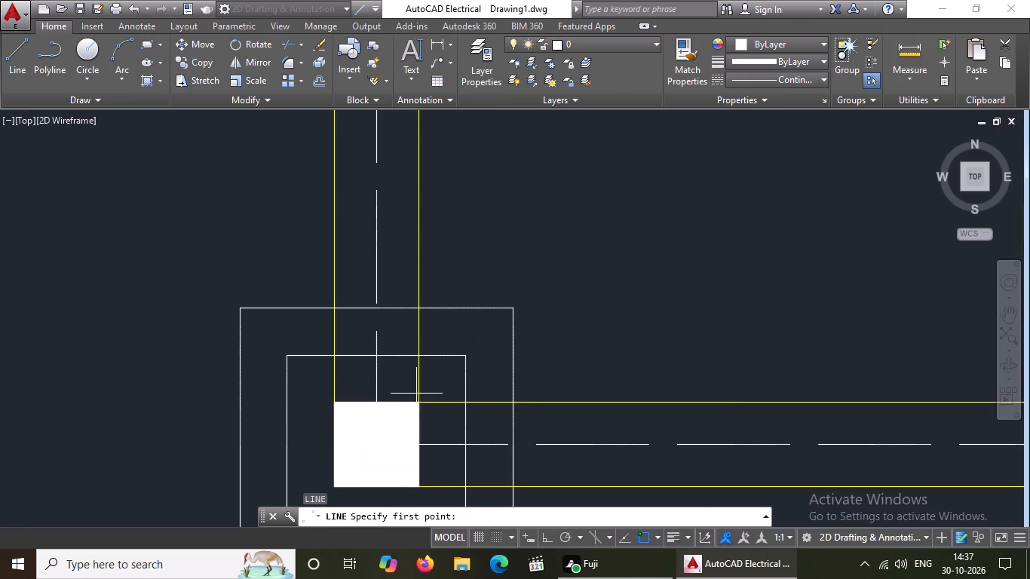
click(418, 403)
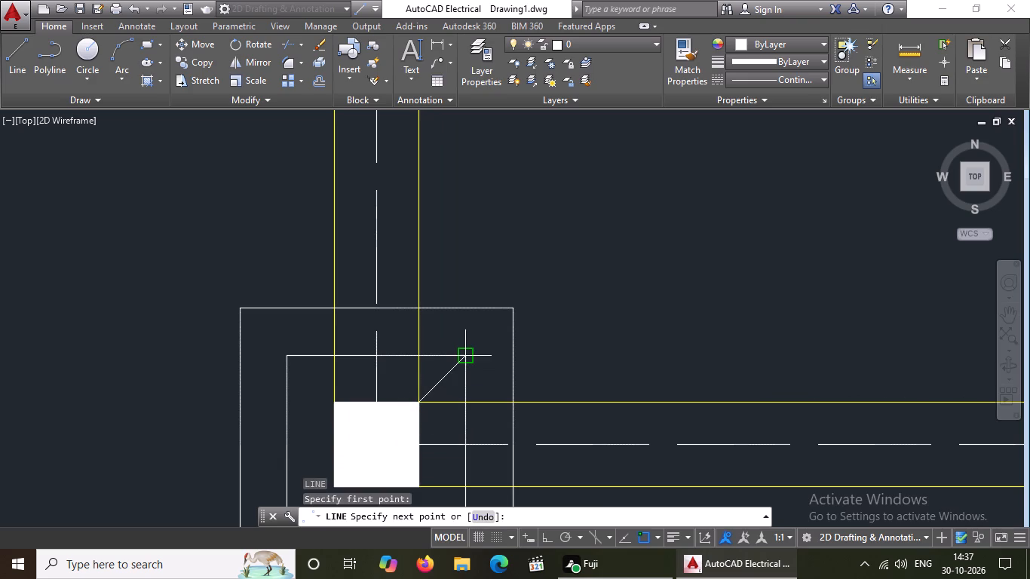
click(466, 356)
key(Return)
key(l)
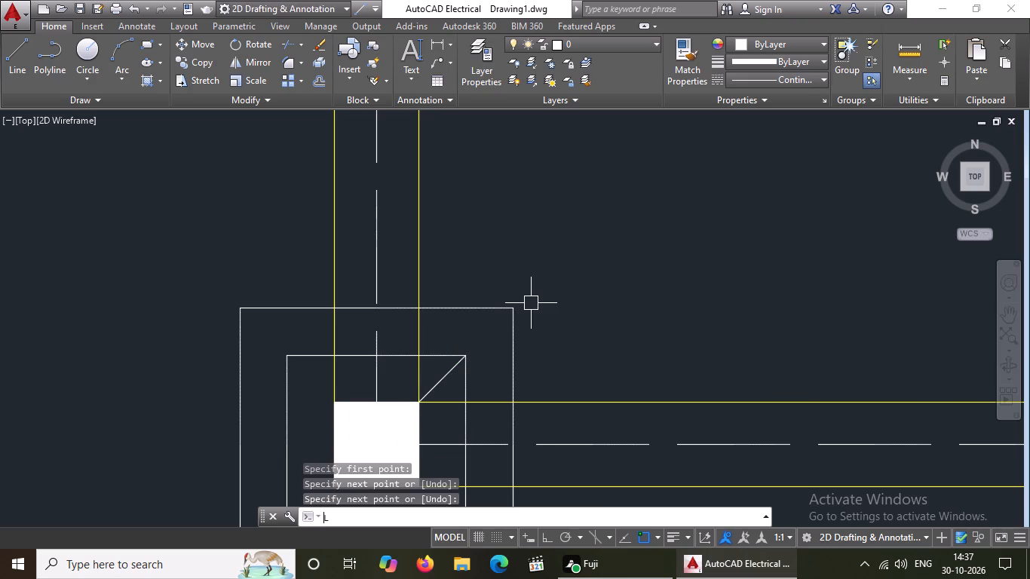
key(Return)
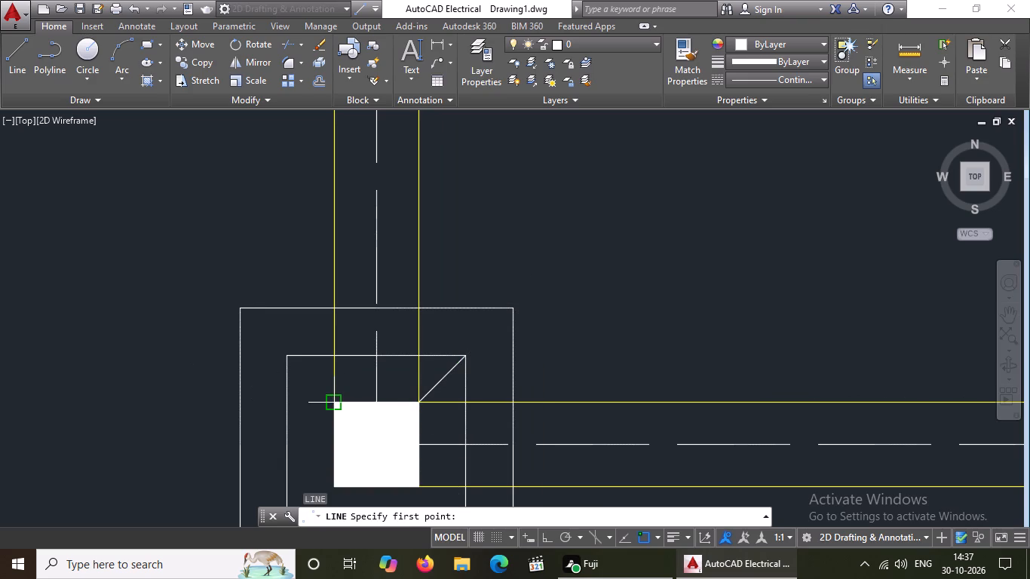
click(331, 402)
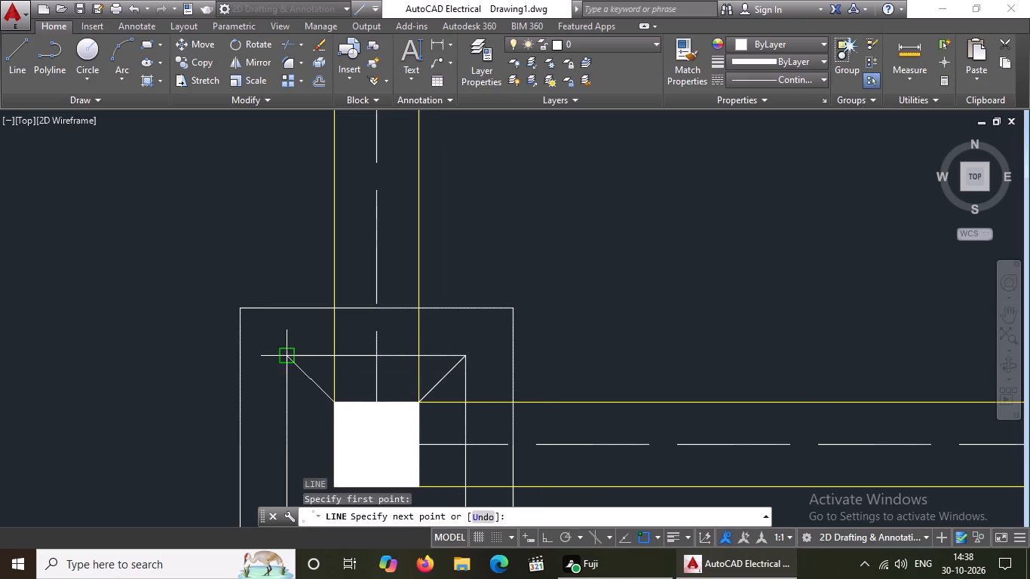
click(286, 357)
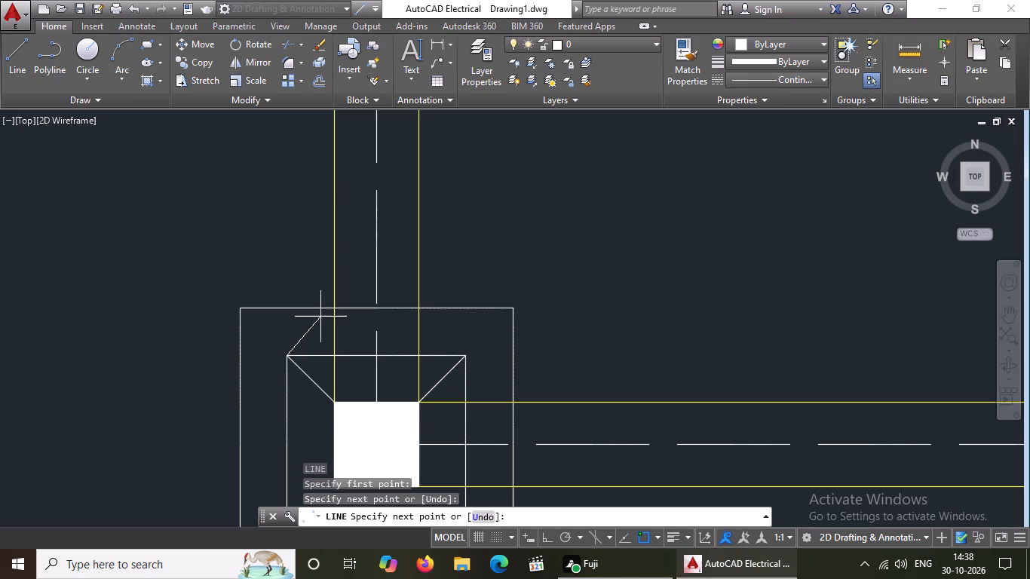
key(Return)
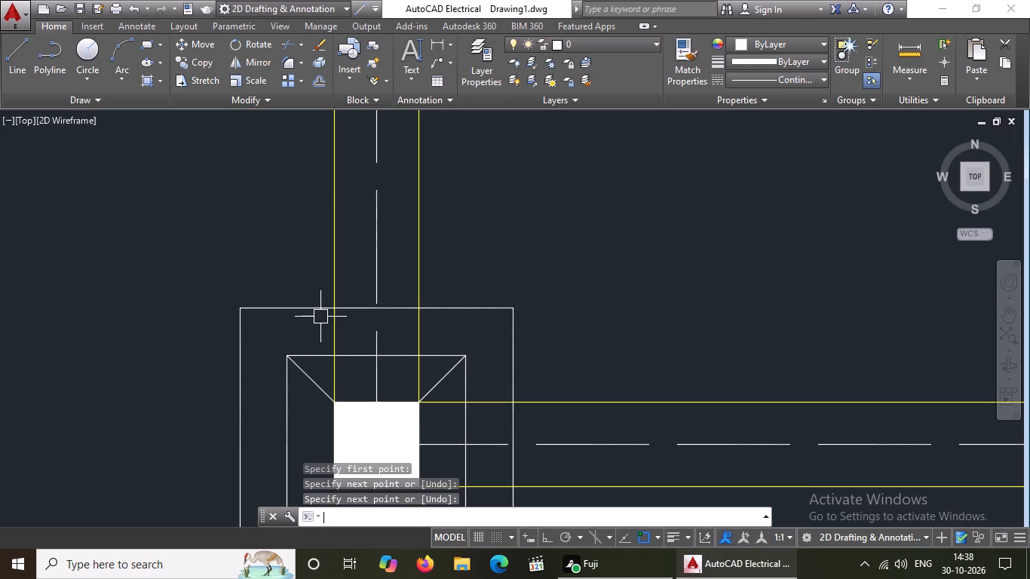
Draw the two southern corner diagonals from the column to the inner square on that same west-end footing.
key(l)
key(Return)
scroll(322, 315, down, 5)
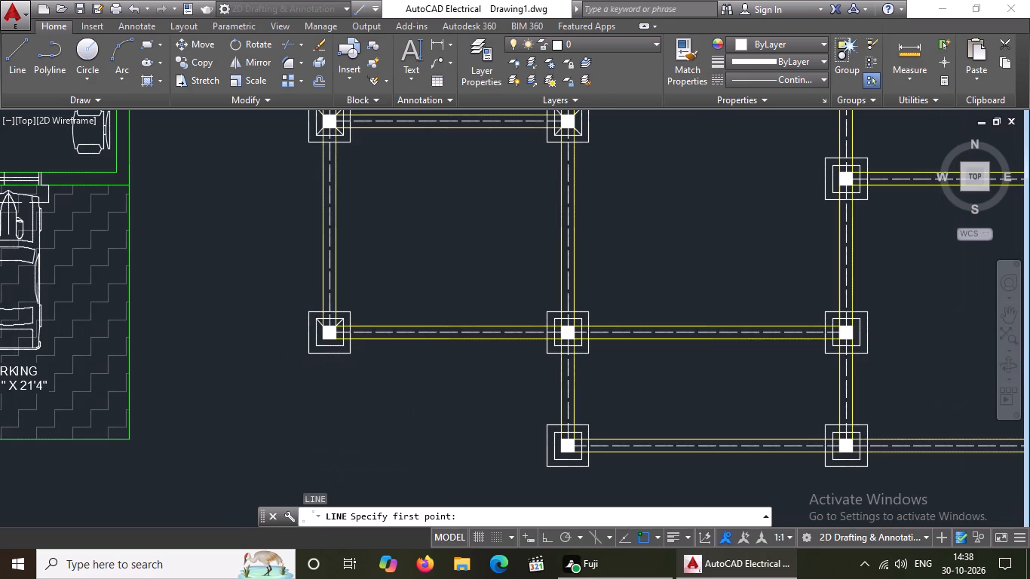
scroll(329, 302, up, 4)
scroll(330, 288, down, 2)
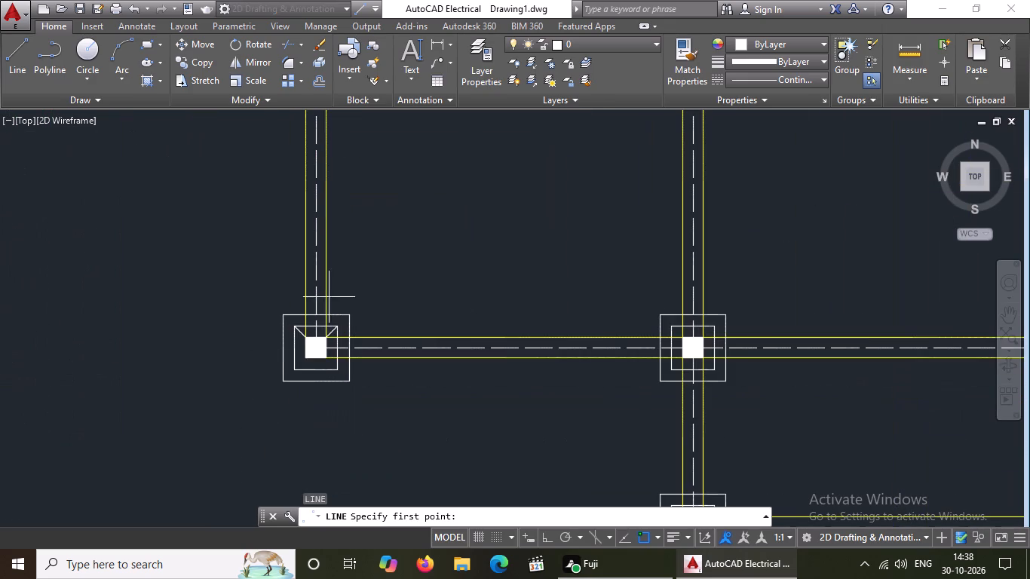
scroll(259, 376, up, 2)
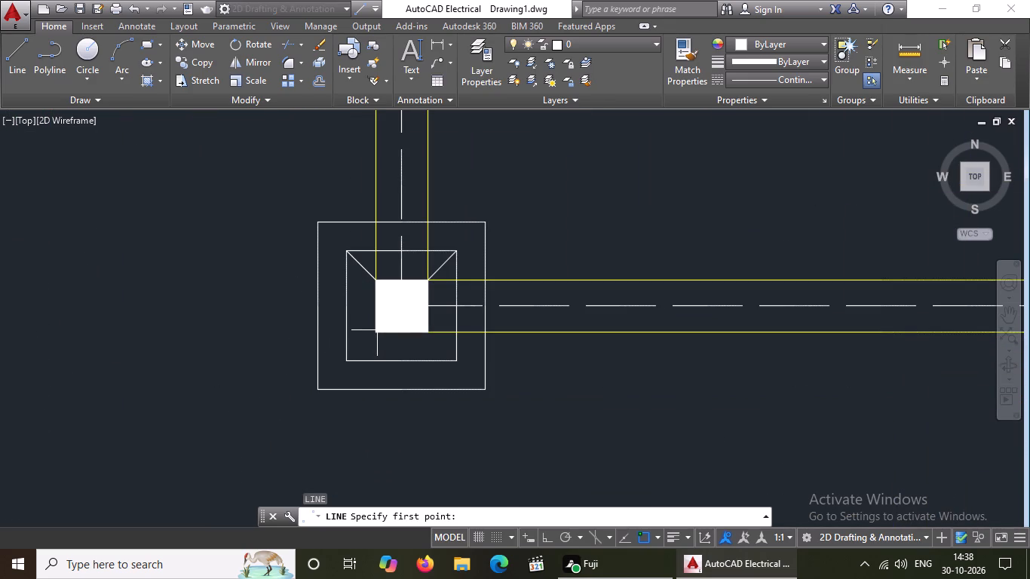
click(376, 338)
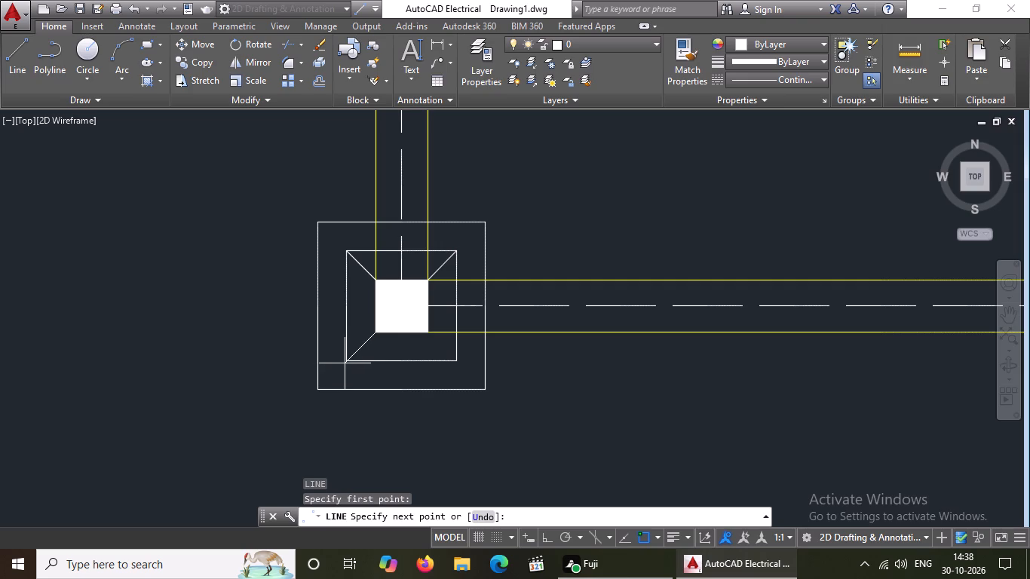
drag(346, 357, 326, 371)
key(Return)
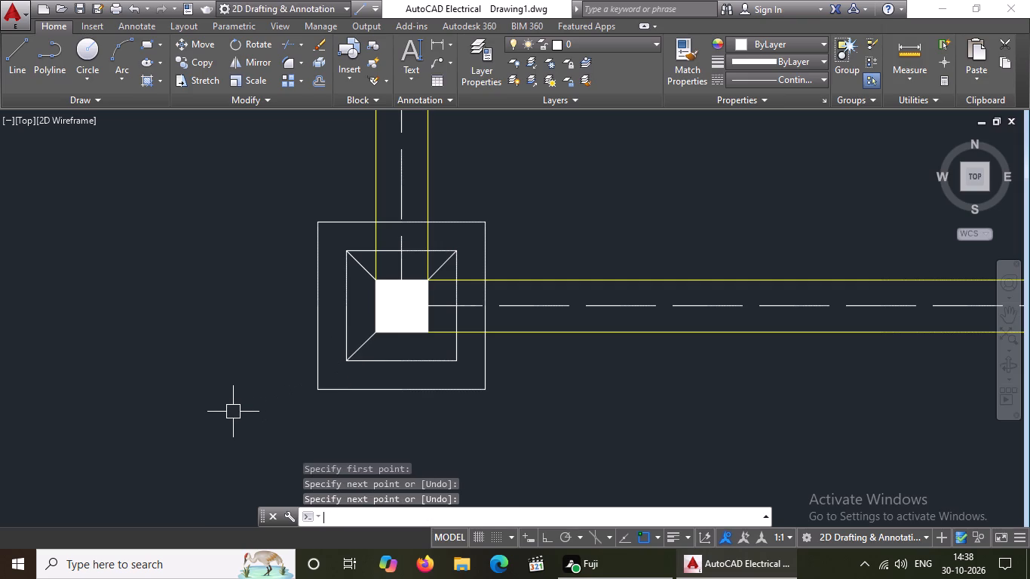
key(l)
key(Return)
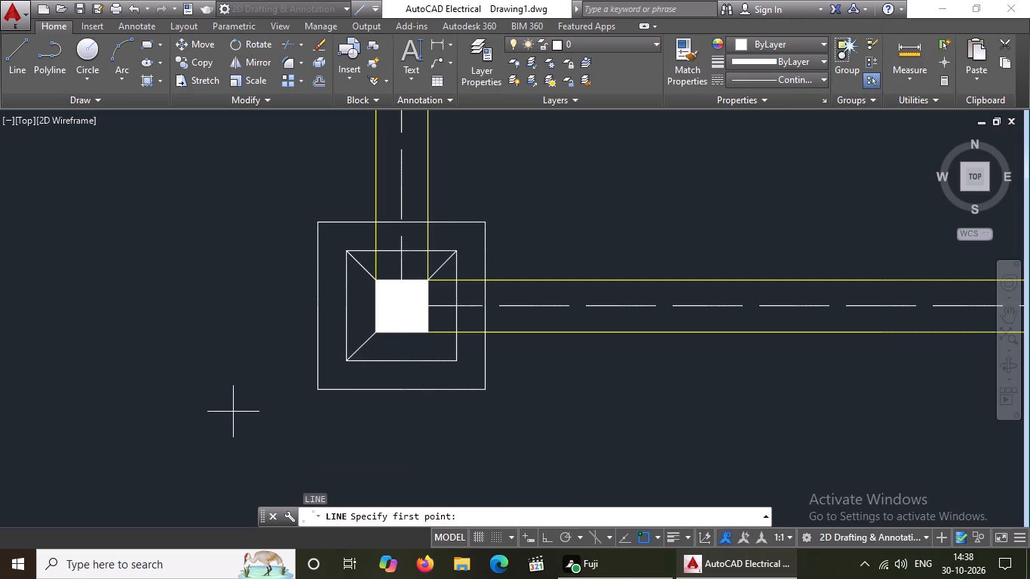
click(423, 332)
drag(456, 362, 483, 373)
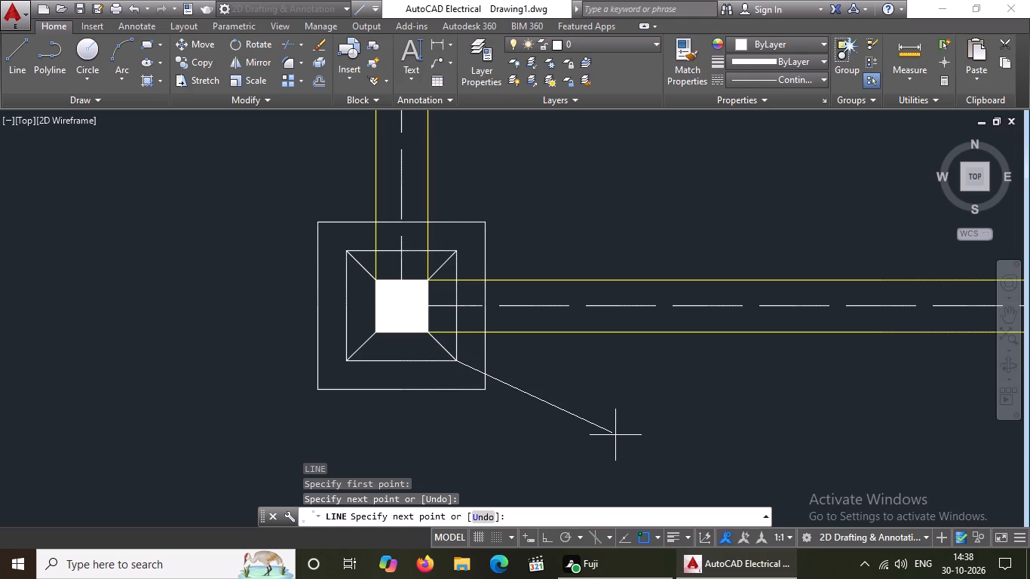
key(Return)
On the west-end footing of the southernmost beam, draw lines joining the column's two southern corners to the inner square's matching corners.
key(l)
key(Return)
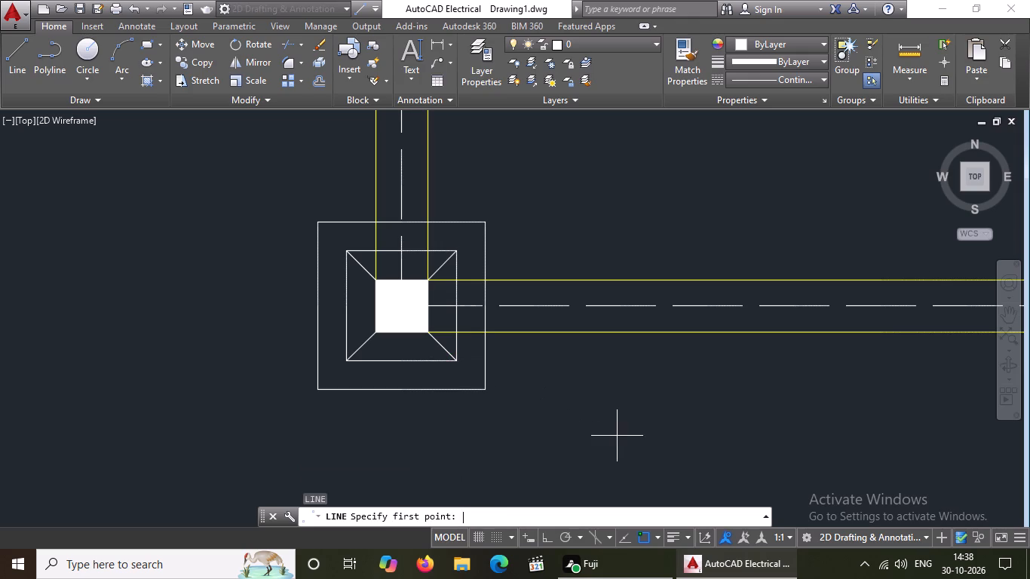
scroll(539, 357, down, 3)
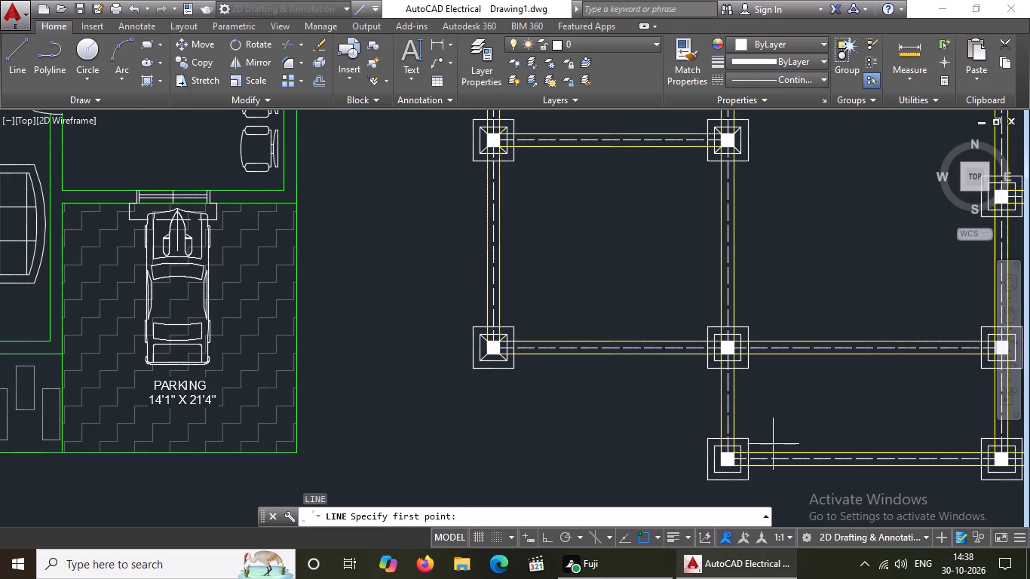
scroll(703, 350, down, 1)
scroll(793, 472, up, 2)
scroll(581, 347, up, 3)
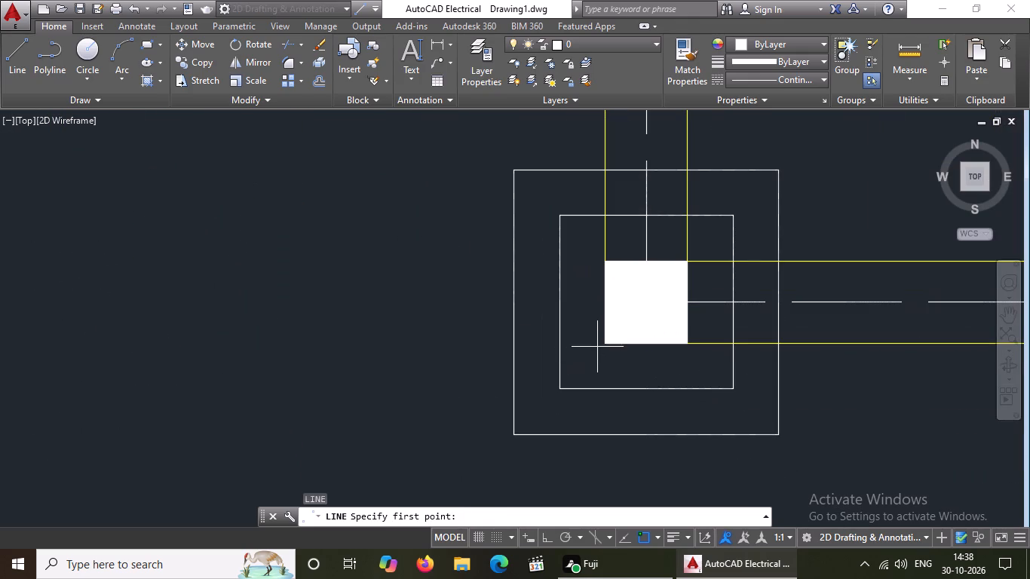
click(608, 342)
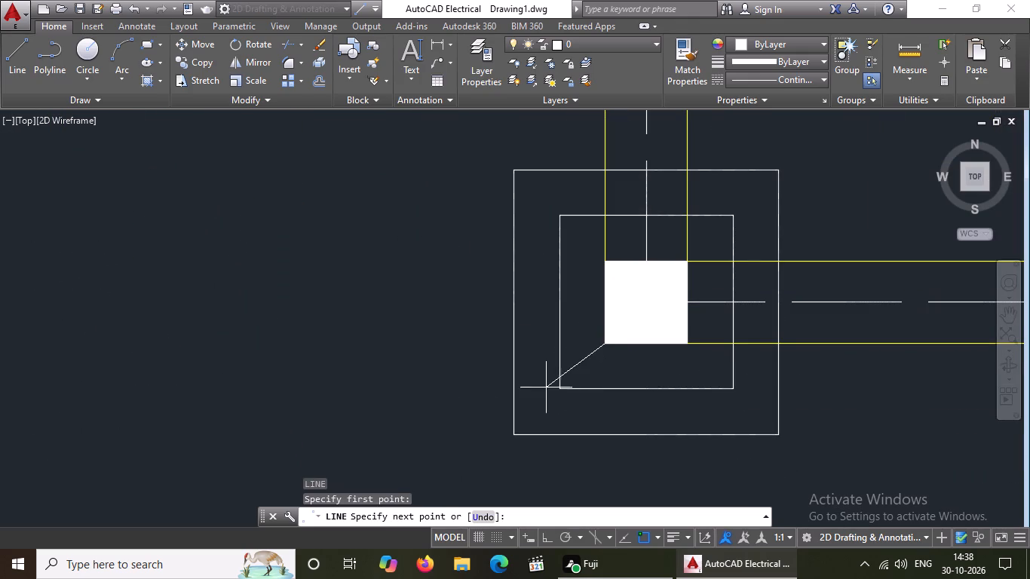
drag(564, 385, 544, 402)
key(Return)
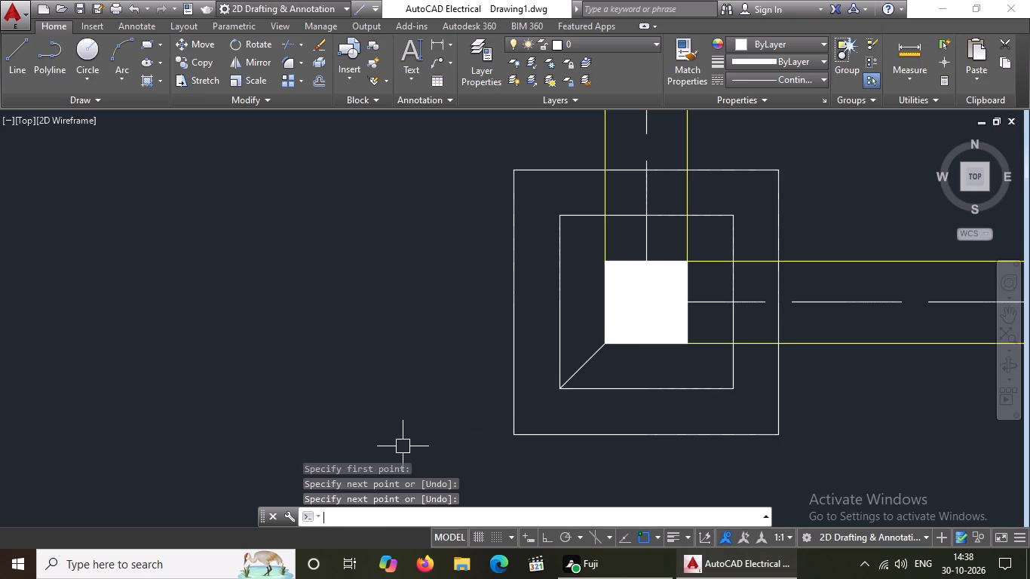
key(l)
key(Return)
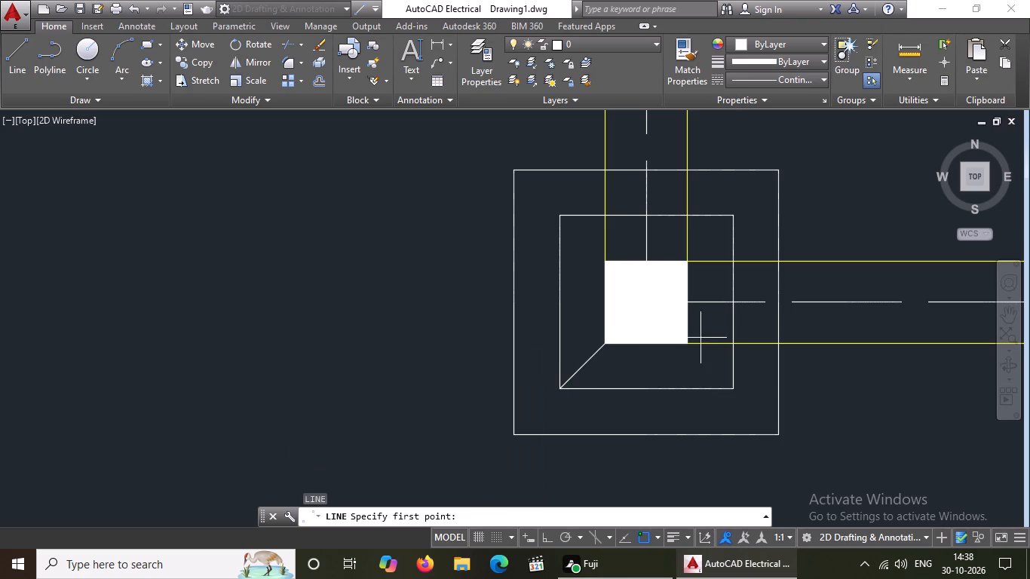
click(682, 345)
click(734, 387)
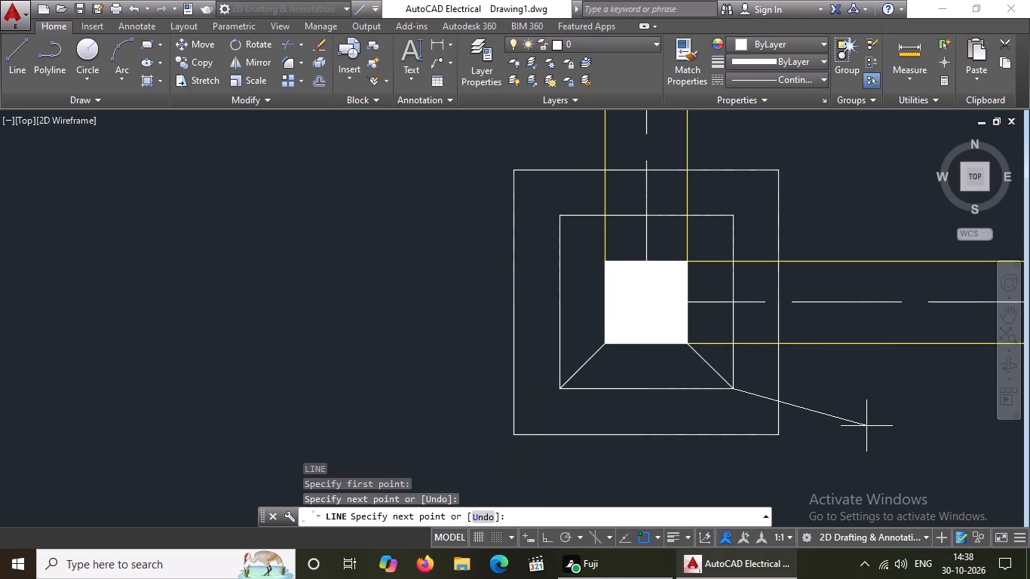
key(Return)
Draw the two northern corner diagonals from the column to the inner square on the southernmost beam's west-end footing.
key(l)
key(Return)
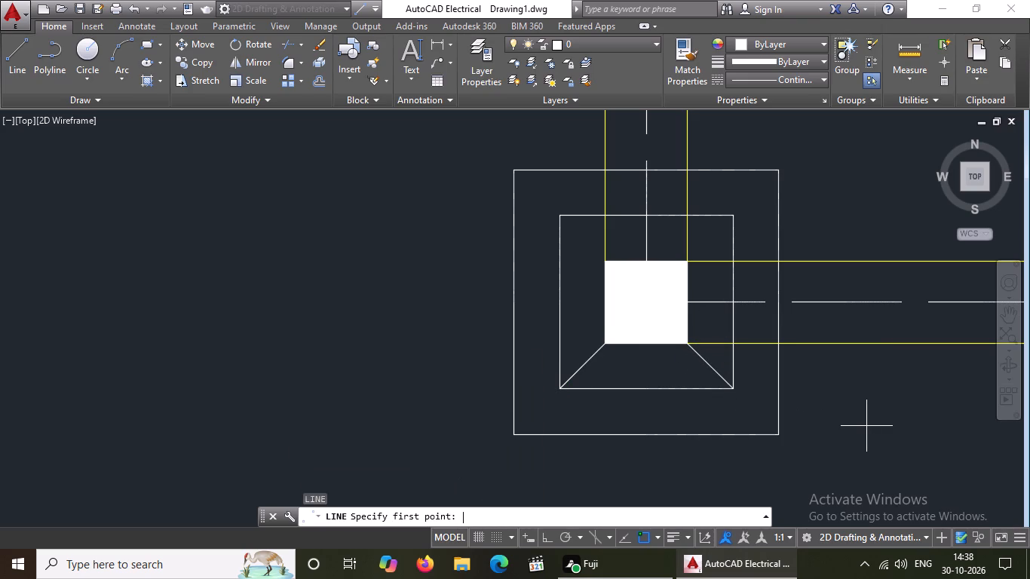
click(687, 256)
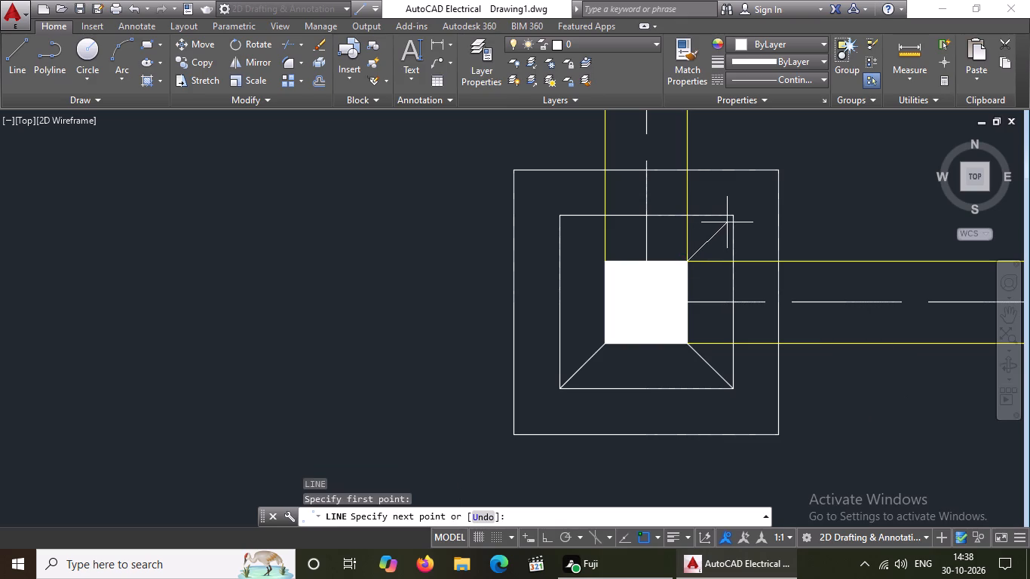
drag(734, 214, 740, 207)
key(Return)
key(l)
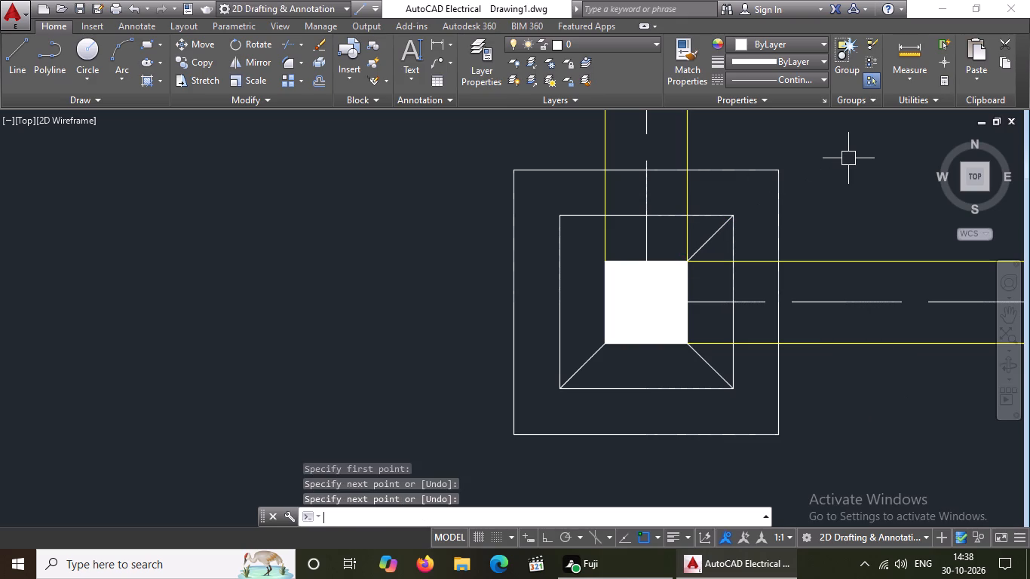
key(Return)
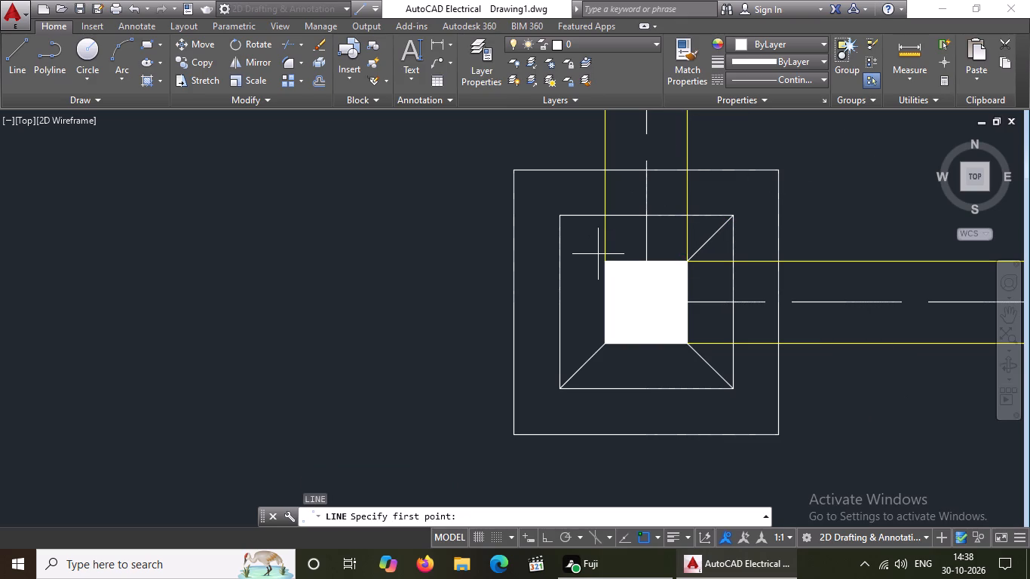
click(607, 262)
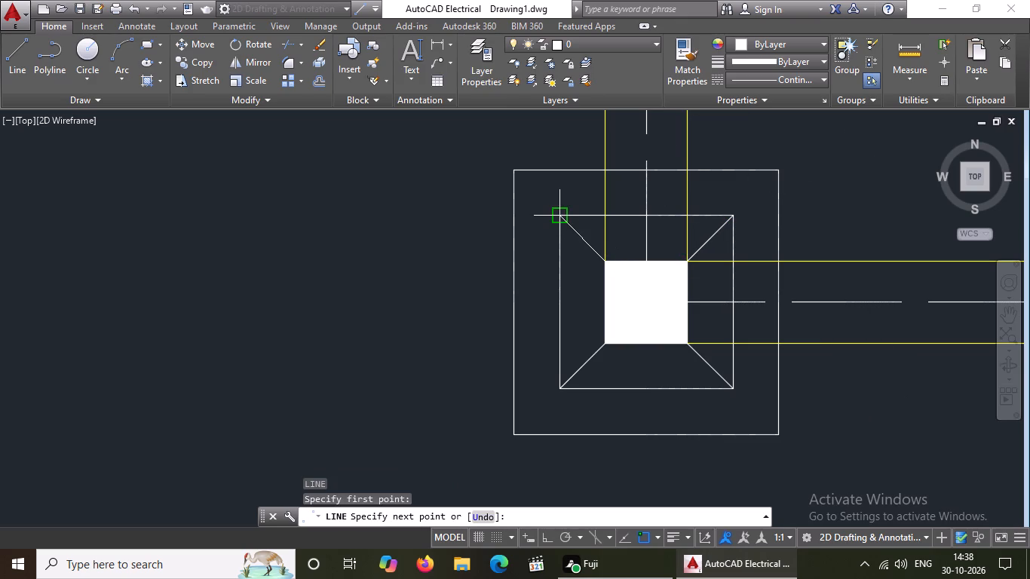
click(559, 216)
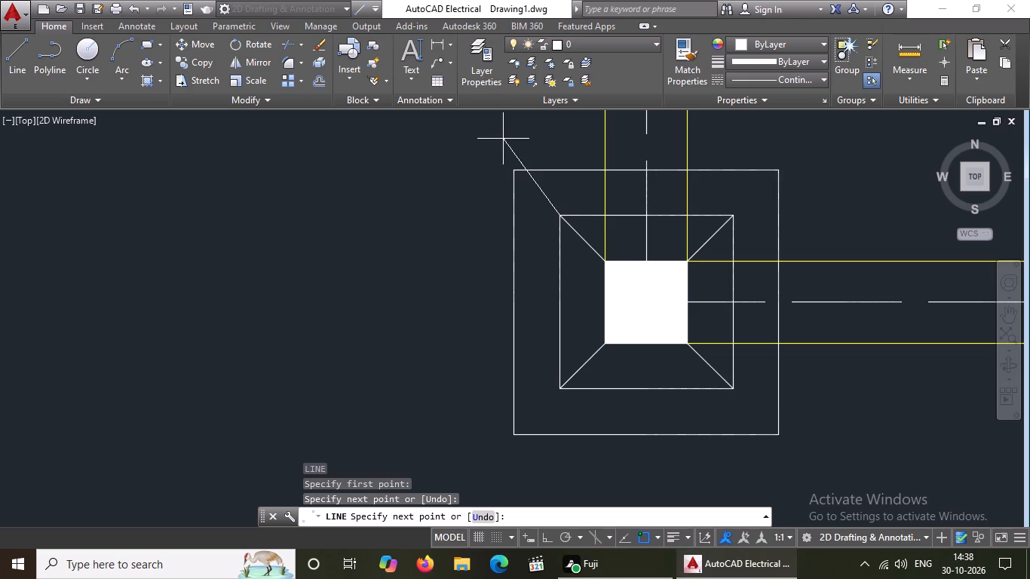
key(Return)
On the middle footing of the southernmost beam, draw lines joining the column's two northern corners to the inner square's matching corners.
key(l)
key(Return)
scroll(455, 241, down, 3)
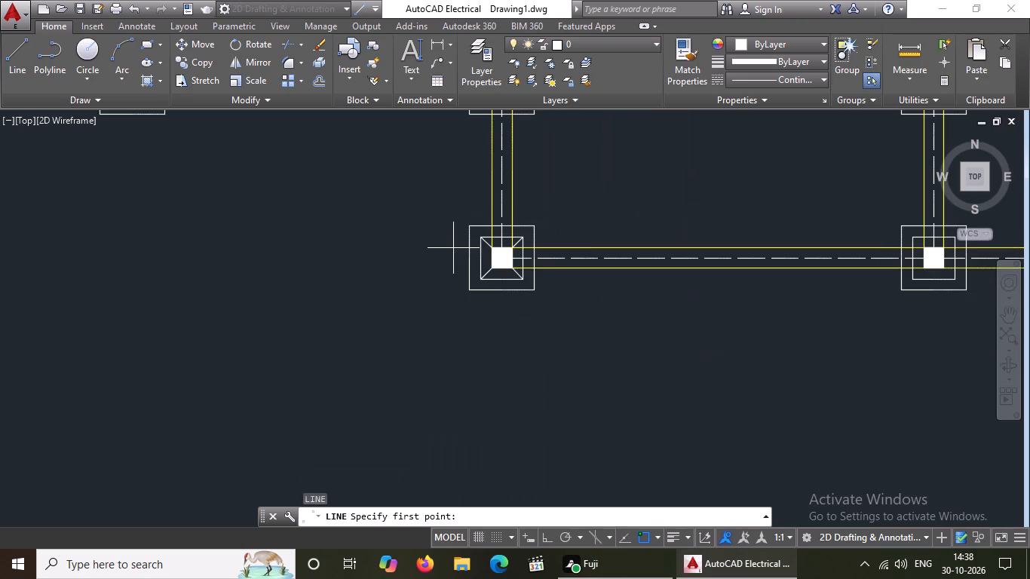
scroll(450, 260, down, 1)
scroll(841, 243, up, 2)
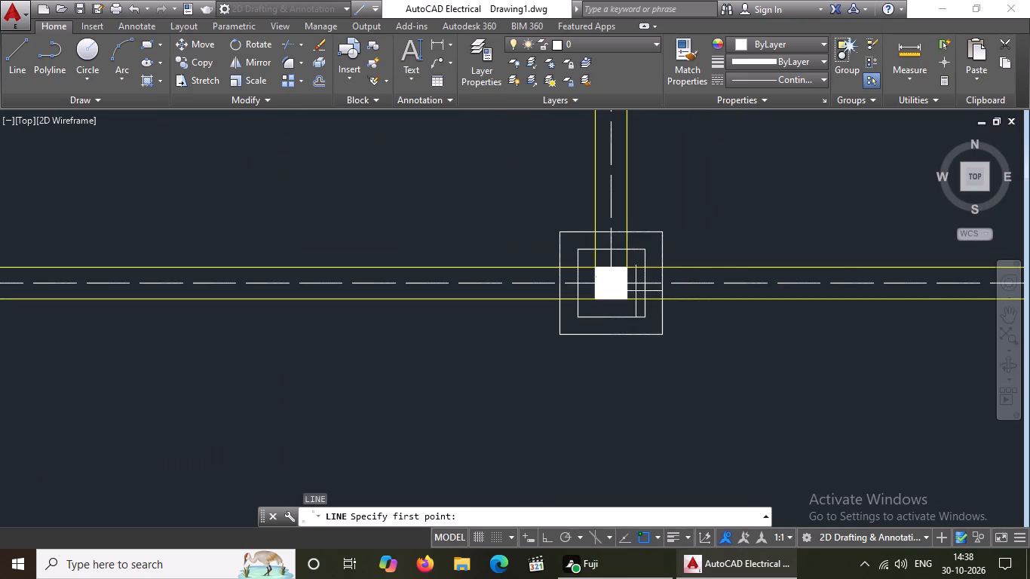
scroll(570, 268, up, 2)
click(636, 262)
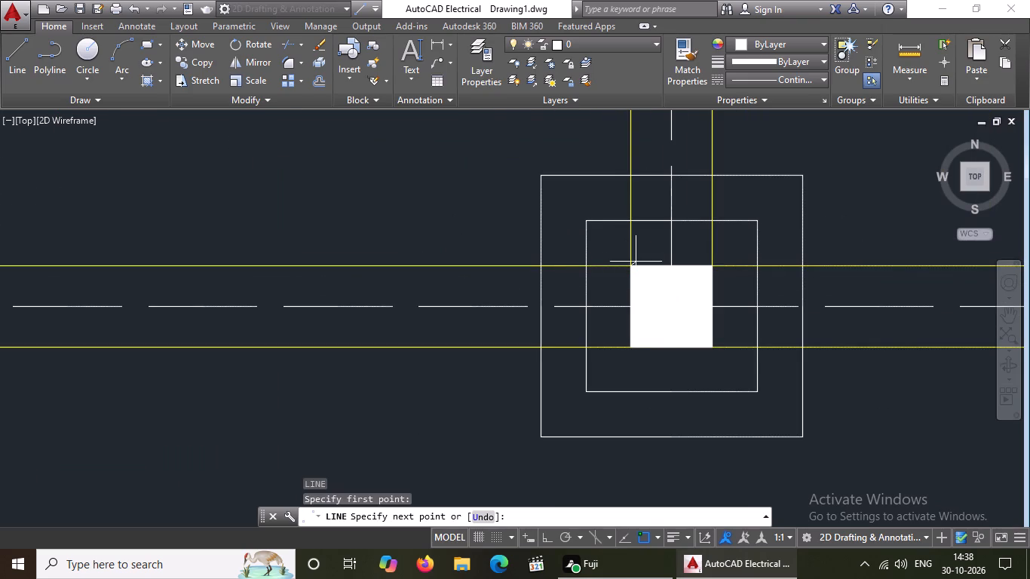
click(587, 221)
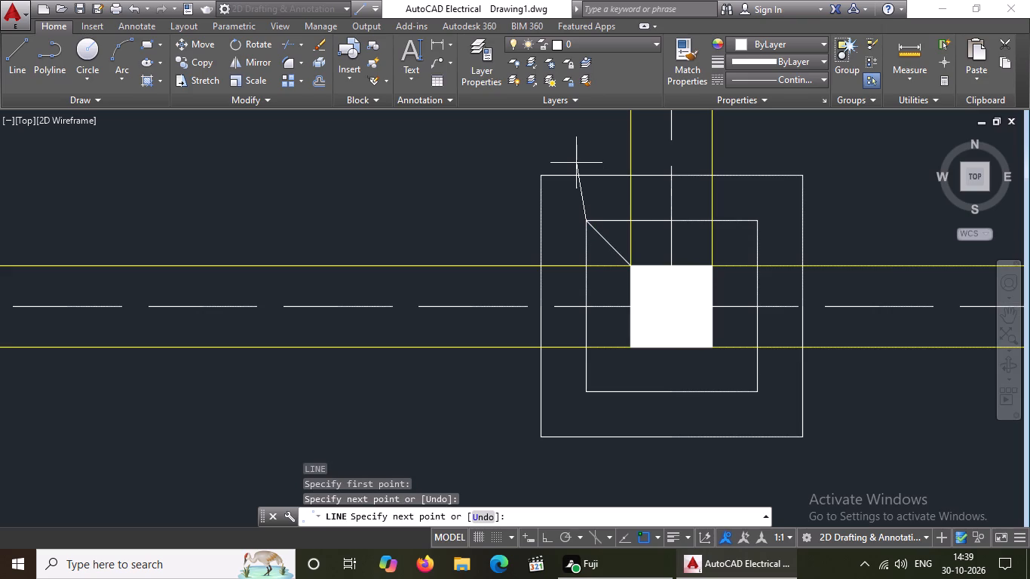
key(Return)
key(l)
key(Return)
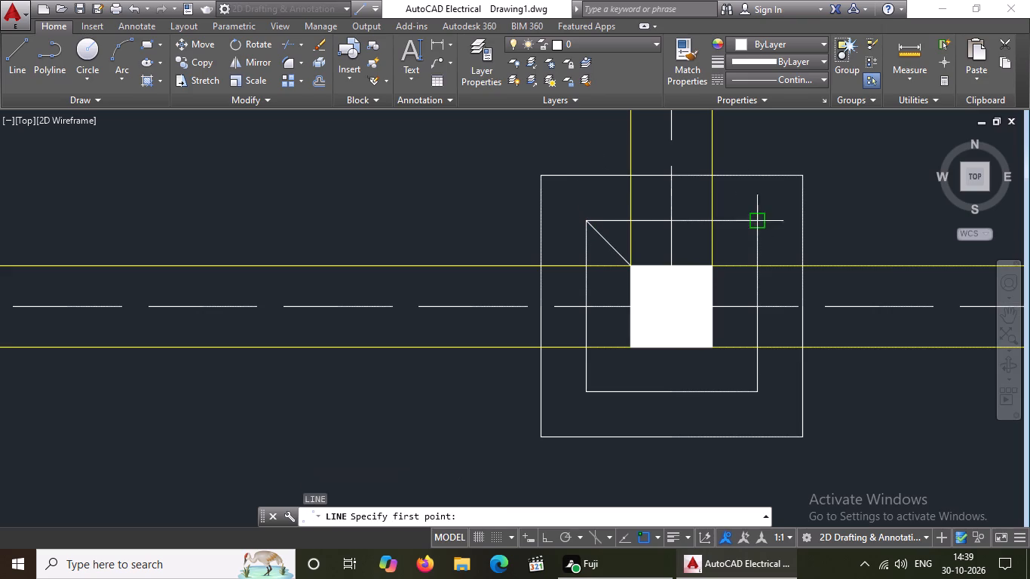
drag(713, 265, 712, 256)
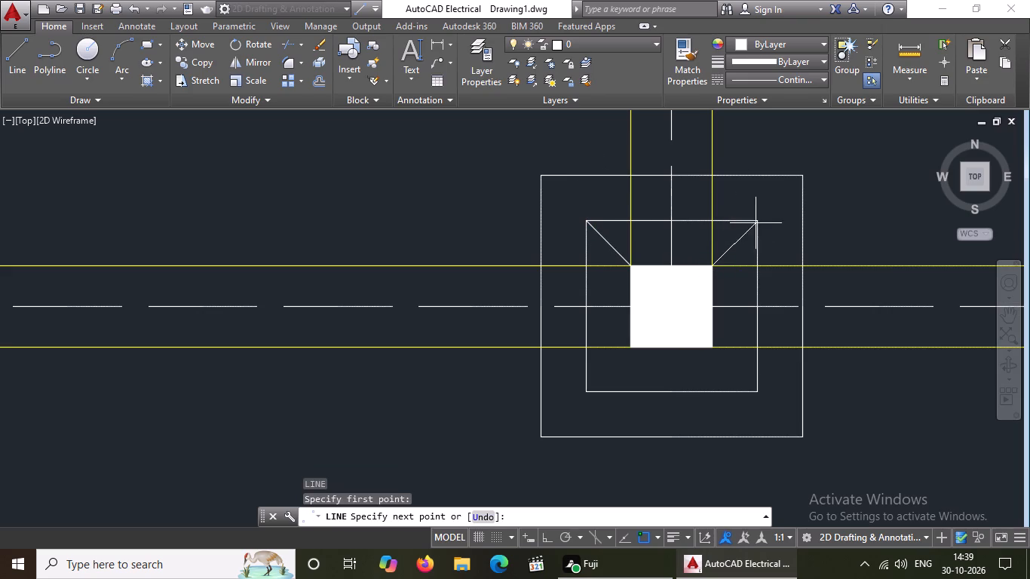
drag(759, 220, 766, 212)
key(Return)
Draw the two southern corner diagonals from the column to the inner square on the southernmost beam's middle footing.
key(l)
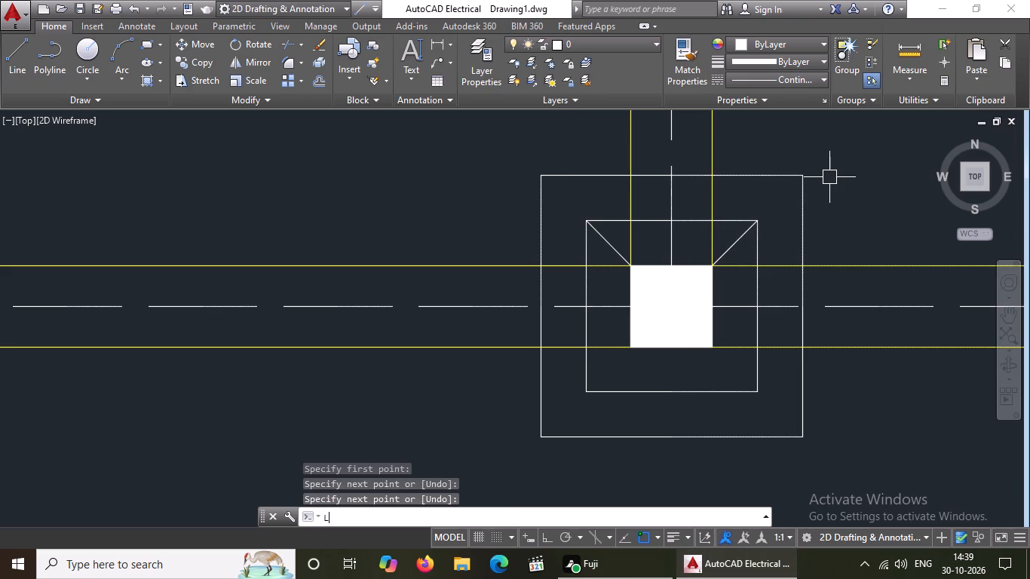
key(Return)
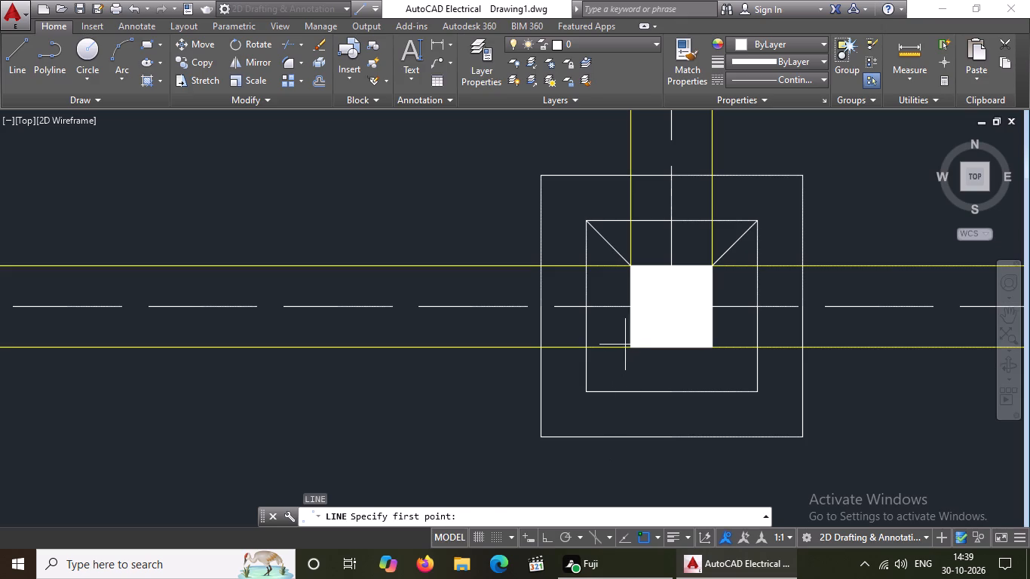
click(633, 350)
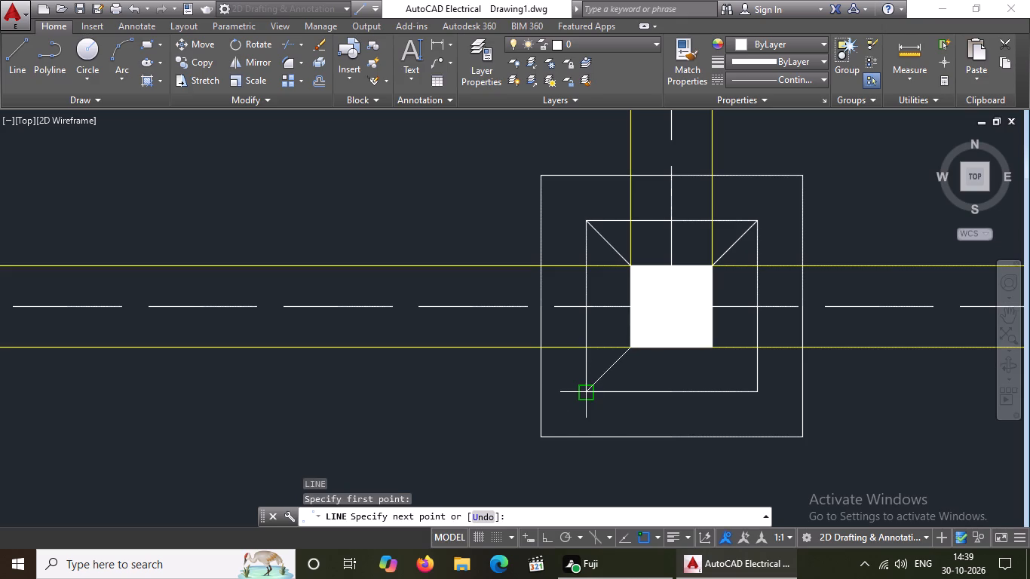
click(583, 387)
key(Return)
key(l)
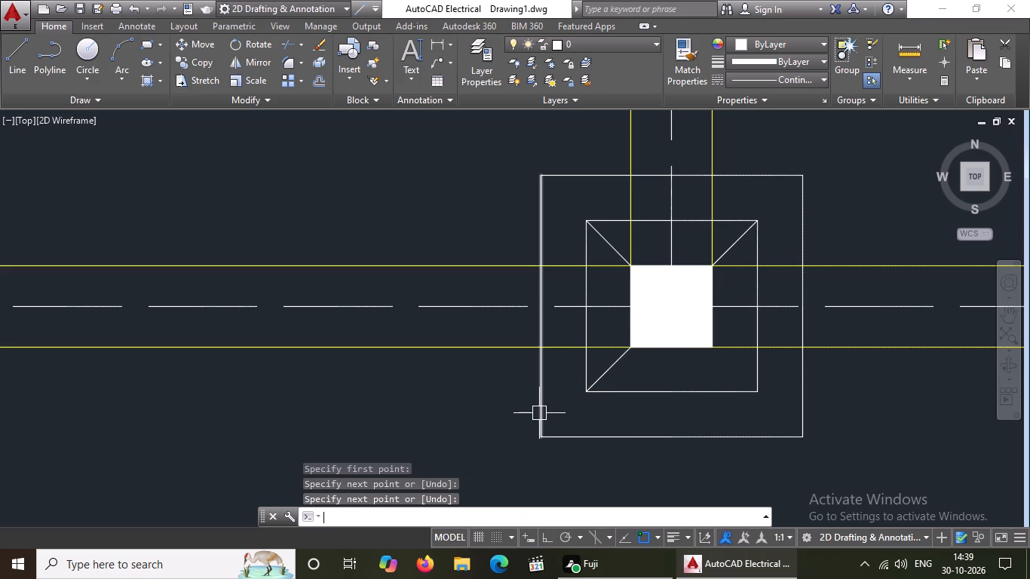
key(Return)
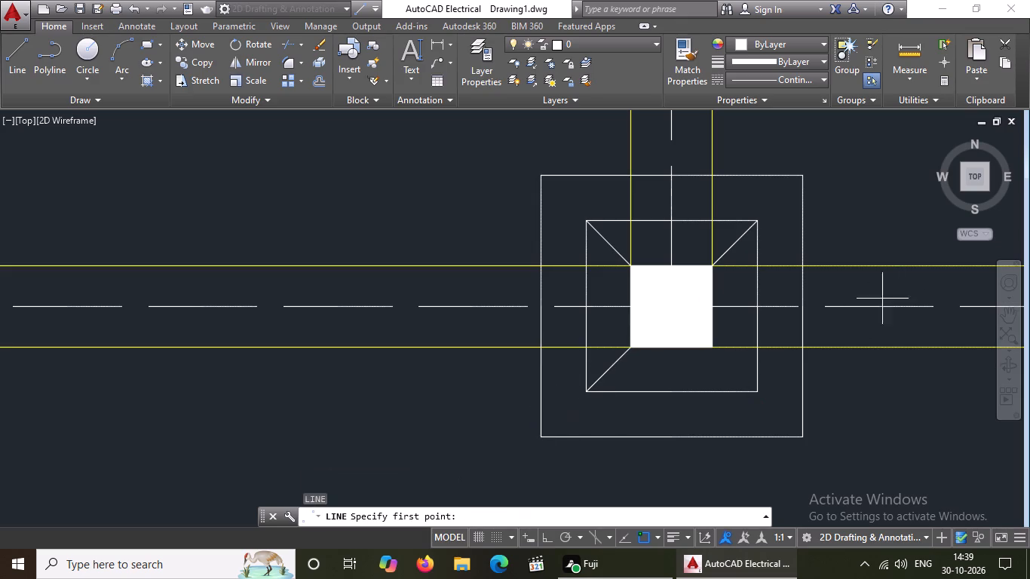
click(709, 351)
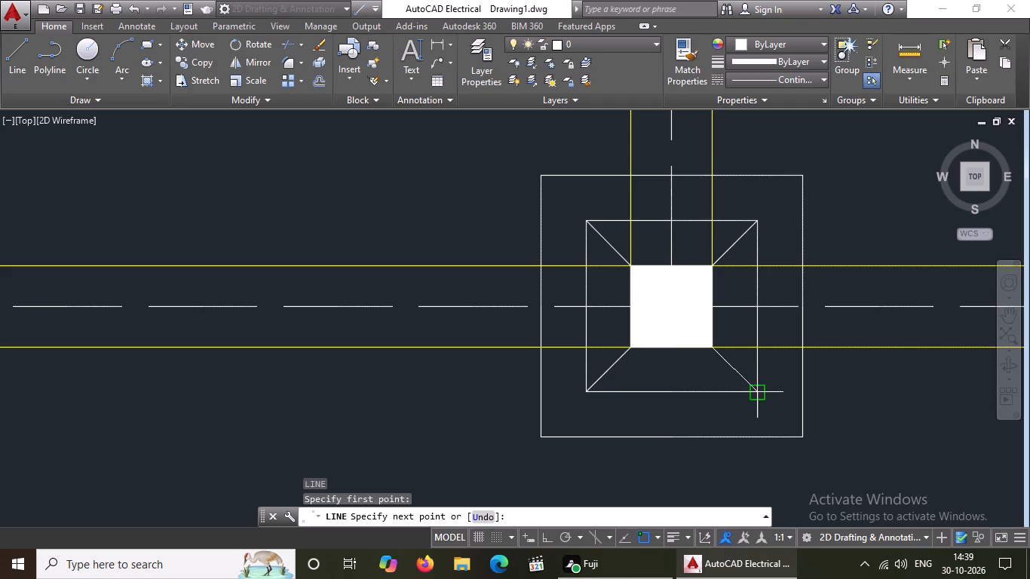
click(753, 393)
key(Return)
On the east-end footing of the southernmost beam, draw the column's two northern corner diagonals to the inner square.
key(l)
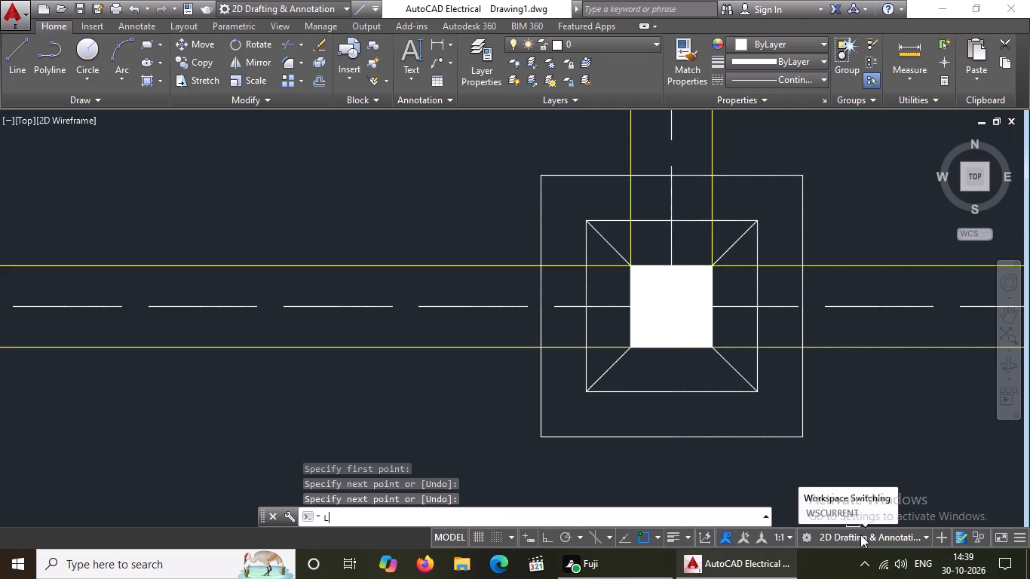
key(Return)
scroll(562, 304, down, 3)
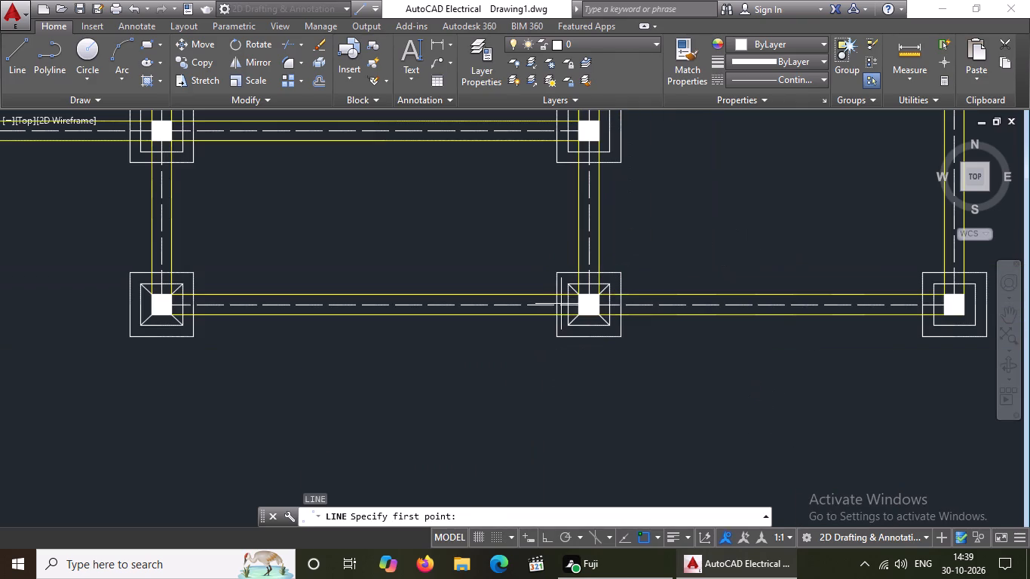
scroll(538, 296, down, 2)
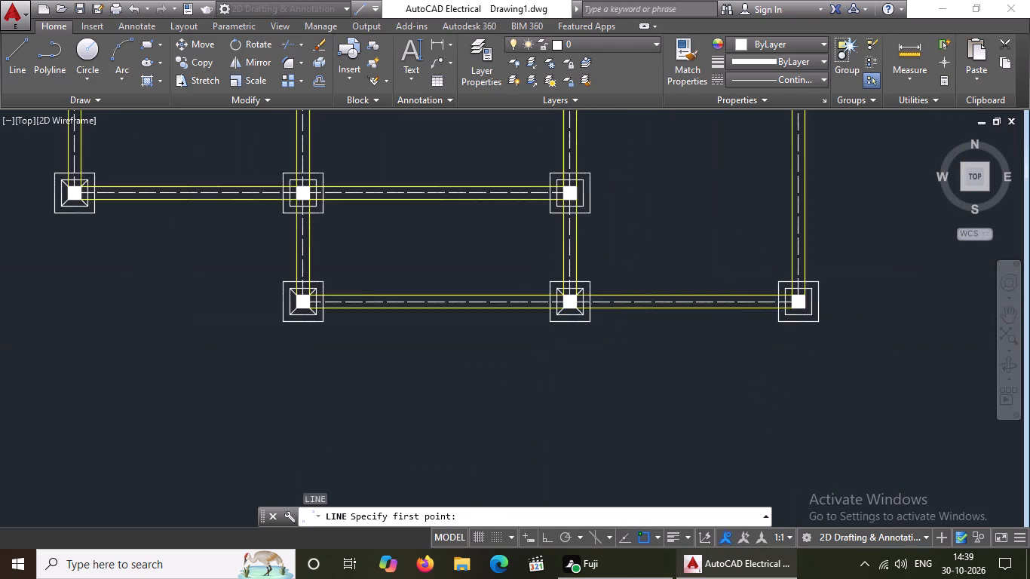
scroll(696, 284, up, 5)
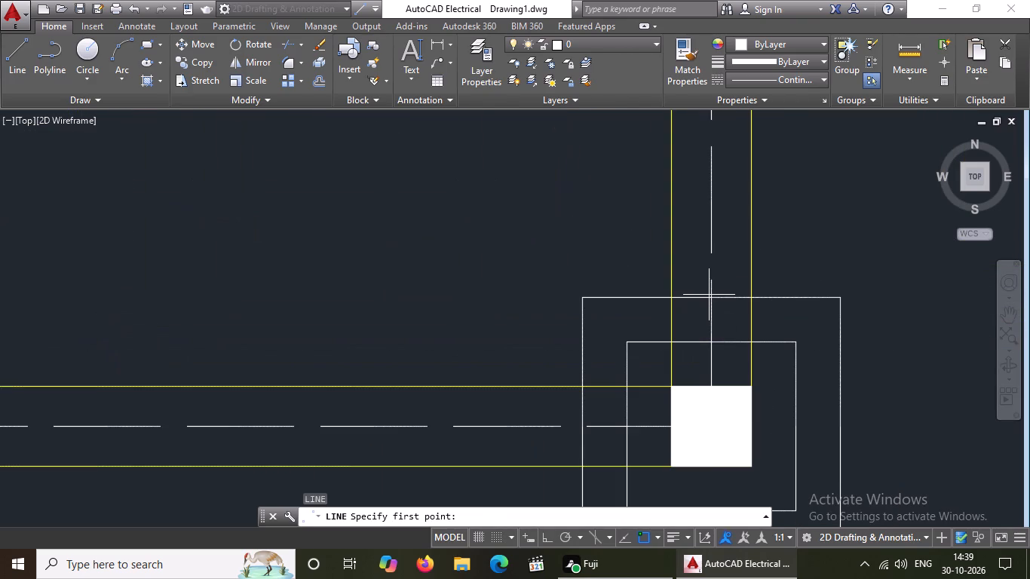
click(751, 389)
drag(798, 348, 804, 339)
key(Return)
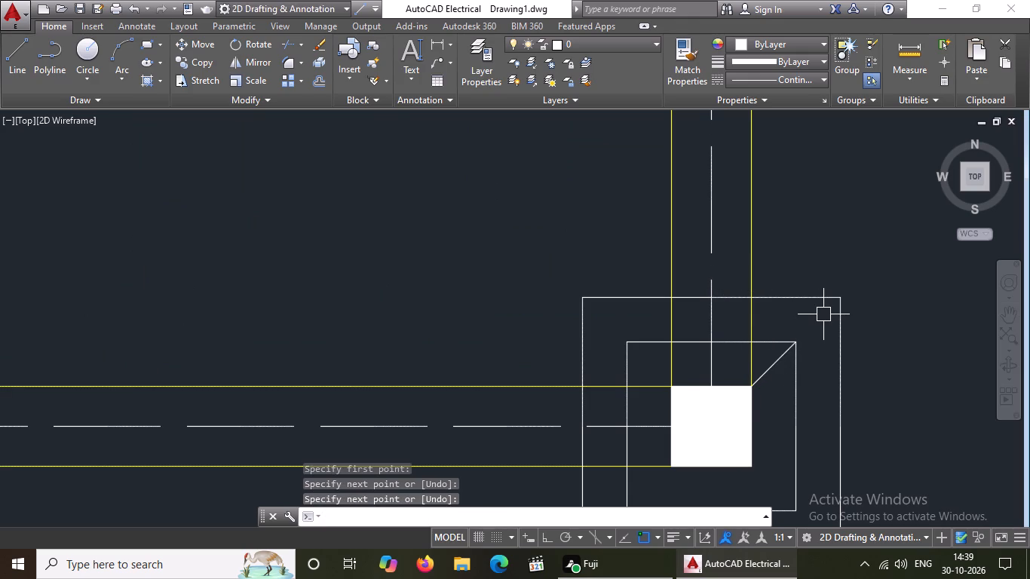
key(l)
key(Return)
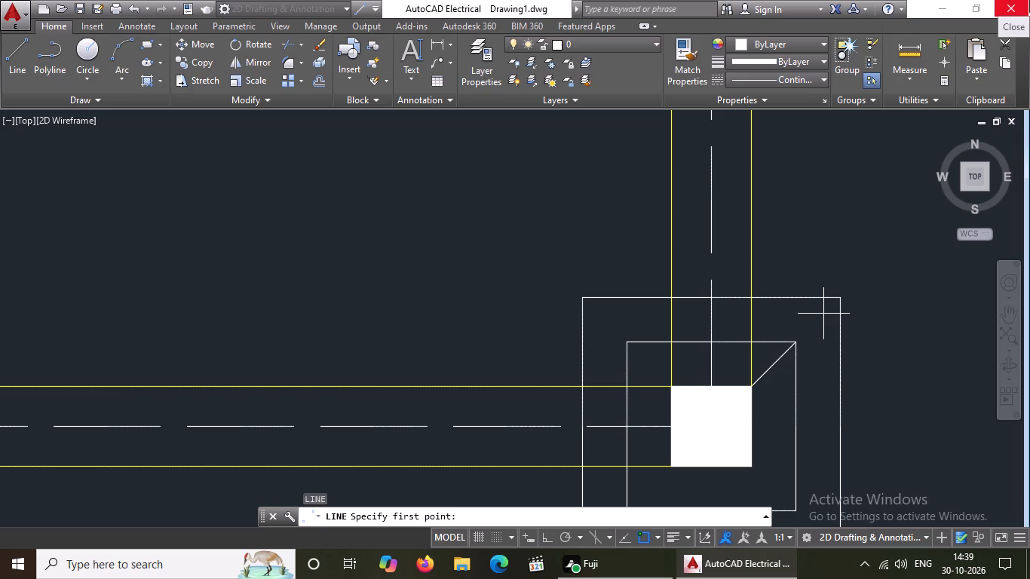
click(673, 380)
click(621, 343)
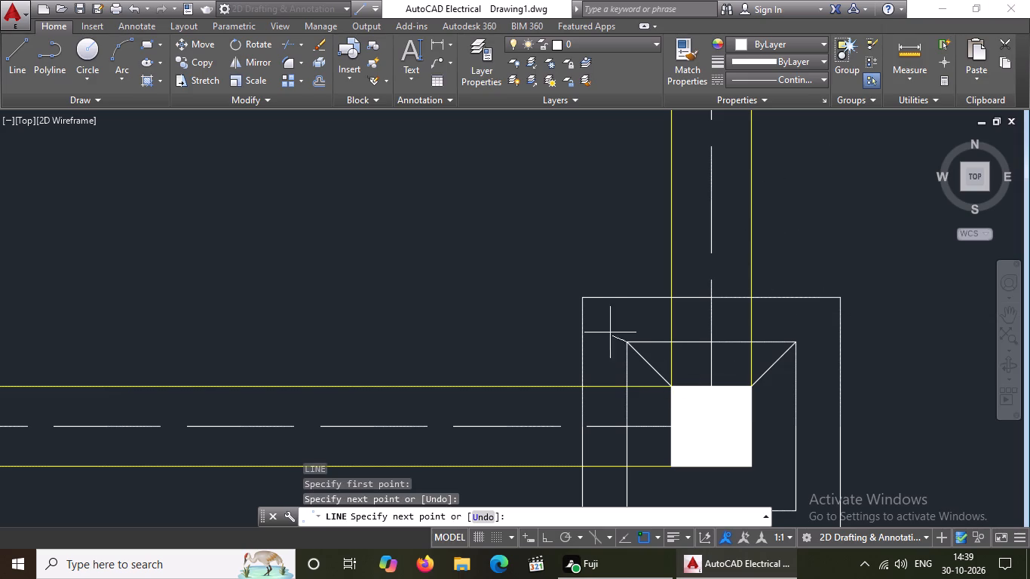
key(Return)
Draw the two southern corner diagonals between the inner square and the column on the southernmost beam's east-end footing.
key(l)
key(Return)
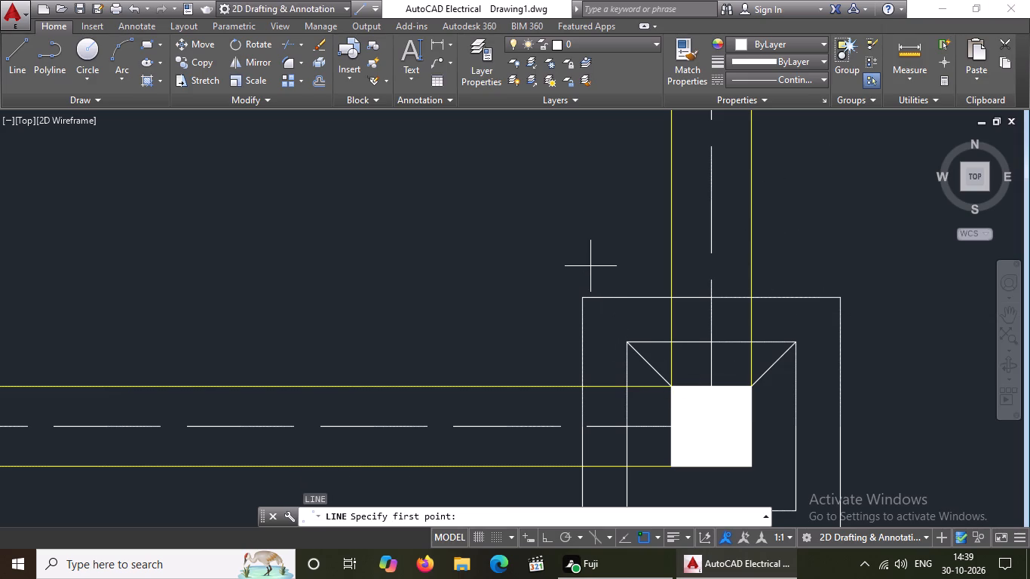
scroll(557, 283, down, 4)
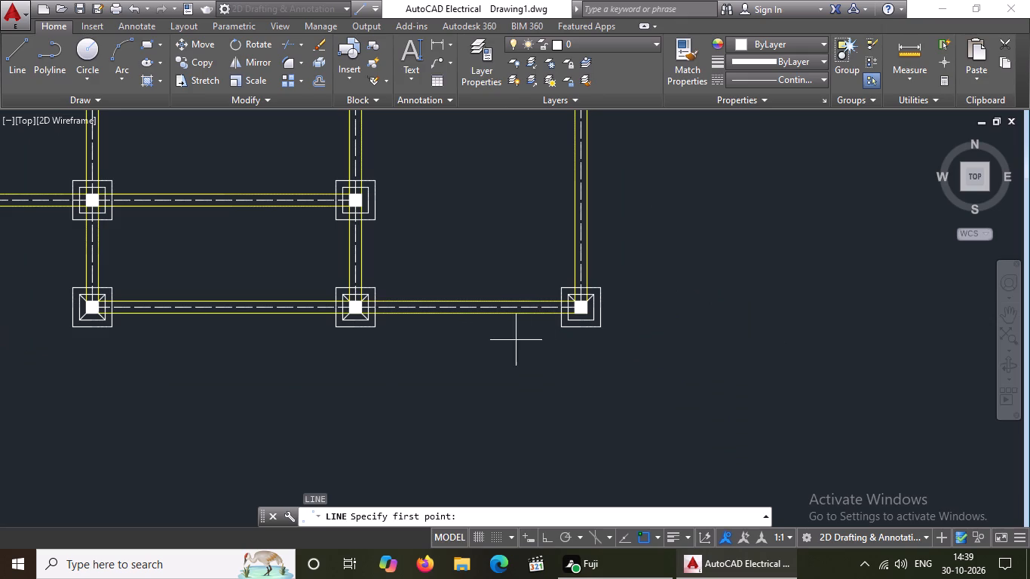
scroll(584, 299, up, 3)
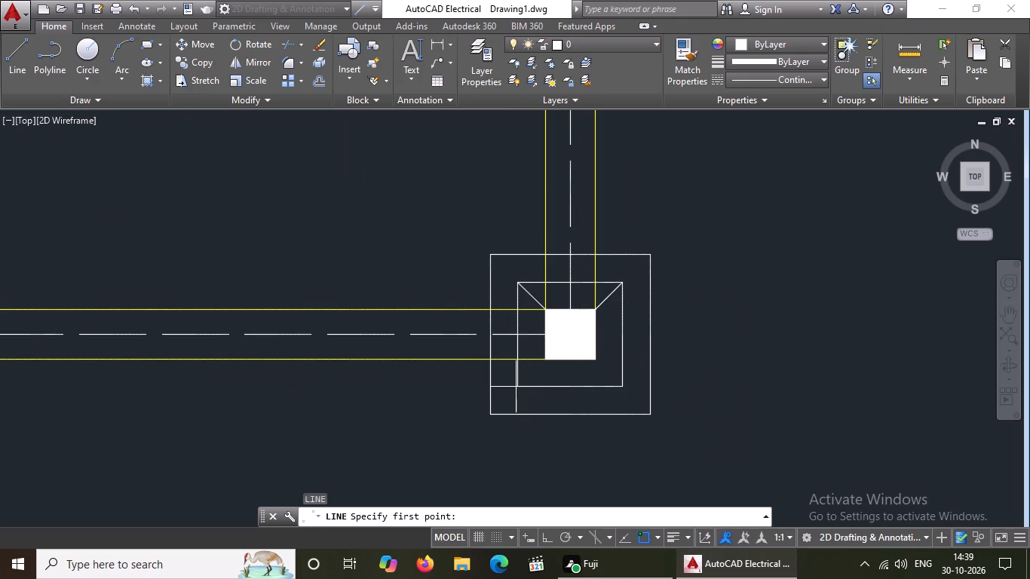
click(520, 387)
click(544, 359)
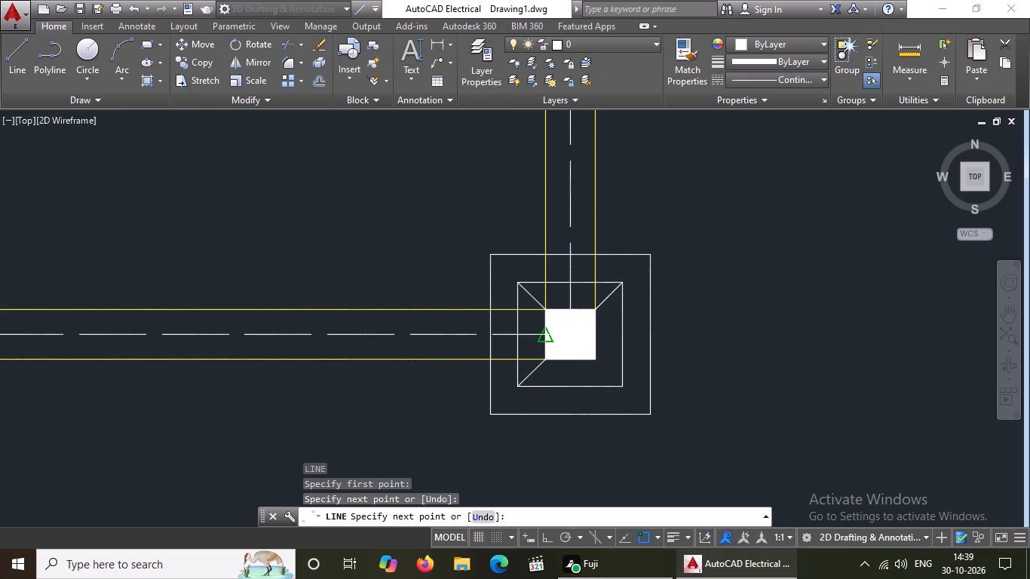
key(Return)
key(l)
key(Return)
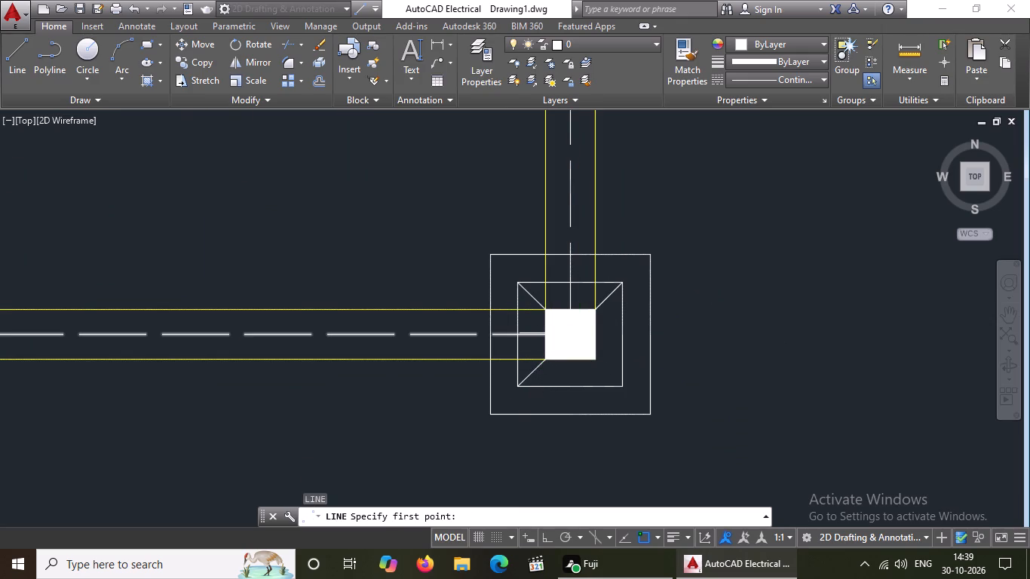
click(594, 357)
drag(626, 388, 639, 390)
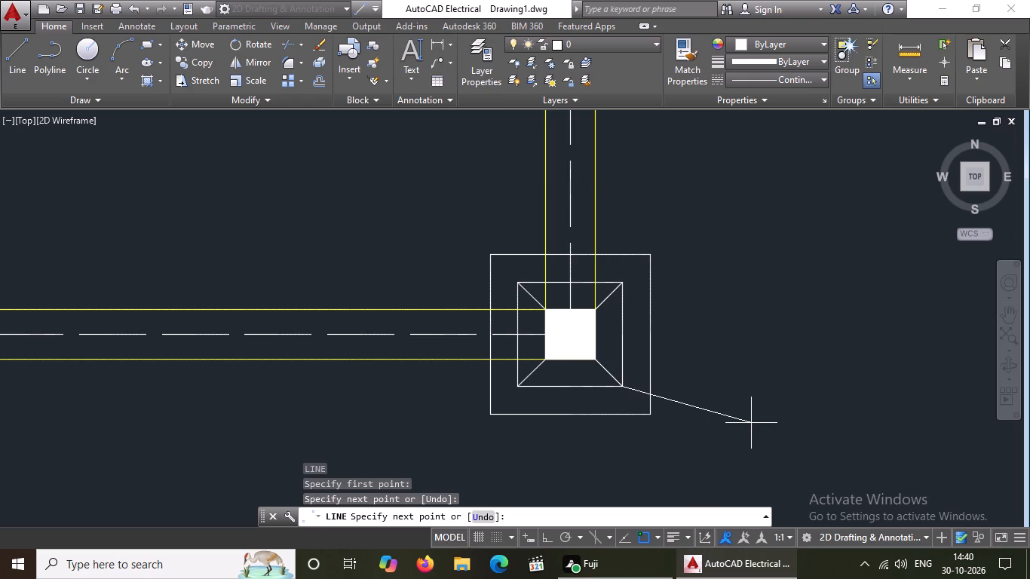
key(Return)
On the middle footing of the next beam to the north, draw the northeast diagonal from the column corner to the inner square's corner.
key(l)
key(Return)
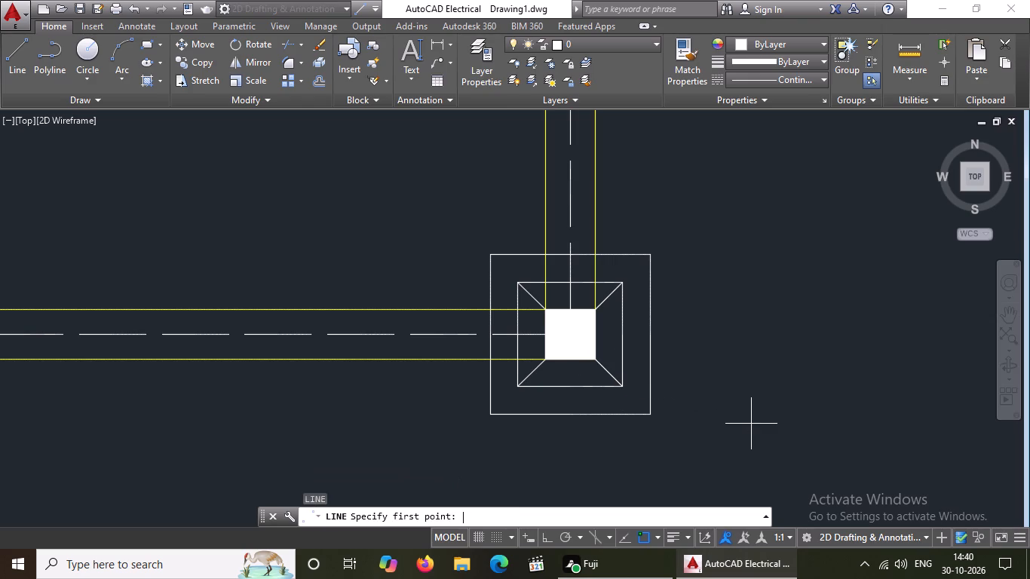
scroll(634, 401, down, 4)
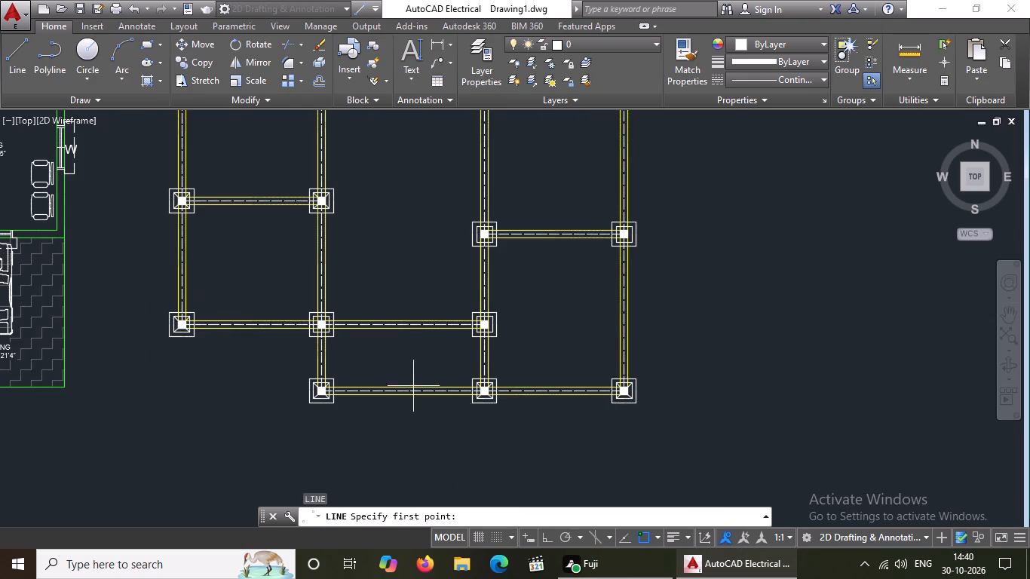
scroll(642, 423, up, 2)
scroll(213, 343, down, 3)
scroll(86, 336, up, 3)
scroll(103, 327, down, 2)
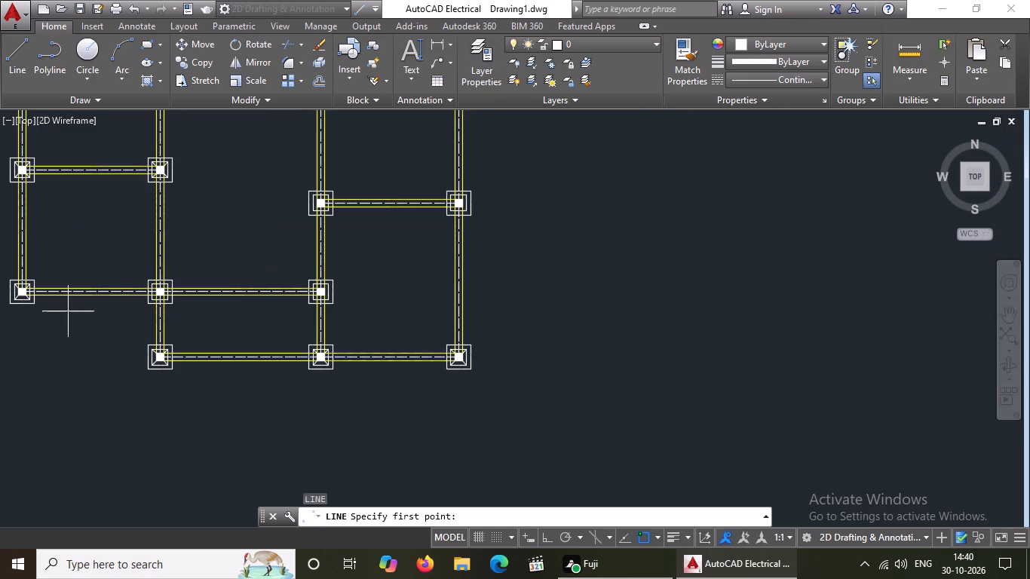
middle_drag(89, 325, 203, 390)
scroll(284, 338, up, 2)
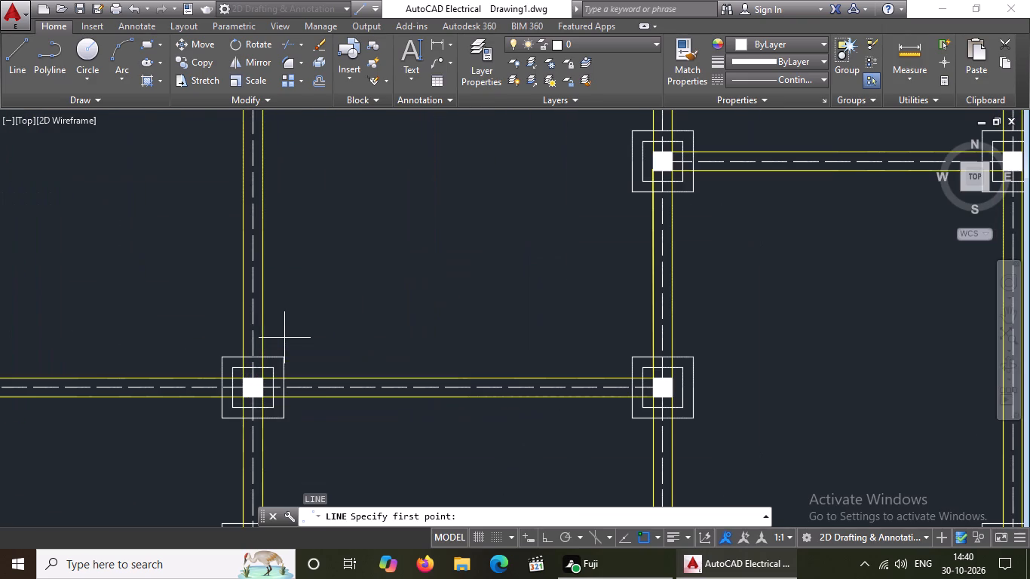
scroll(265, 372, up, 3)
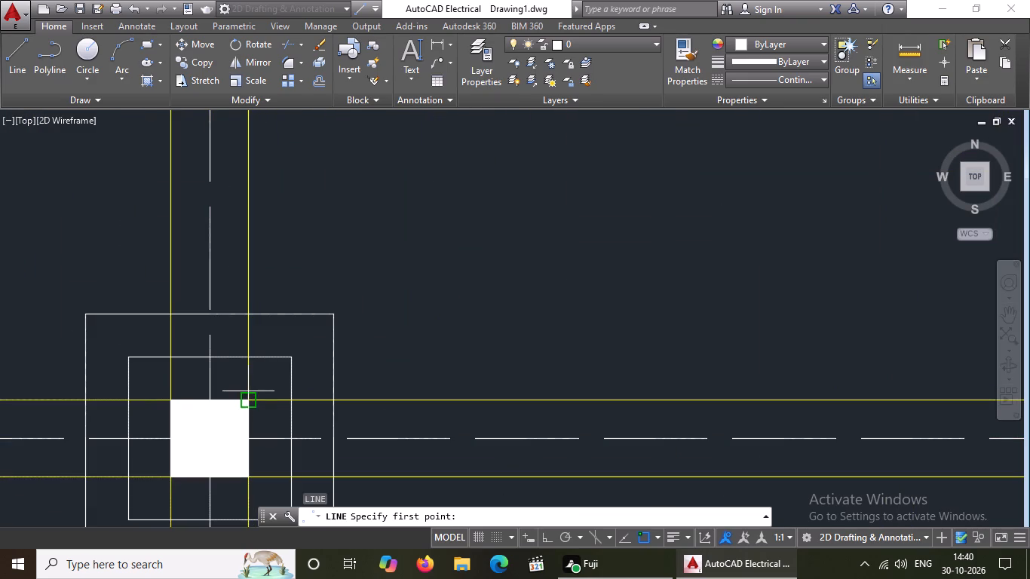
drag(248, 402, 257, 397)
click(284, 360)
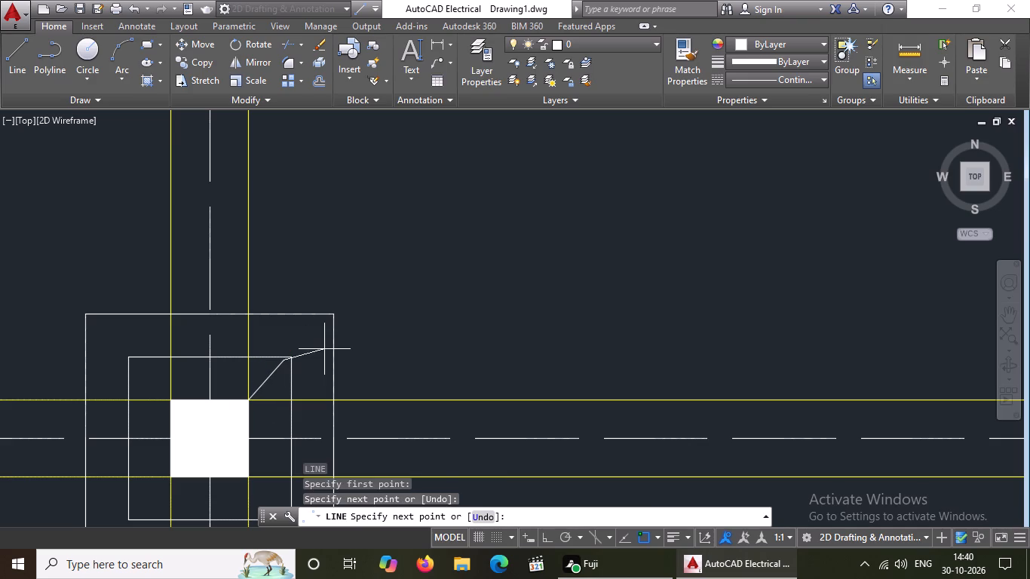
key(ctrl+z)
drag(290, 359, 303, 351)
key(Return)
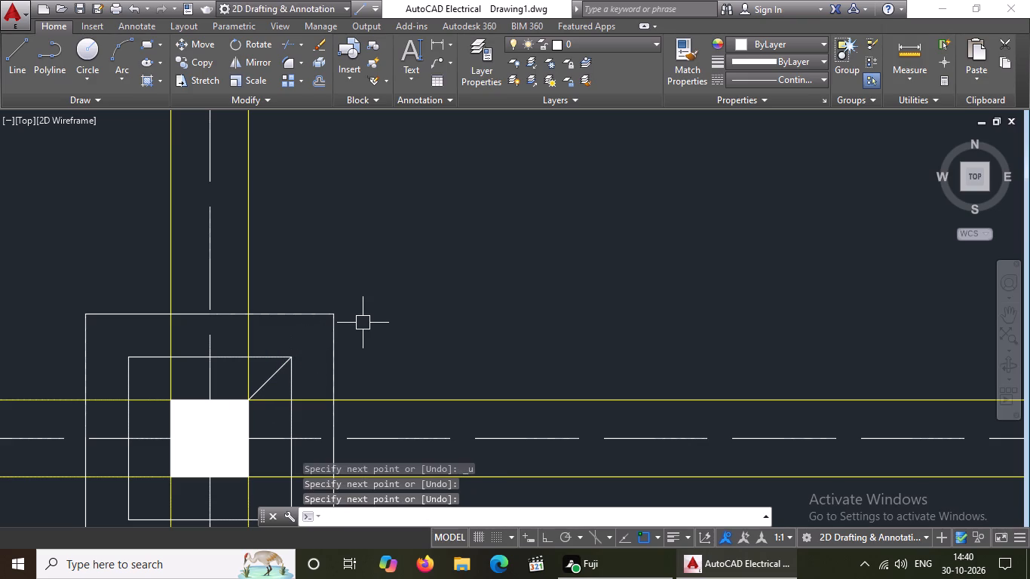
Draw the northwest corner diagonal from the column to the inner square on the middle footing of the second beam from the south.
key(l)
key(Return)
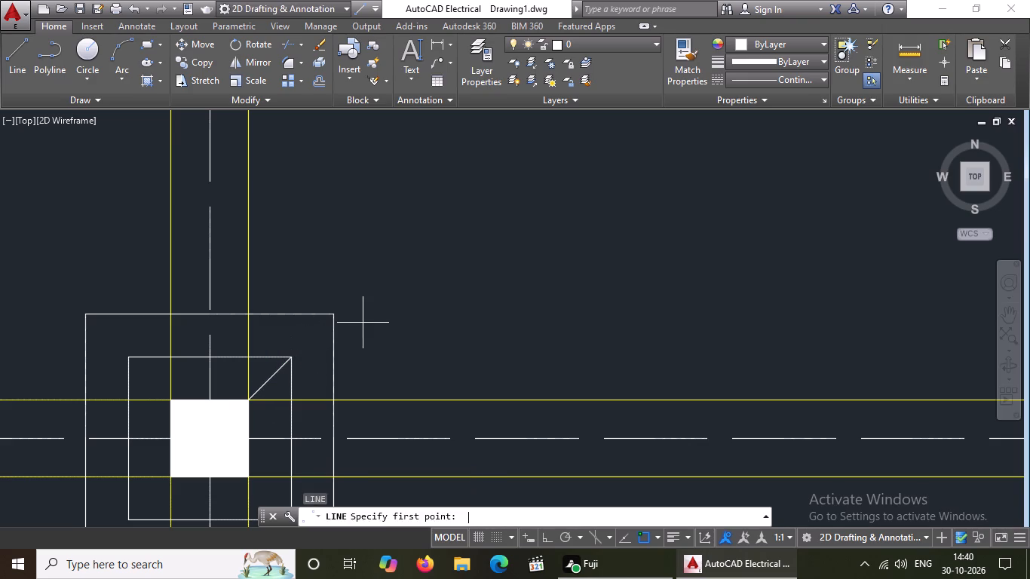
scroll(331, 289, down, 4)
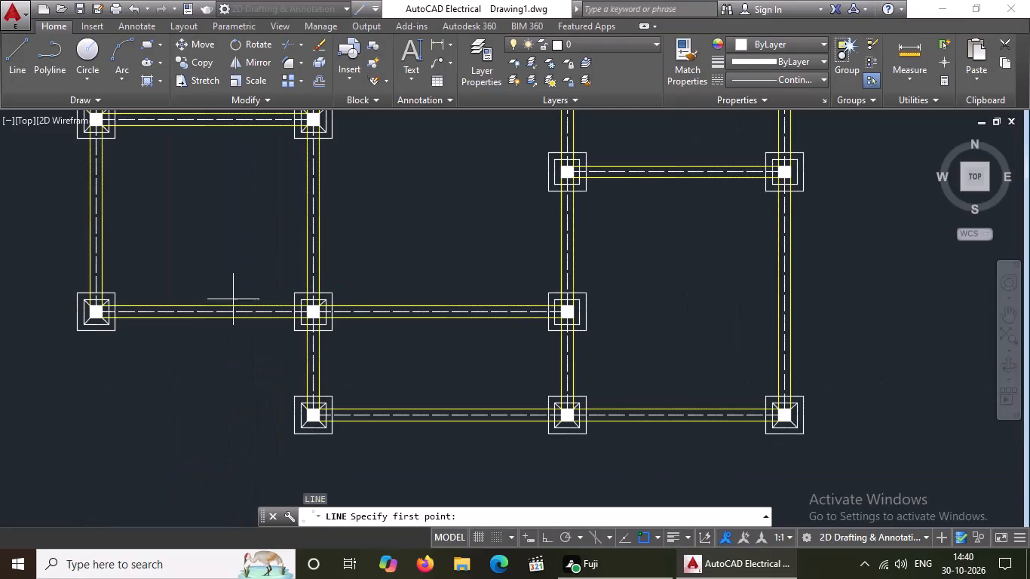
scroll(300, 308, up, 3)
click(320, 299)
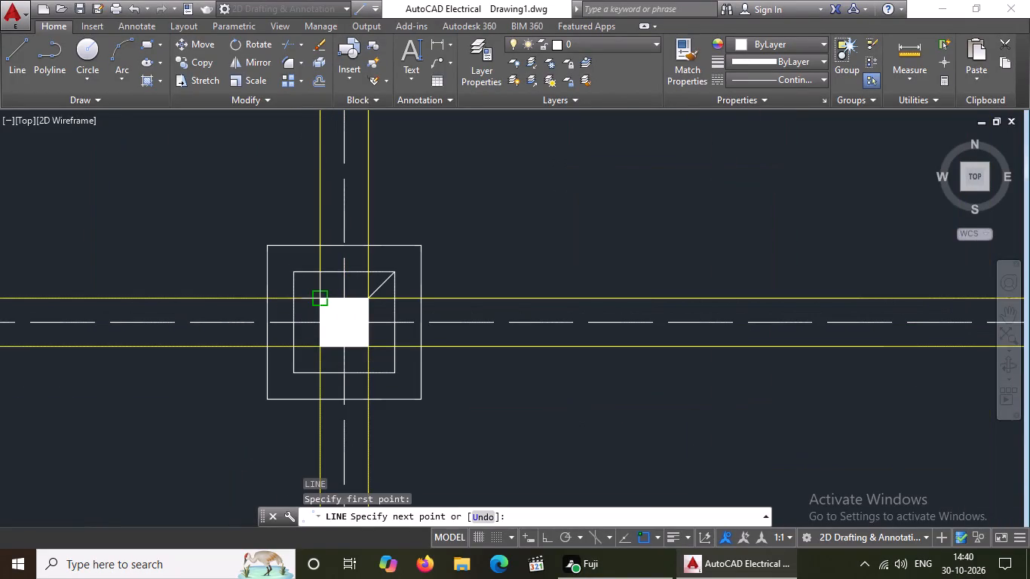
click(293, 273)
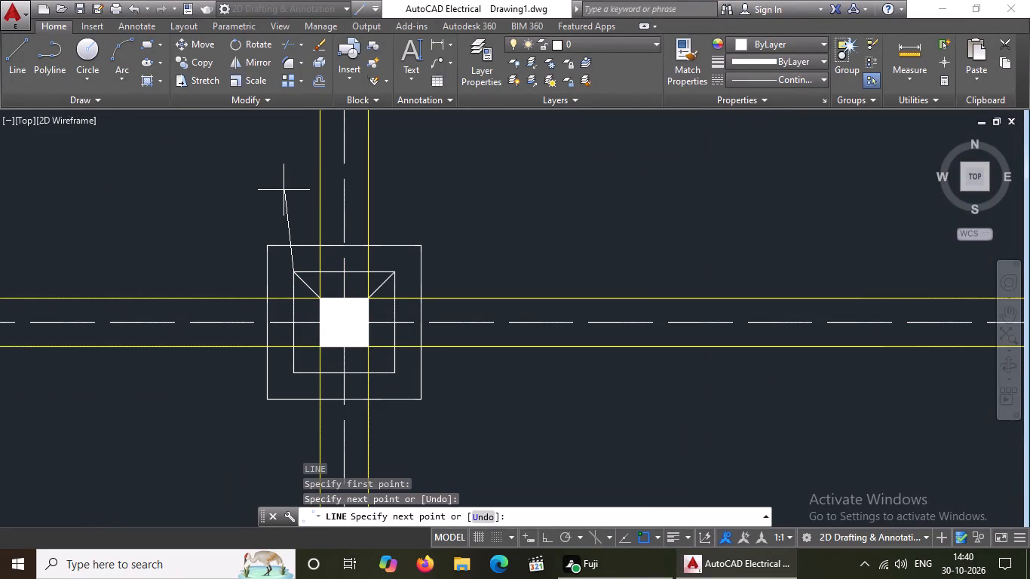
key(Return)
Draw the two southern corner diagonals between the column and the inner square on that same middle footing.
key(l)
key(Return)
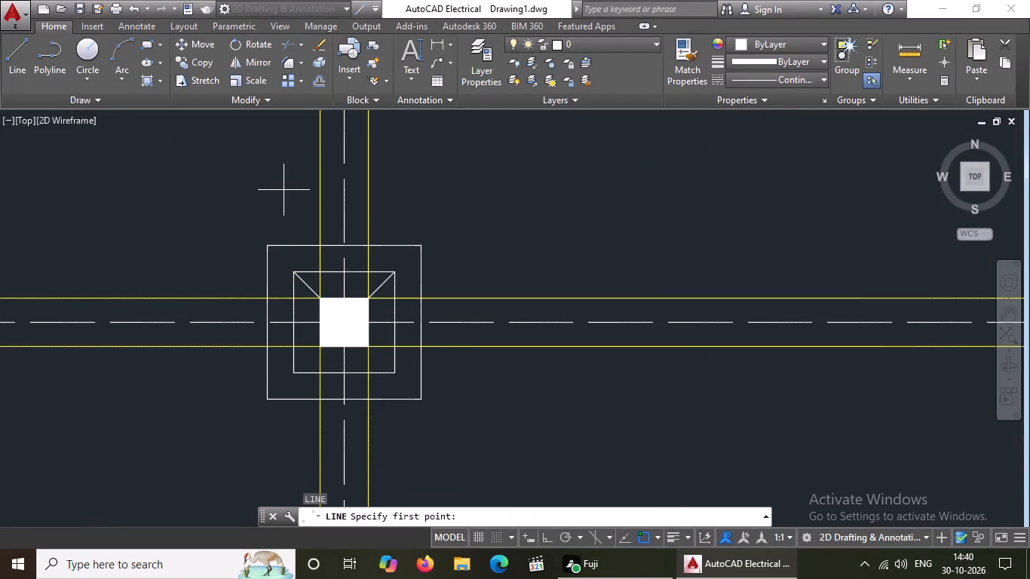
click(296, 375)
click(319, 347)
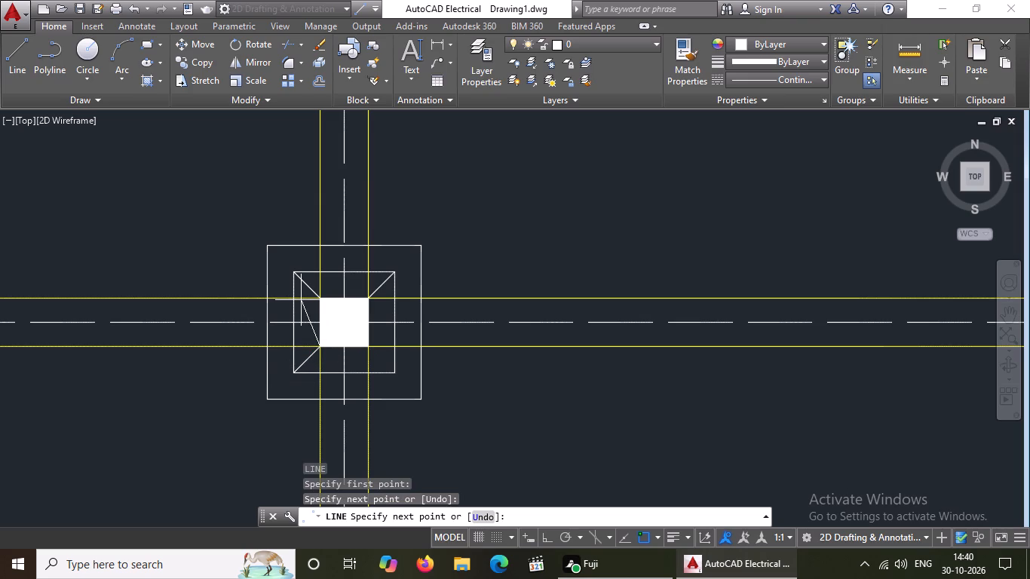
key(Return)
key(l)
key(Return)
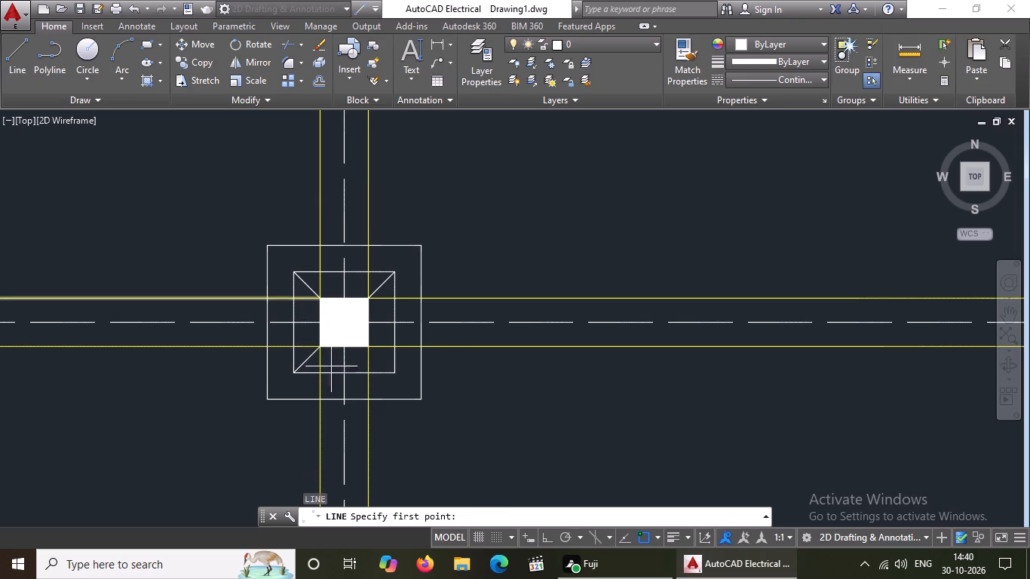
click(369, 348)
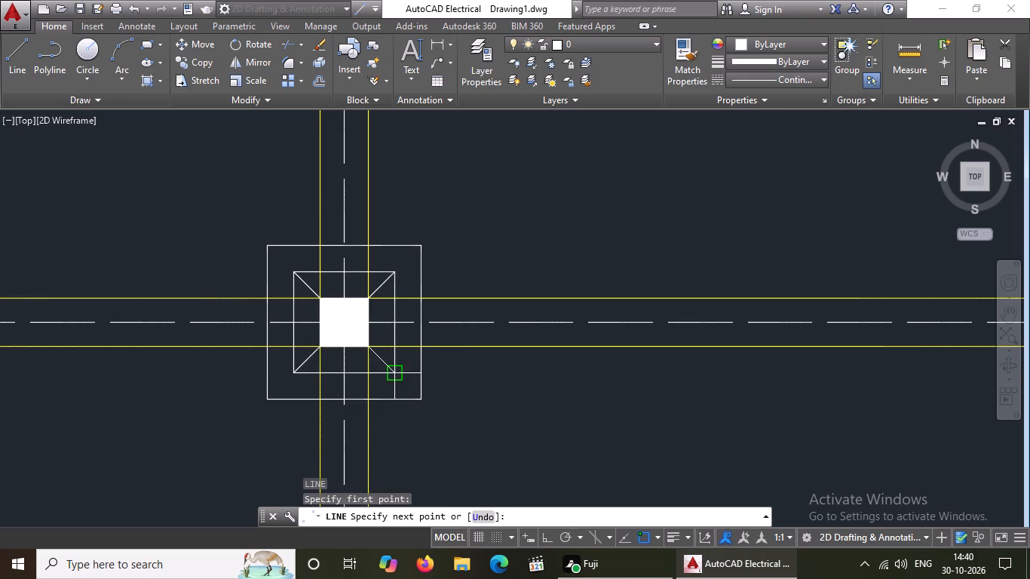
click(391, 371)
key(Return)
On the east-end footing of the same beam, draw the column's two northern corner diagonals to the inner square.
key(l)
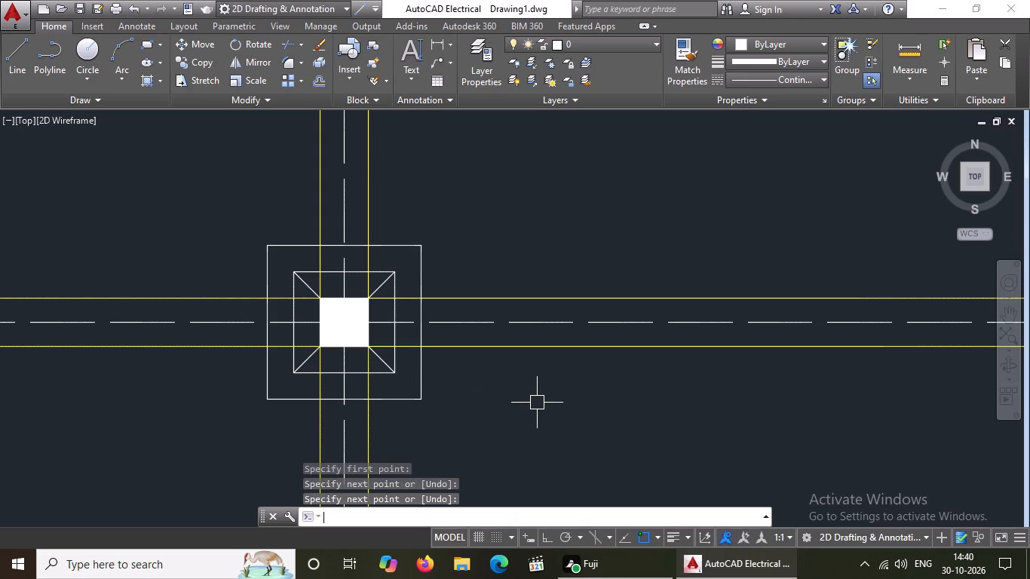
key(Return)
scroll(419, 361, down, 3)
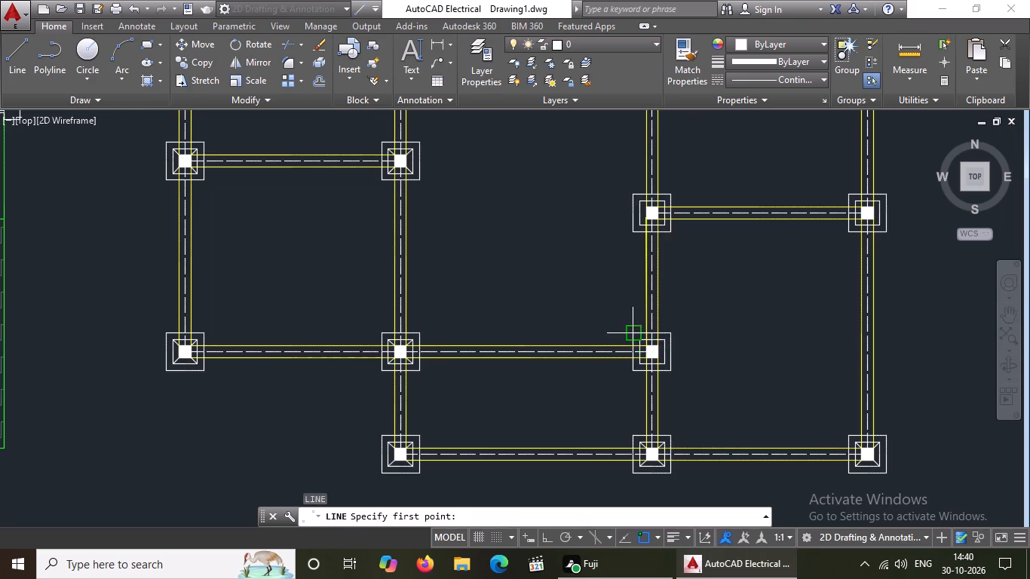
scroll(636, 326, up, 3)
click(671, 408)
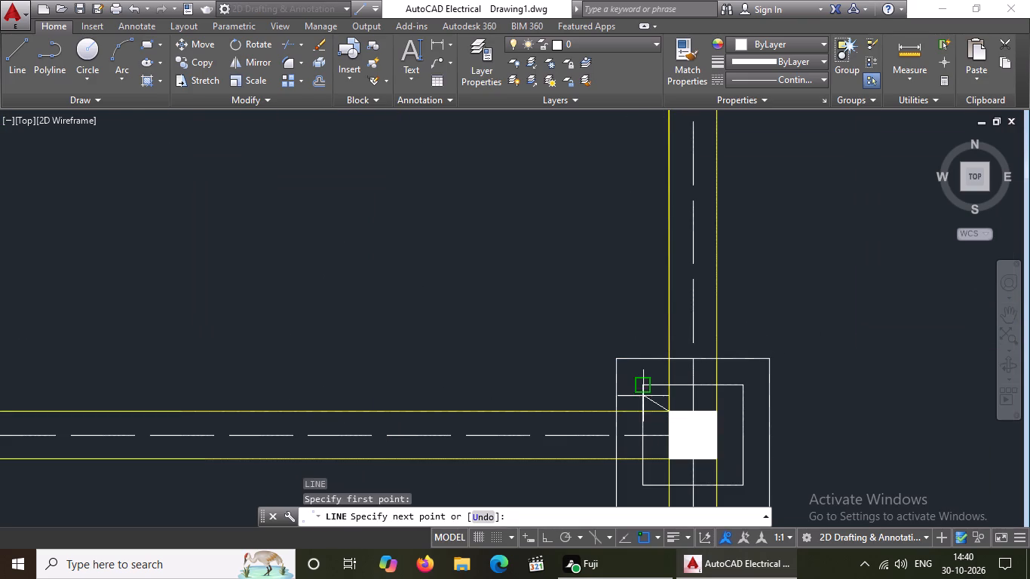
click(648, 391)
key(Return)
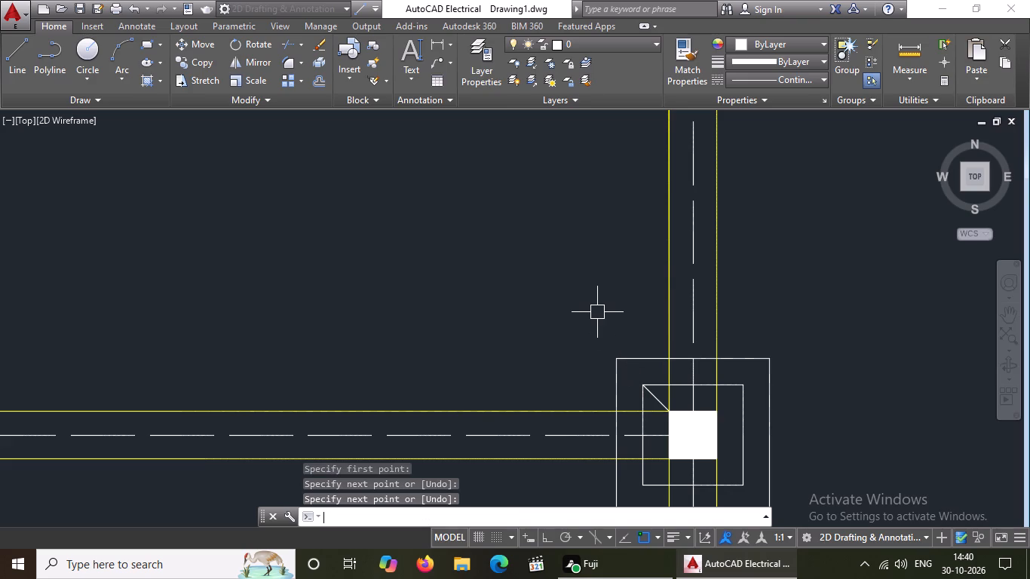
key(l)
key(Return)
scroll(599, 312, down, 4)
scroll(621, 307, up, 2)
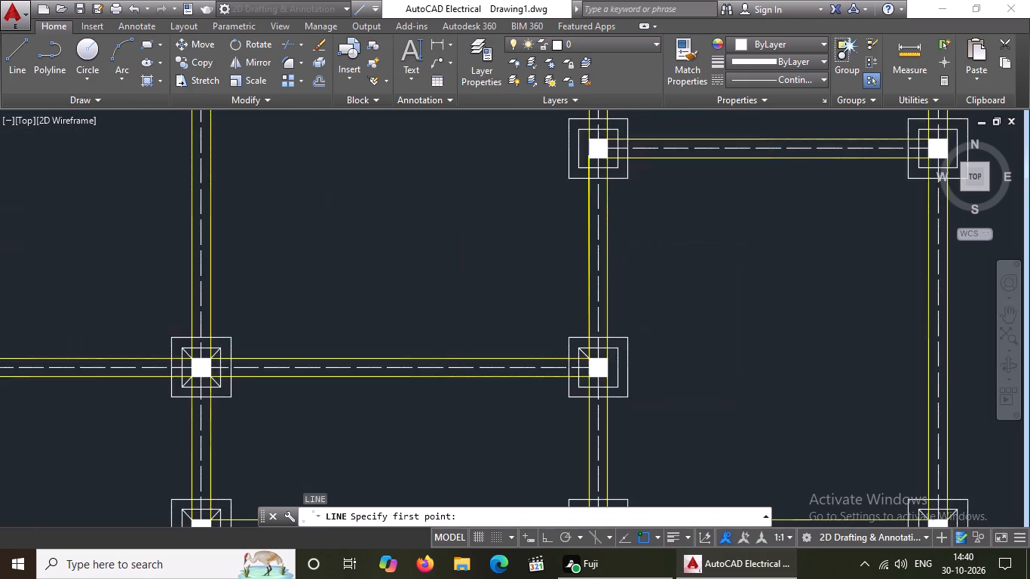
scroll(610, 362, up, 3)
click(595, 347)
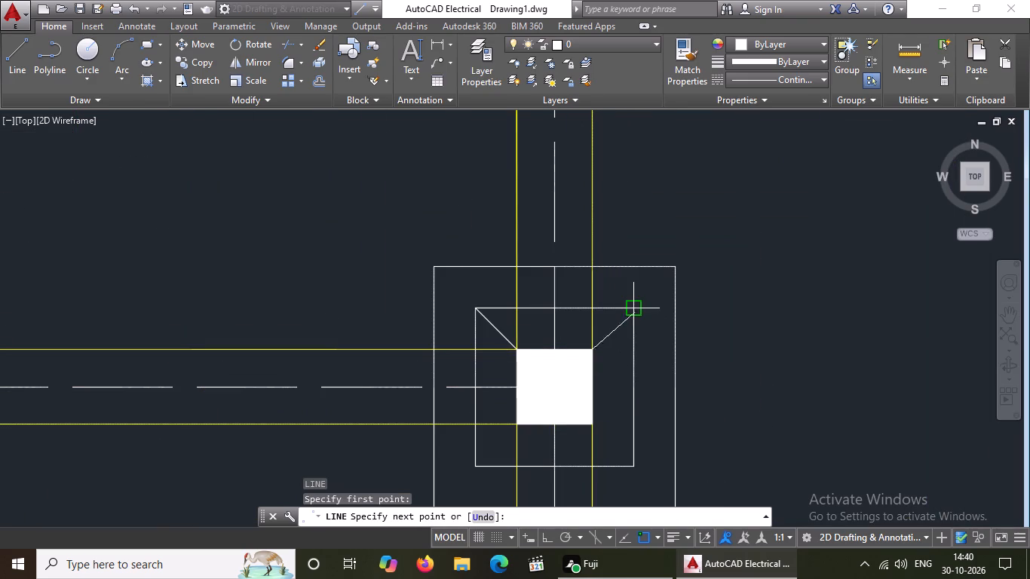
click(632, 310)
key(Return)
Draw the two southern corner diagonals between the column and the inner square on this beam's east-end footing.
key(l)
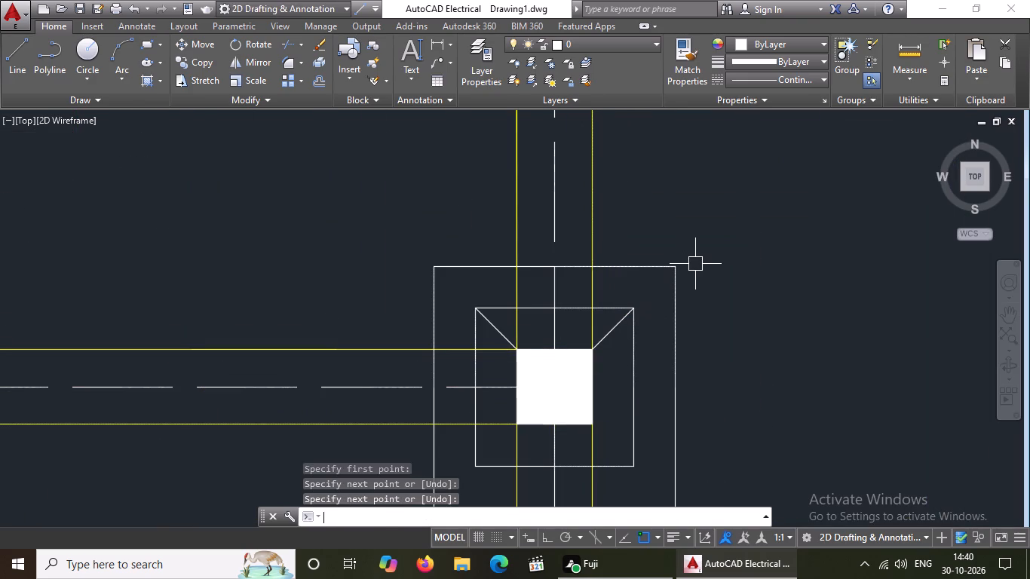
key(Return)
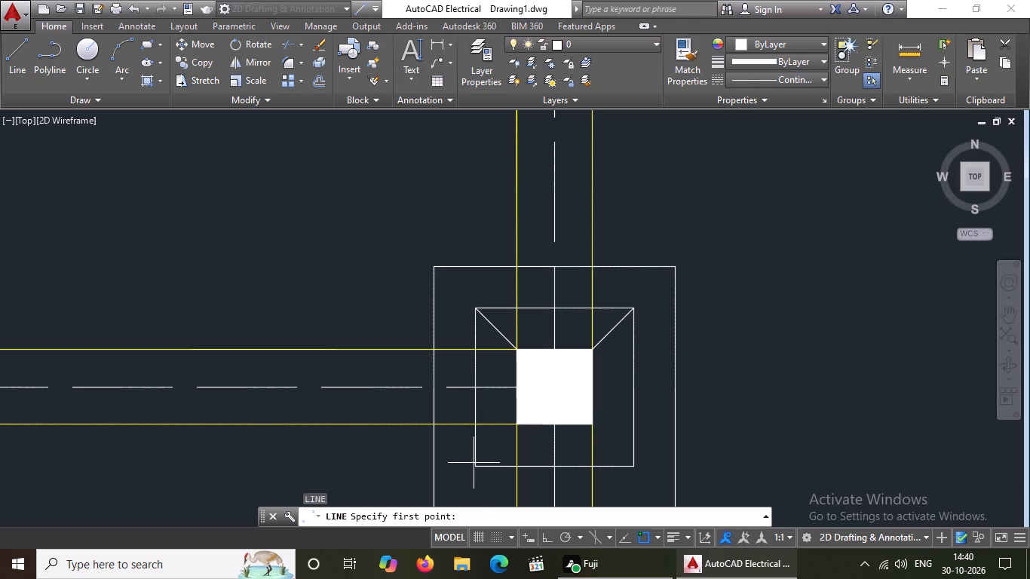
drag(475, 466, 478, 459)
click(518, 422)
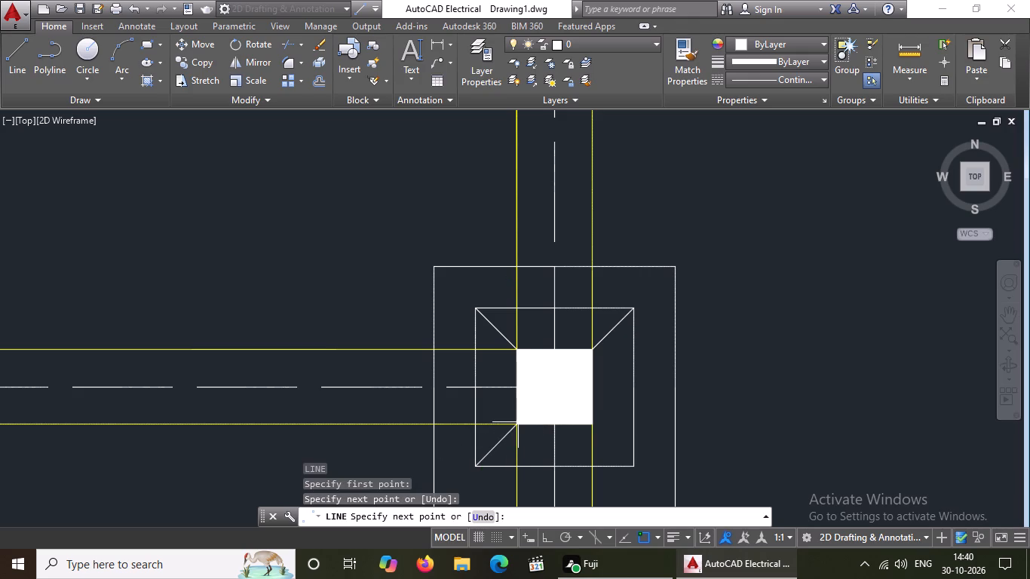
key(Return)
key(l)
key(Return)
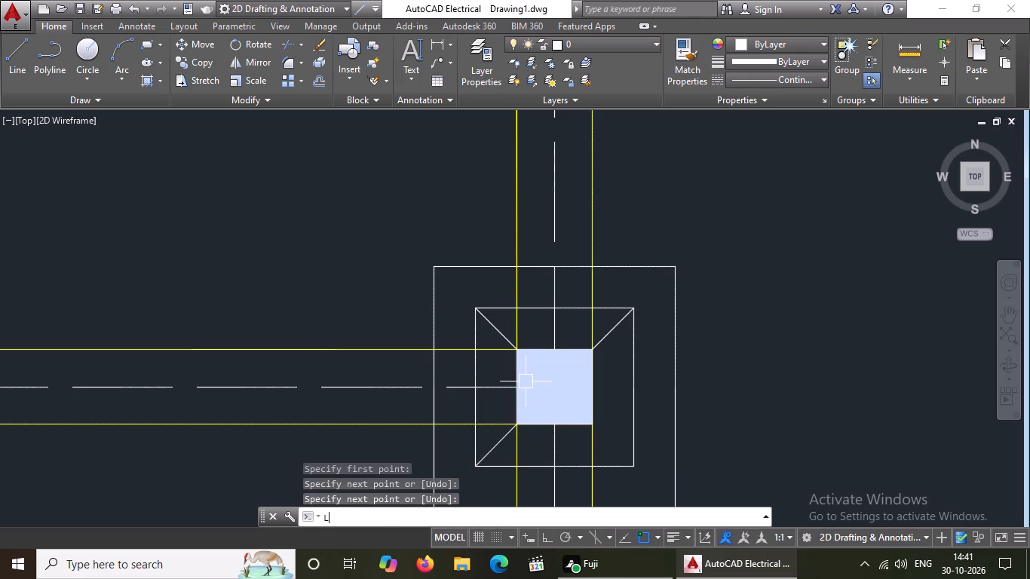
scroll(647, 325, down, 3)
scroll(667, 354, up, 4)
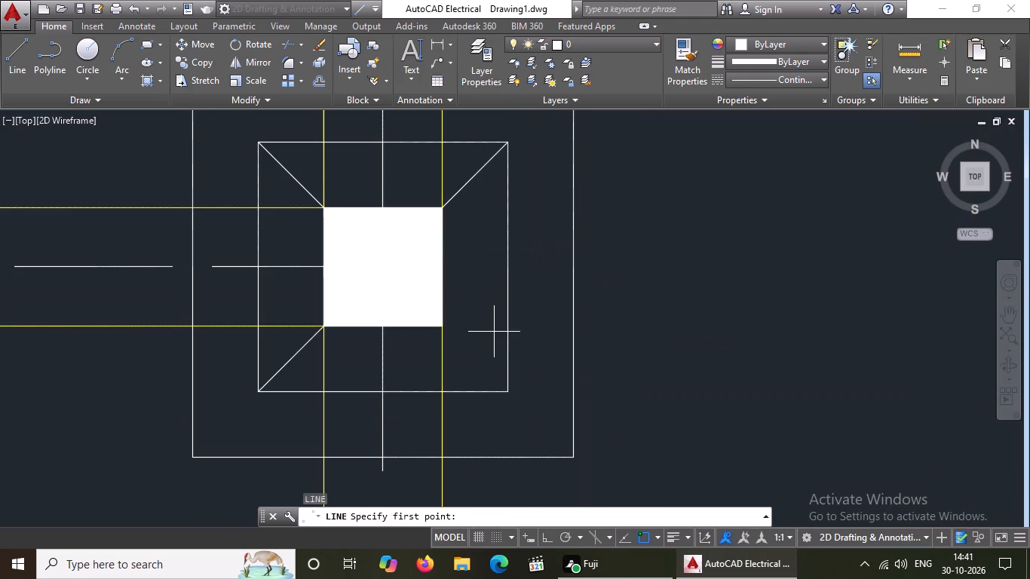
click(439, 326)
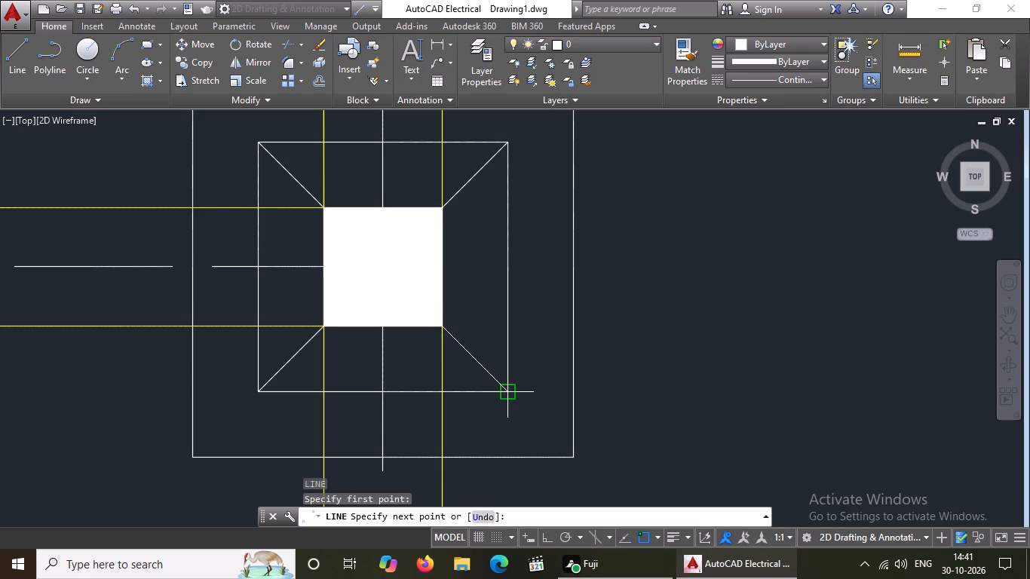
drag(501, 392, 516, 391)
key(Return)
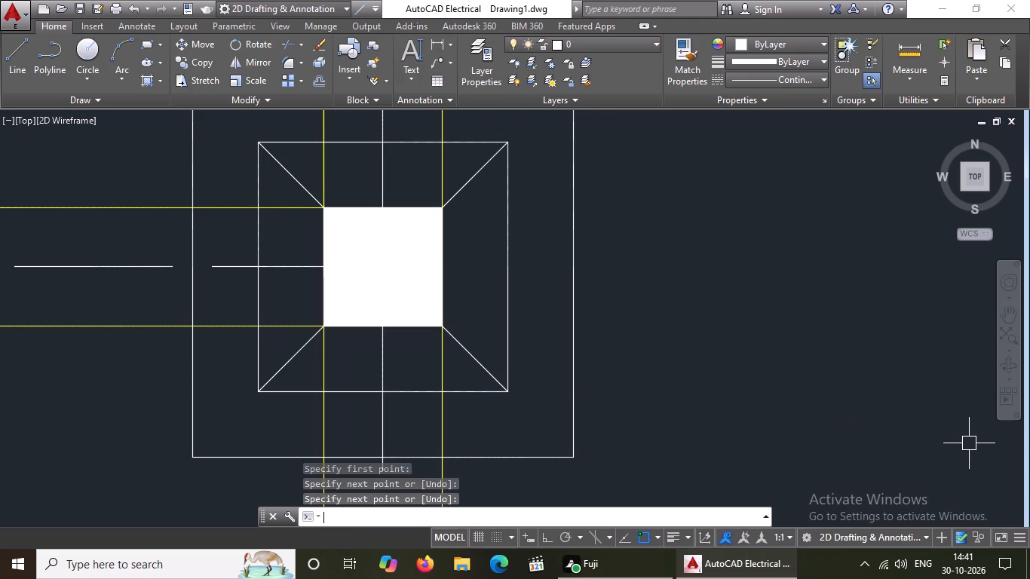
On the next footing directly north, at the west end of the short eastern beam, draw the column's two northern corner diagonals to the inner square.
scroll(645, 391, down, 7)
scroll(719, 397, up, 2)
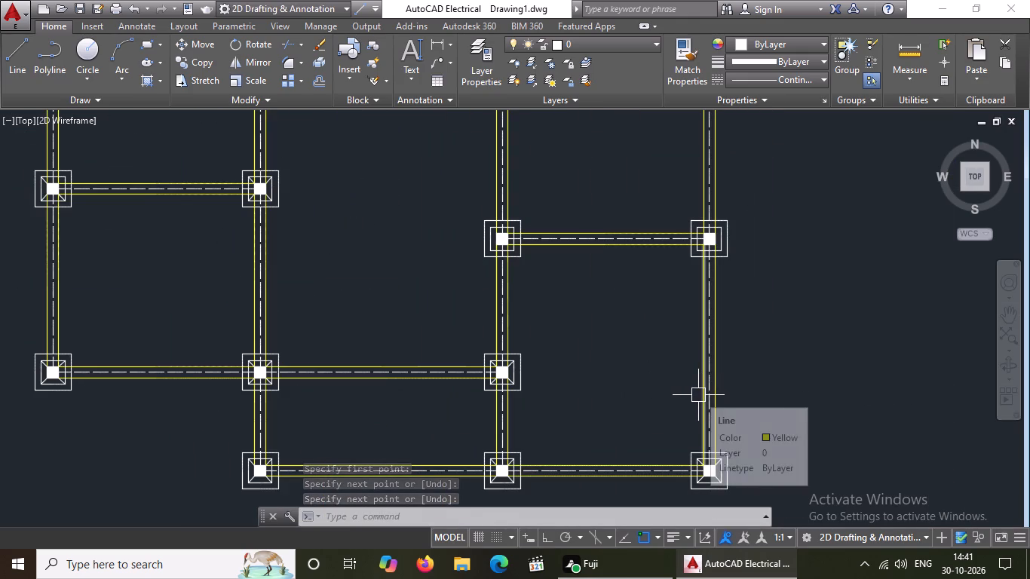
scroll(698, 395, up, 1)
middle_drag(698, 395, 698, 495)
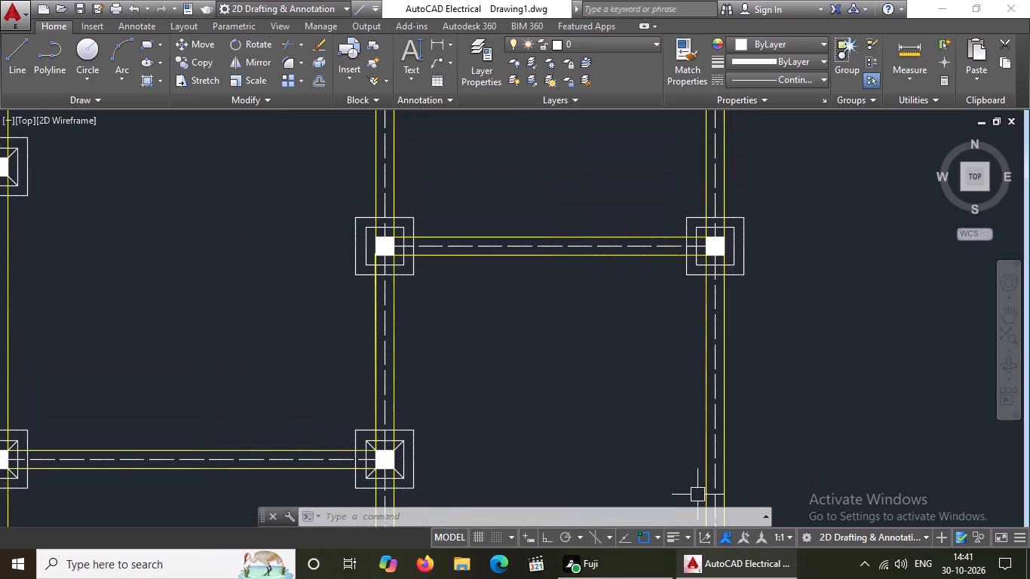
scroll(678, 438, down, 2)
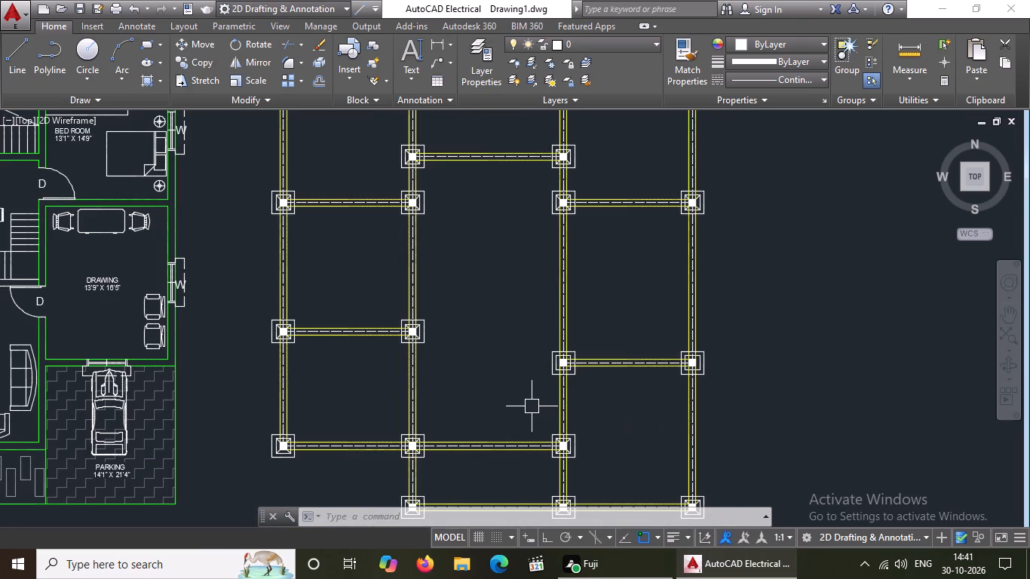
scroll(578, 401, up, 3)
key(l)
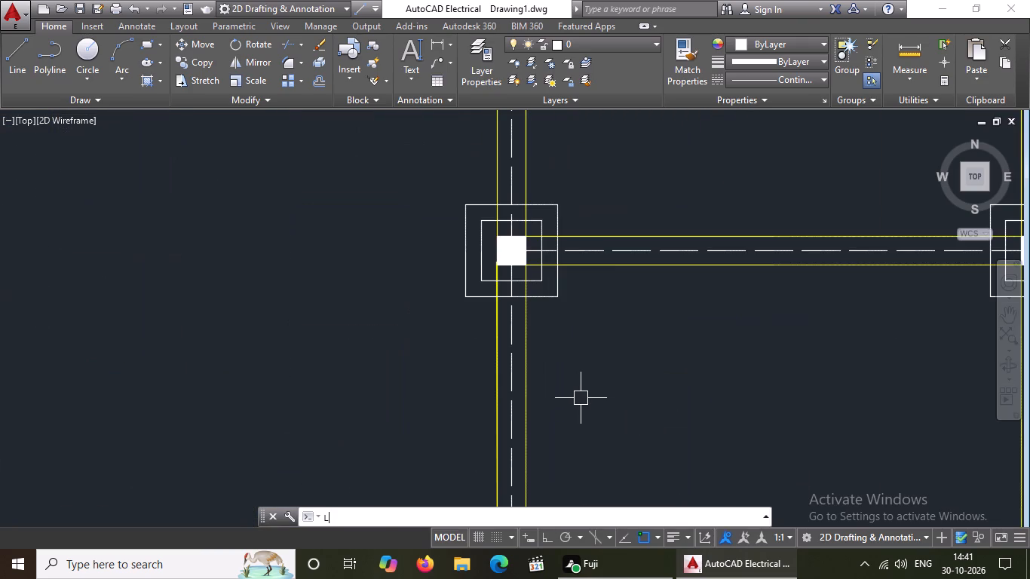
key(Return)
scroll(526, 231, up, 2)
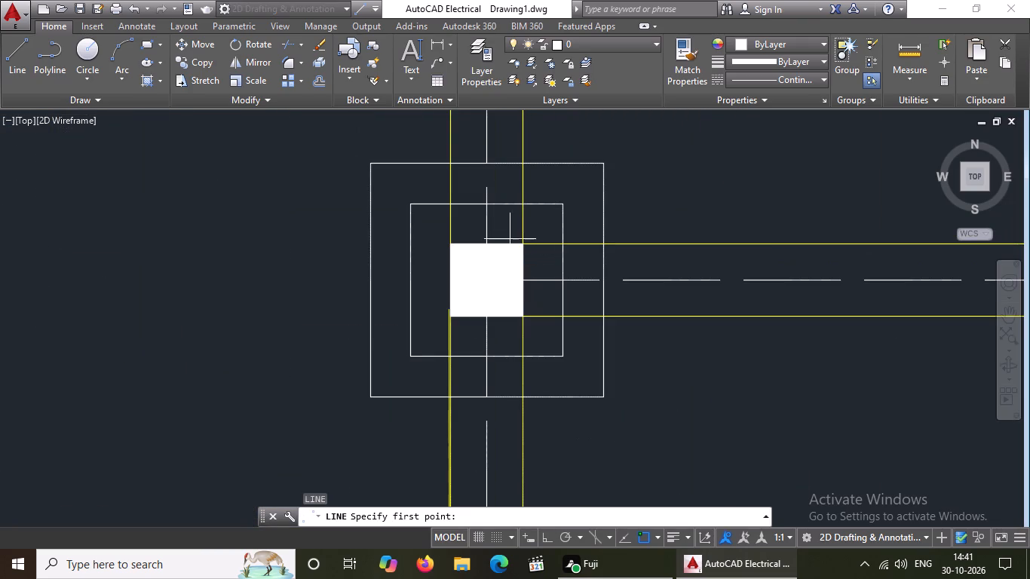
click(527, 239)
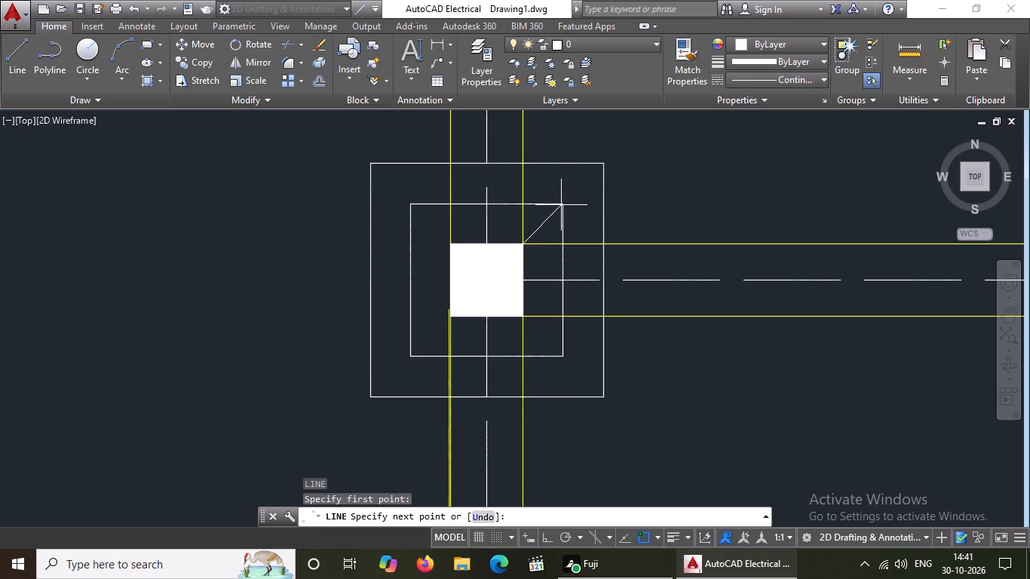
drag(564, 204, 580, 194)
key(Return)
key(l)
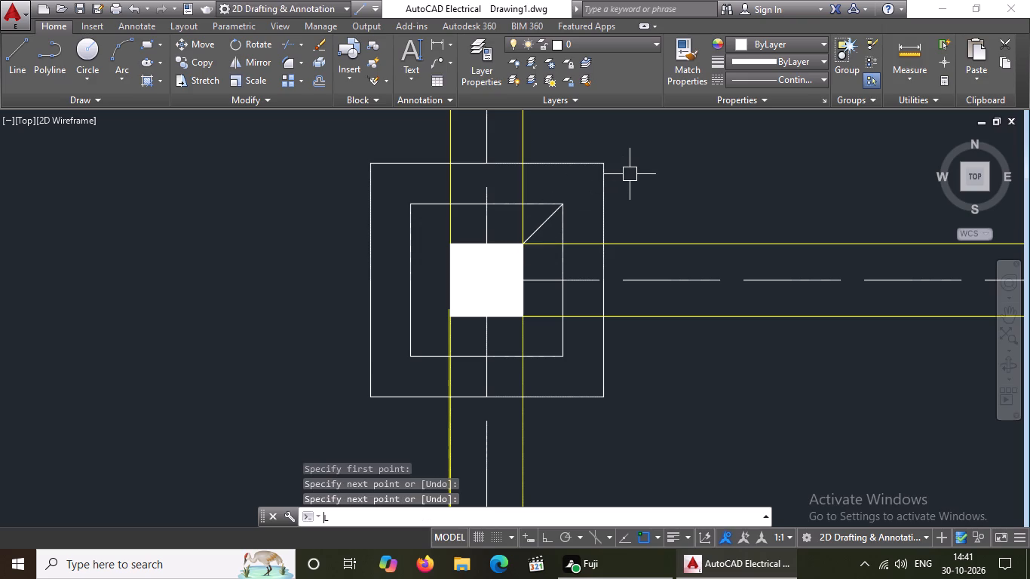
key(Return)
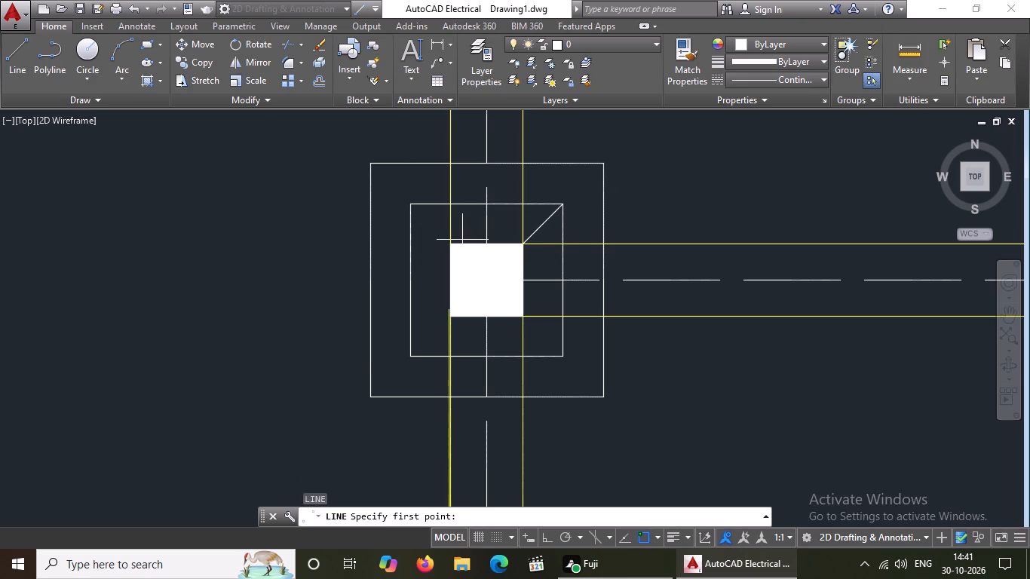
click(451, 244)
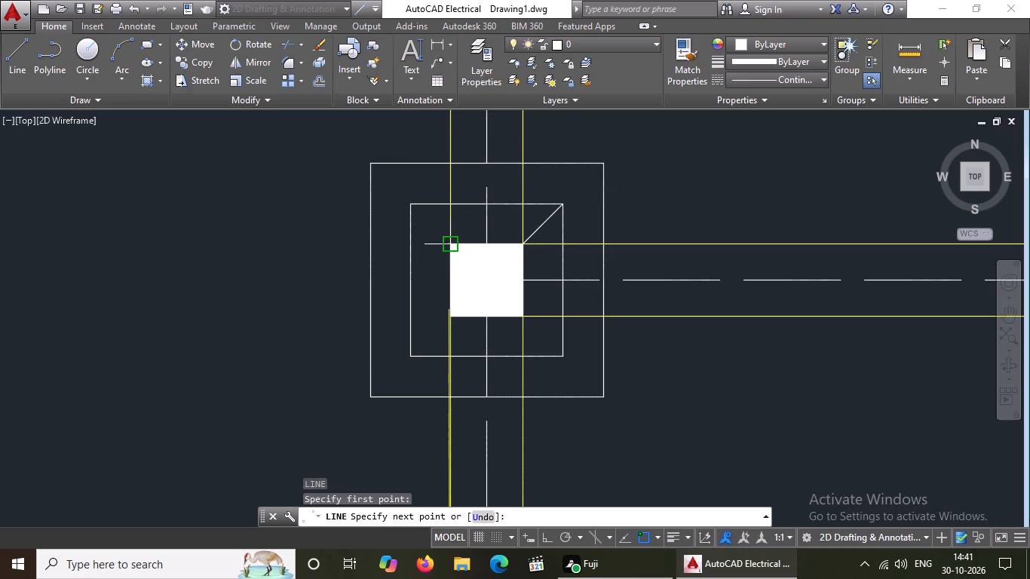
drag(410, 205, 409, 198)
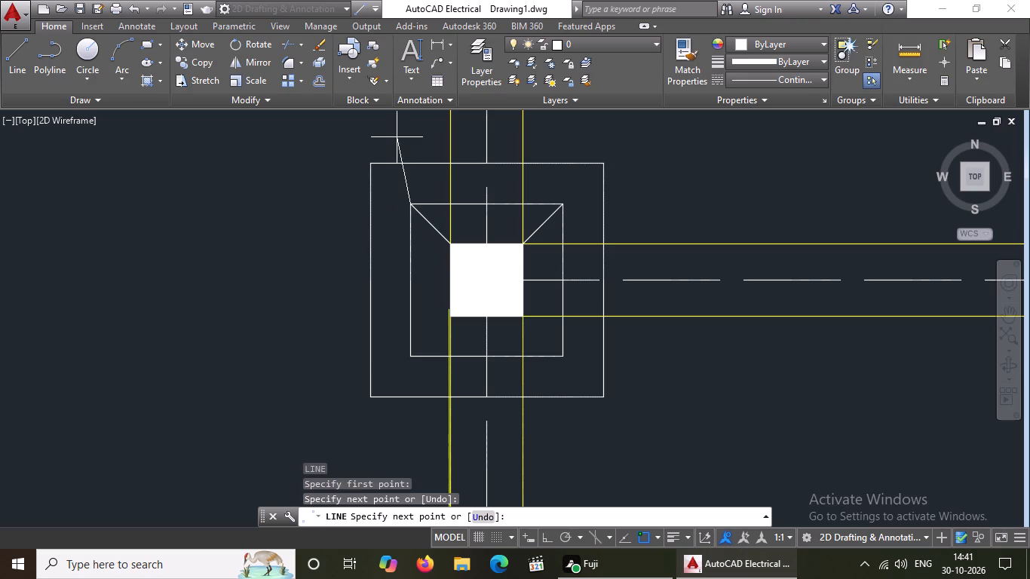
key(Return)
Draw the southwest diagonal from the column corner to the inner square's corner on the short eastern beam's west-end footing.
key(l)
key(Return)
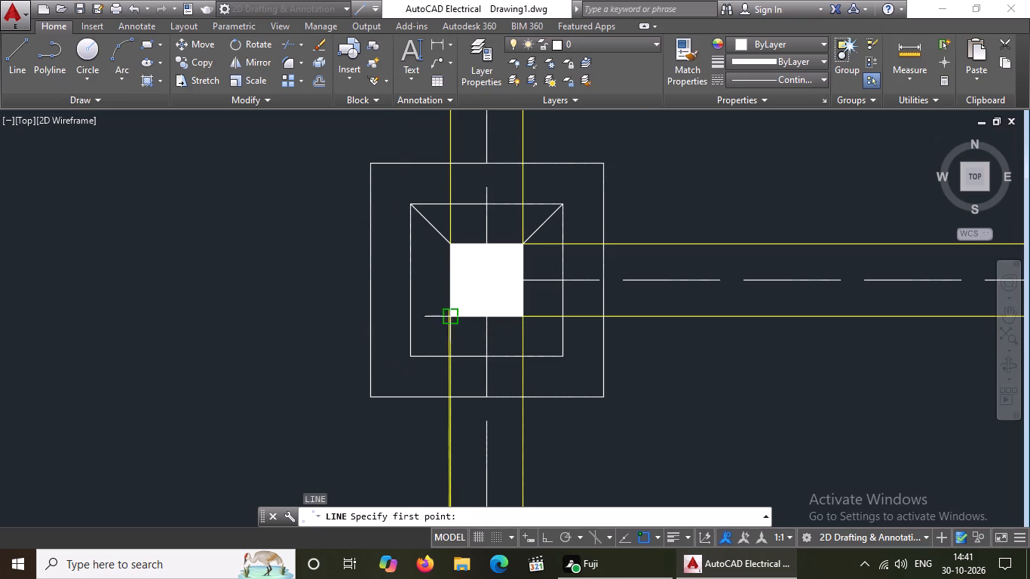
scroll(481, 332, up, 3)
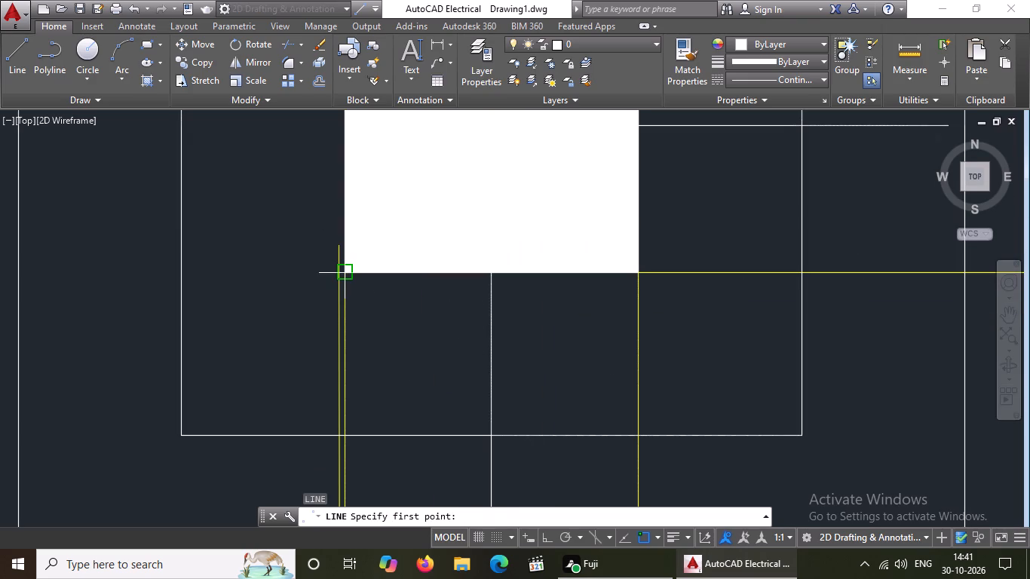
click(345, 267)
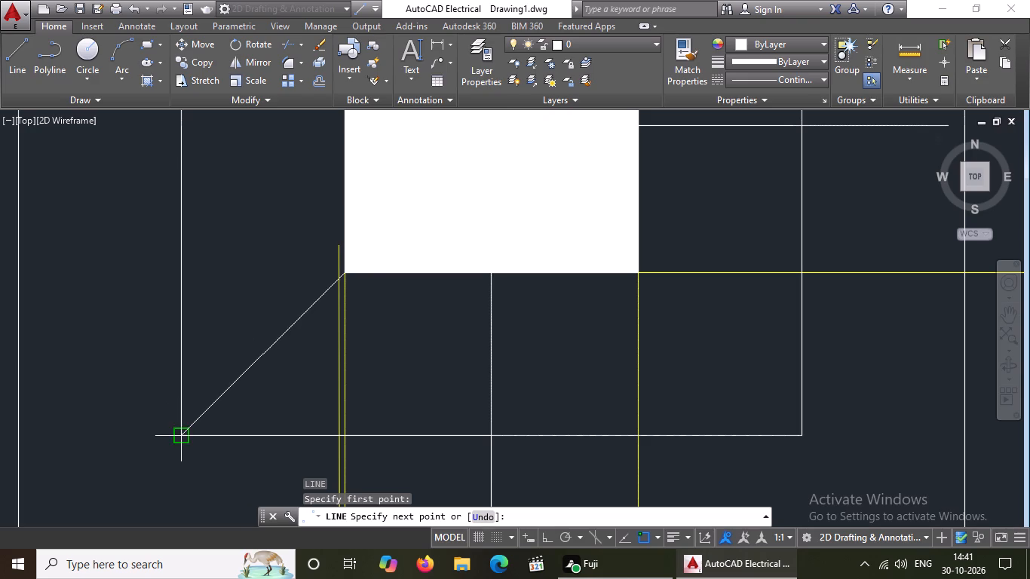
click(180, 433)
key(Escape)
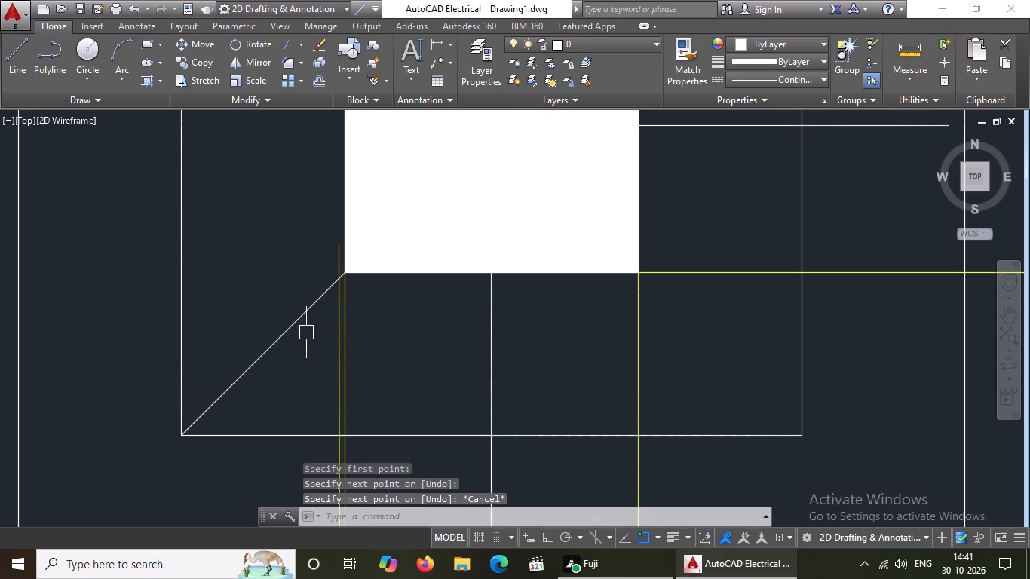
Erase the extra yellow line beside the column's southwest corner on the short eastern beam's west-end footing.
scroll(309, 327, up, 1)
click(351, 288)
scroll(393, 255, down, 4)
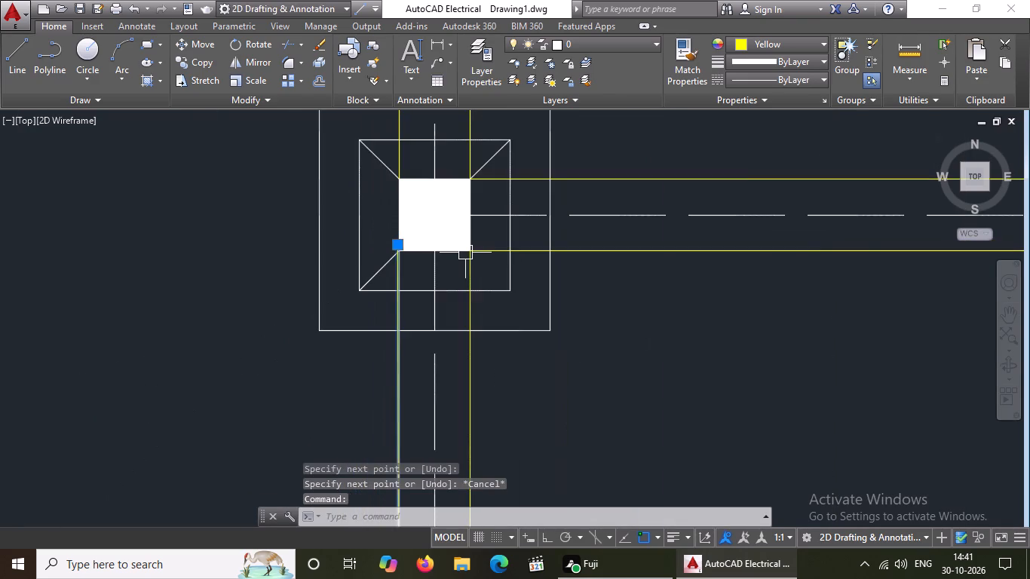
scroll(465, 253, down, 4)
key(Delete)
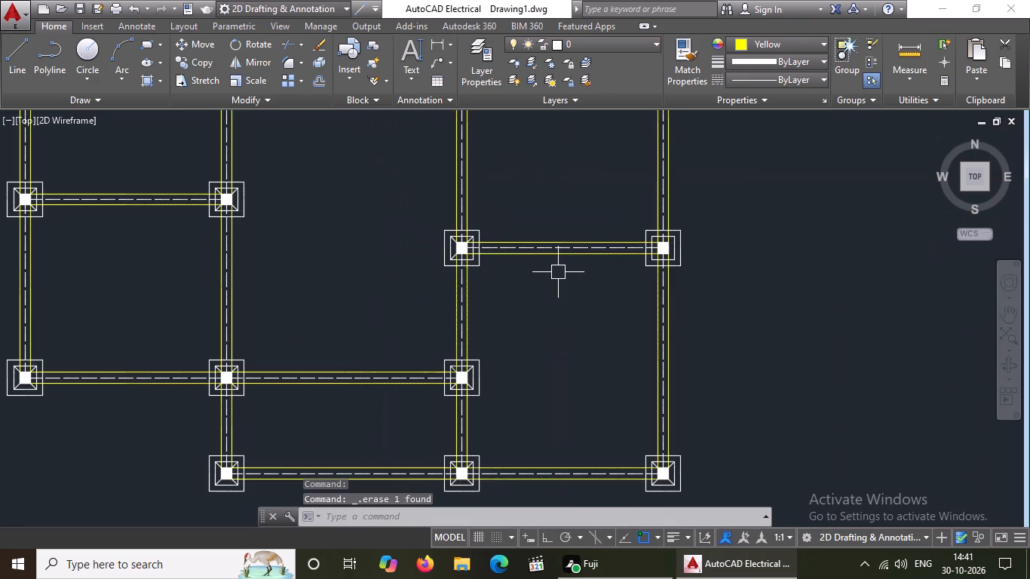
Draw the southeast diagonal from the column corner to the inner square's corner on the short eastern beam's west-end footing.
scroll(498, 250, up, 3)
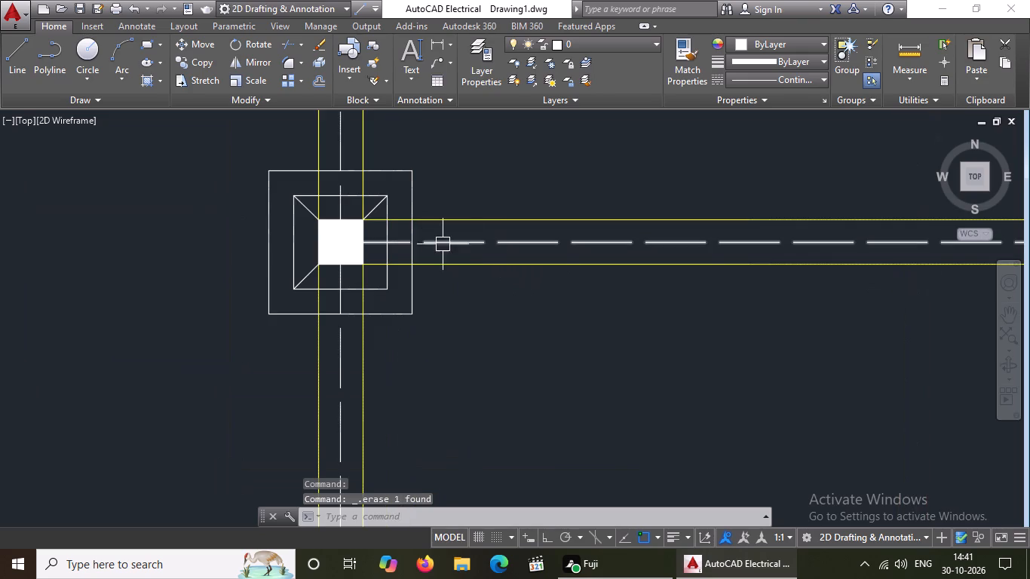
key(l)
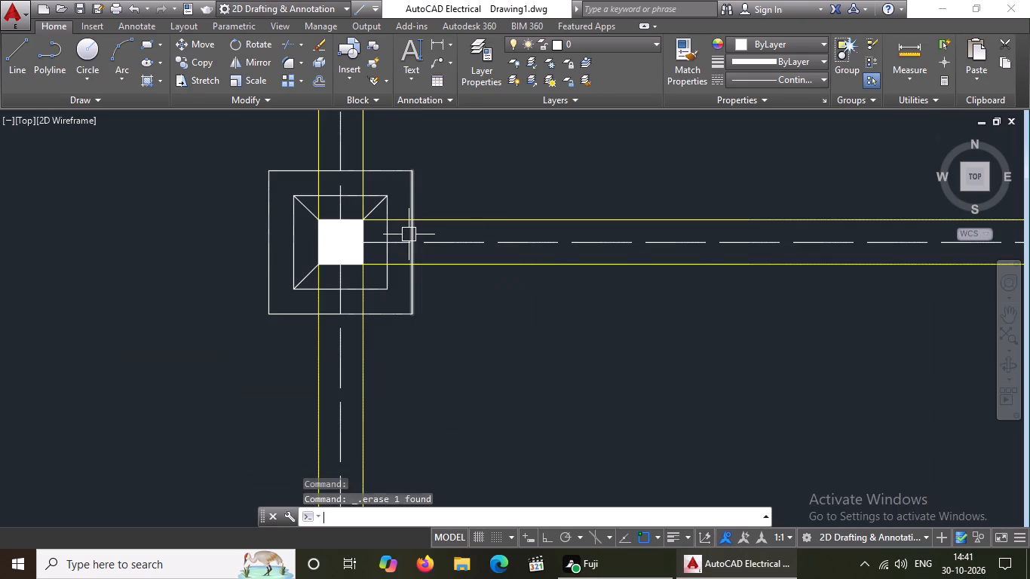
key(Return)
scroll(453, 283, up, 2)
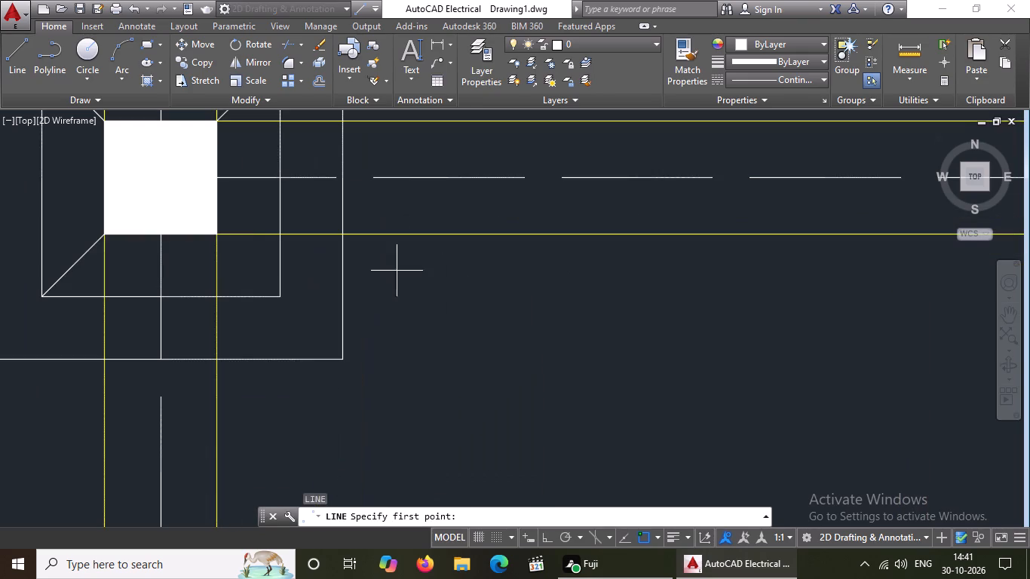
click(213, 233)
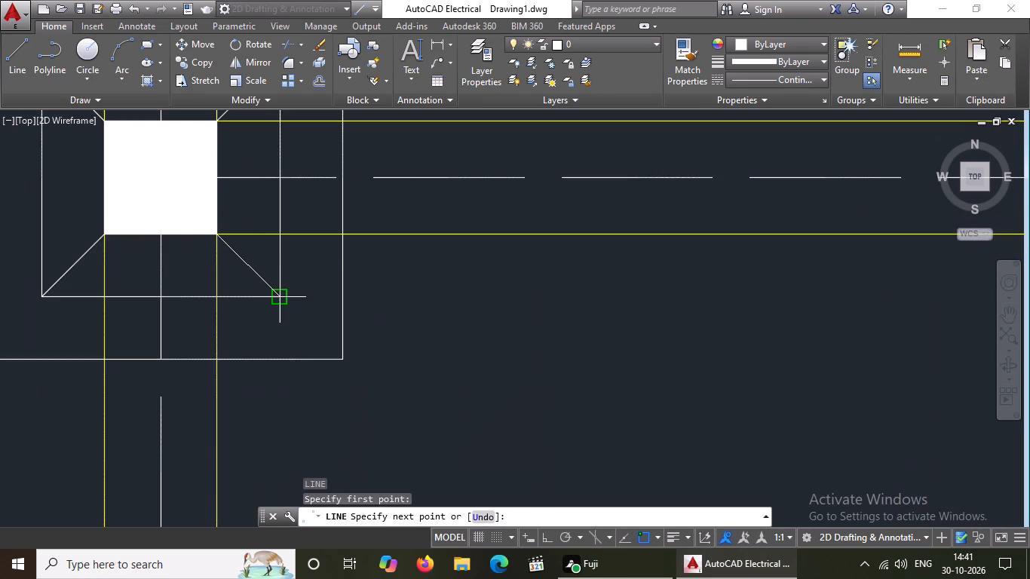
drag(281, 296, 318, 321)
key(Return)
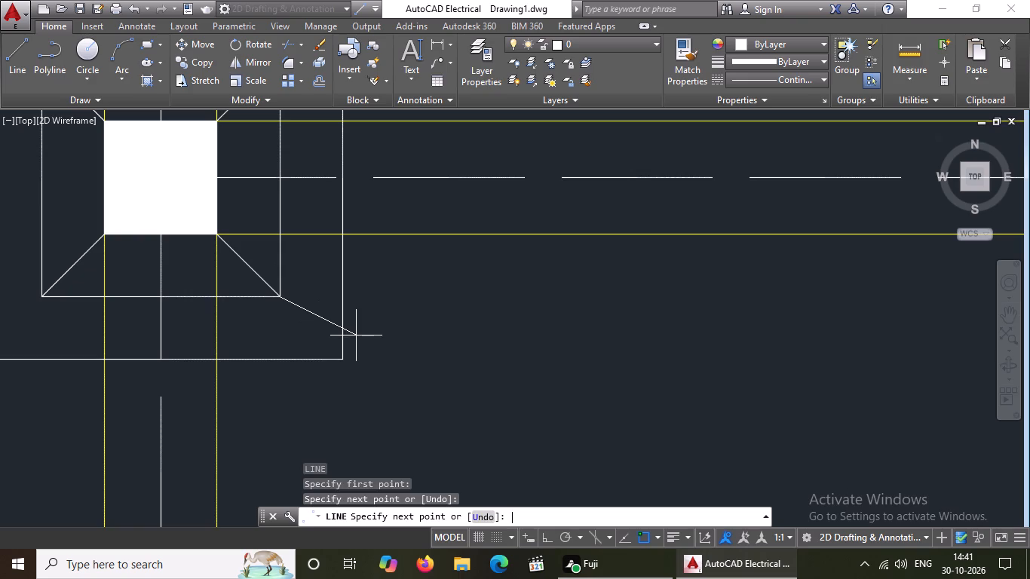
On the east-end footing of the same short eastern beam, draw the column's two southern corner diagonals to the inner square.
key(l)
key(Return)
scroll(356, 335, down, 4)
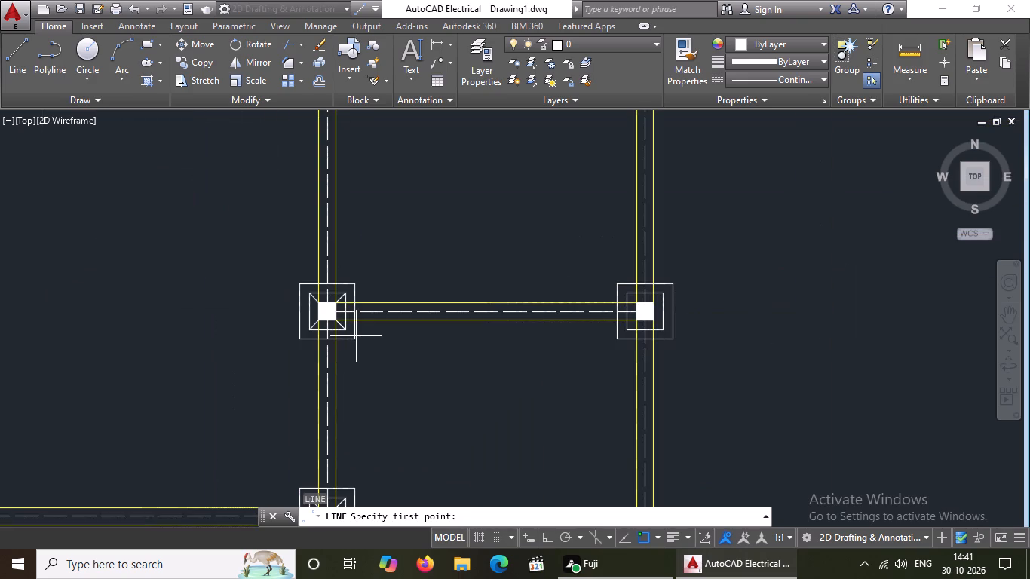
scroll(706, 308, up, 2)
scroll(706, 308, down, 3)
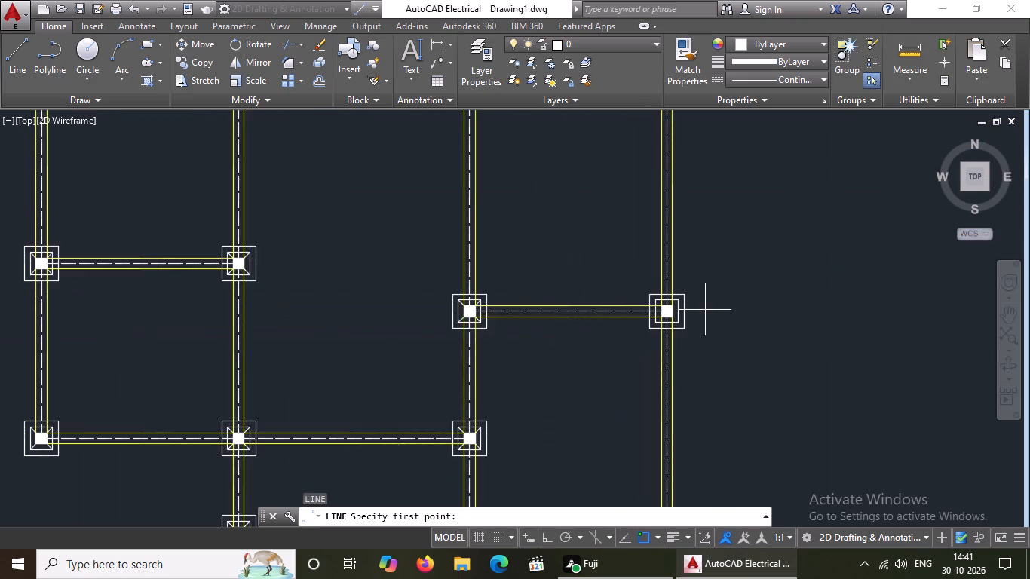
scroll(705, 310, down, 2)
scroll(705, 407, up, 3)
scroll(697, 392, down, 3)
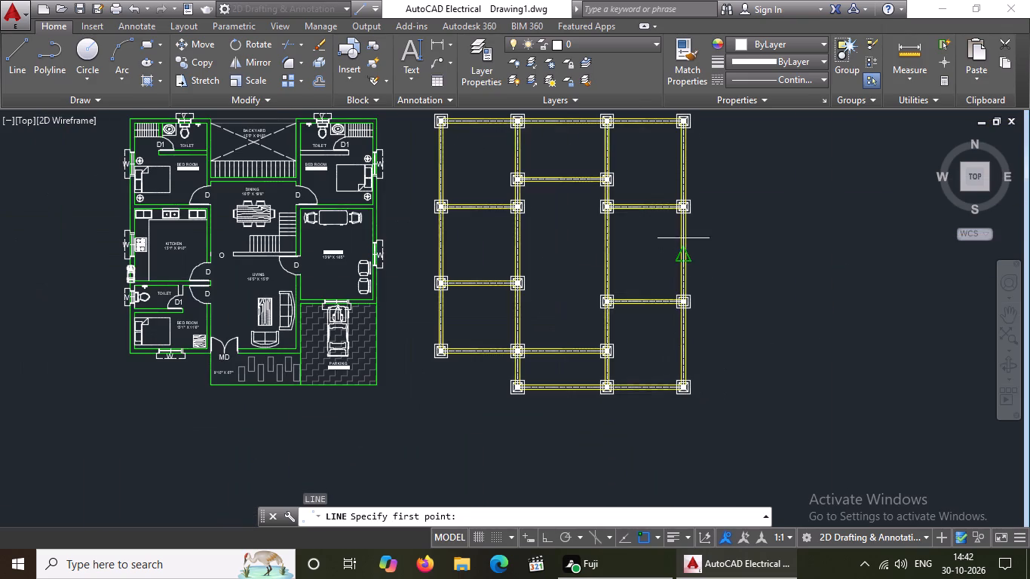
scroll(675, 313, up, 5)
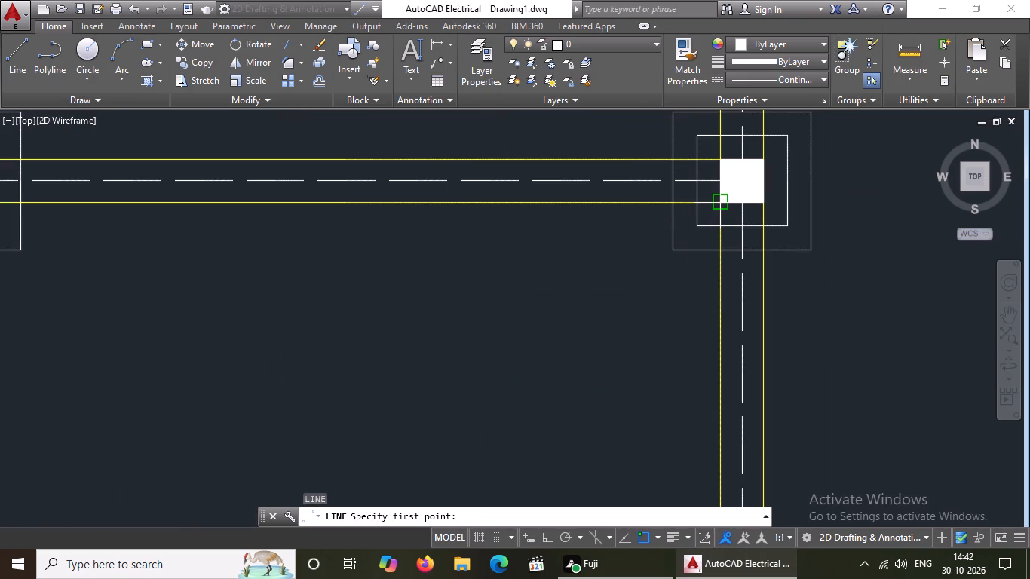
click(725, 200)
click(692, 224)
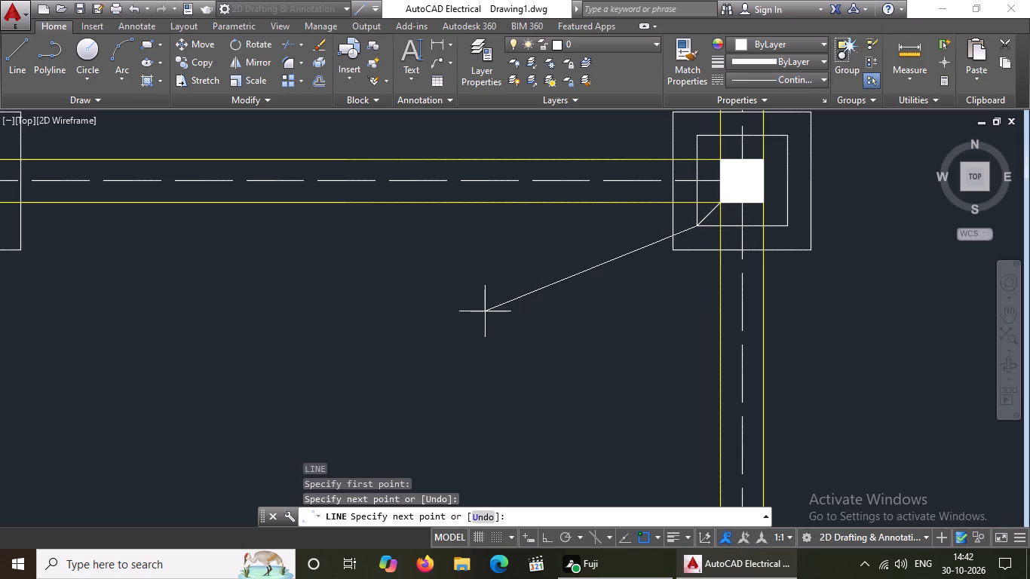
key(Return)
key(l)
key(Return)
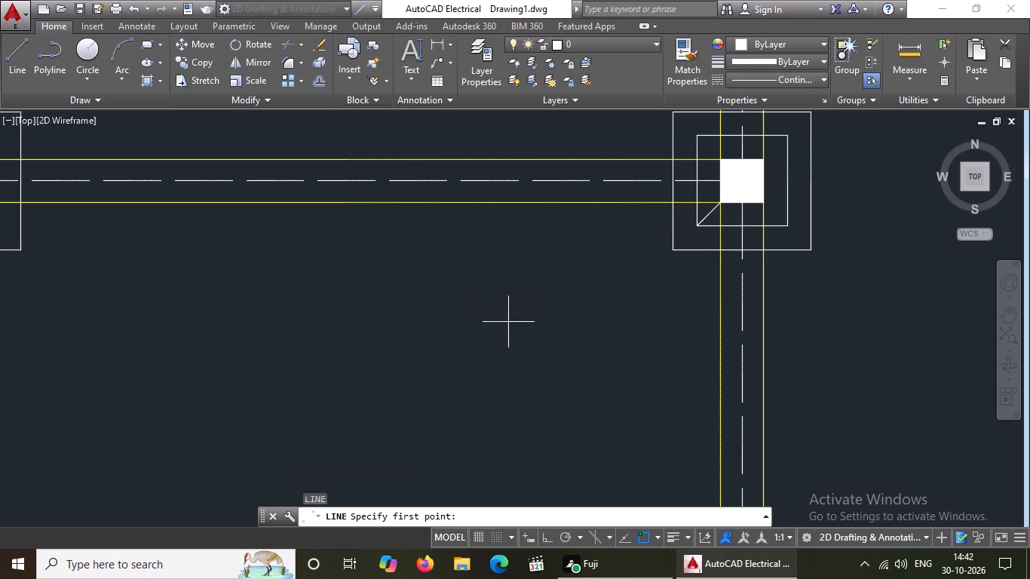
click(765, 202)
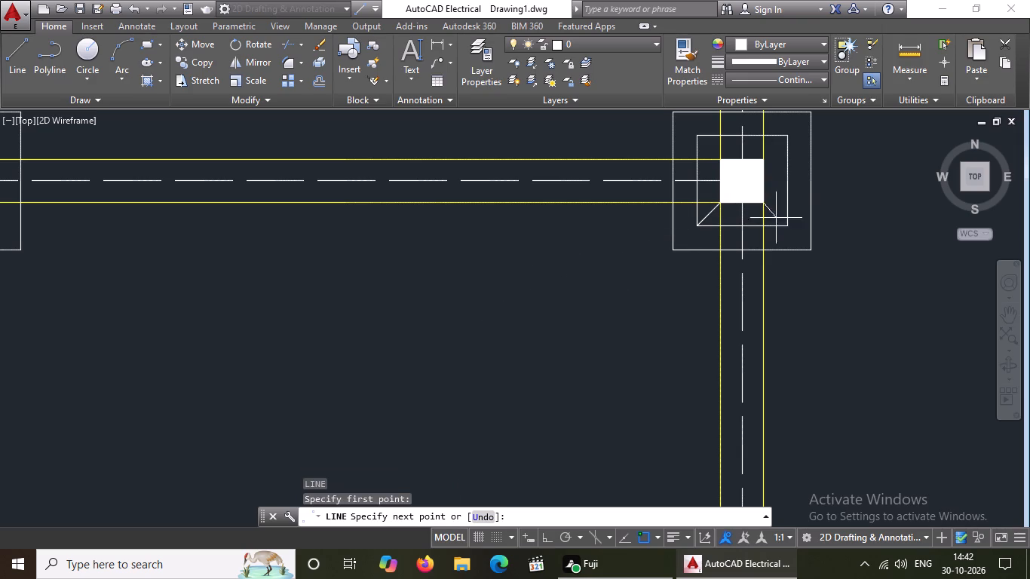
drag(792, 231, 834, 248)
key(Return)
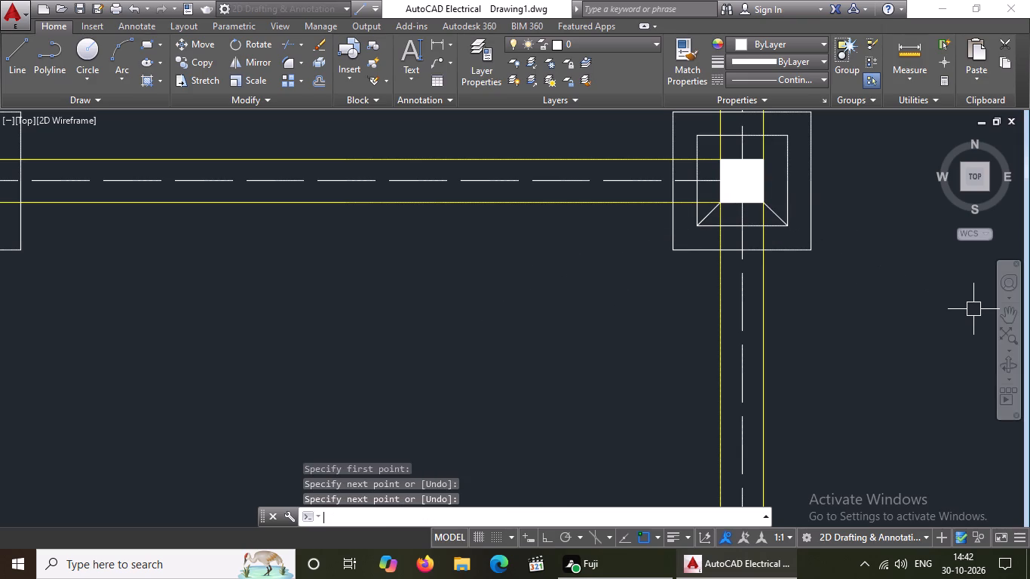
Draw the two northern corner diagonals between the column and the inner square on this beam's east-end footing.
key(l)
key(Return)
scroll(540, 247, down, 2)
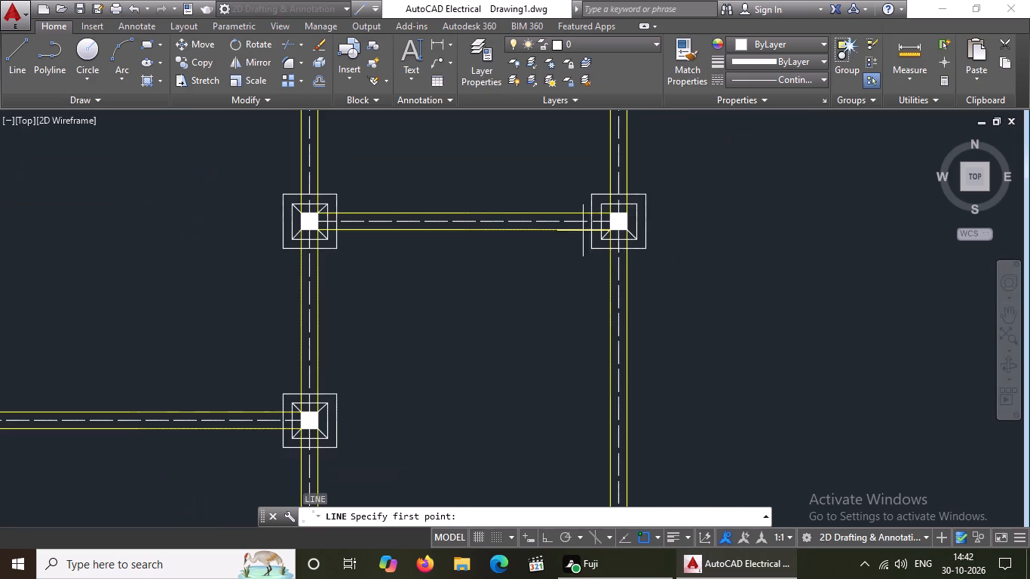
scroll(651, 201, up, 3)
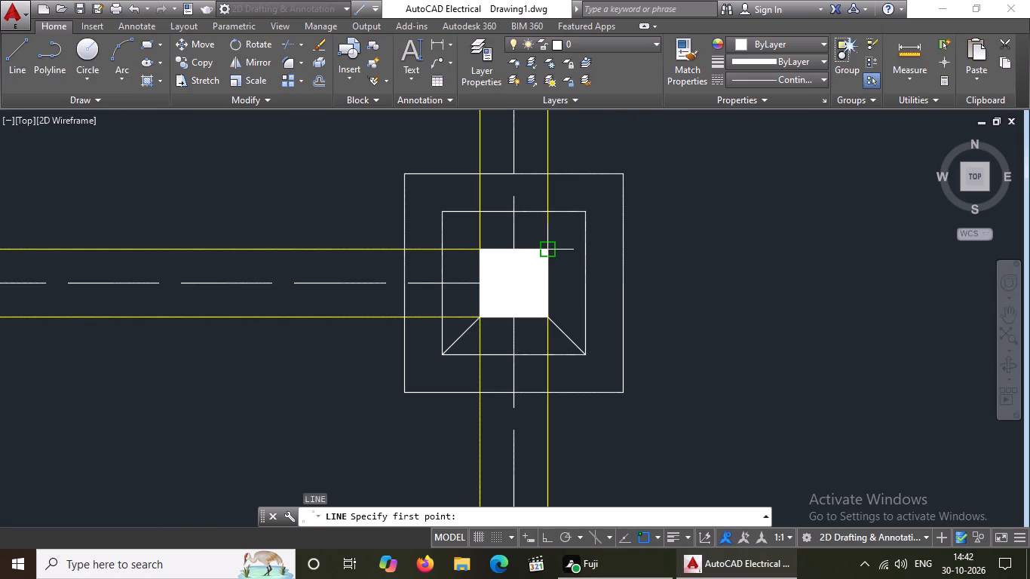
click(547, 250)
drag(584, 211, 607, 200)
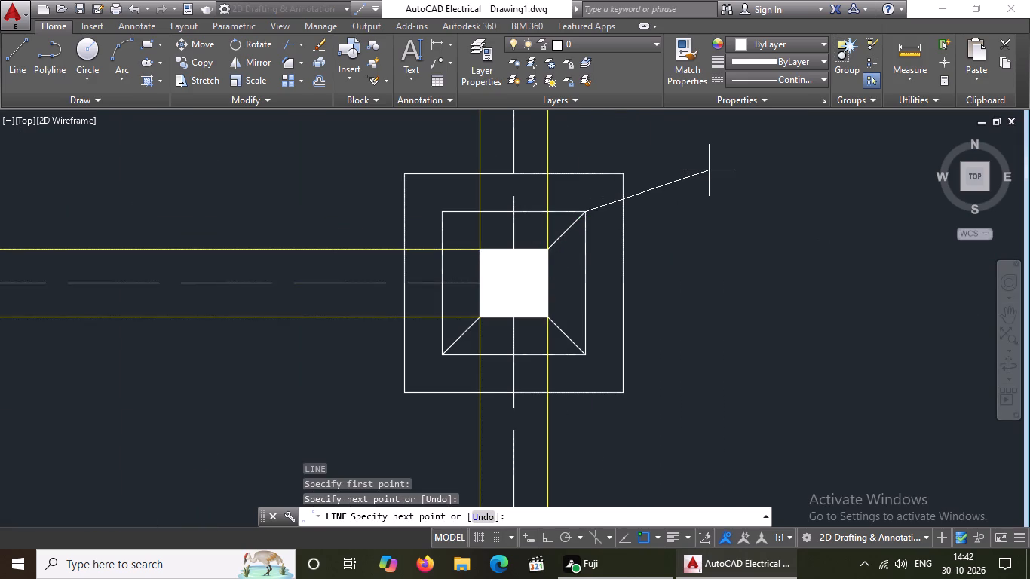
key(Return)
key(l)
key(Return)
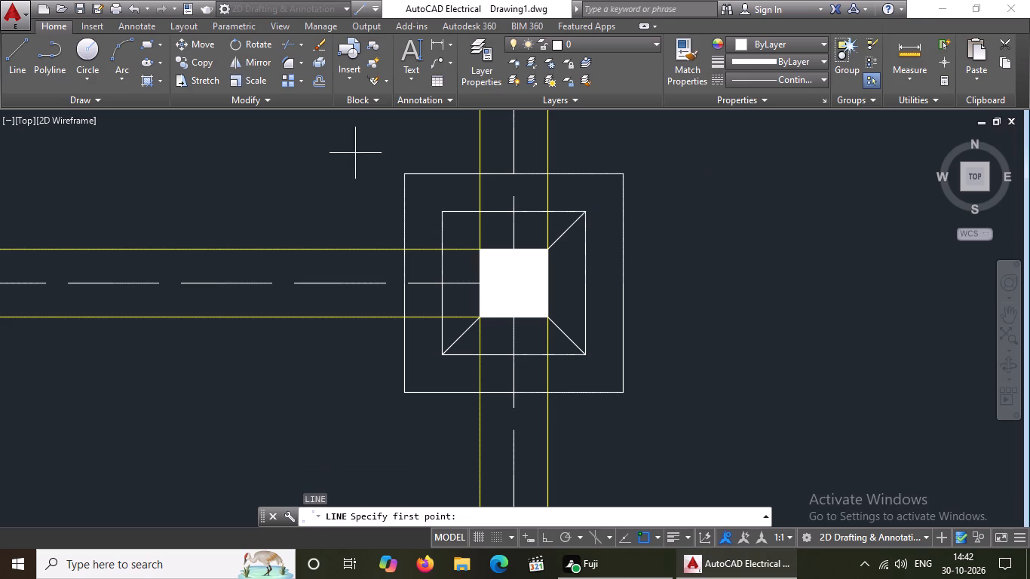
click(480, 250)
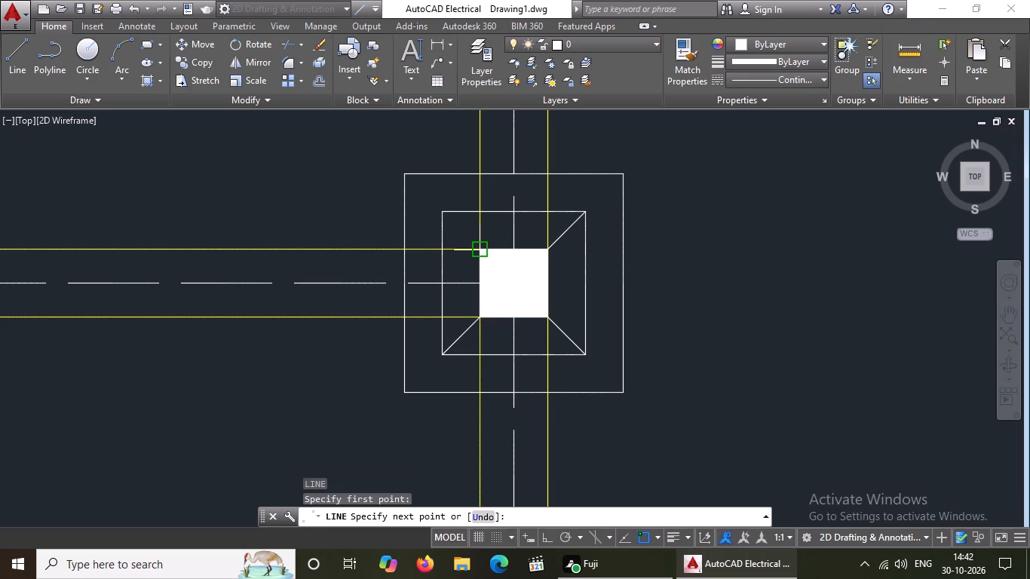
click(442, 216)
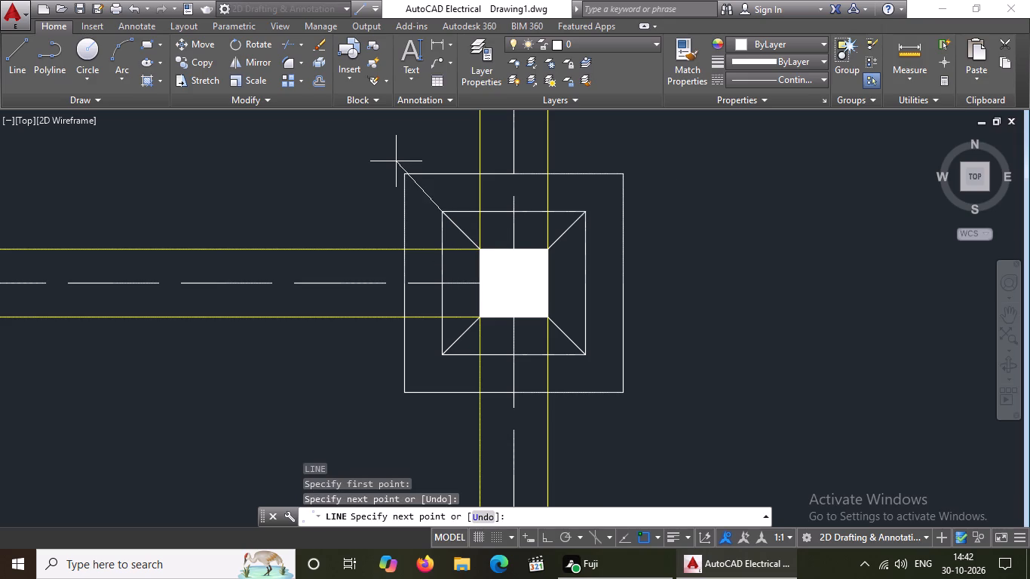
key(Return)
Examine the whole footing plan to check that every column has its corner diagonals.
scroll(556, 208, down, 4)
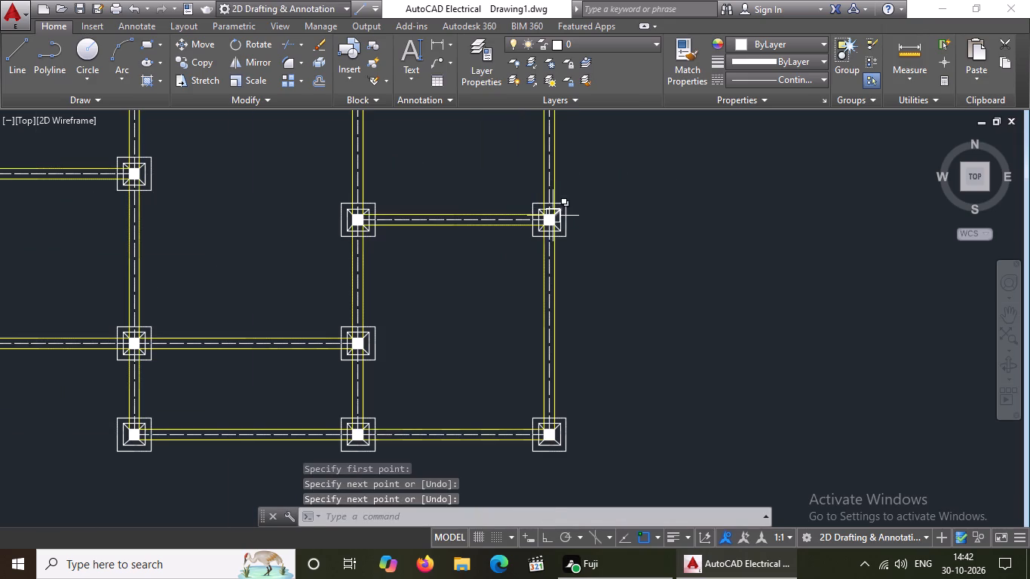
middle_drag(517, 259, 590, 486)
scroll(319, 375, down, 1)
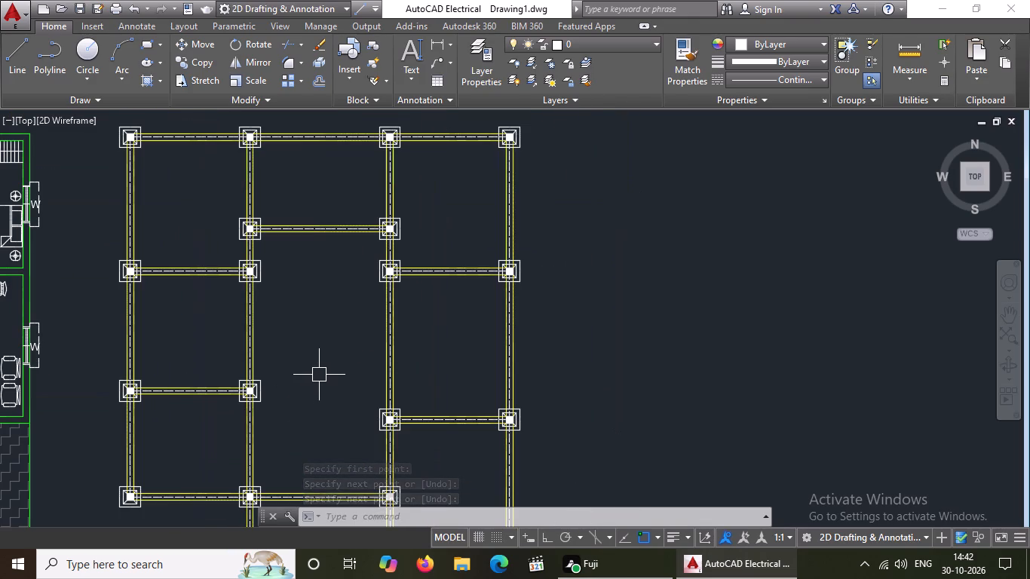
scroll(302, 345, down, 1)
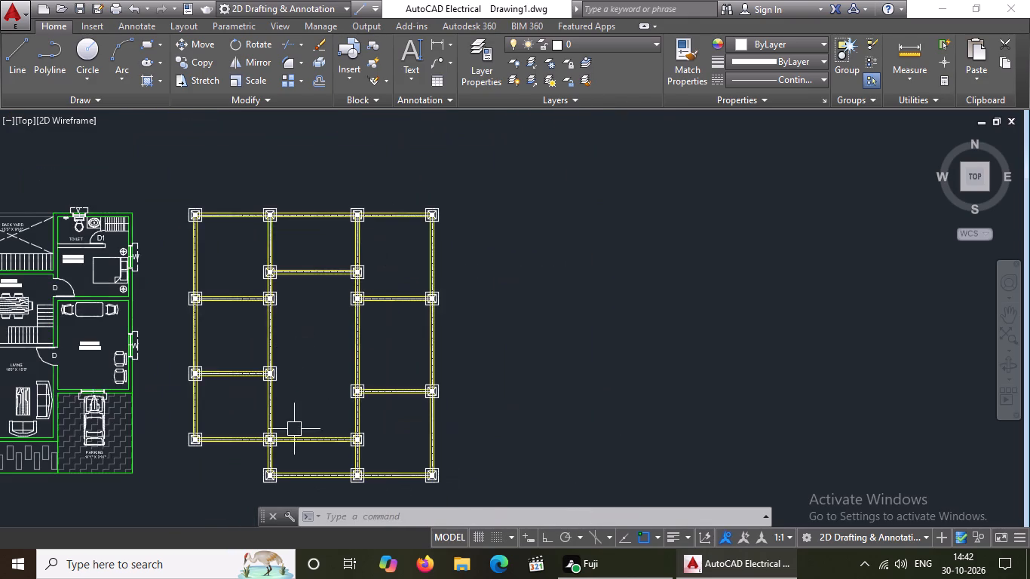
scroll(286, 459, up, 4)
scroll(311, 329, down, 2)
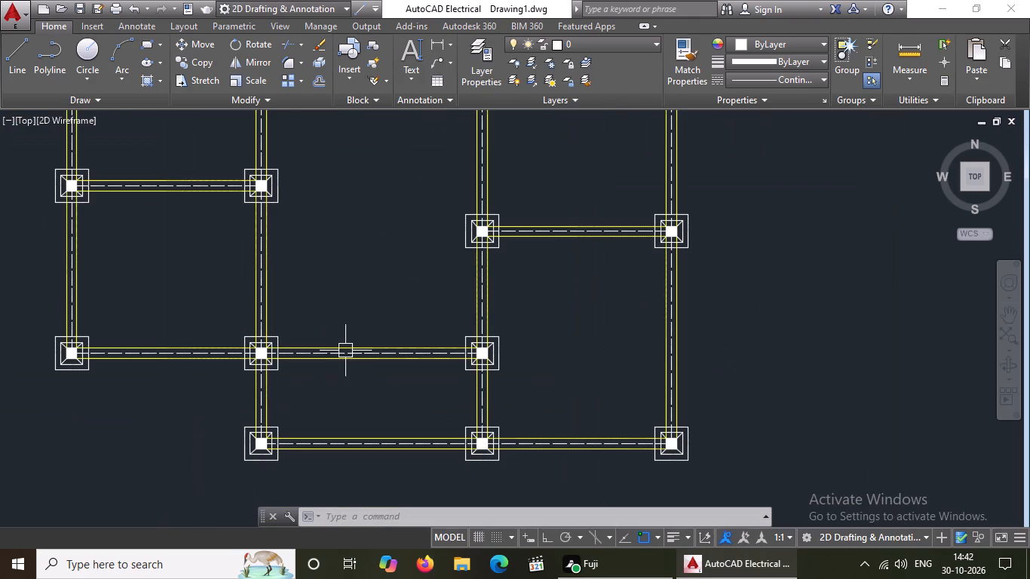
scroll(300, 387, down, 3)
Change the colour of the dashed centreline in the southernmost beam's western span to red.
scroll(301, 420, up, 4)
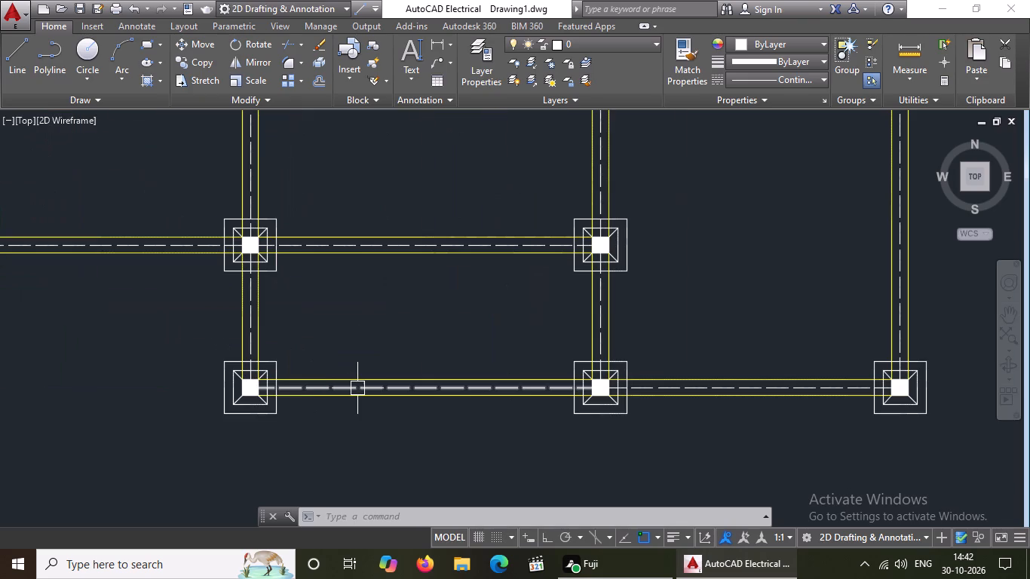
click(357, 388)
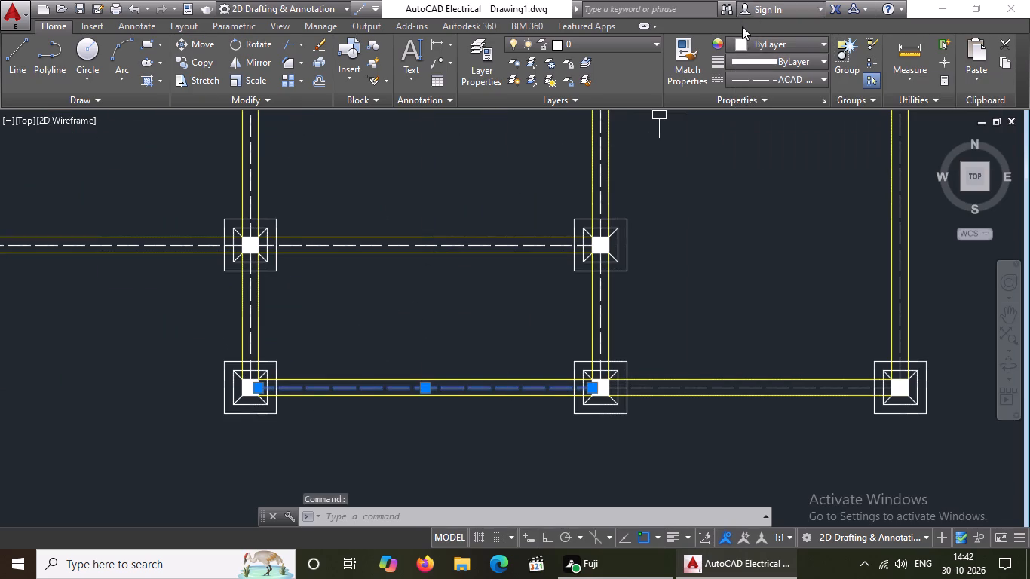
click(744, 45)
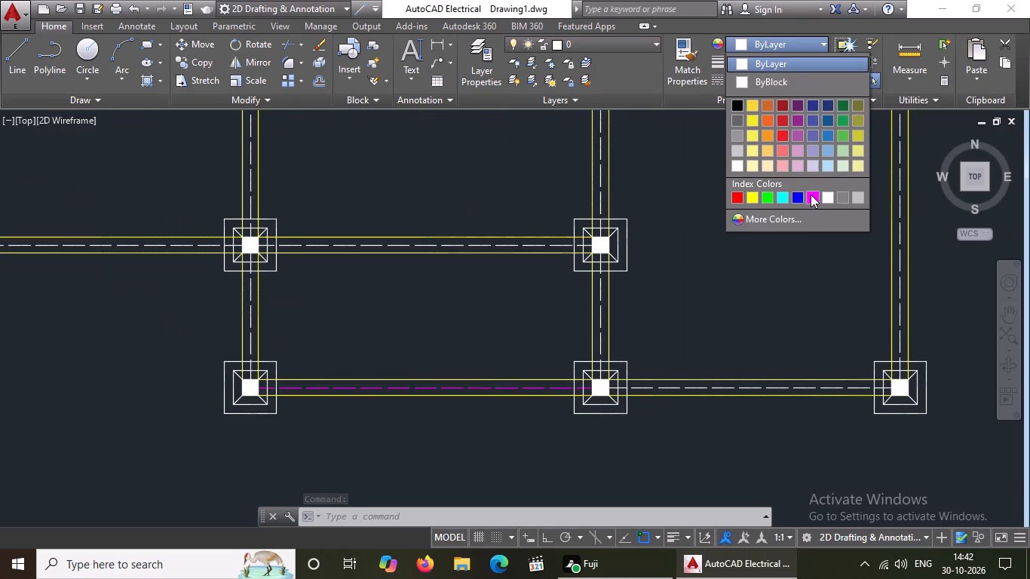
scroll(333, 447, down, 5)
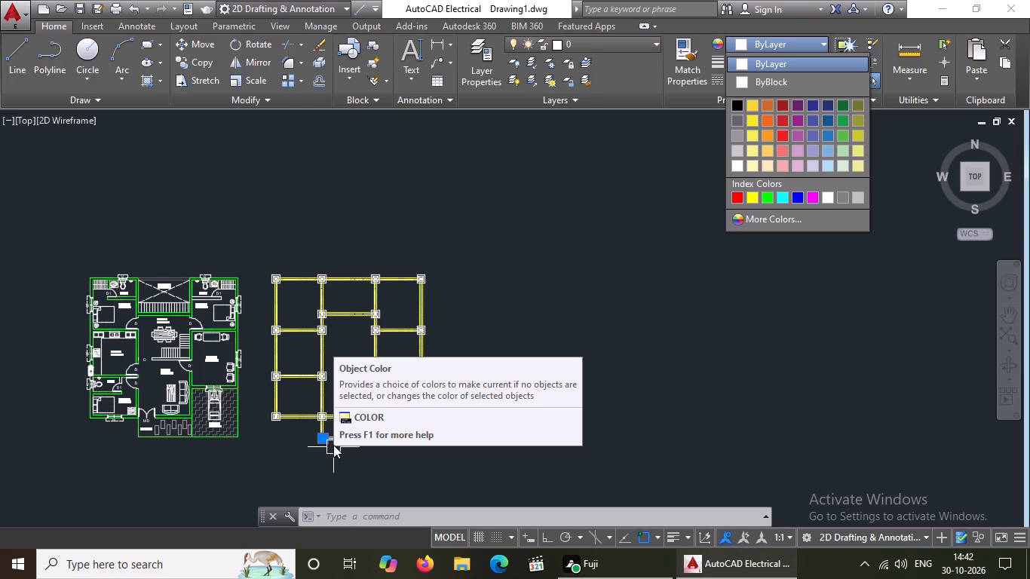
scroll(299, 437, up, 3)
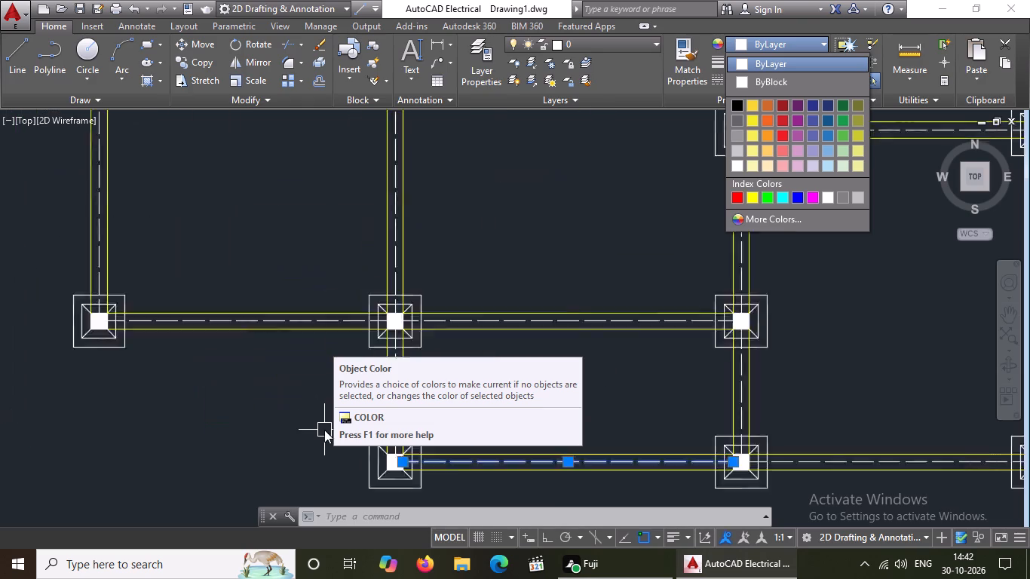
scroll(324, 430, up, 2)
scroll(446, 358, down, 2)
click(734, 191)
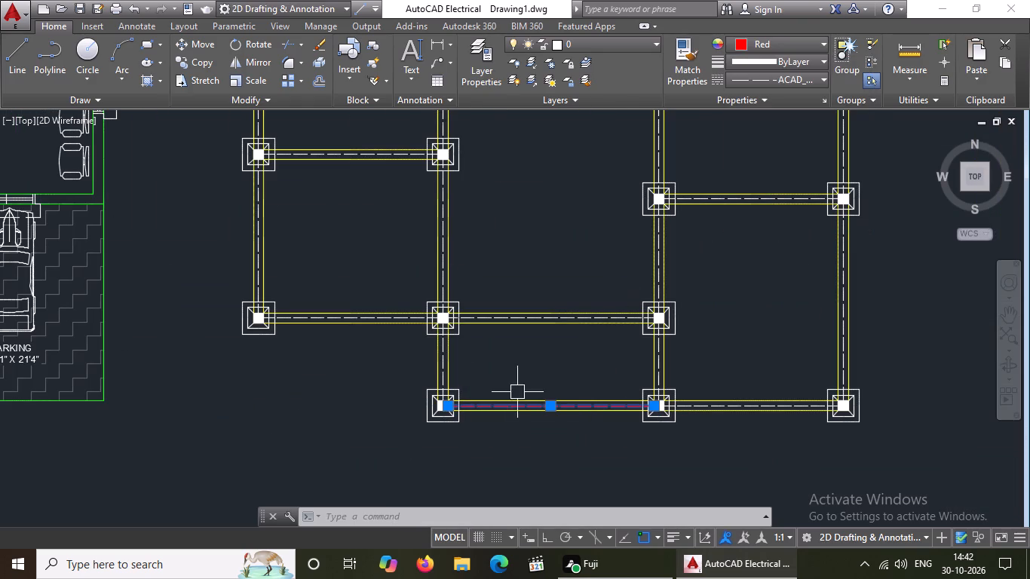
key(Escape)
Change the colour of the dashed centreline in the southernmost beam's eastern span to red.
scroll(803, 400, up, 2)
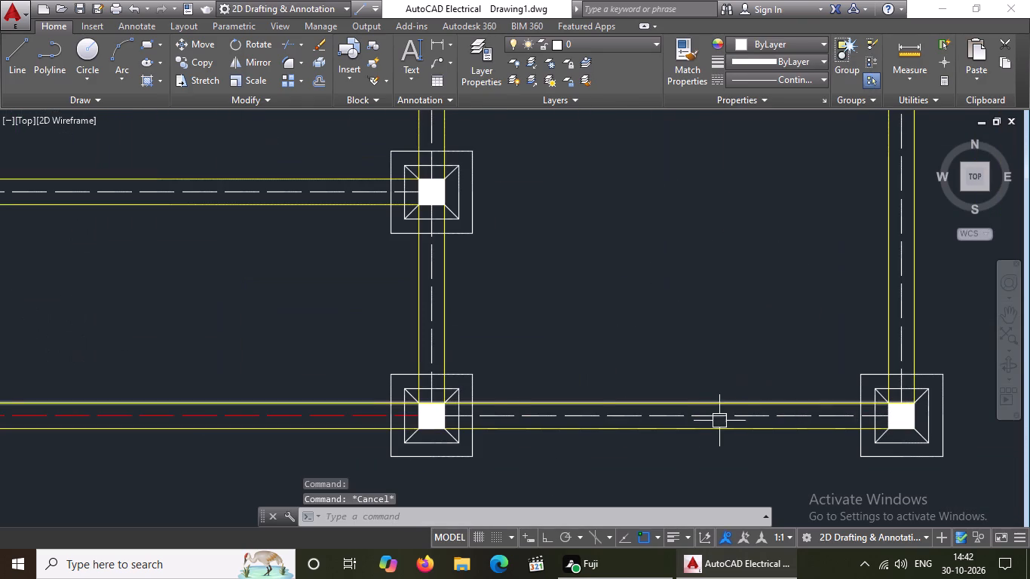
click(707, 418)
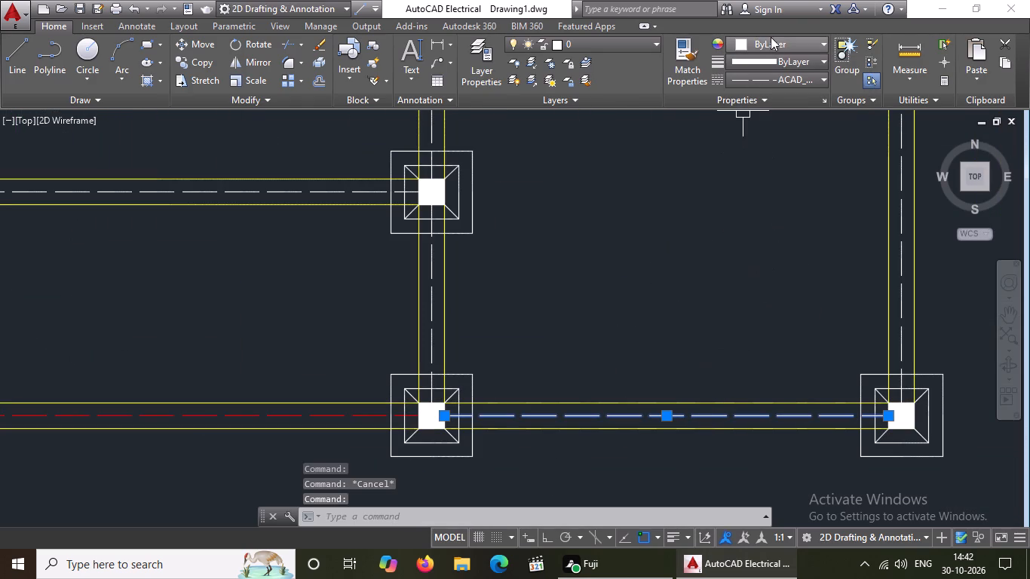
click(771, 37)
click(737, 198)
key(Escape)
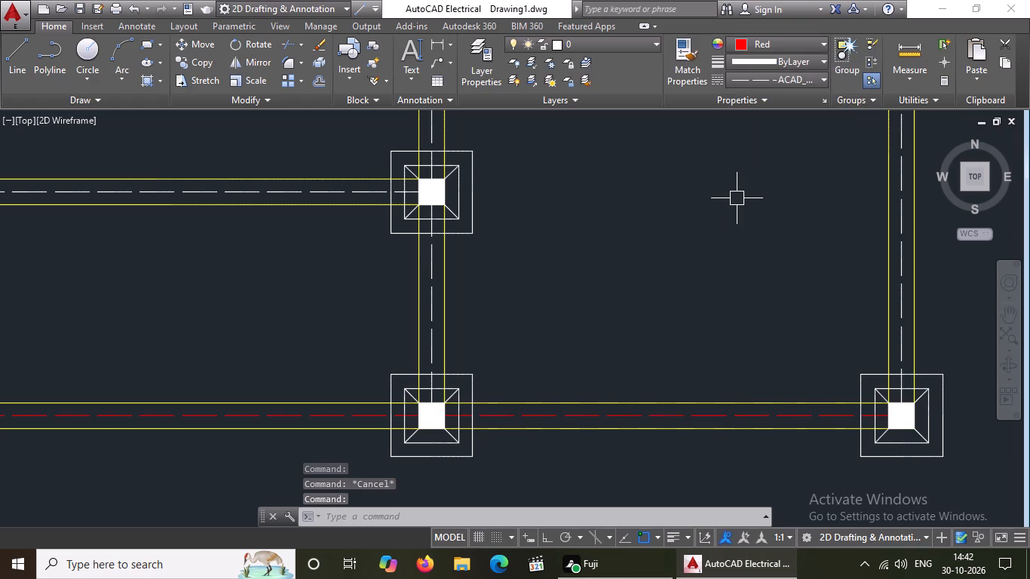
scroll(471, 392, down, 2)
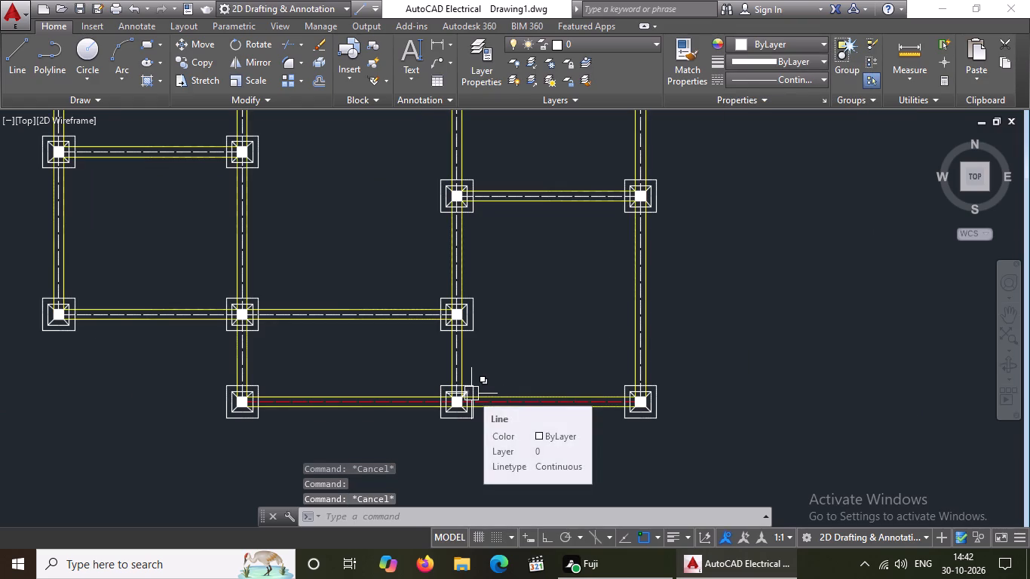
Change the colour of the dashed centreline in the short north-south beam above the southernmost beam's west-end footing to red.
scroll(167, 348, up, 2)
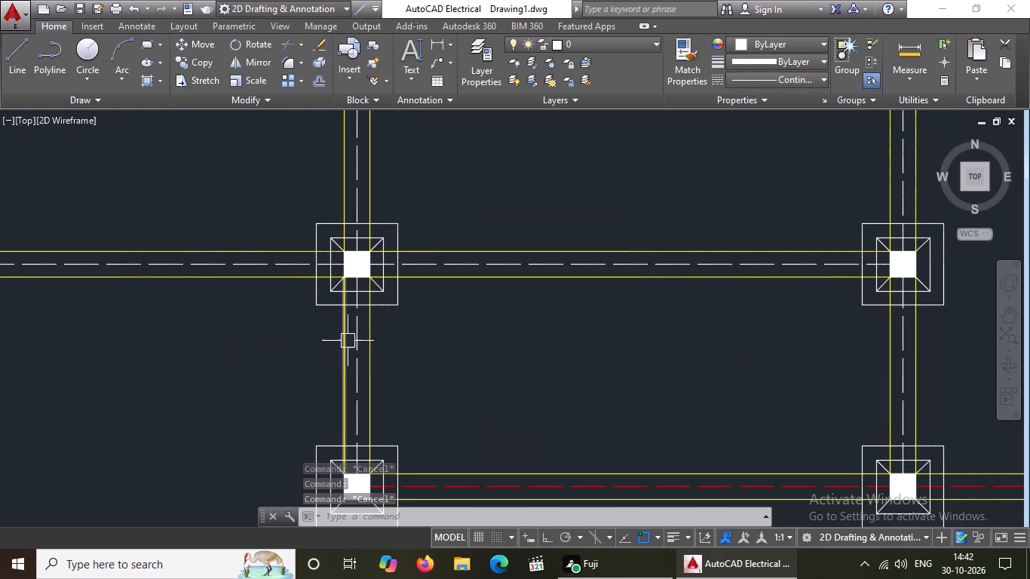
click(361, 341)
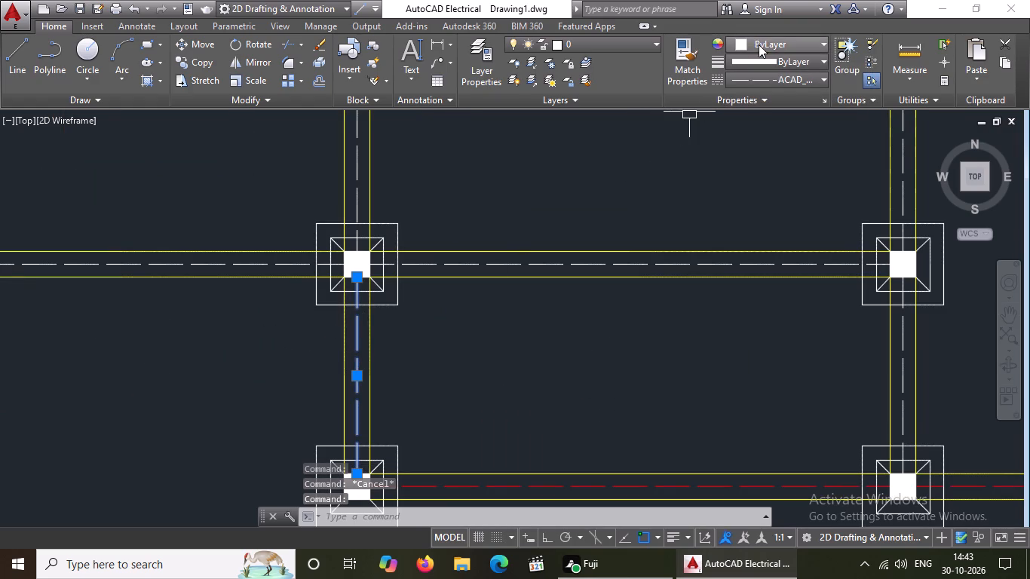
click(759, 44)
click(736, 195)
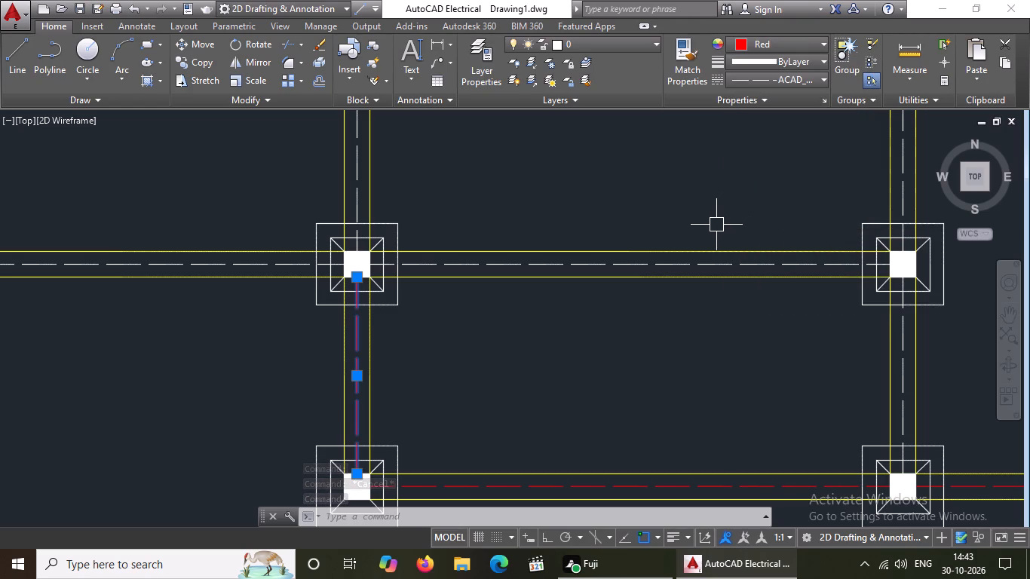
key(Escape)
Change the colour of the dashed centreline in the short north-south beam above the southernmost beam's middle footing to red.
scroll(581, 406, down, 3)
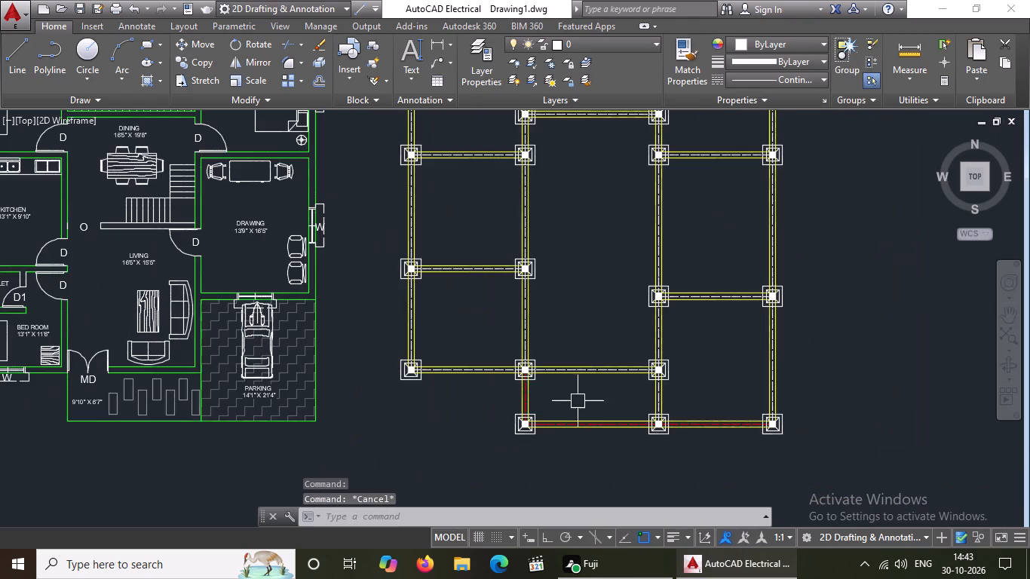
scroll(676, 392, up, 3)
click(632, 375)
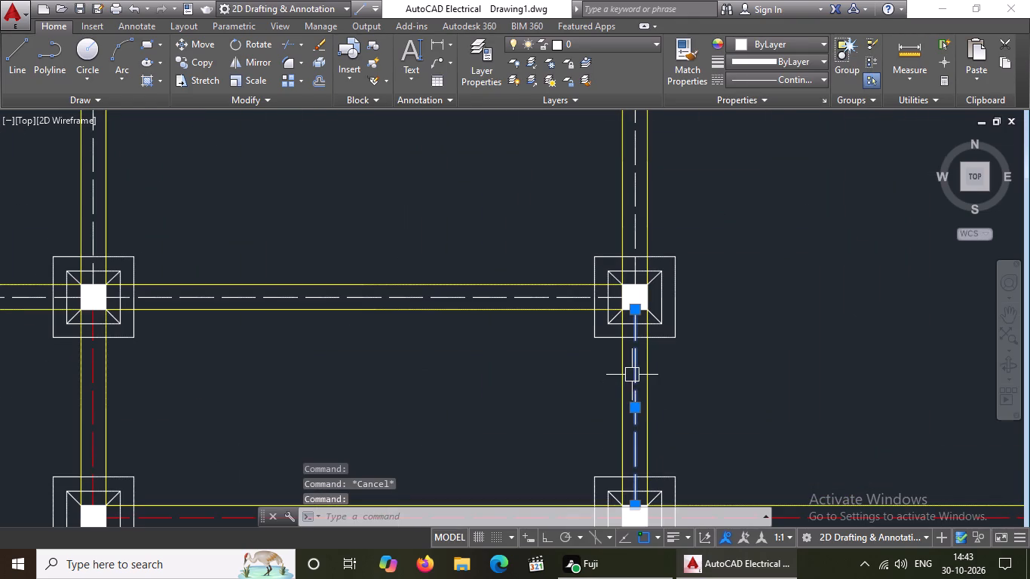
click(784, 50)
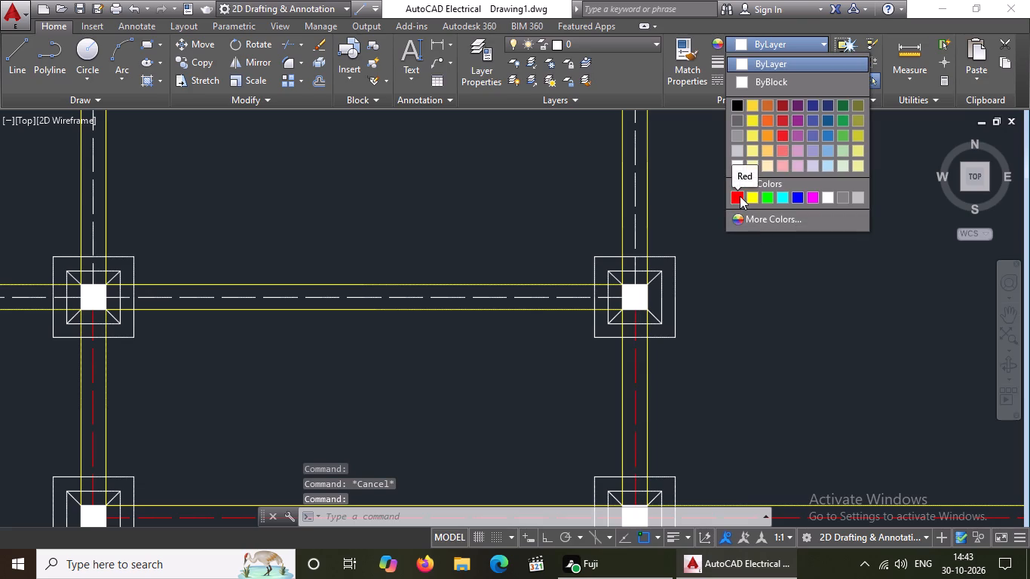
click(740, 195)
key(Escape)
Change the colour of the dashed centreline in the easternmost north-south beam's southernmost span to red.
scroll(621, 283, down, 3)
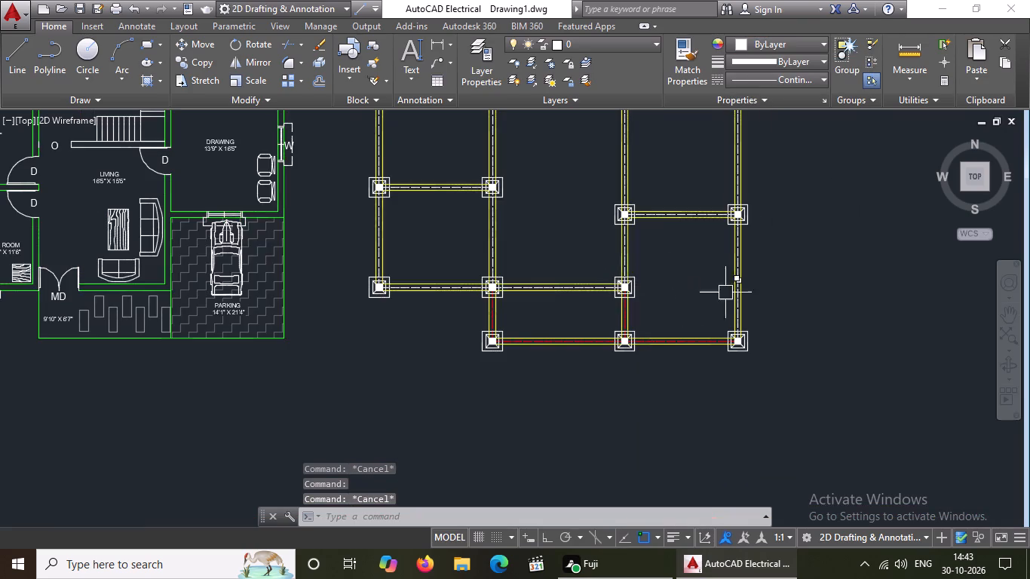
scroll(762, 281, up, 3)
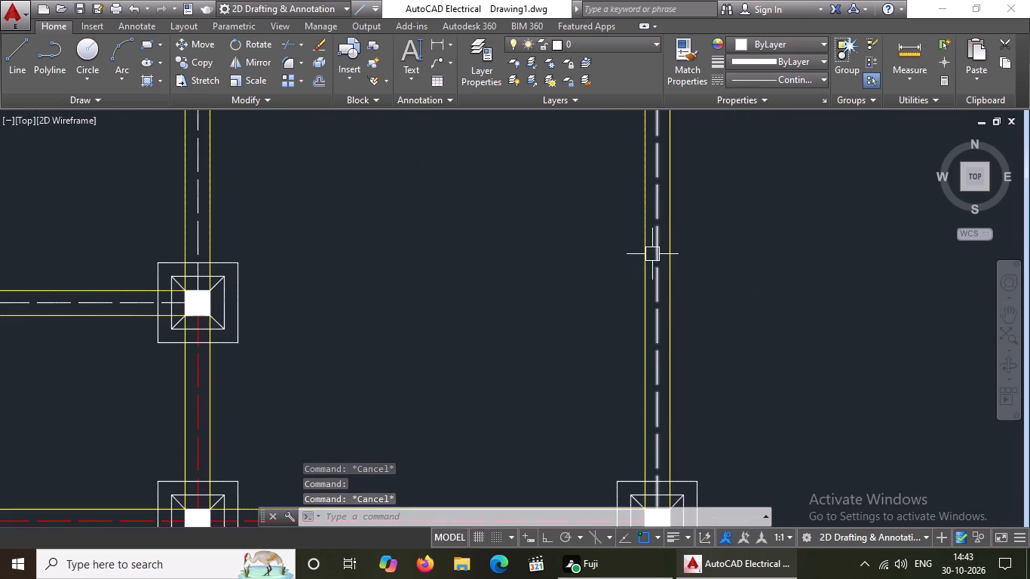
click(654, 252)
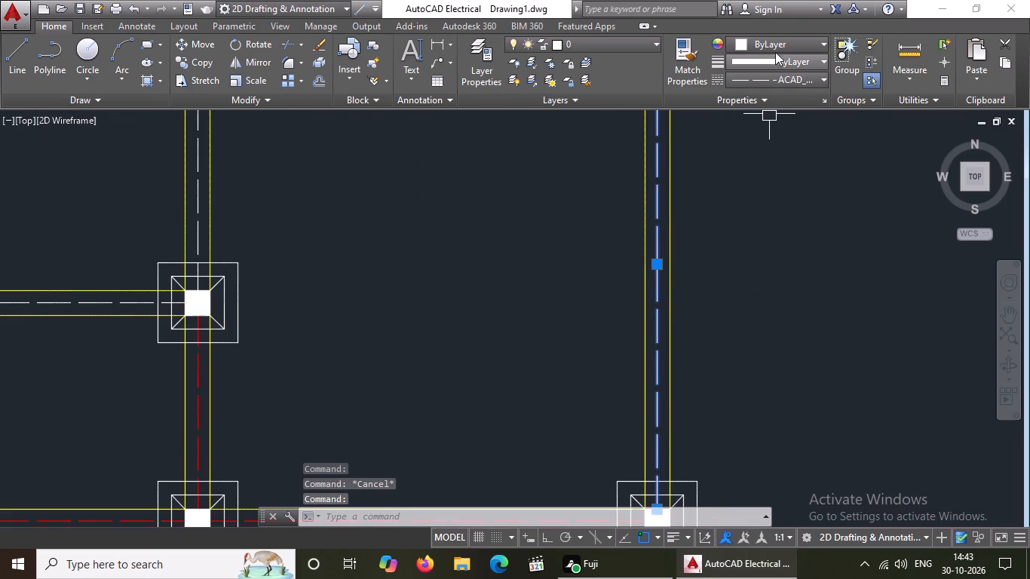
click(775, 44)
click(734, 195)
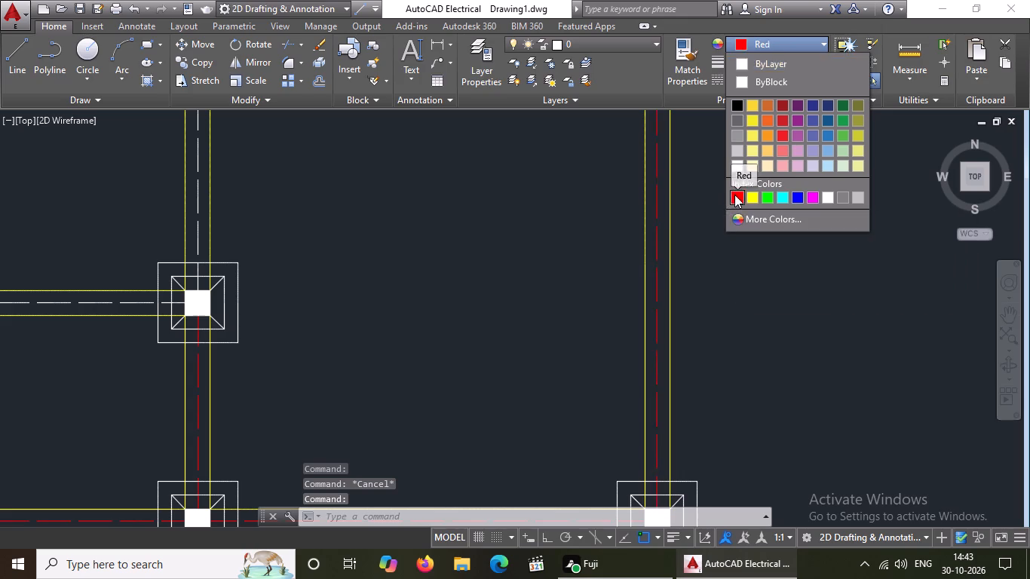
key(Escape)
Change the colour of the dashed centreline in the westernmost north-south beam's southernmost span to red.
scroll(578, 284, down, 3)
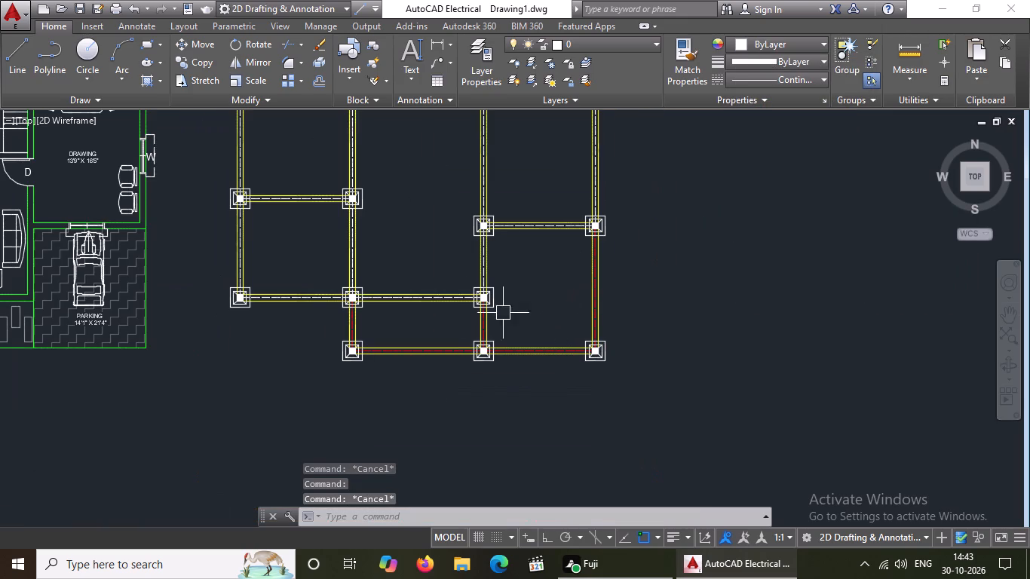
scroll(107, 244, up, 1)
scroll(305, 284, up, 2)
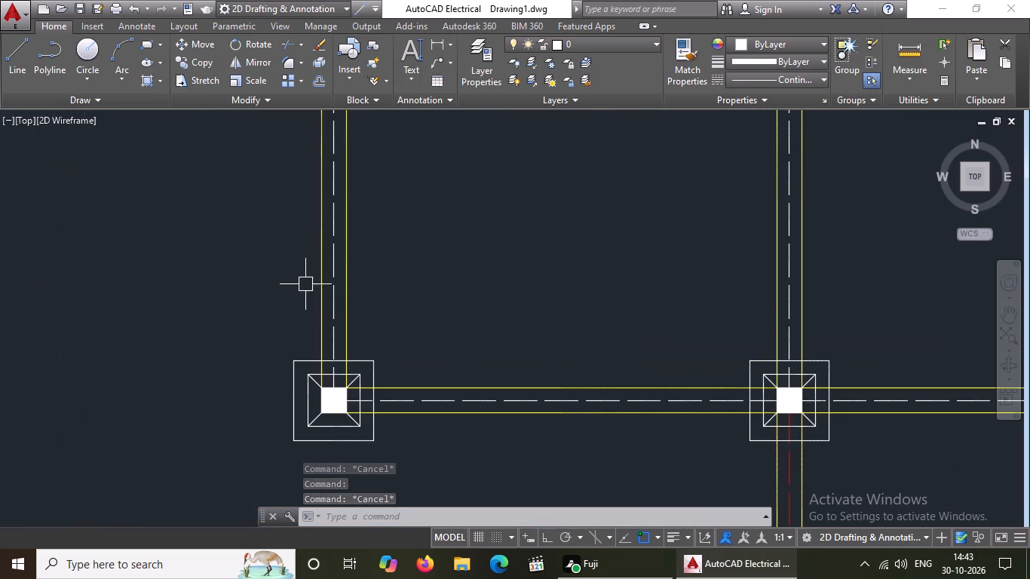
click(328, 283)
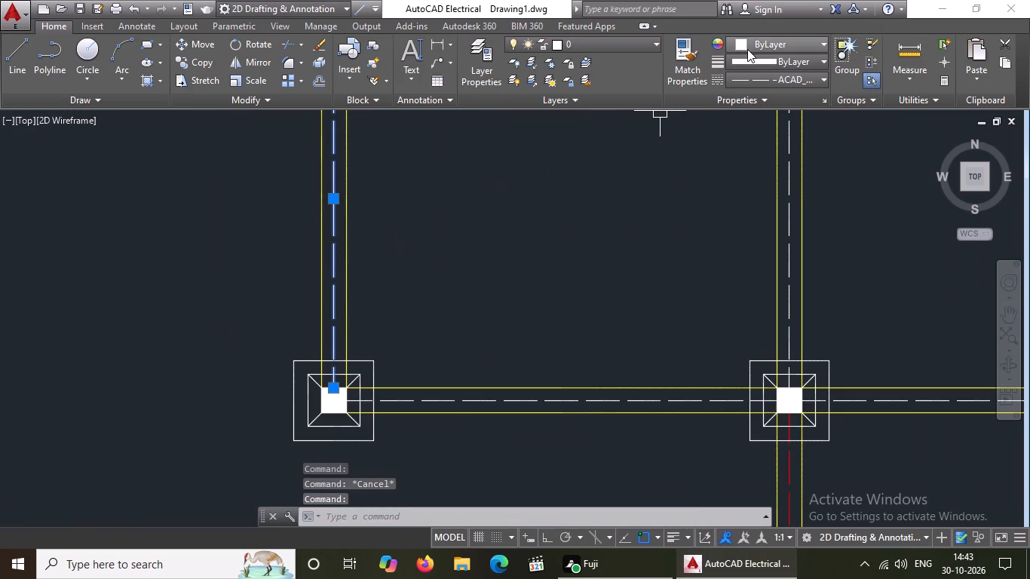
click(752, 44)
click(736, 197)
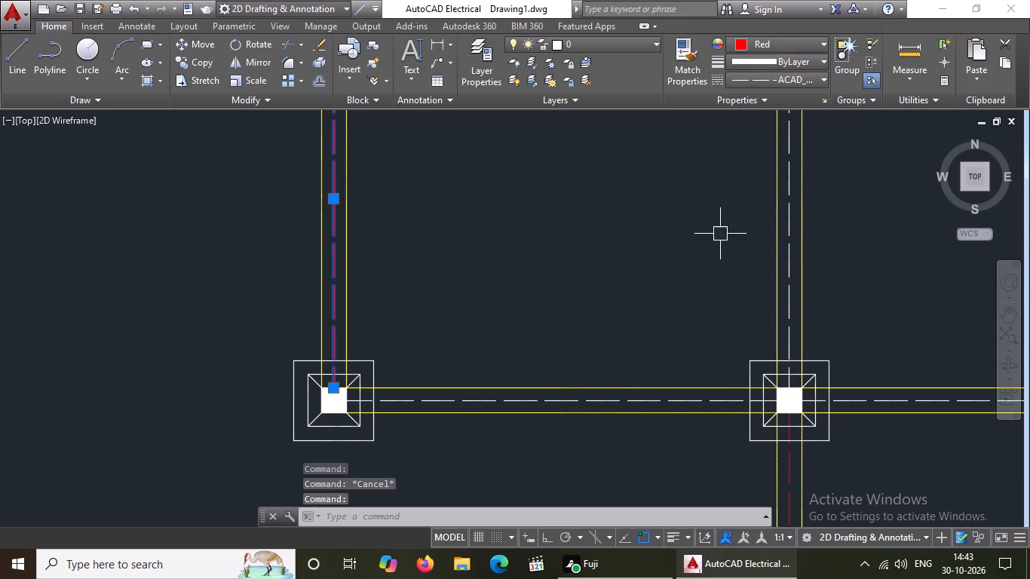
key(Escape)
Change the colour of the dashed centreline in the western span of the second east-west beam from the south to red.
click(491, 403)
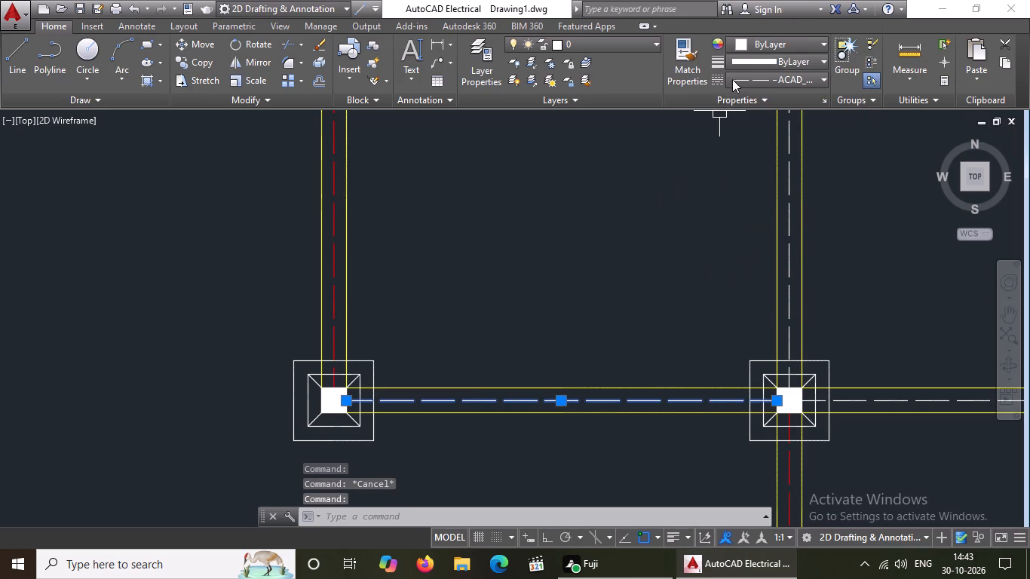
click(752, 42)
click(734, 195)
key(Escape)
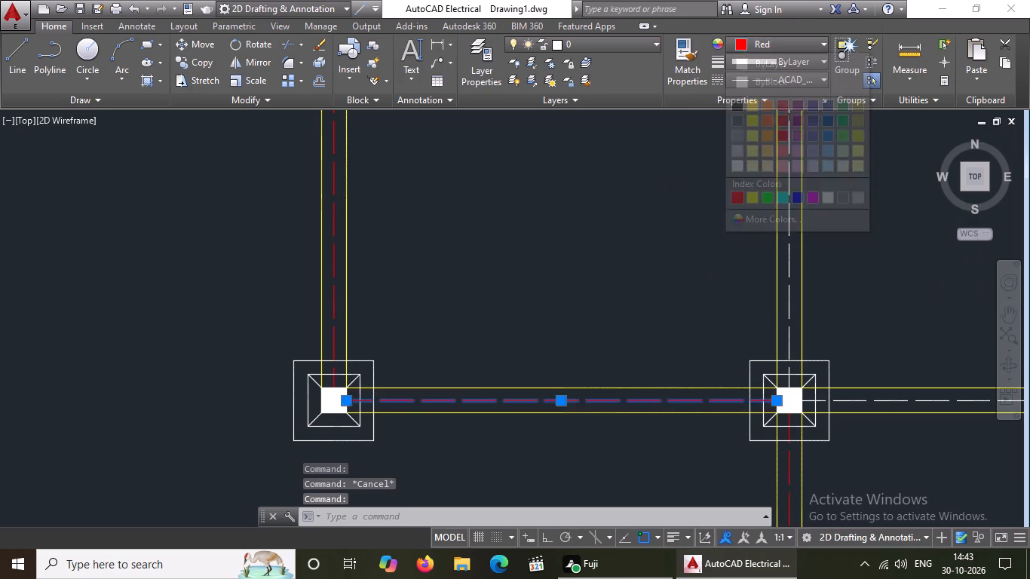
Change the colour of the dashed centreline in the eastern span of the second east-west beam from the south to red.
scroll(543, 289, down, 2)
scroll(707, 326, up, 2)
click(670, 343)
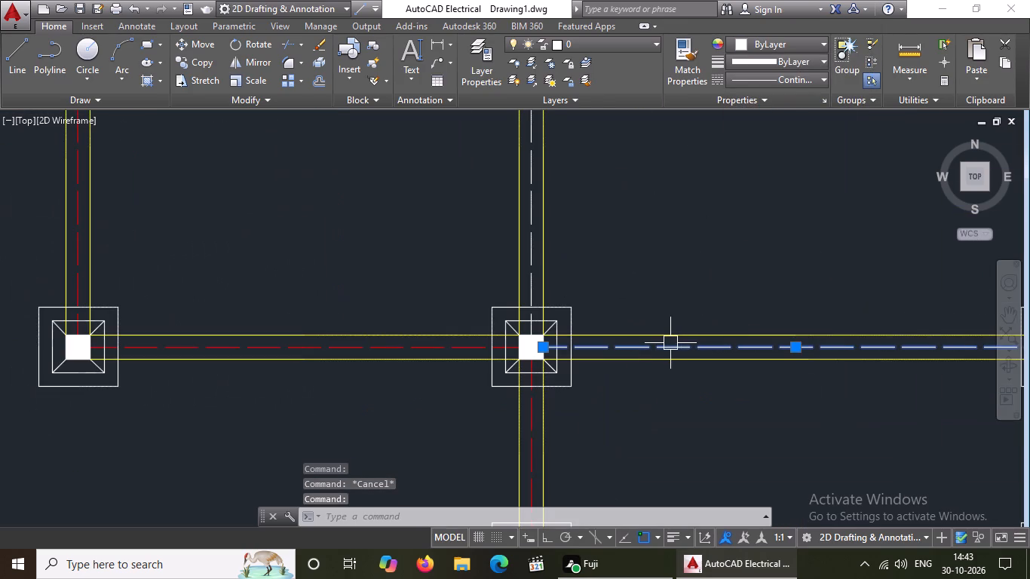
click(783, 44)
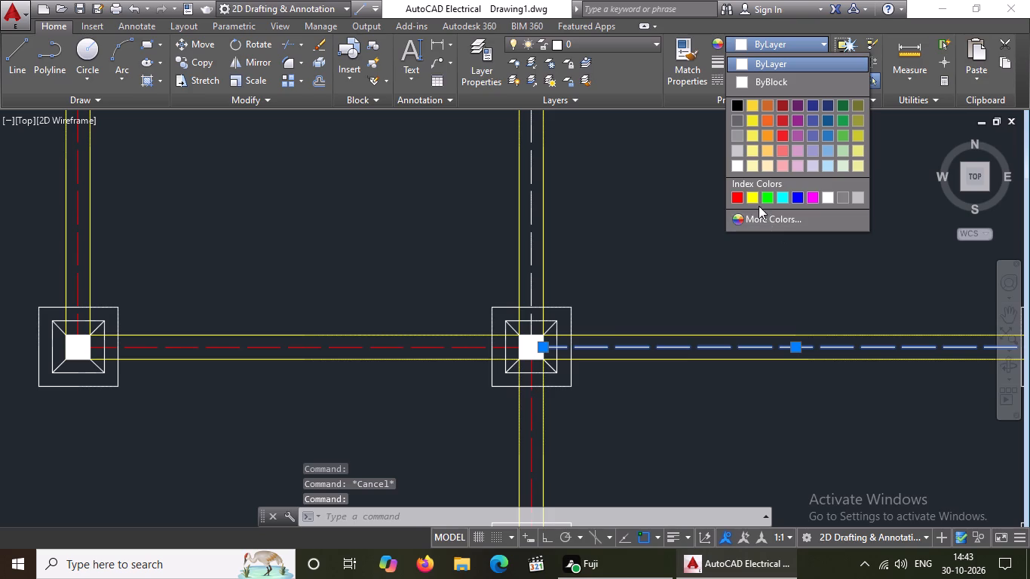
click(736, 198)
key(Escape)
Change the centreline colour to red in the second north-south beam from the west, along the east side of the southwestern bay.
scroll(602, 249, down, 2)
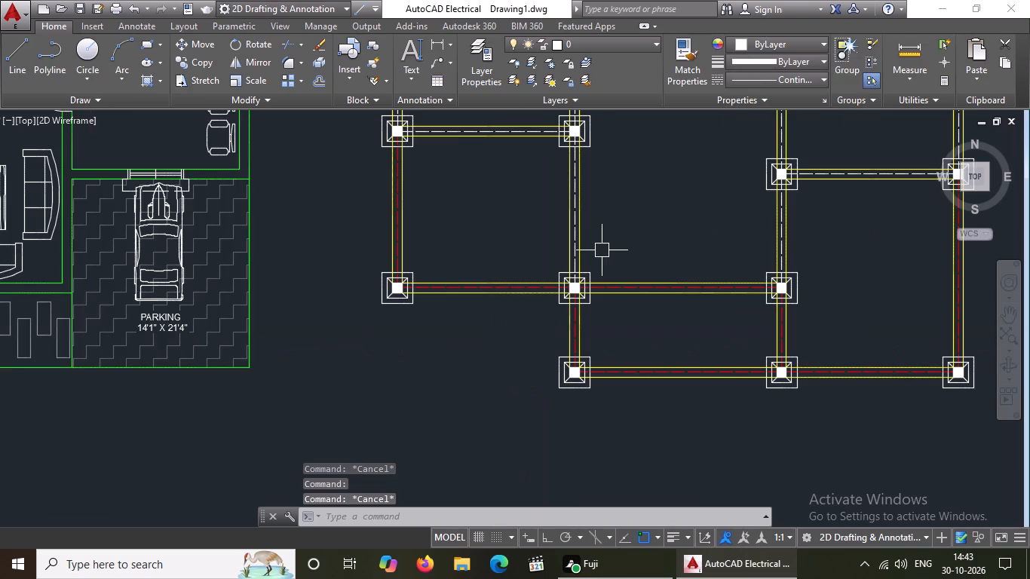
key(Escape)
scroll(583, 253, up, 2)
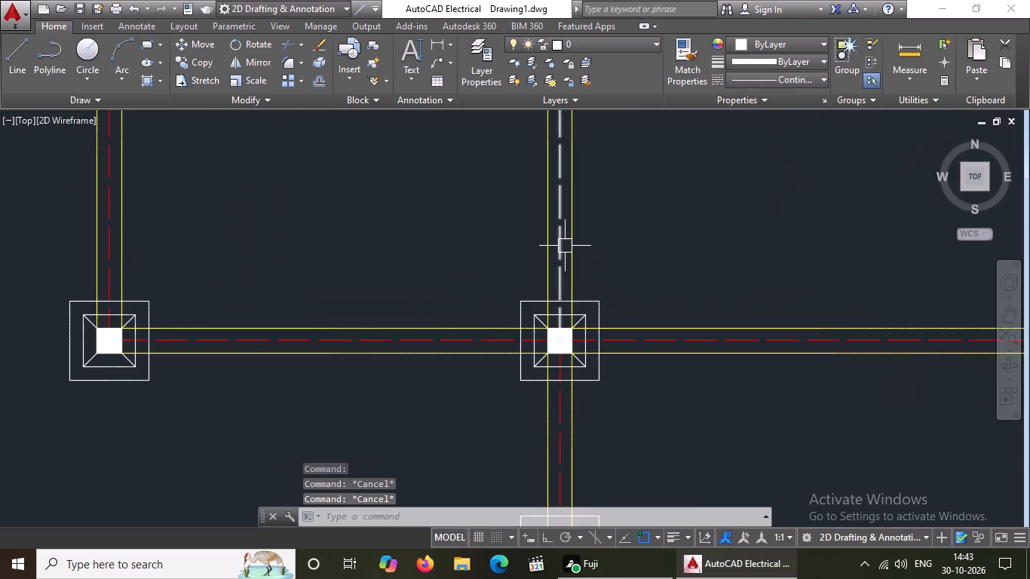
click(565, 246)
click(761, 44)
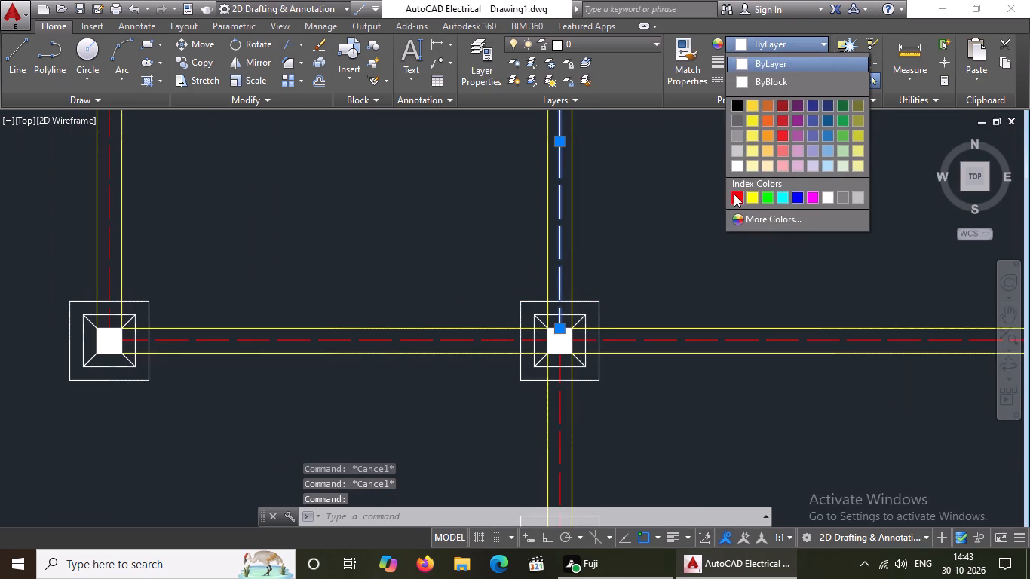
click(734, 192)
key(Escape)
Change the centreline colour to red in the third north-south beam from the west, in its second span from the south.
scroll(507, 306, down, 4)
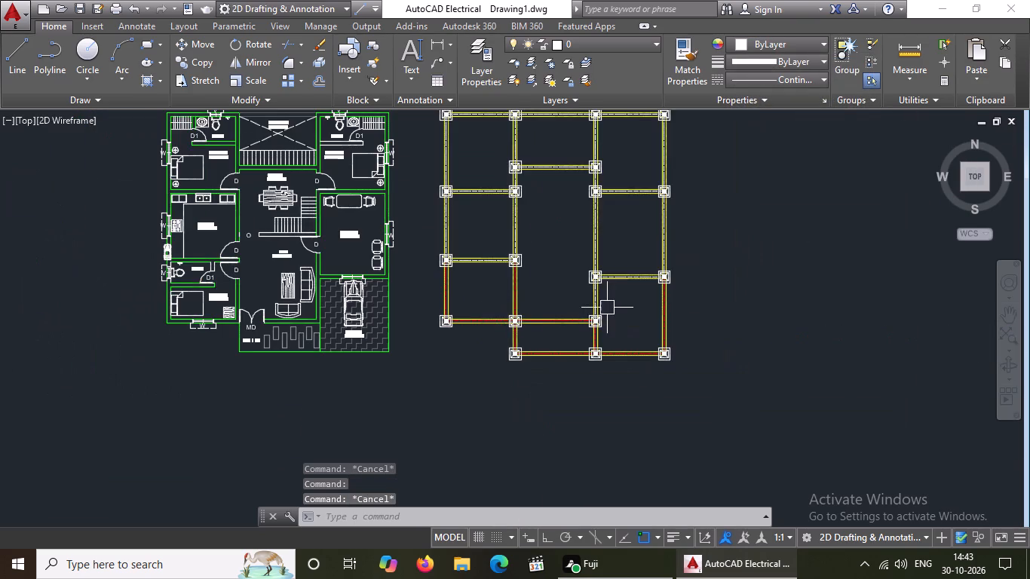
scroll(608, 306, up, 5)
click(535, 308)
key(Escape)
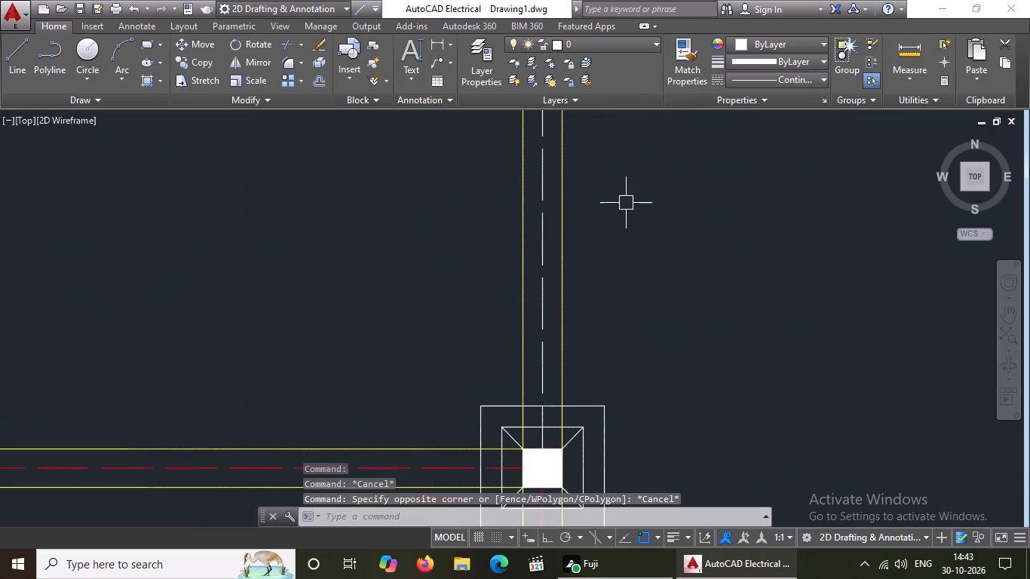
click(541, 249)
click(782, 47)
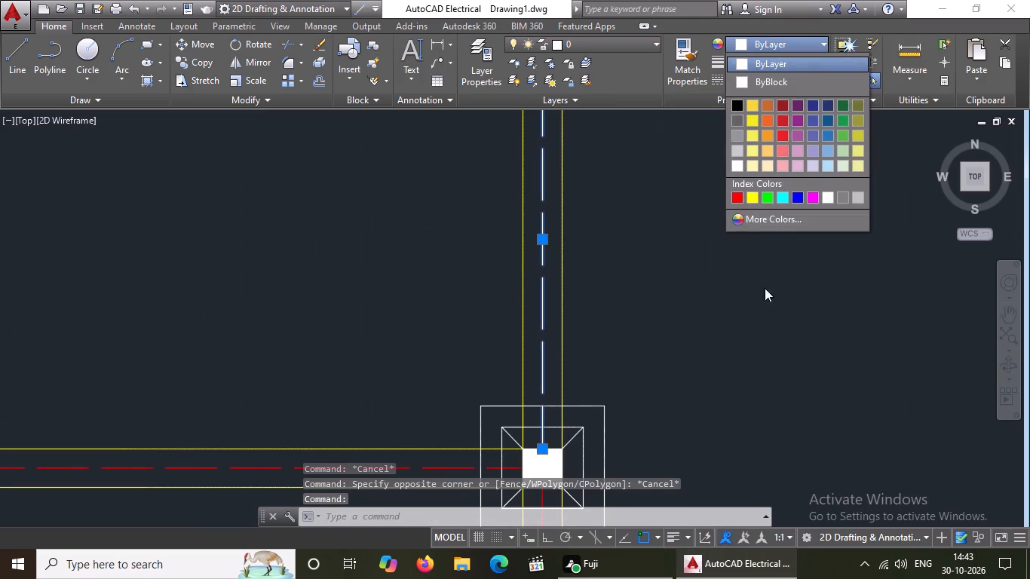
click(740, 197)
key(Escape)
Change the colour of the dashed centreline in the east-west beam on the north side of the southeastern bay to red.
scroll(632, 268, down, 3)
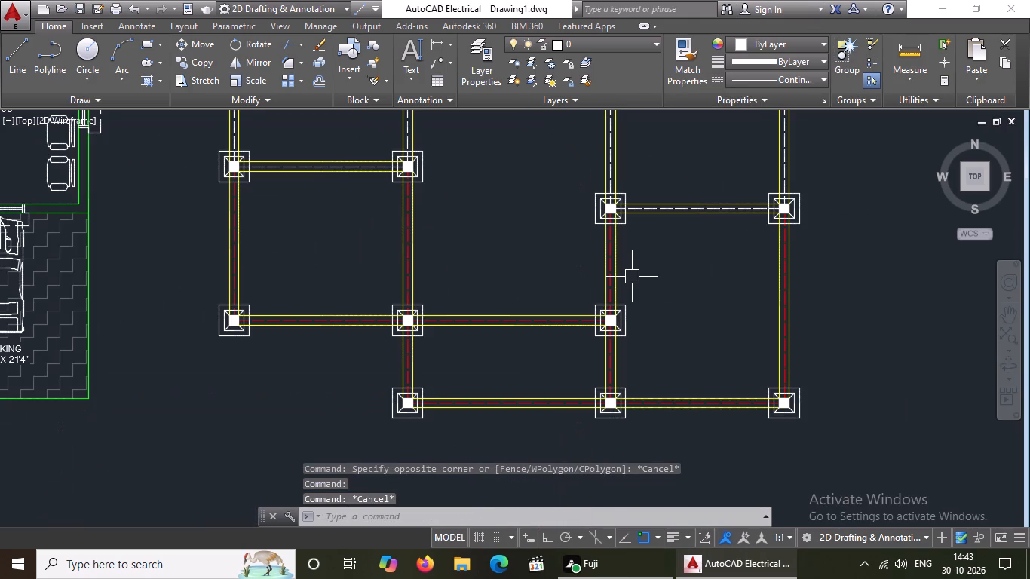
middle_drag(632, 277, 645, 345)
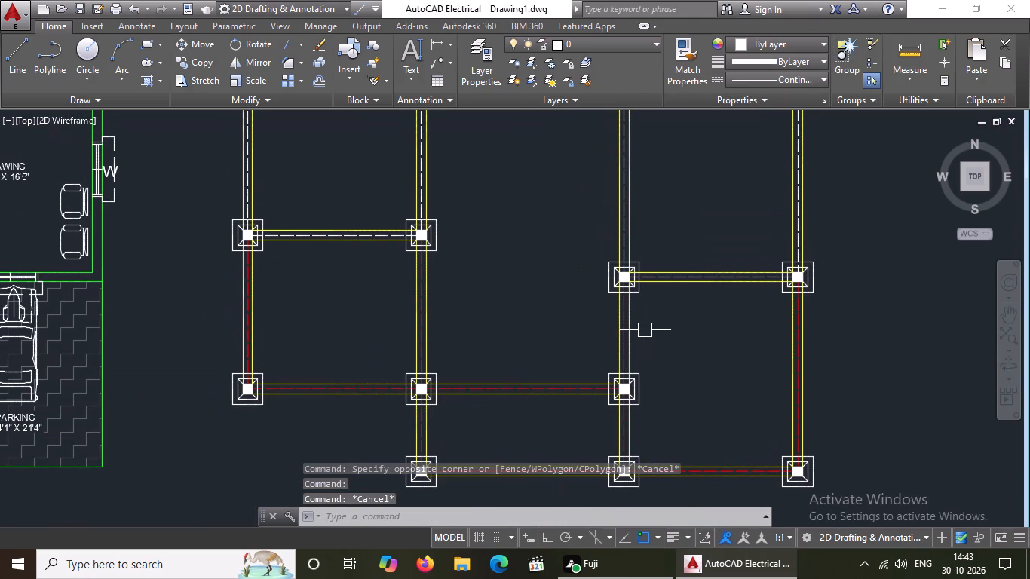
scroll(700, 282, up, 2)
click(700, 268)
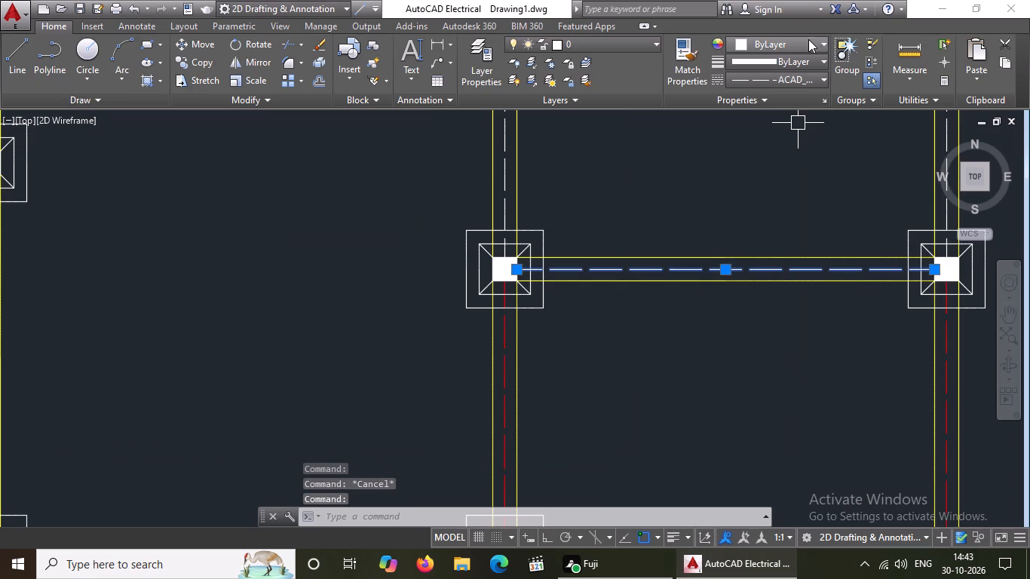
click(807, 40)
click(739, 197)
key(Escape)
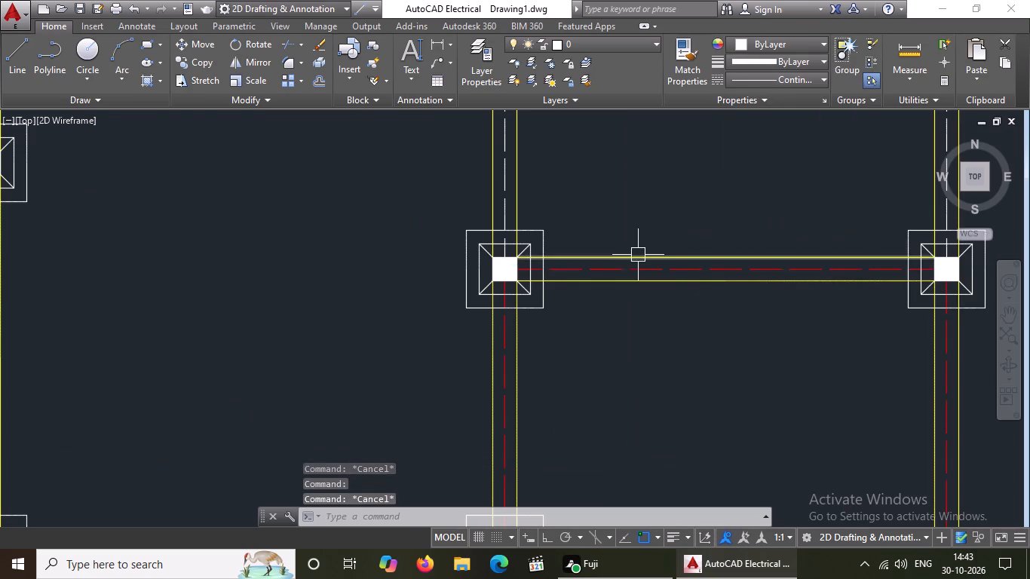
Change the colour of the dashed centreline in the east-west beam on the north side of the southwestern bay to red.
scroll(618, 256, down, 3)
scroll(386, 242, up, 5)
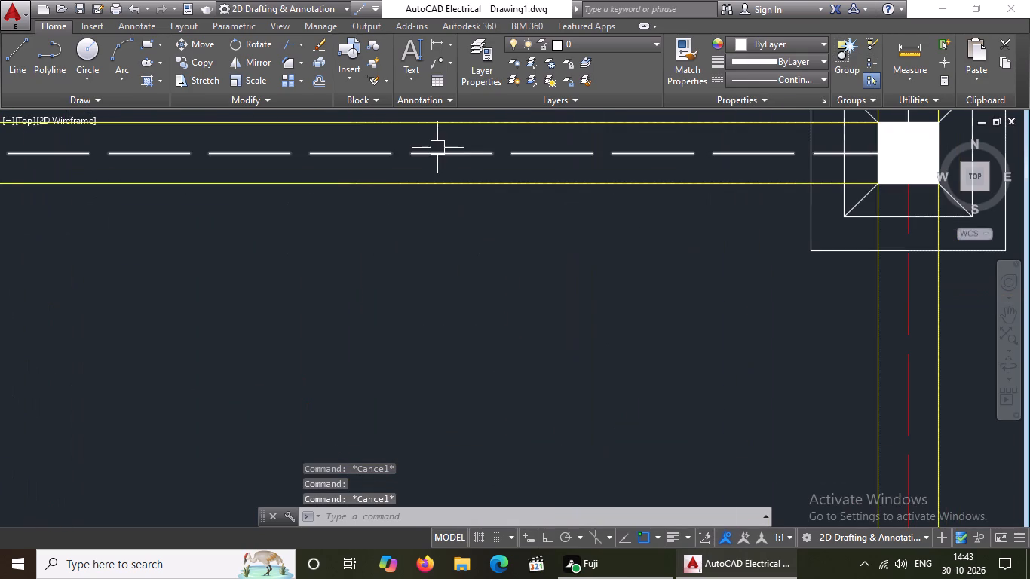
click(437, 148)
click(774, 45)
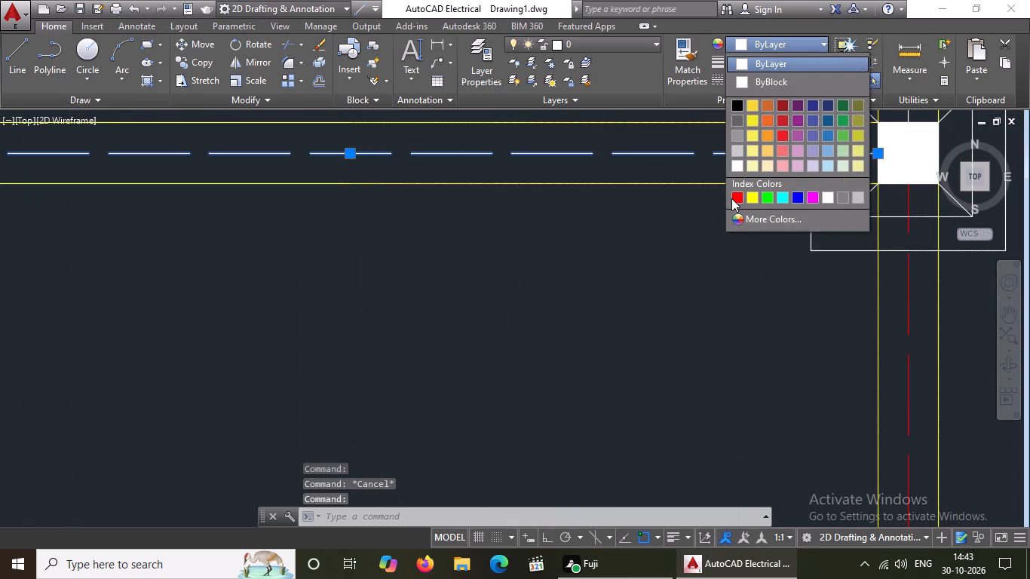
click(733, 197)
key(Escape)
Change the centreline colour to red in the westernmost north-south beam, in its middle span.
scroll(722, 216, down, 4)
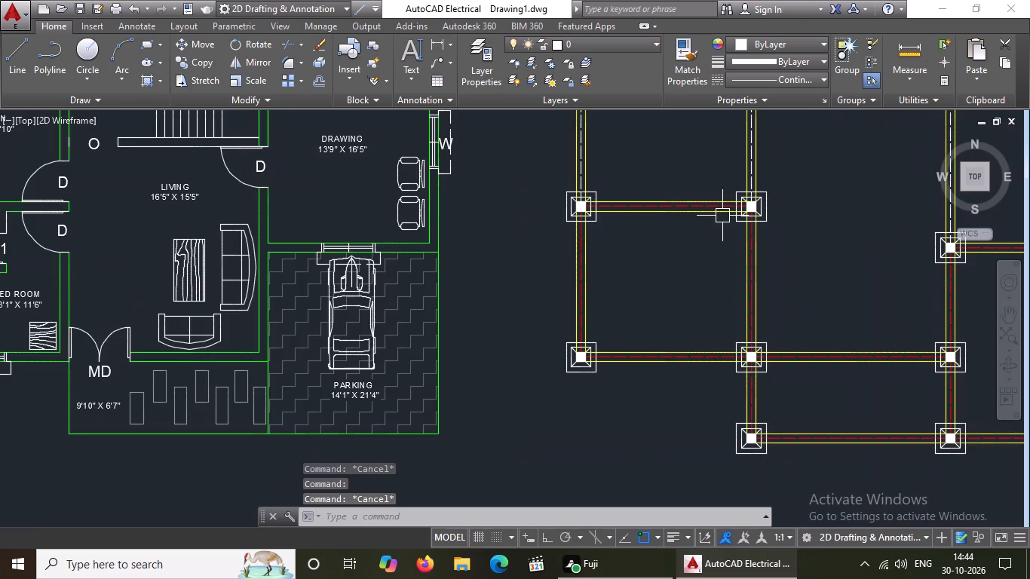
key(Escape)
scroll(534, 319, down, 1)
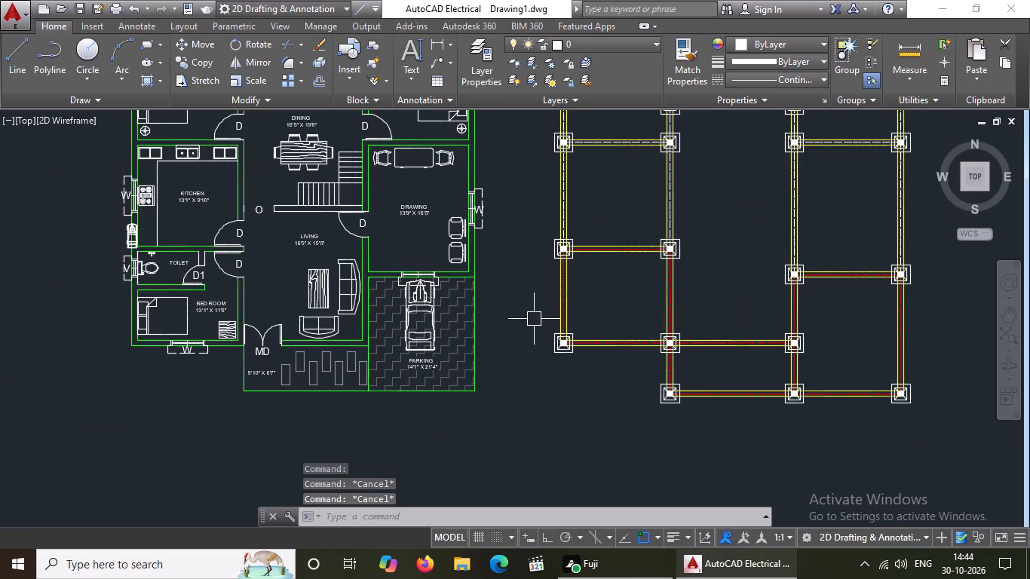
middle_drag(541, 308, 483, 403)
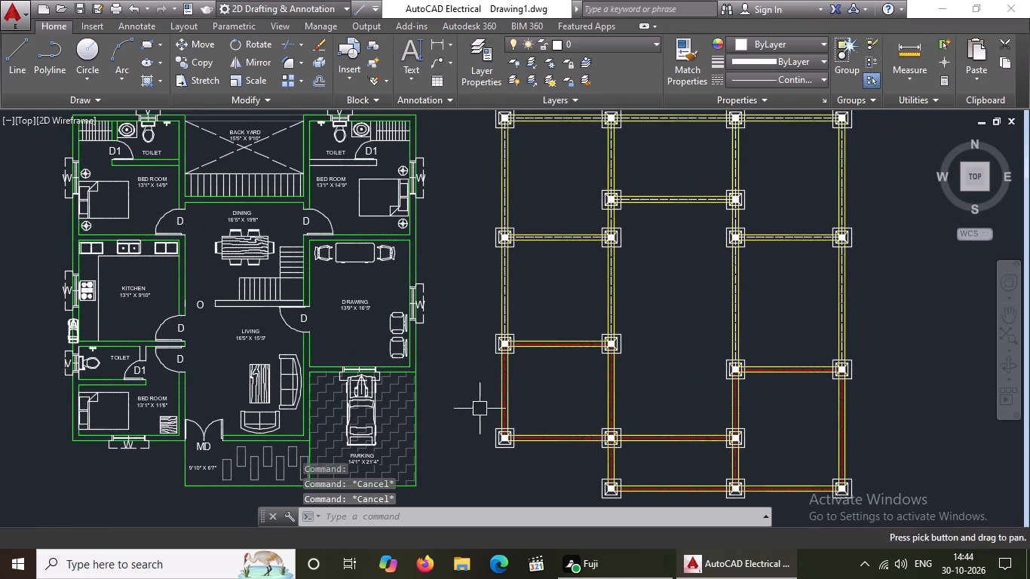
scroll(483, 307, up, 4)
click(532, 308)
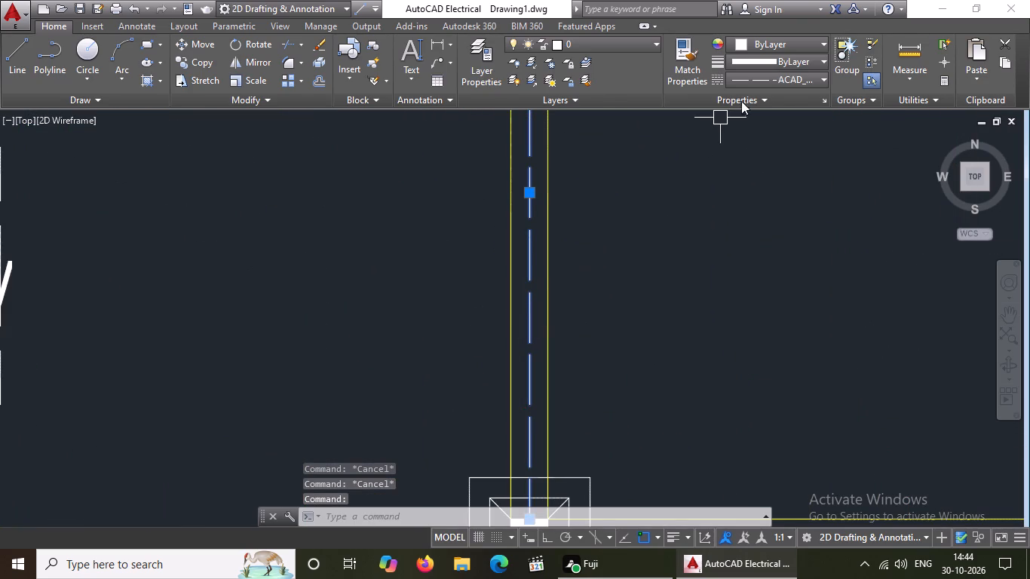
click(752, 43)
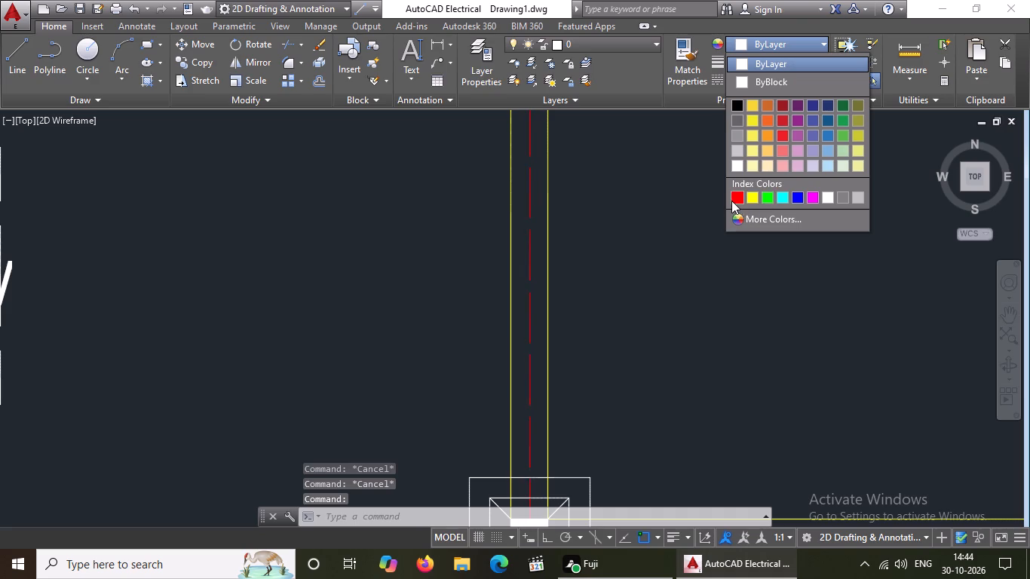
click(731, 201)
key(Escape)
Change the centreline colour to red in the second north-south beam from the west, along the east side of the middle western bay.
scroll(587, 246, down, 4)
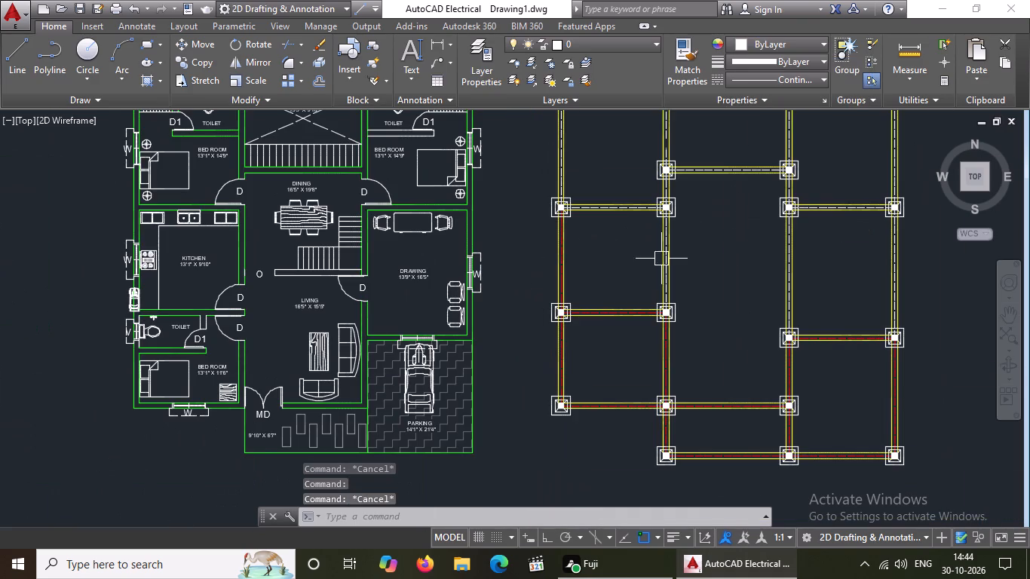
scroll(740, 237, up, 2)
scroll(576, 310, up, 1)
click(533, 278)
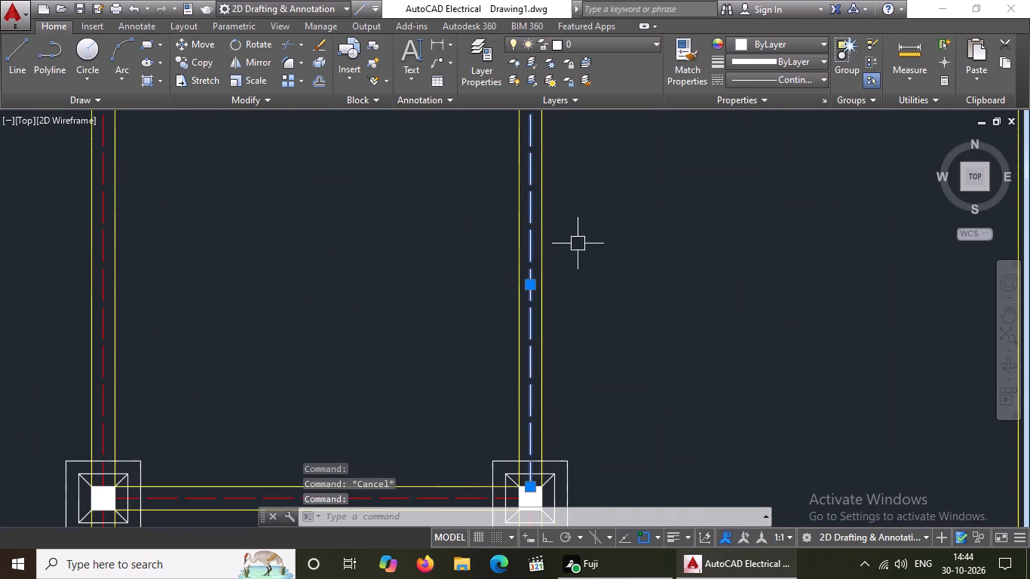
click(764, 41)
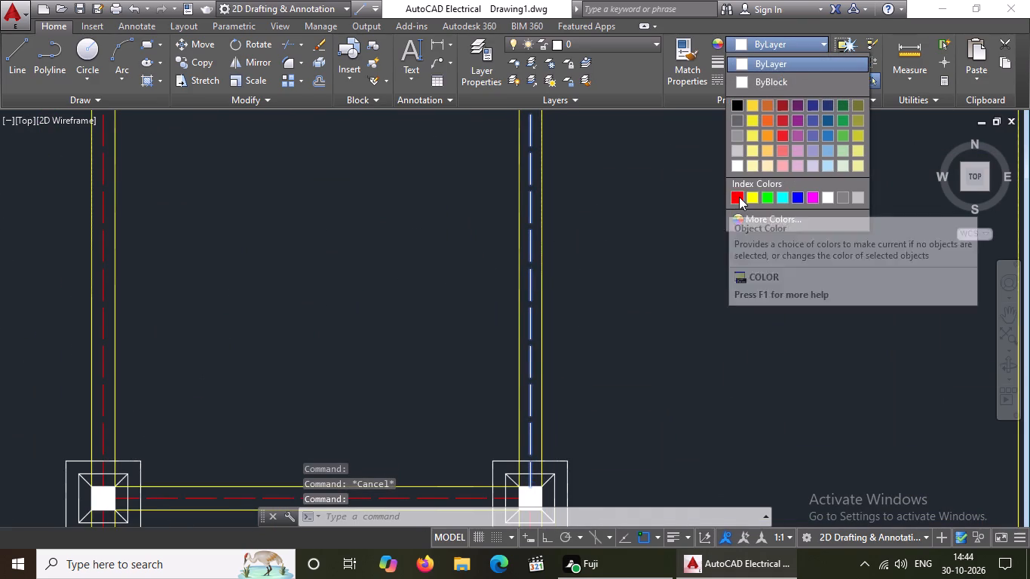
click(739, 197)
key(Escape)
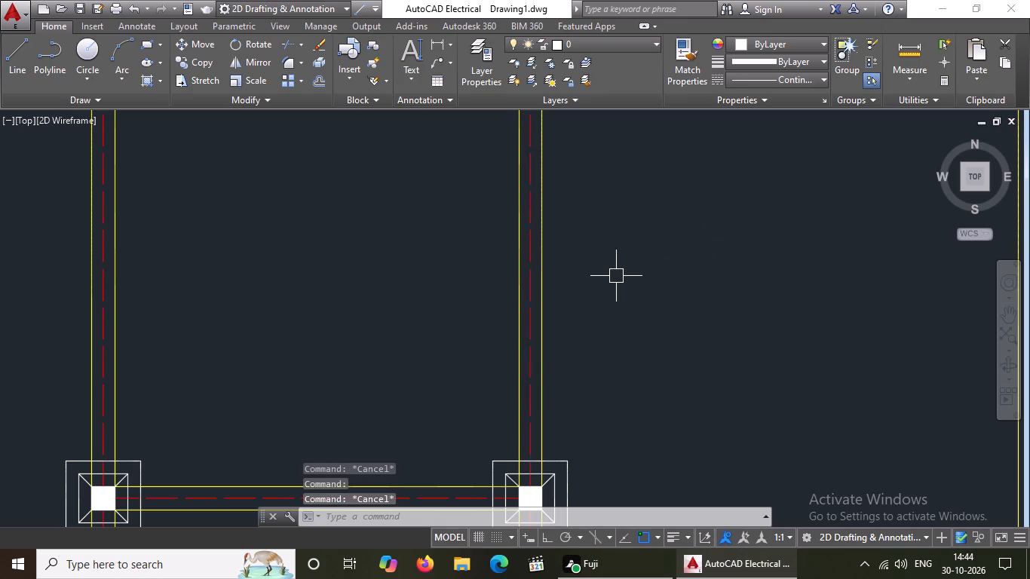
Change the centreline colour to red in the third north-south beam from the west, along the west side of the middle eastern bay.
scroll(616, 276, down, 4)
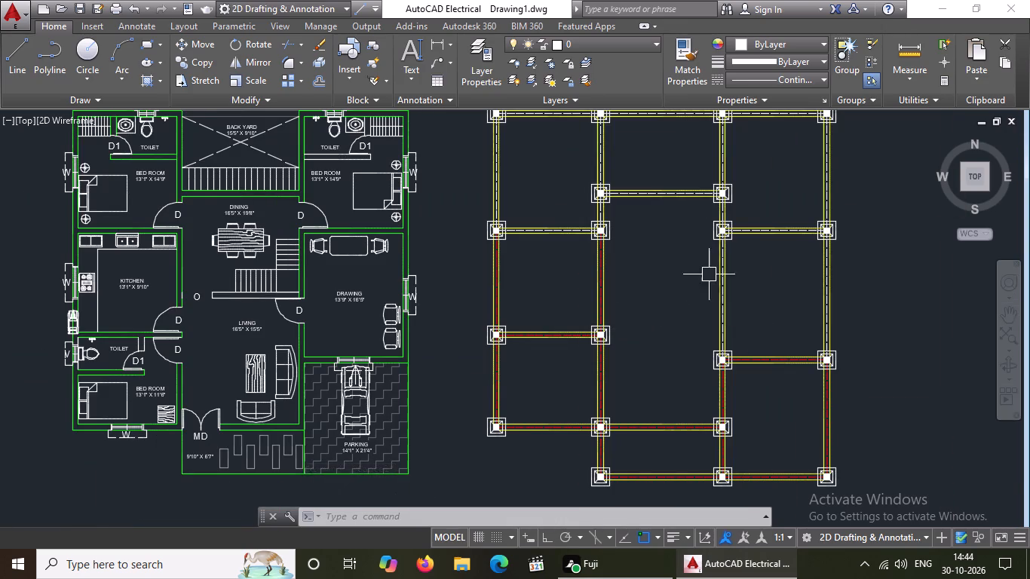
scroll(700, 265, up, 2)
click(753, 319)
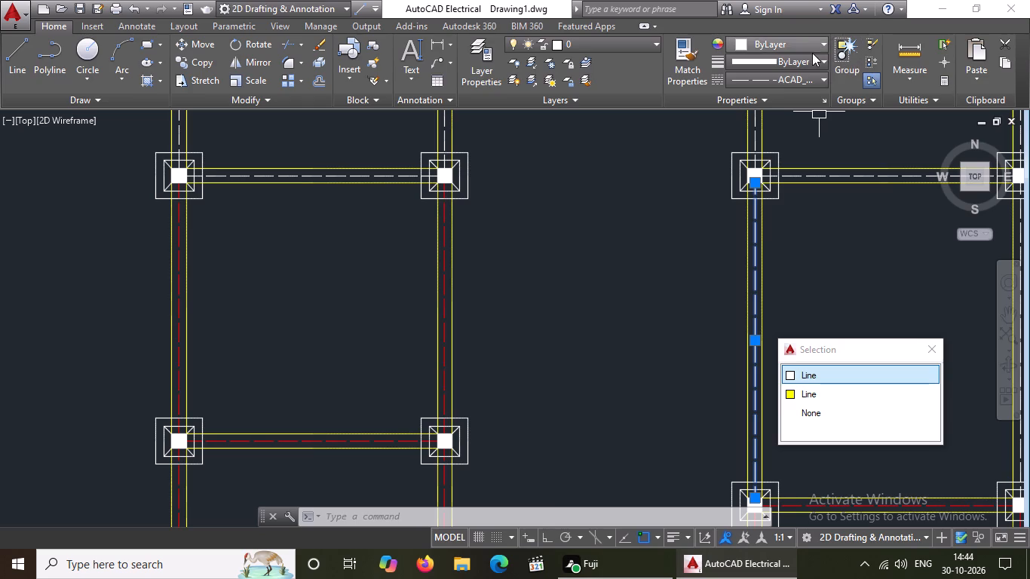
click(780, 38)
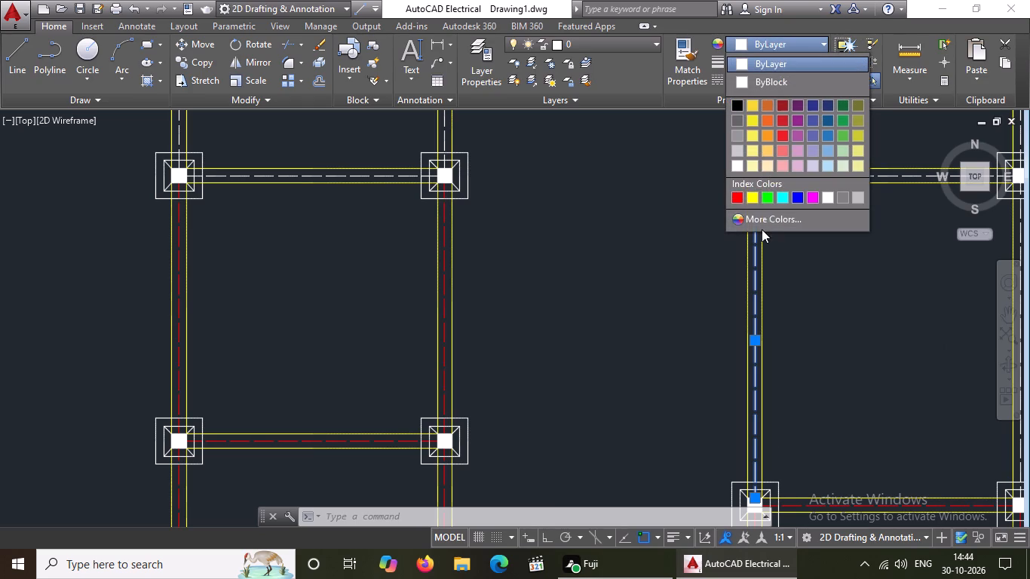
click(732, 198)
key(Escape)
Change the centreline colour to red in the easternmost north-south beam, along the east side of the middle eastern bay.
scroll(684, 228, down, 3)
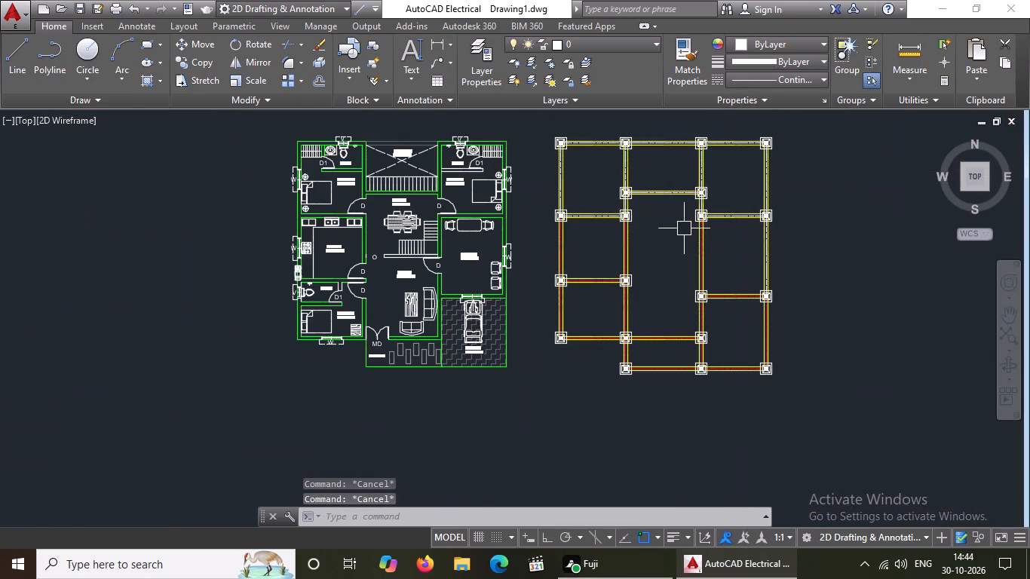
scroll(783, 253, up, 3)
scroll(706, 252, up, 2)
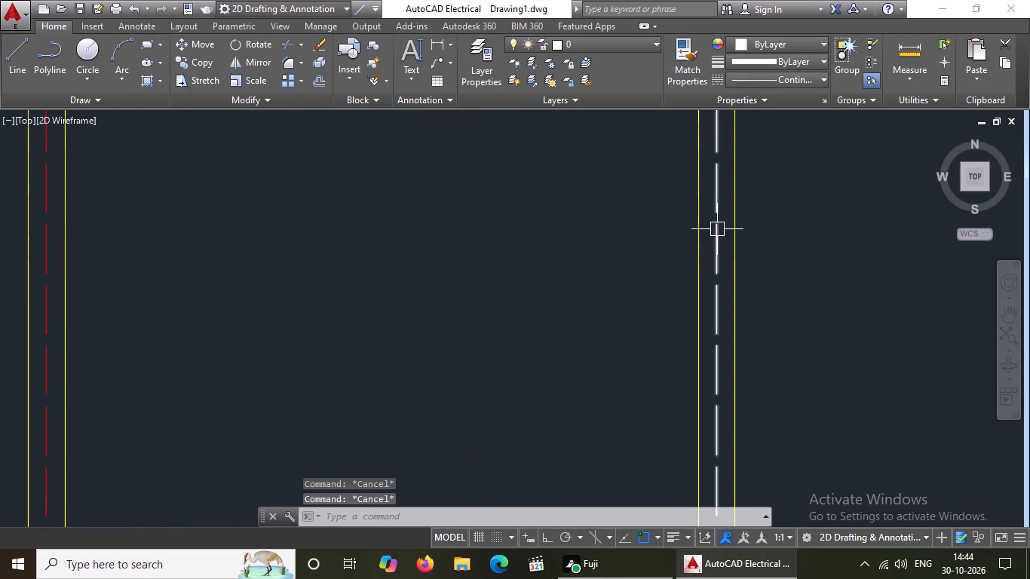
click(717, 229)
click(786, 38)
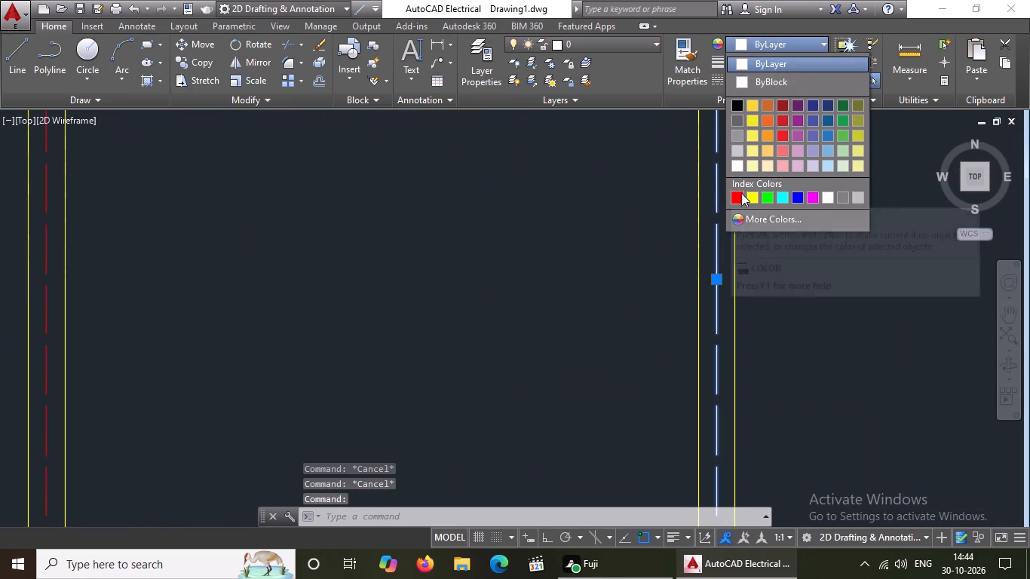
click(740, 195)
key(Escape)
Change the colour of the dashed centreline in the east-west beam on the north side of the middle eastern bay to red.
scroll(658, 372, down, 3)
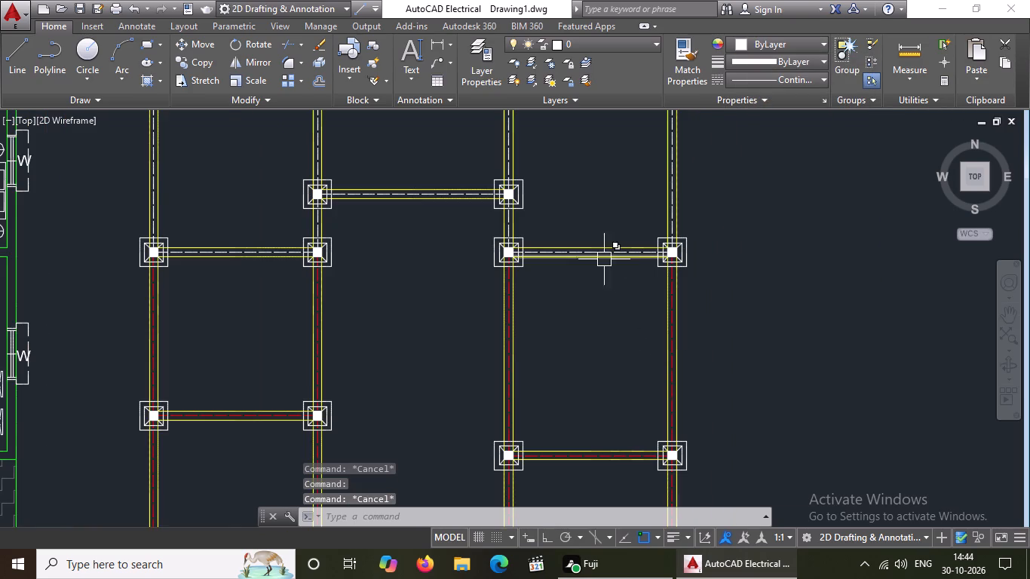
scroll(599, 257, up, 3)
click(594, 238)
click(798, 46)
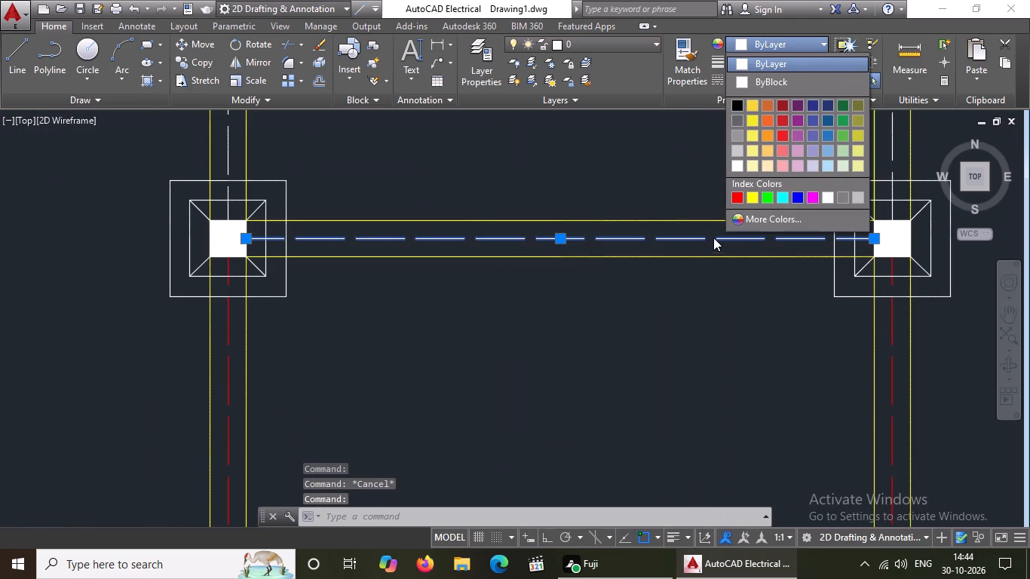
click(738, 194)
key(Escape)
Change the colour of the dashed centreline in the east-west beam on the north side of the middle western bay to red.
scroll(664, 287, down, 3)
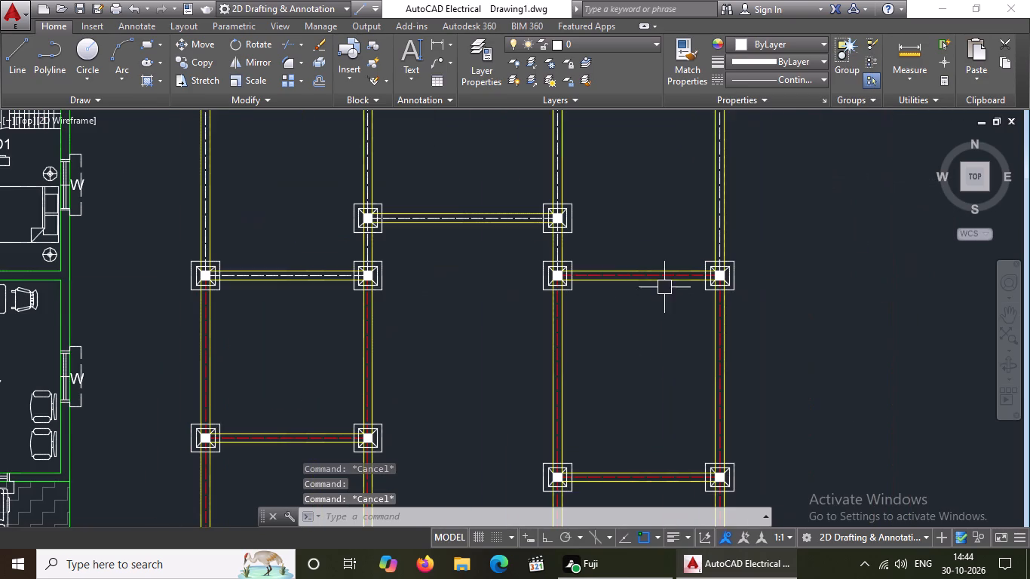
scroll(233, 271, up, 2)
click(253, 281)
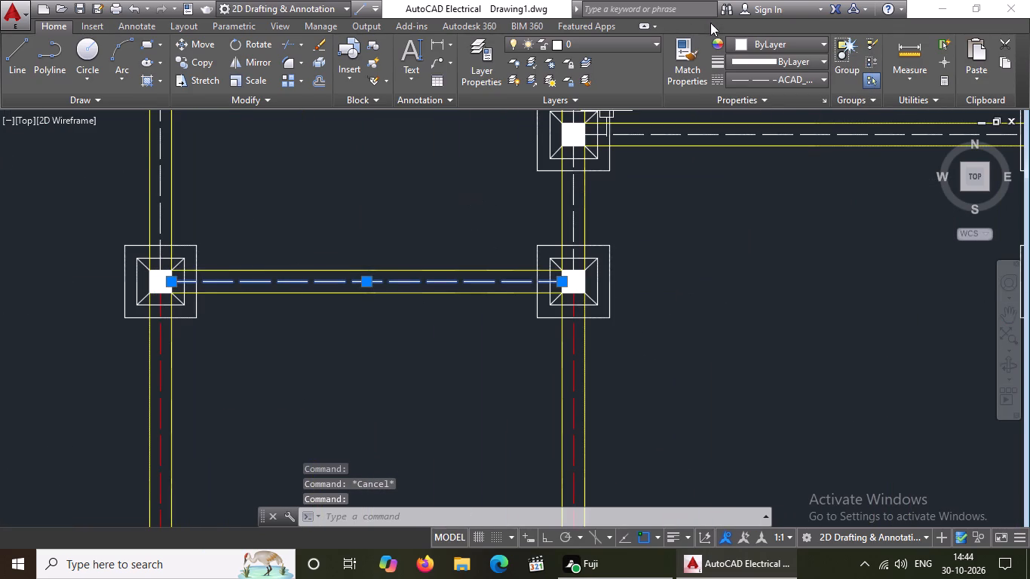
click(742, 43)
click(732, 197)
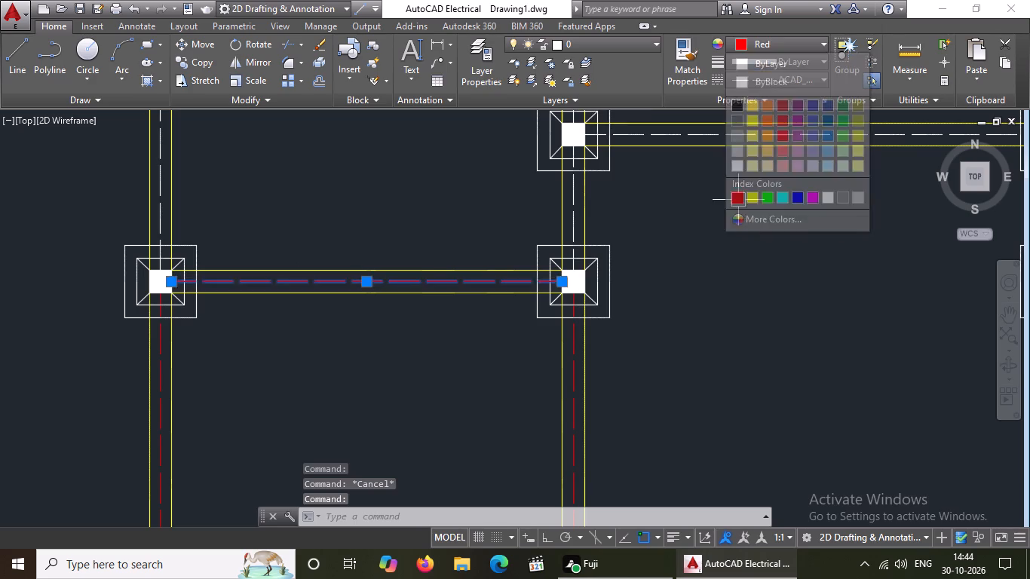
key(Escape)
Change the centreline colour to red in the westernmost north-south beam, in its northernmost span.
scroll(709, 222, down, 2)
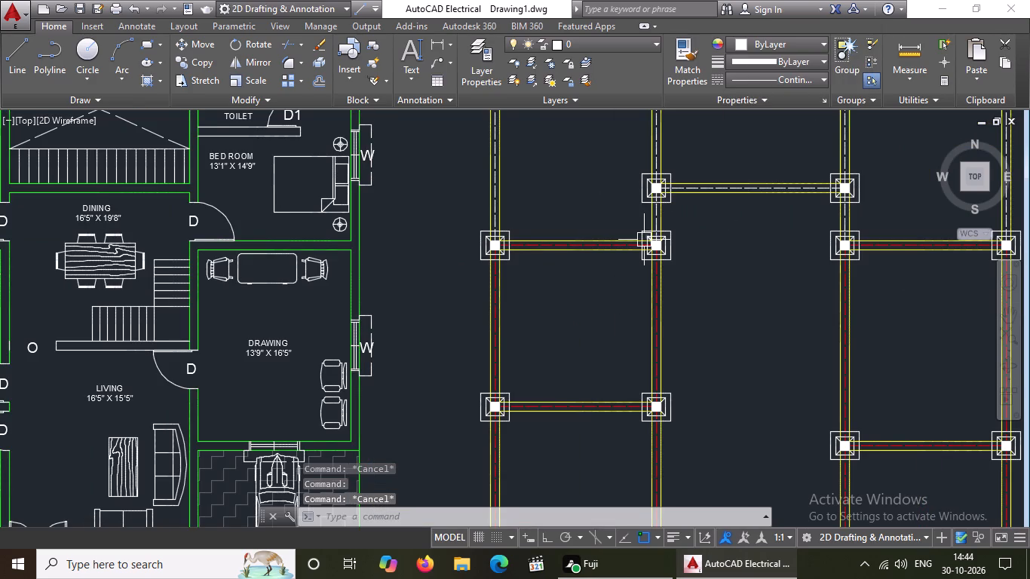
middle_drag(624, 343, 609, 415)
scroll(455, 226, up, 1)
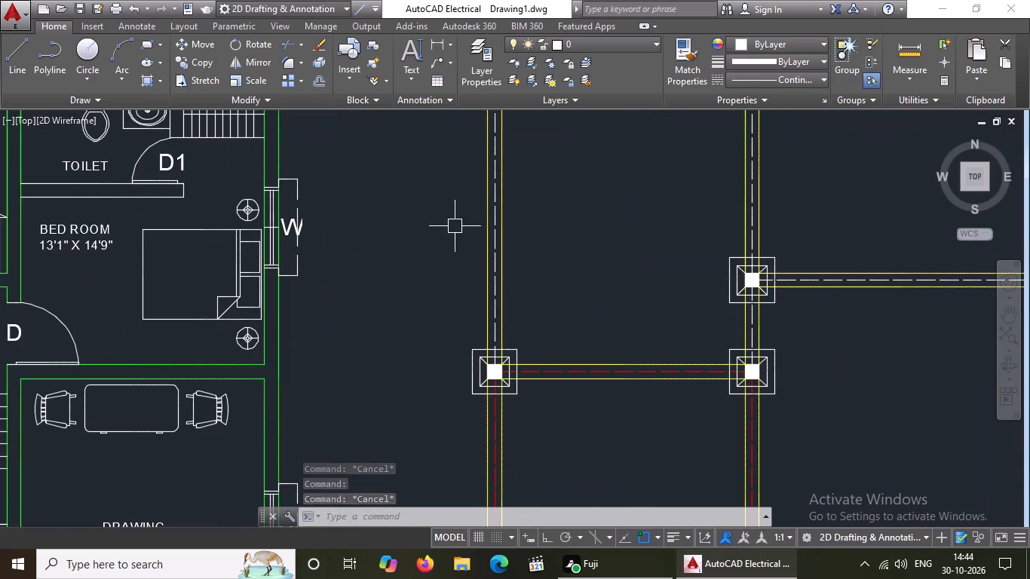
scroll(489, 195, up, 2)
click(499, 184)
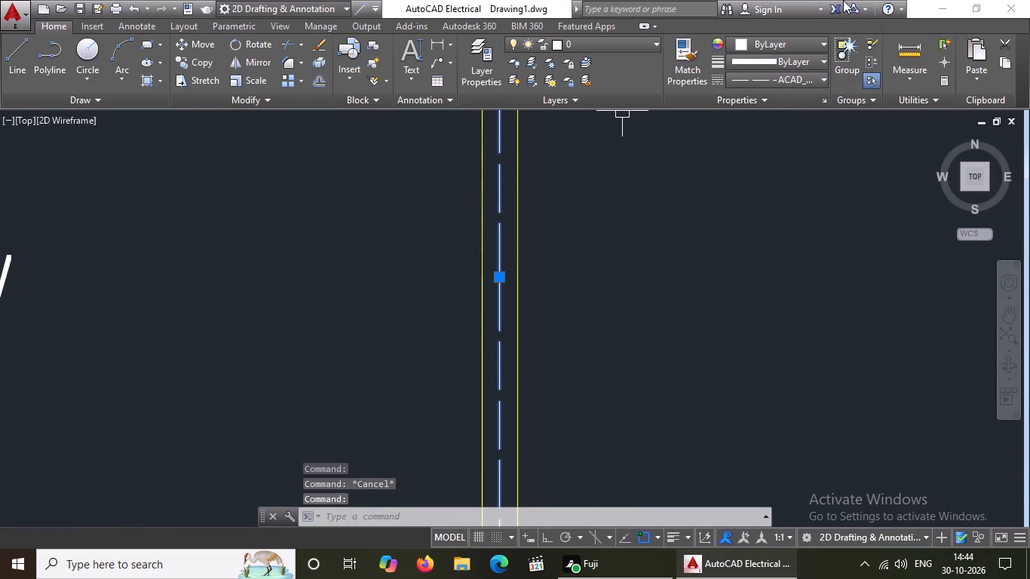
click(789, 38)
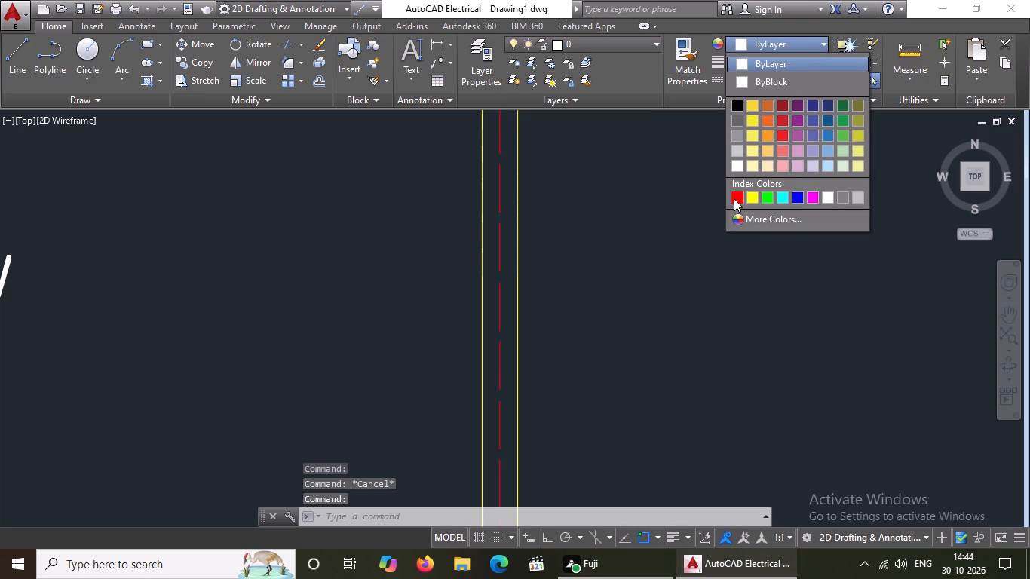
click(734, 198)
key(Escape)
Change the centreline colour to red in the second north-south beam from the west, in the short span just north of the middle western bay.
scroll(548, 230, down, 2)
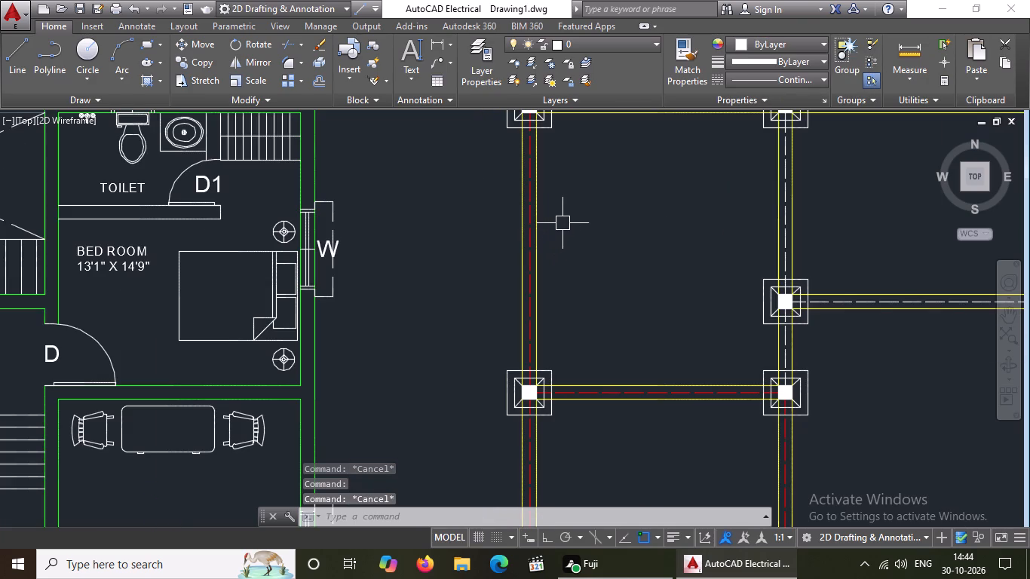
scroll(820, 262, down, 2)
middle_drag(846, 252, 807, 265)
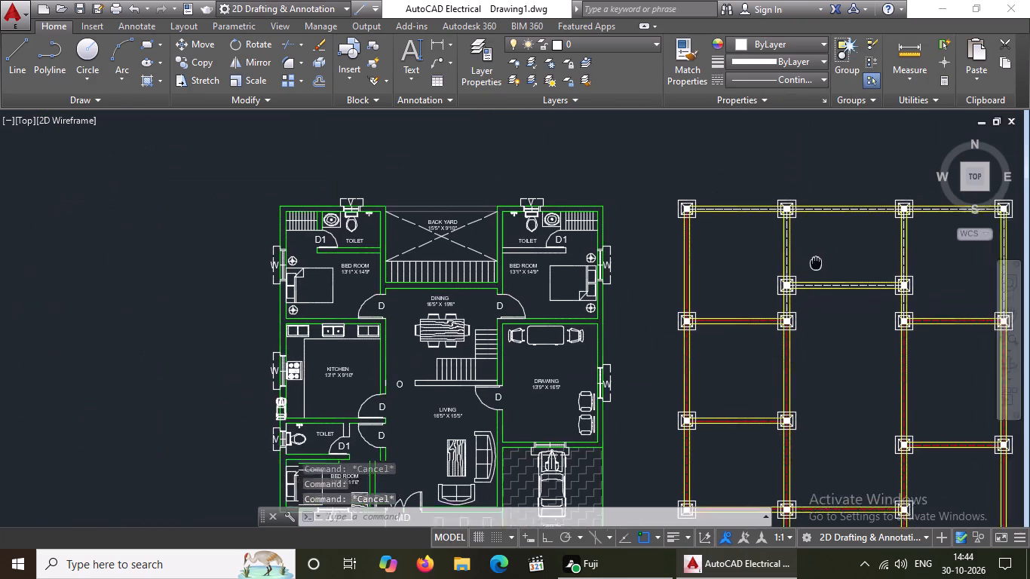
middle_drag(807, 265, 740, 275)
scroll(647, 293, up, 1)
scroll(741, 260, down, 3)
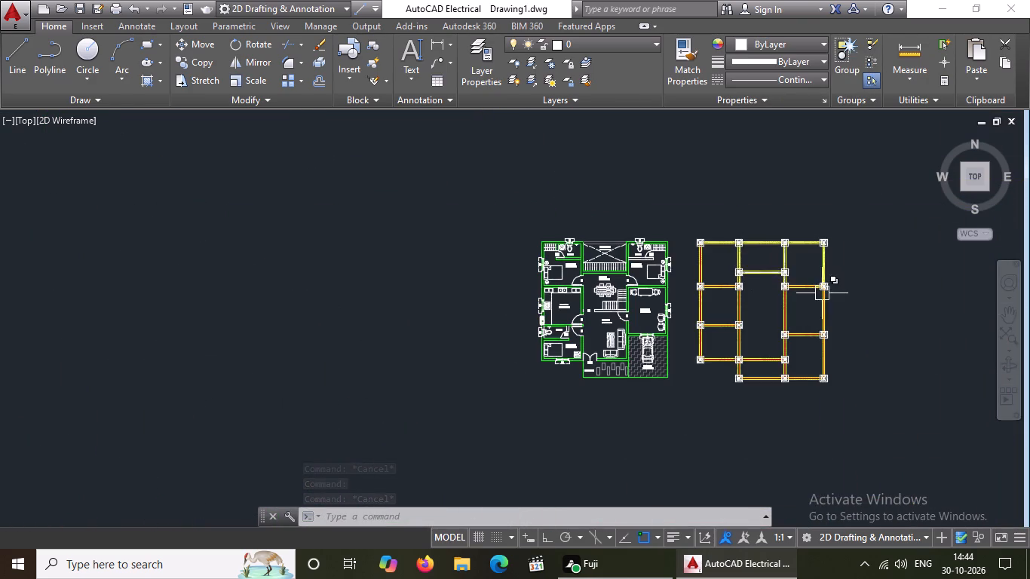
scroll(822, 293, up, 2)
scroll(568, 261, up, 2)
scroll(673, 235, up, 3)
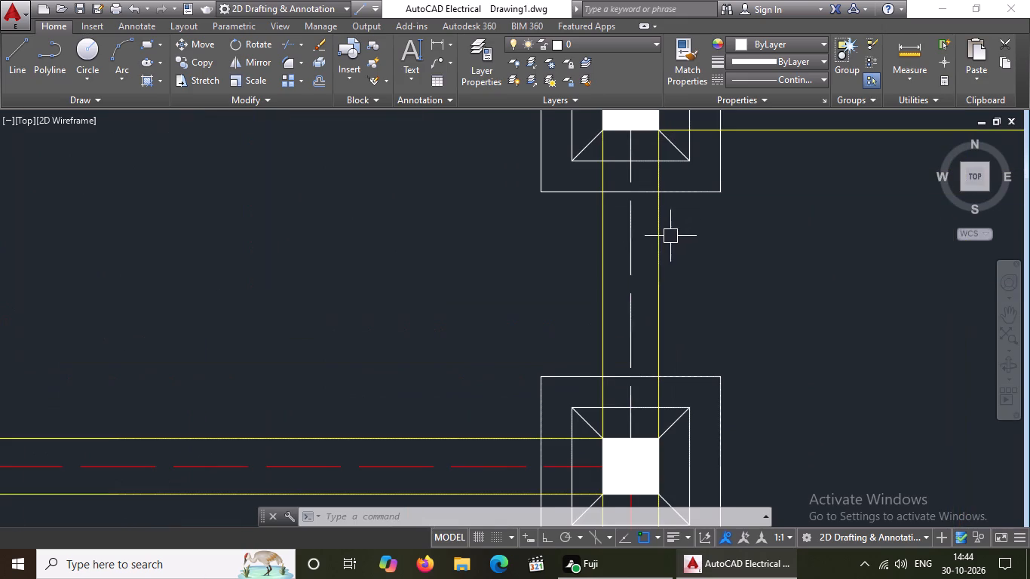
click(633, 252)
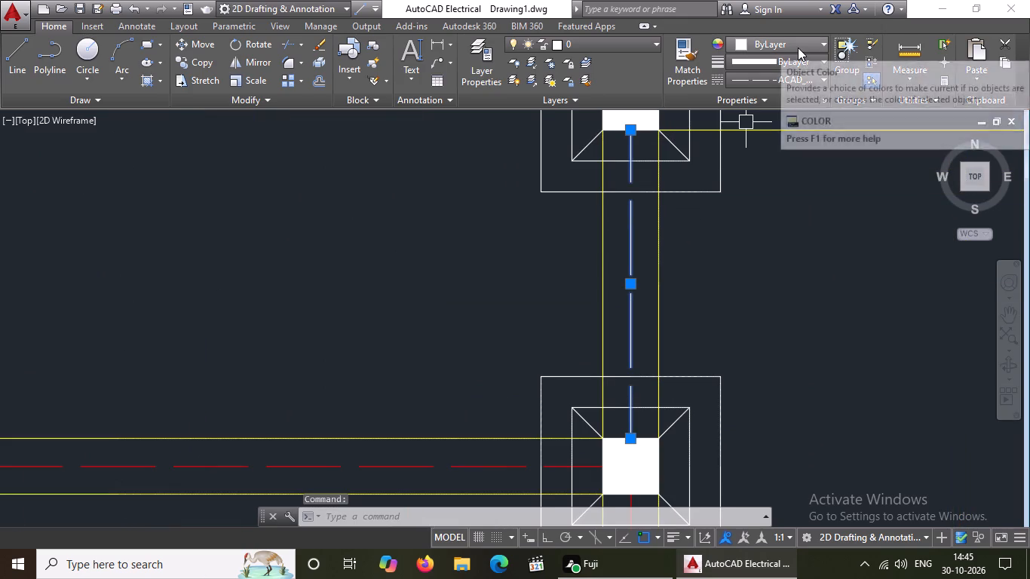
click(798, 47)
click(737, 195)
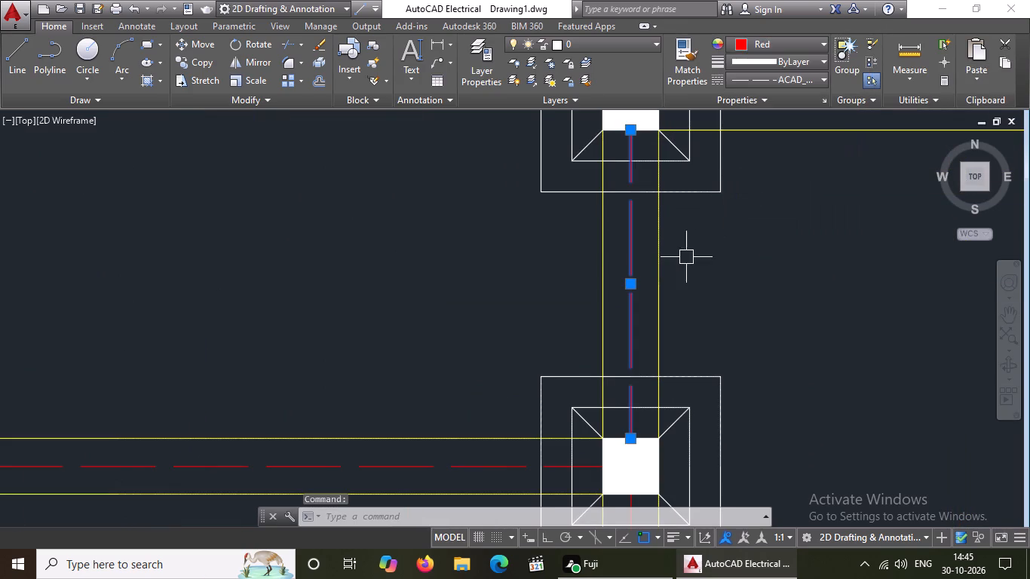
key(Escape)
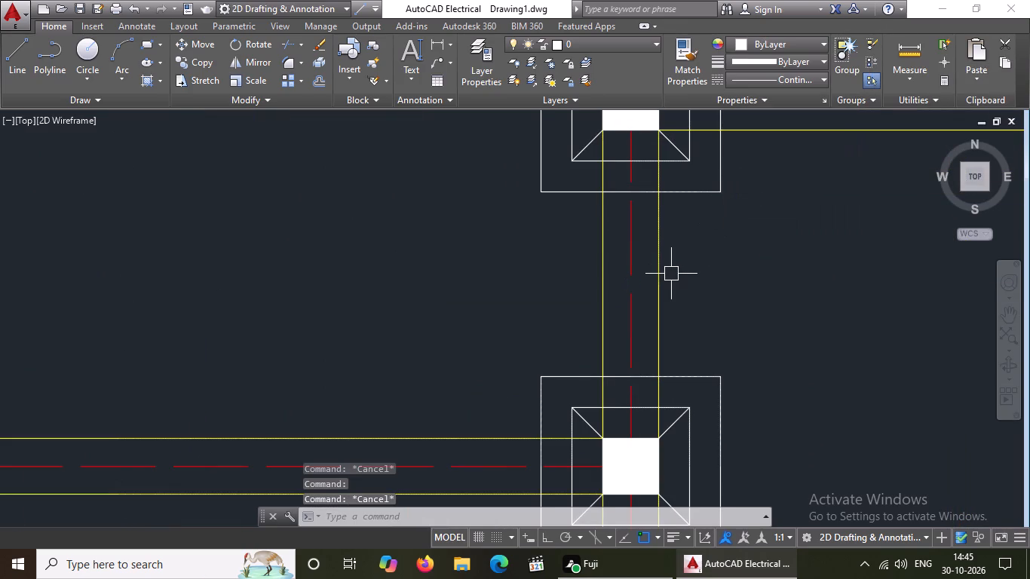
Change the centreline colour to red in the second north-south beam from the west, in its northernmost span.
scroll(671, 274, down, 3)
scroll(659, 197, up, 2)
click(664, 183)
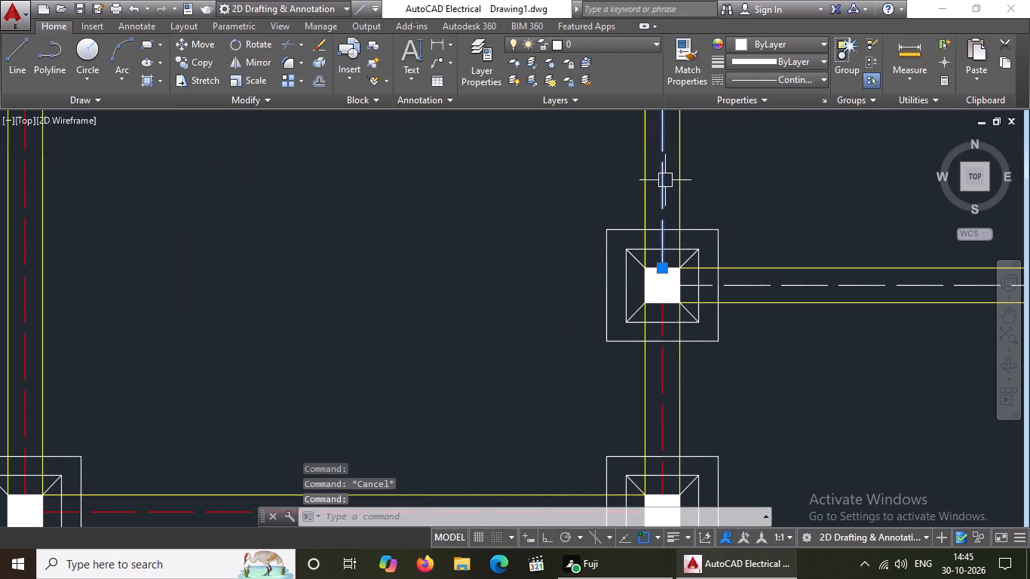
click(802, 40)
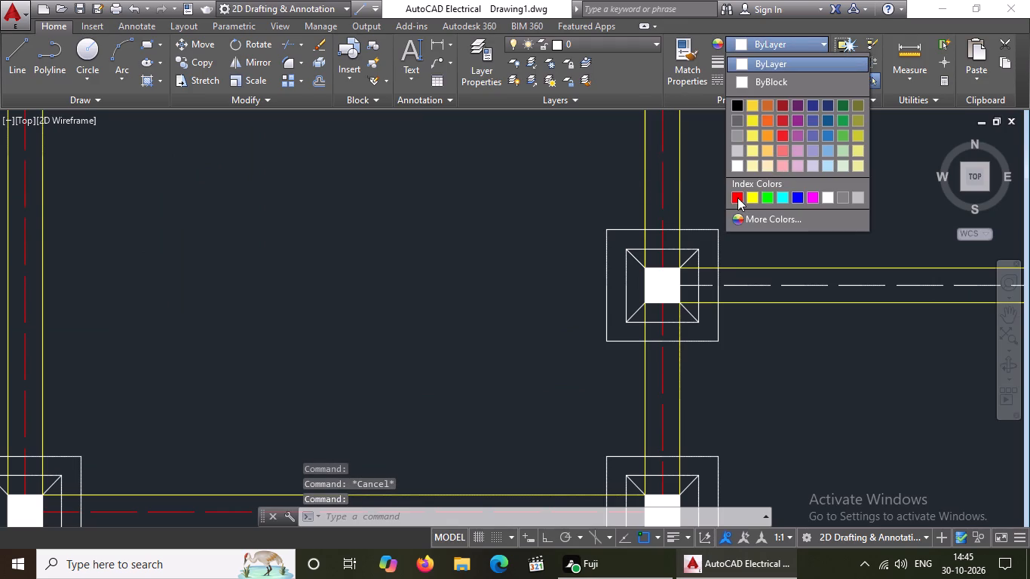
click(733, 193)
key(Escape)
Change the centreline colour to red in the central east-west beam on the south side of the north-central bay.
click(740, 285)
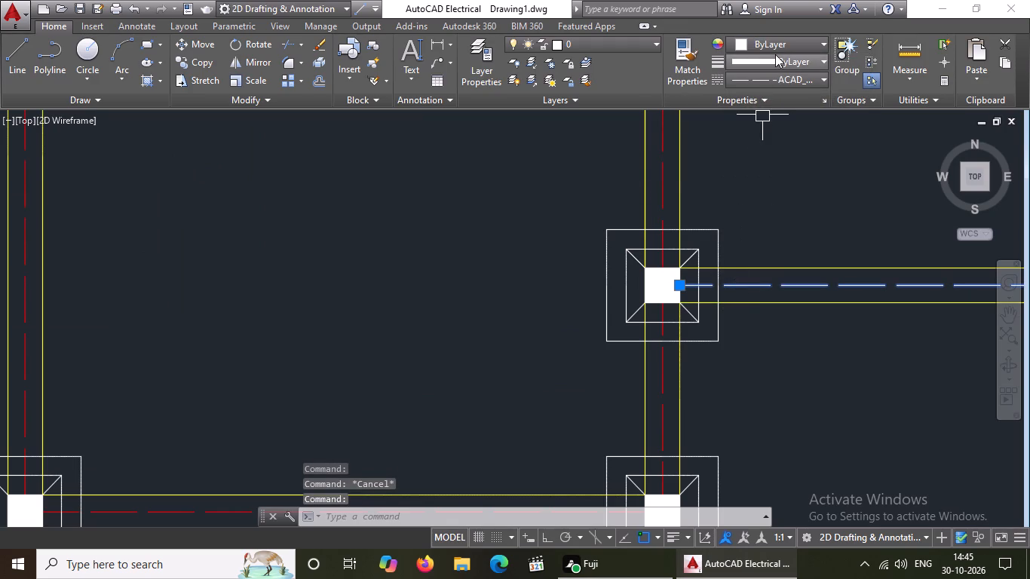
click(777, 46)
click(739, 195)
key(Escape)
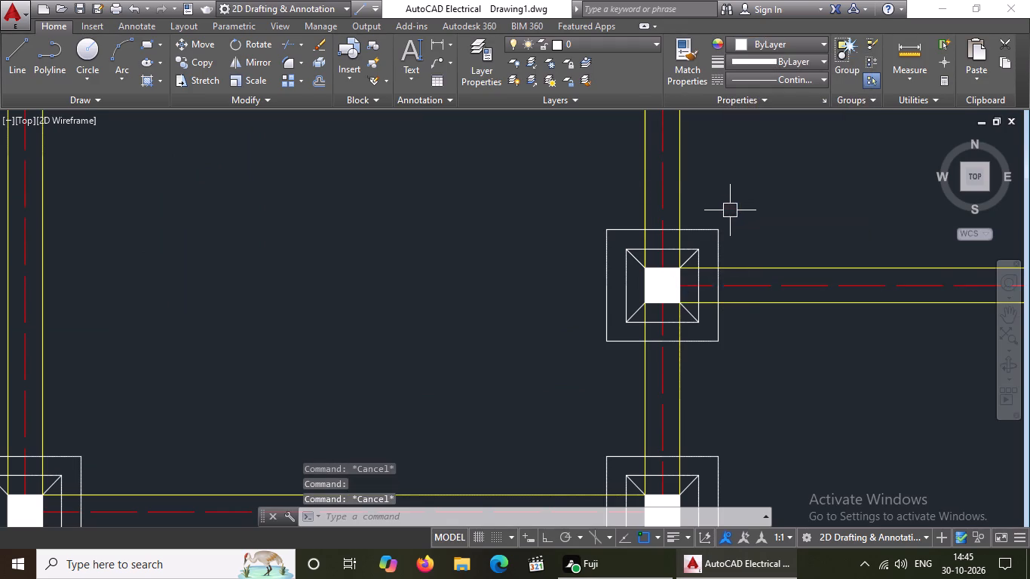
Change the centreline colour to red in the third north-south beam from the west, in its northernmost span.
scroll(688, 211, down, 5)
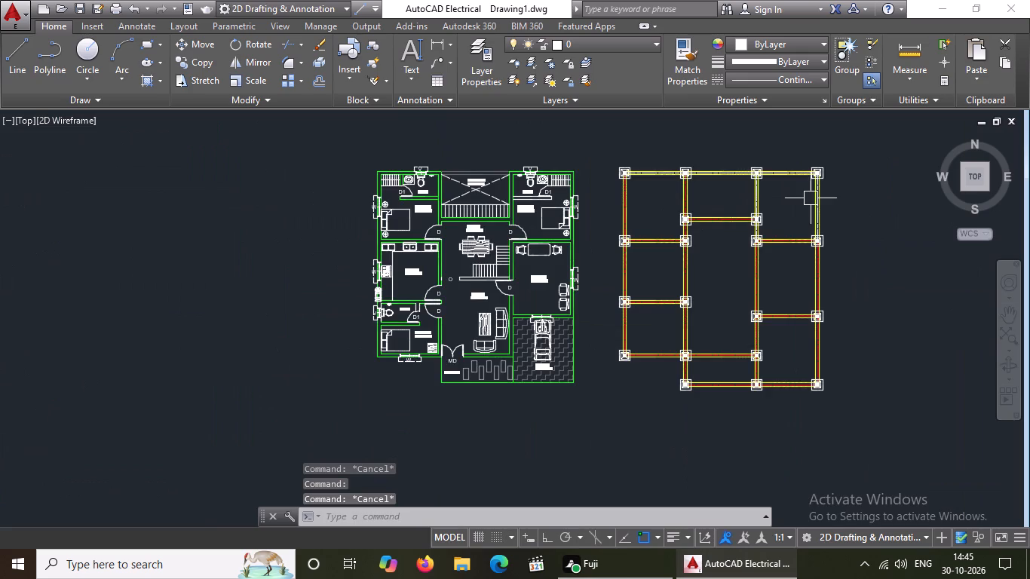
scroll(814, 198, up, 1)
scroll(733, 209, up, 4)
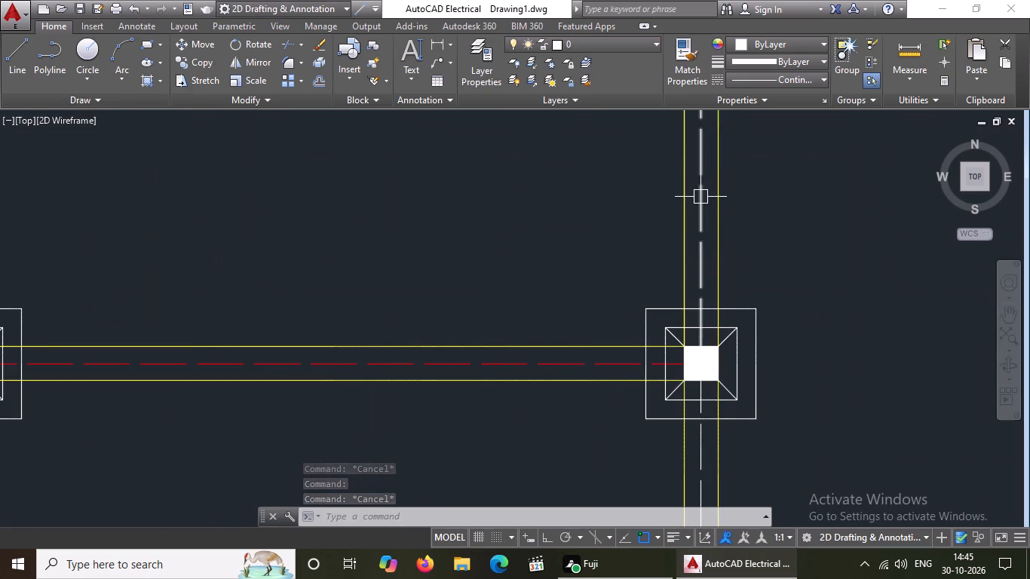
click(700, 197)
click(771, 46)
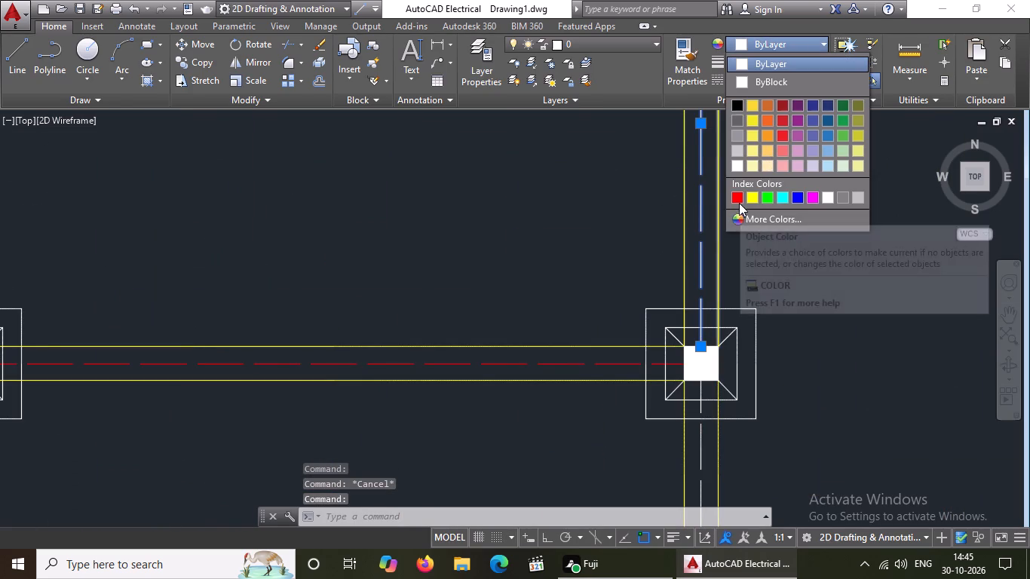
click(739, 200)
scroll(737, 201, down, 2)
key(Escape)
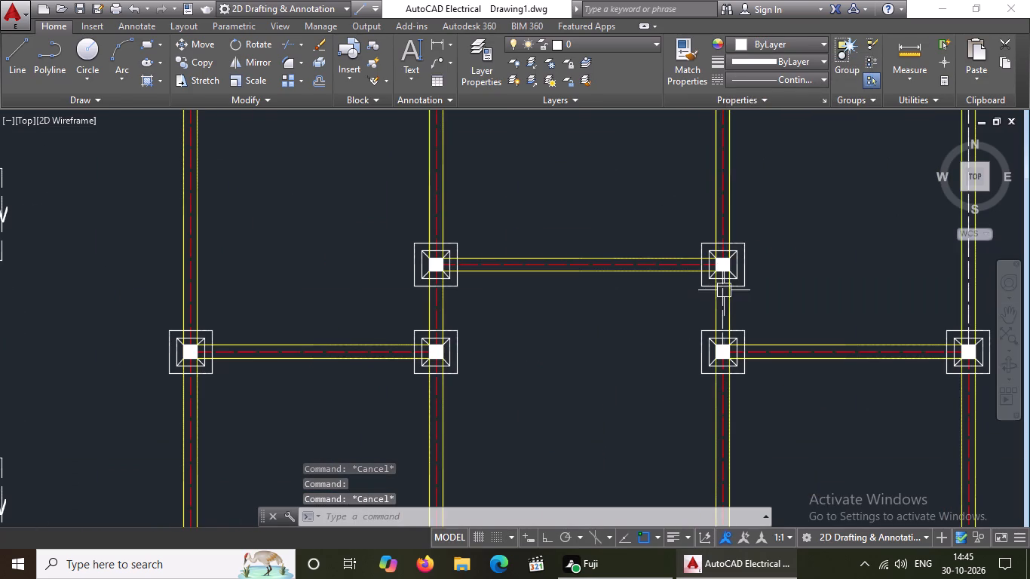
Change the centreline colour to red in the third north-south beam from the west, in the short span just south of its northernmost span.
scroll(724, 290, up, 3)
click(713, 290)
click(774, 40)
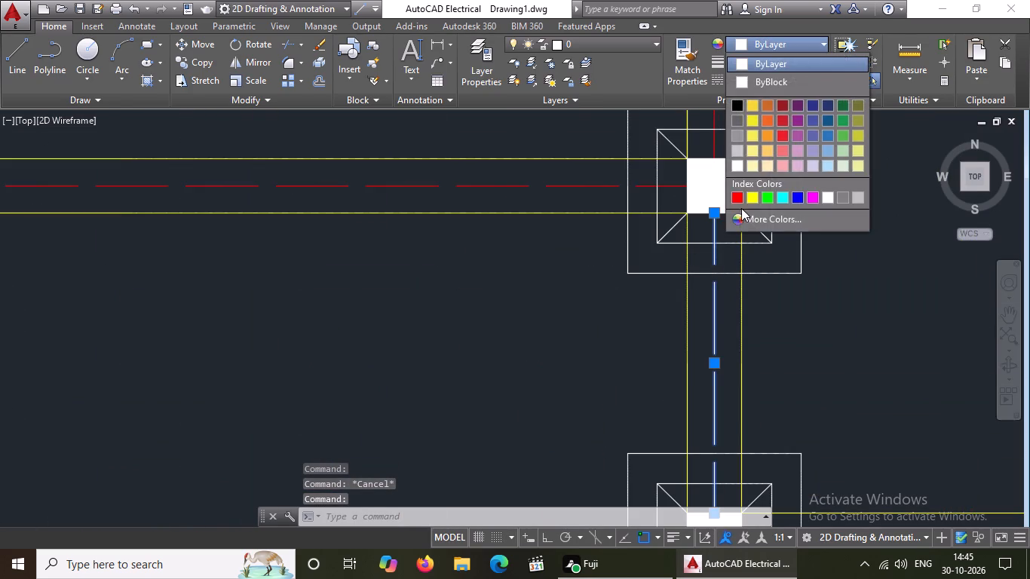
click(737, 196)
key(Escape)
Change the centreline colour to red in the easternmost north-south beam, in its northernmost span.
scroll(717, 223, down, 5)
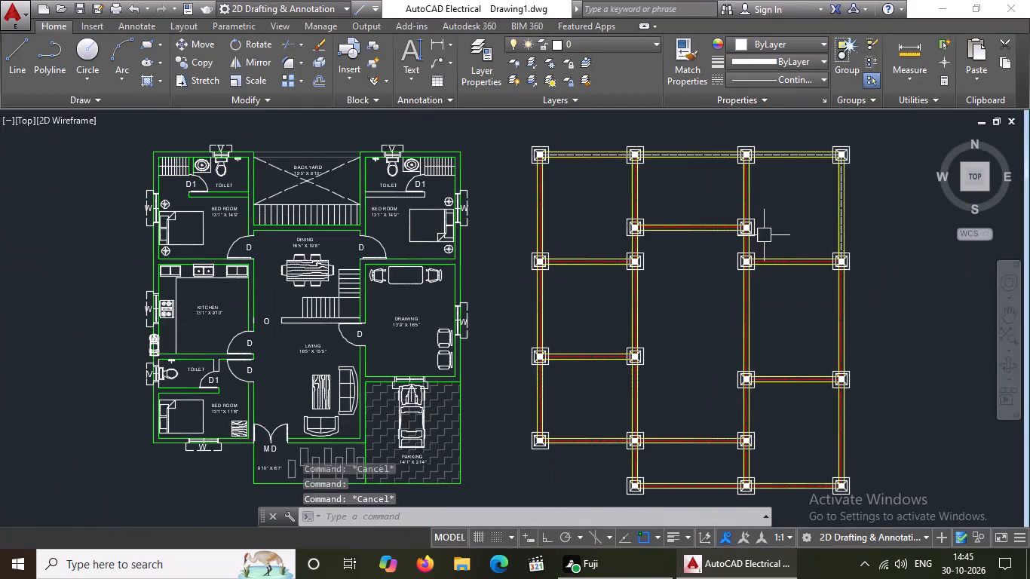
scroll(839, 210, up, 5)
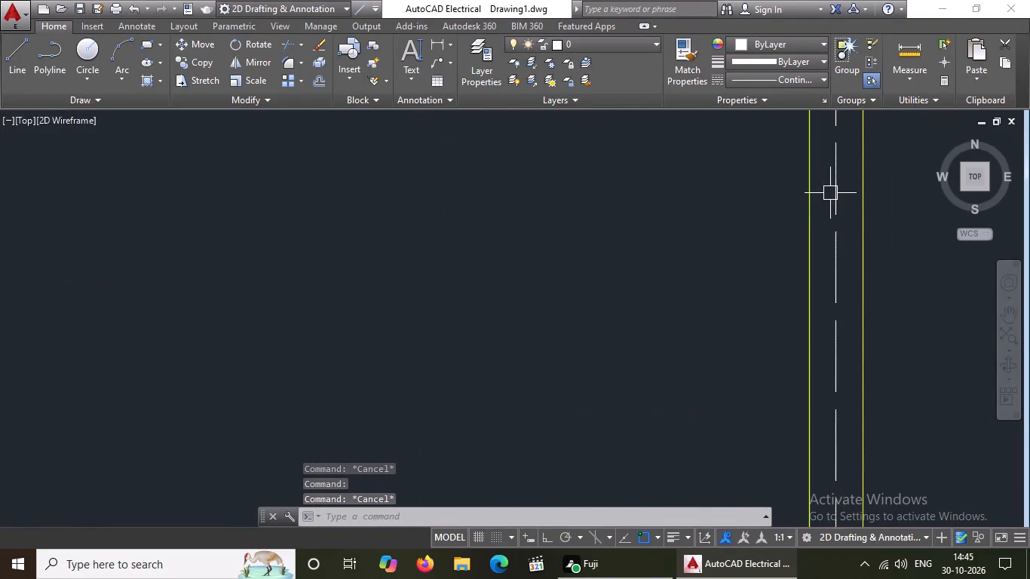
click(836, 185)
click(811, 43)
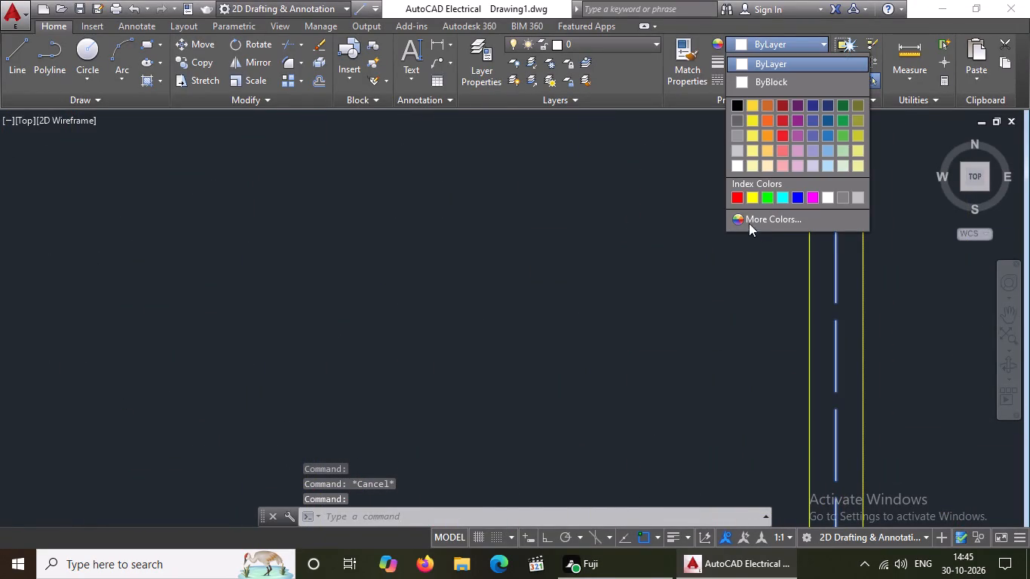
click(740, 196)
key(Escape)
Change the centreline colour to red in the western span of the northern perimeter beam.
scroll(703, 246, down, 4)
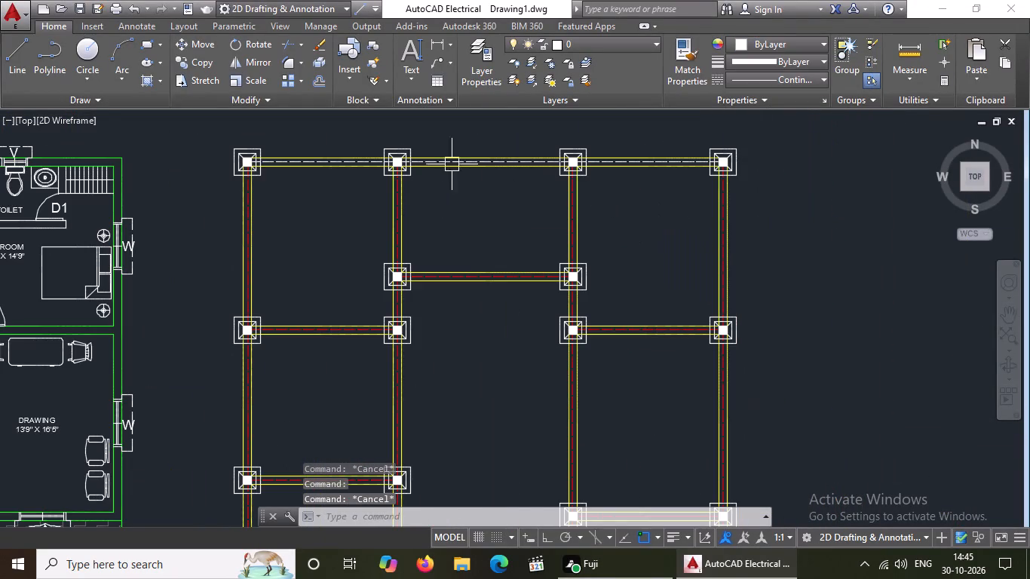
scroll(297, 170, up, 2)
click(361, 149)
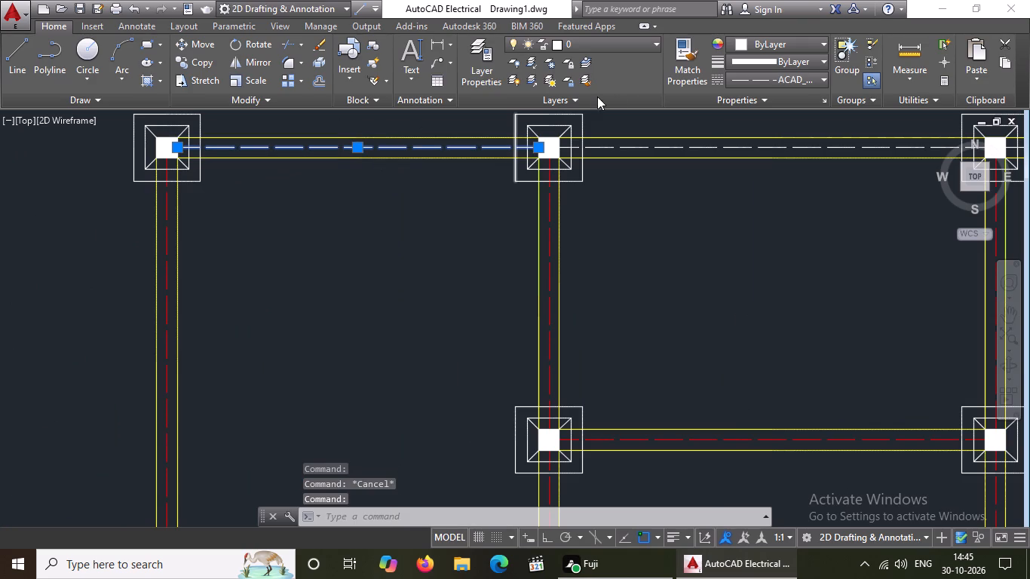
click(786, 43)
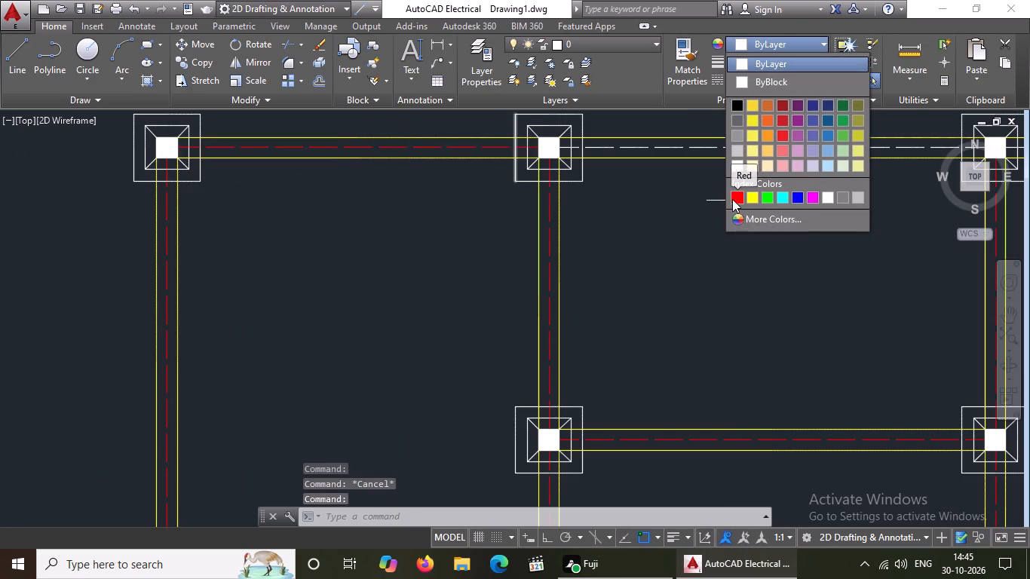
click(734, 196)
Change the centreline colour to red in the central span of the northern perimeter beam.
click(706, 144)
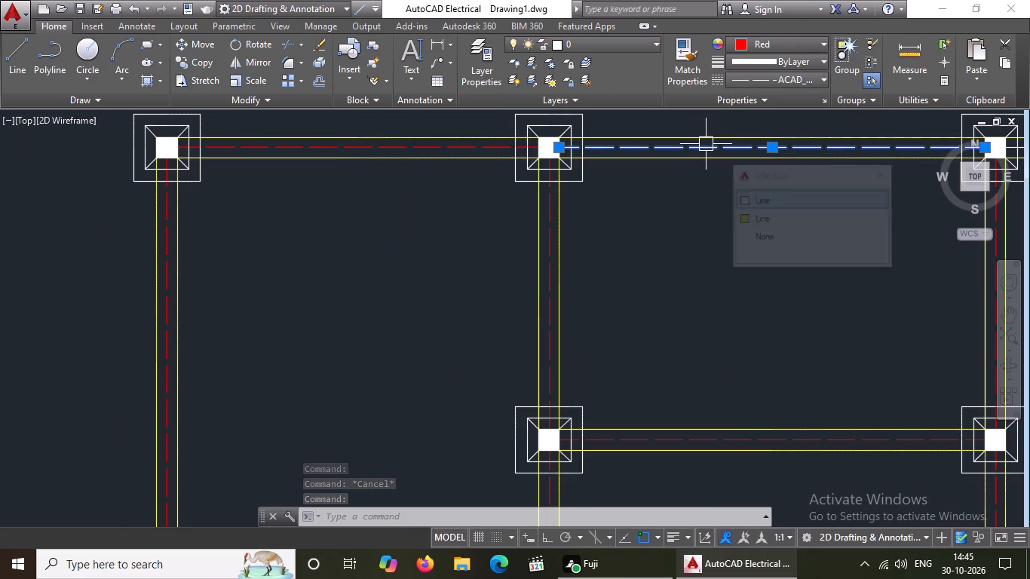
click(756, 34)
click(756, 42)
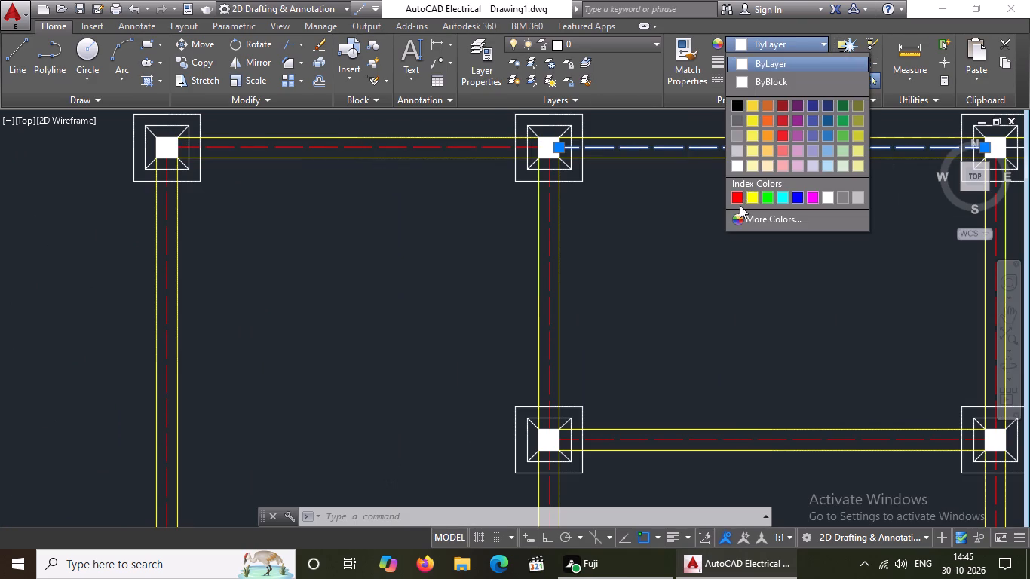
click(737, 194)
key(Escape)
Change the centreline colour to red in the eastern span of the northern perimeter beam.
scroll(660, 273, down, 3)
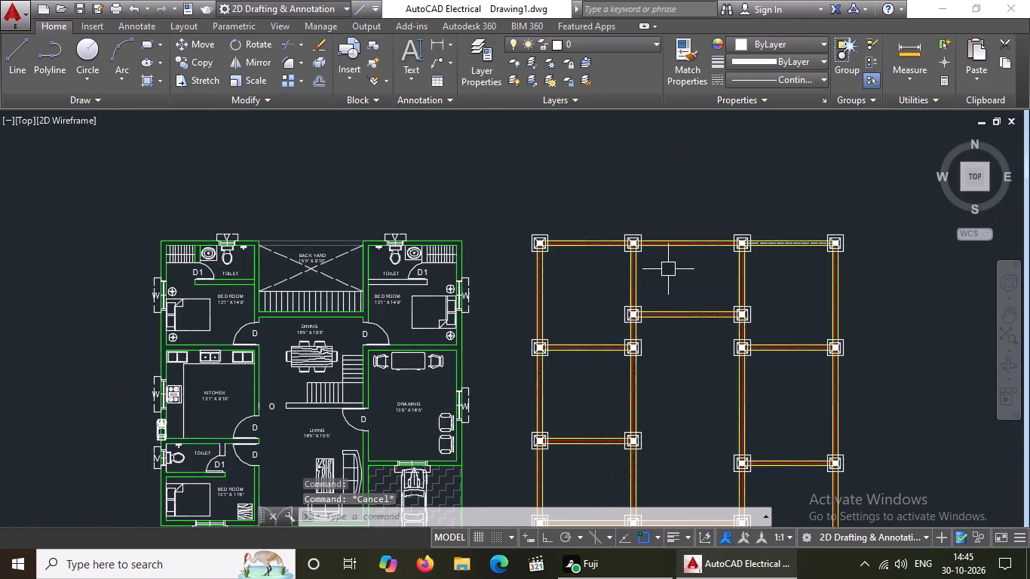
scroll(776, 228, up, 3)
click(756, 276)
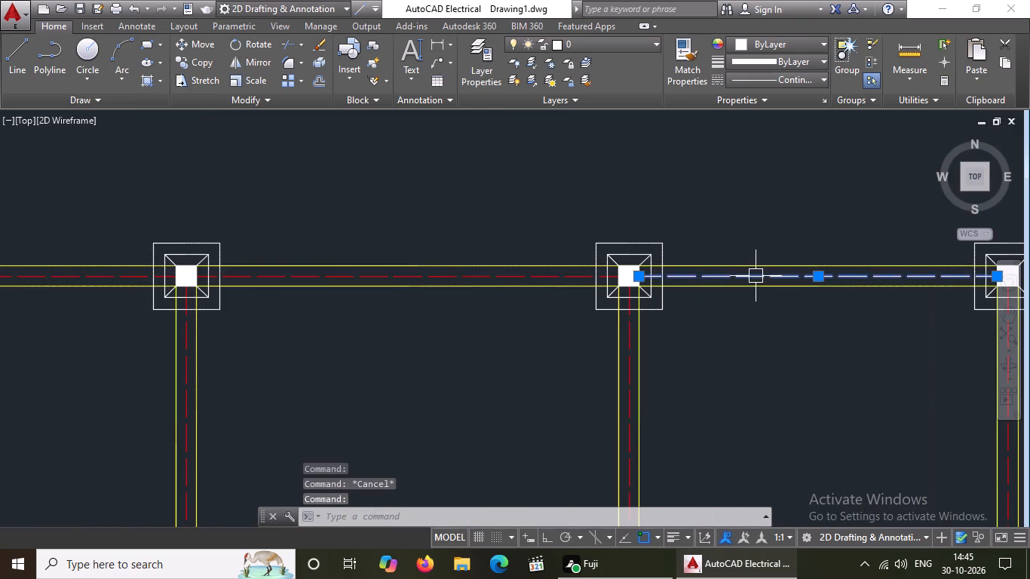
click(786, 46)
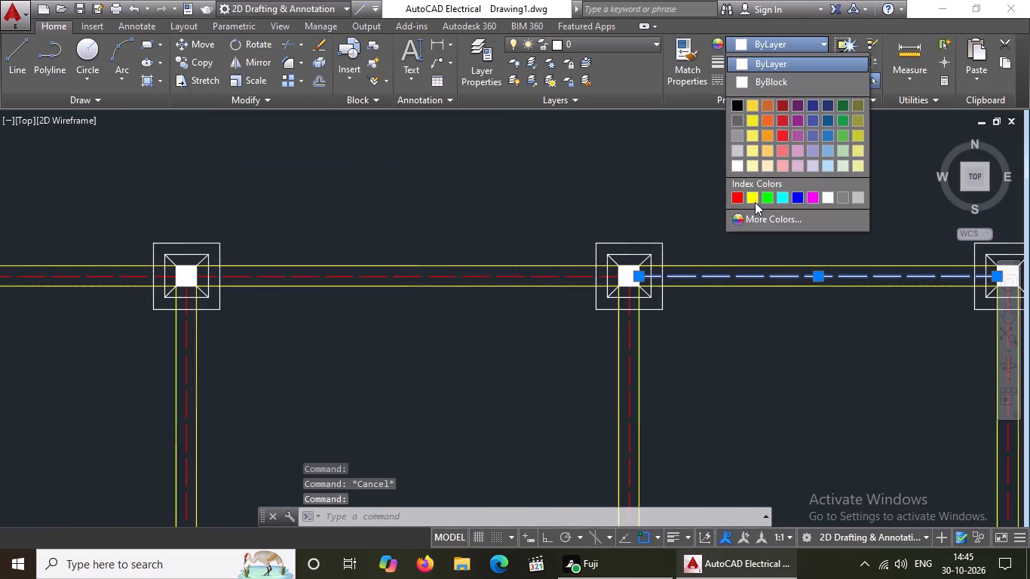
click(740, 195)
key(Escape)
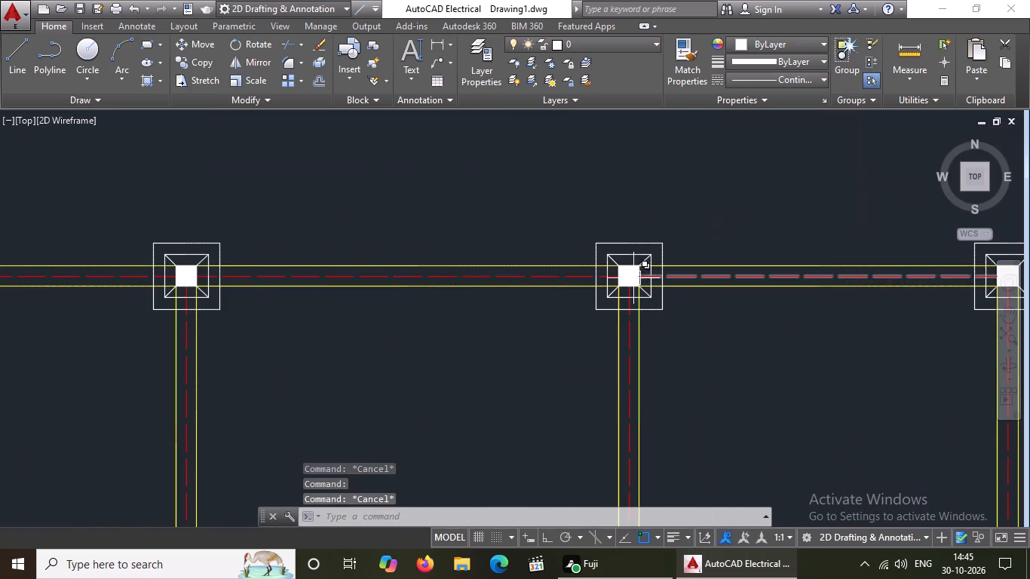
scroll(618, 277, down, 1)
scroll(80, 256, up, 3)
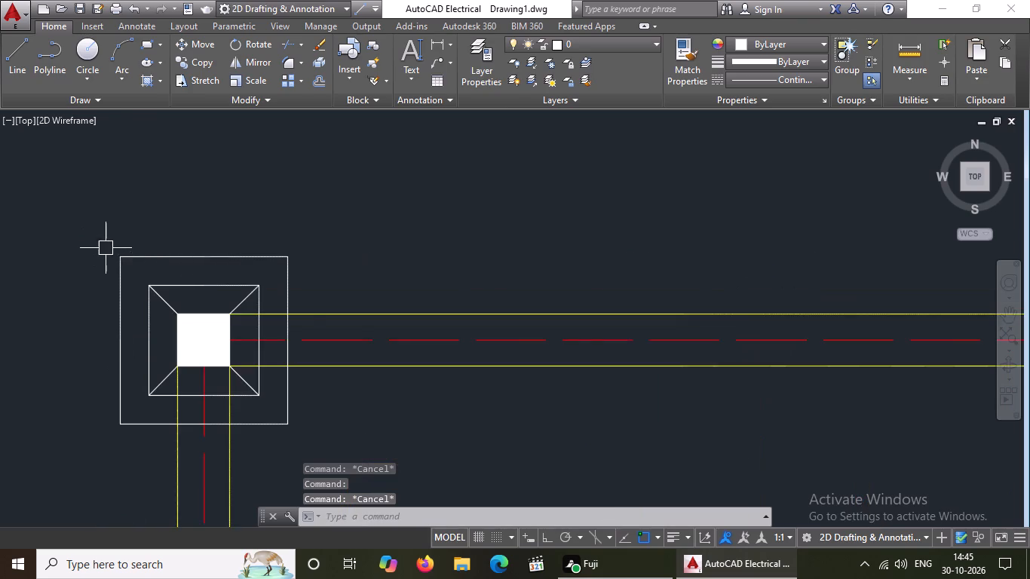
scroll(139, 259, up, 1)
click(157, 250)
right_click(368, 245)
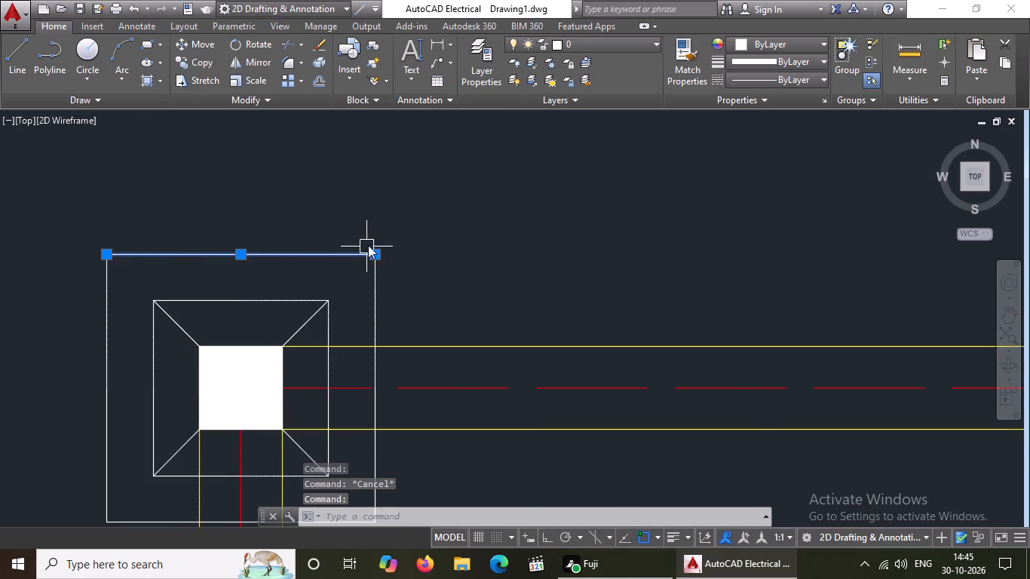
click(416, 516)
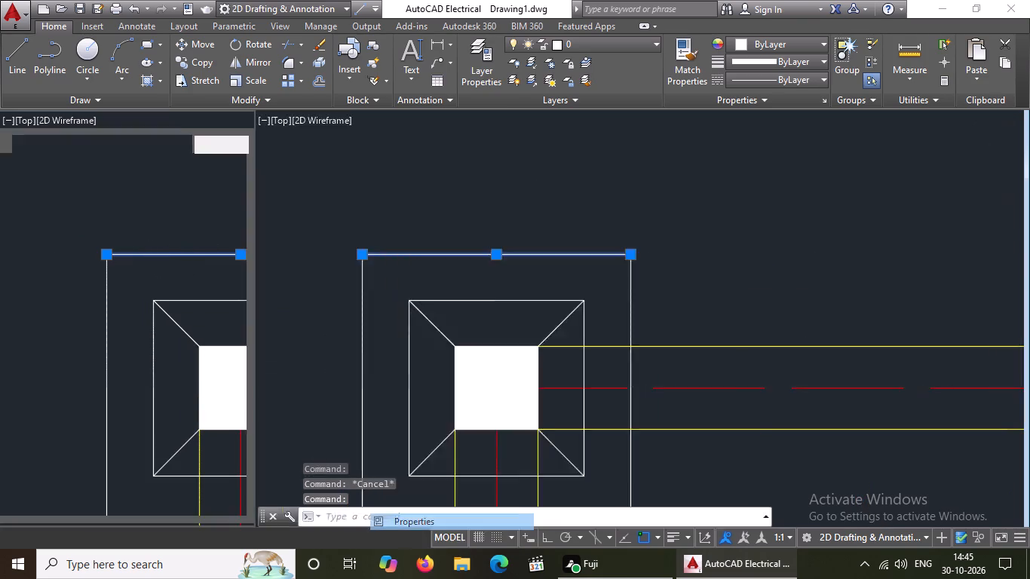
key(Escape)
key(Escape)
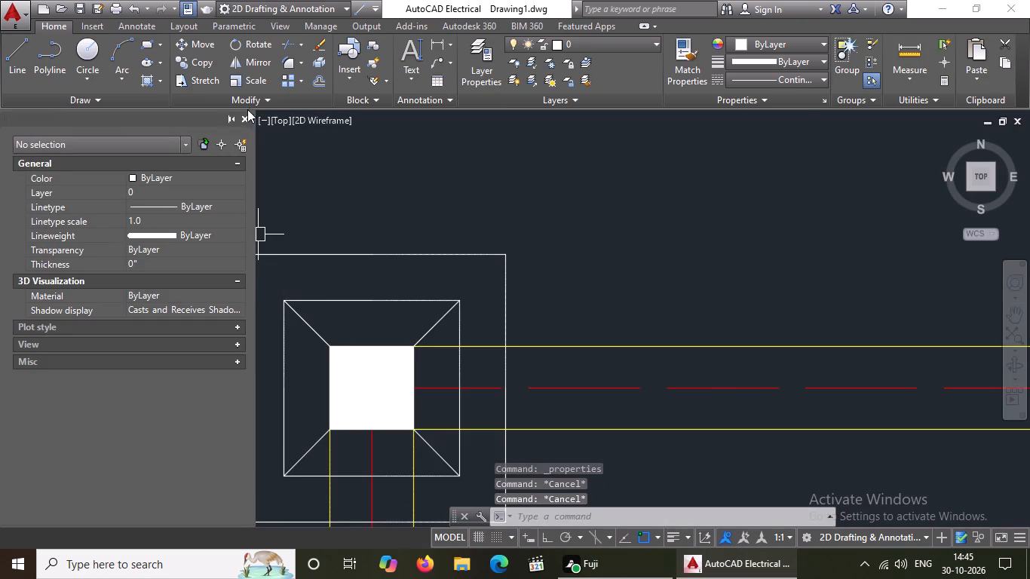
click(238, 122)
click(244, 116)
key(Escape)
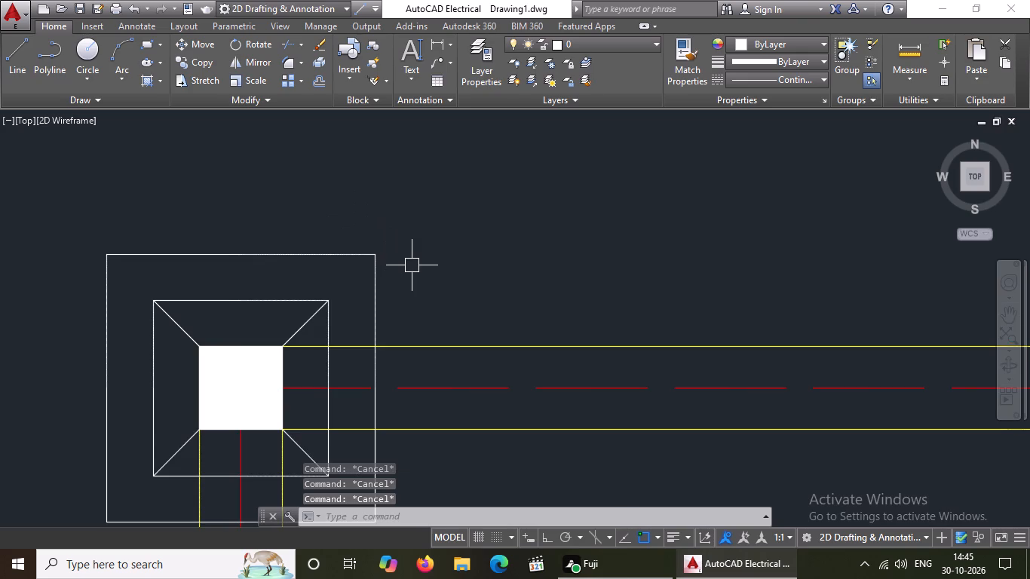
Set the linetype to ACAD_ISO02W100 on the north and east edges of the northwest corner footing's outer square.
scroll(412, 265, down, 4)
scroll(415, 274, up, 2)
click(357, 248)
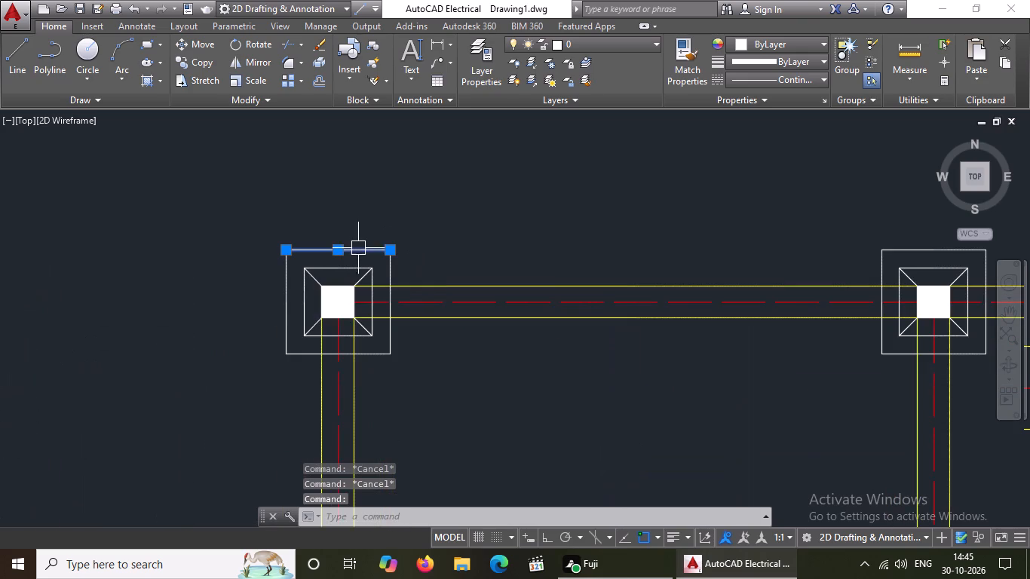
click(797, 81)
click(771, 133)
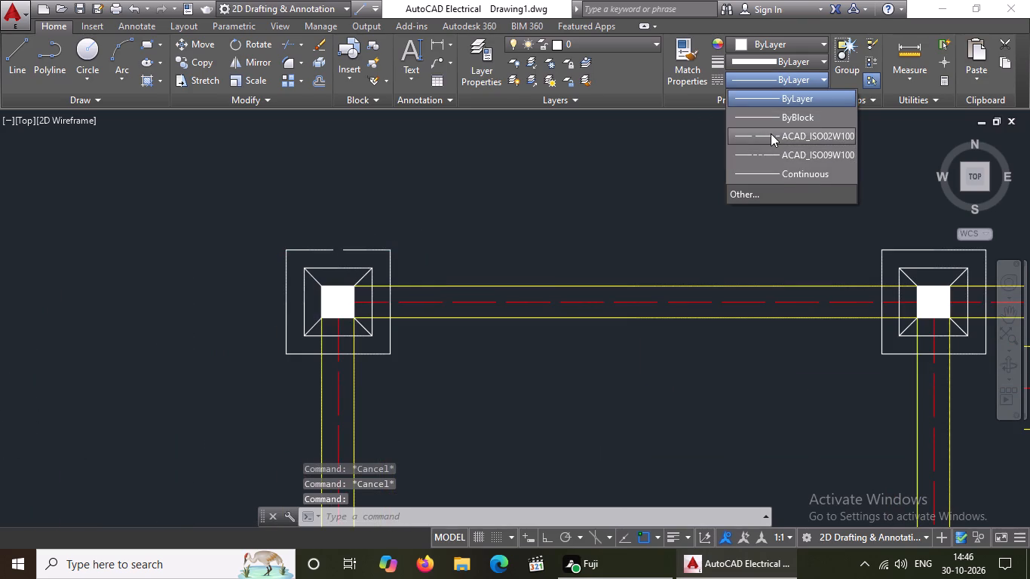
key(Escape)
click(388, 265)
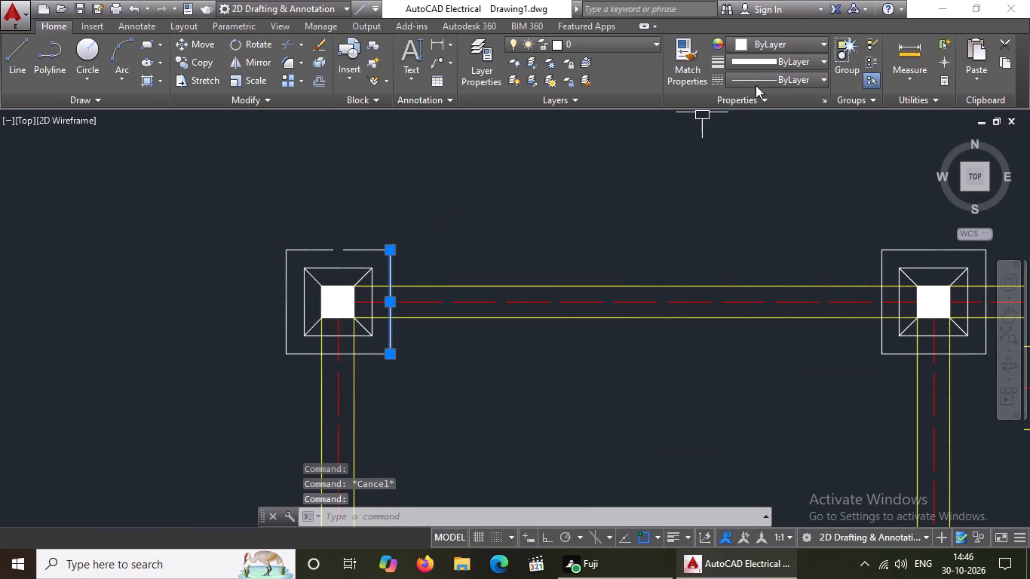
click(761, 78)
click(754, 139)
key(Escape)
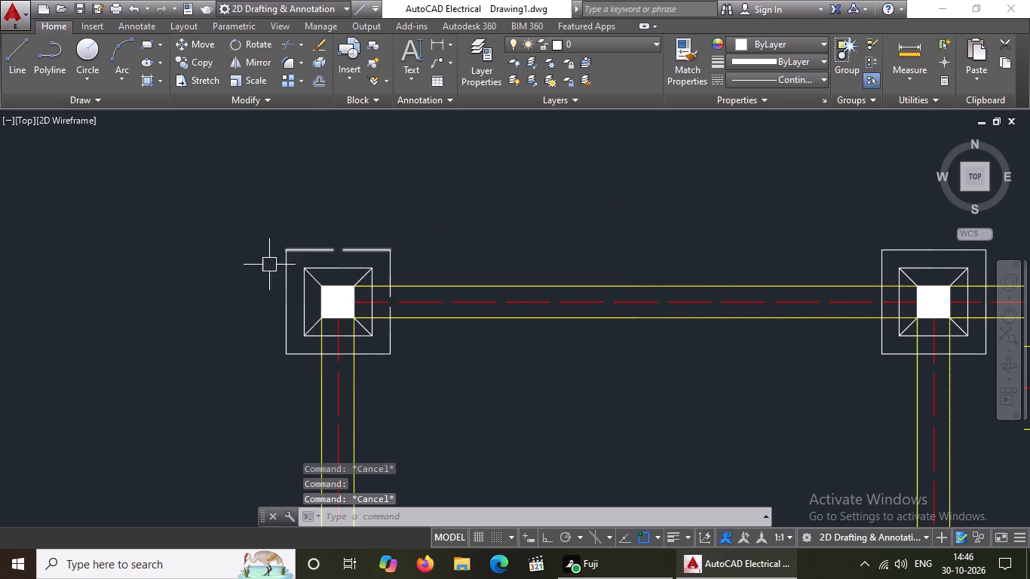
Set the linetype to ACAD_ISO02W100 on the west and south edges of the northwest corner footing's outer square.
click(285, 271)
click(749, 76)
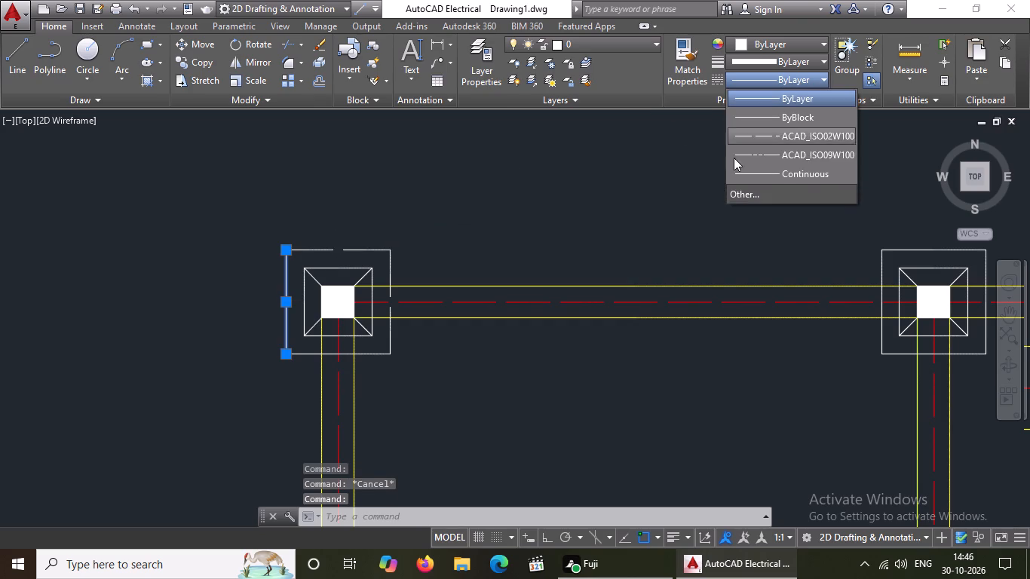
click(743, 136)
key(Escape)
click(369, 352)
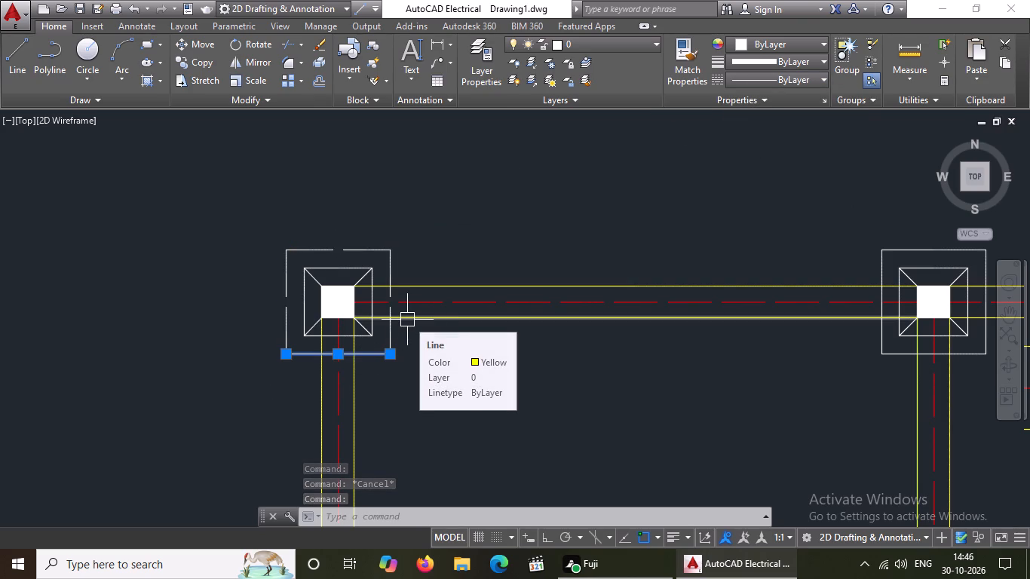
click(768, 78)
click(771, 134)
key(Escape)
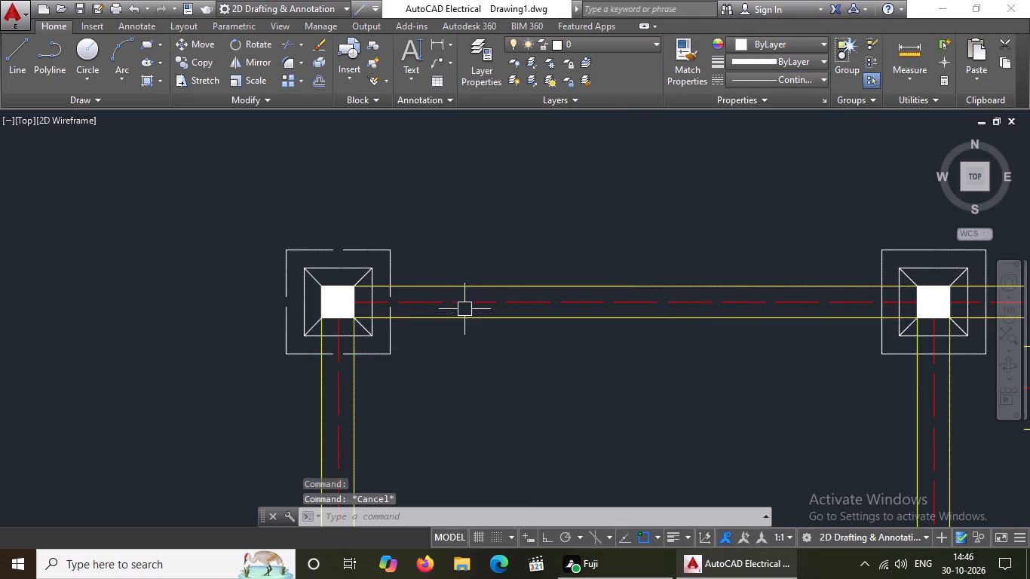
Set the linetype to ACAD_ISO02W100 on the north, west and south outer edges of the northern row's second footing from the west.
scroll(464, 309, down, 2)
scroll(648, 317, up, 1)
click(650, 273)
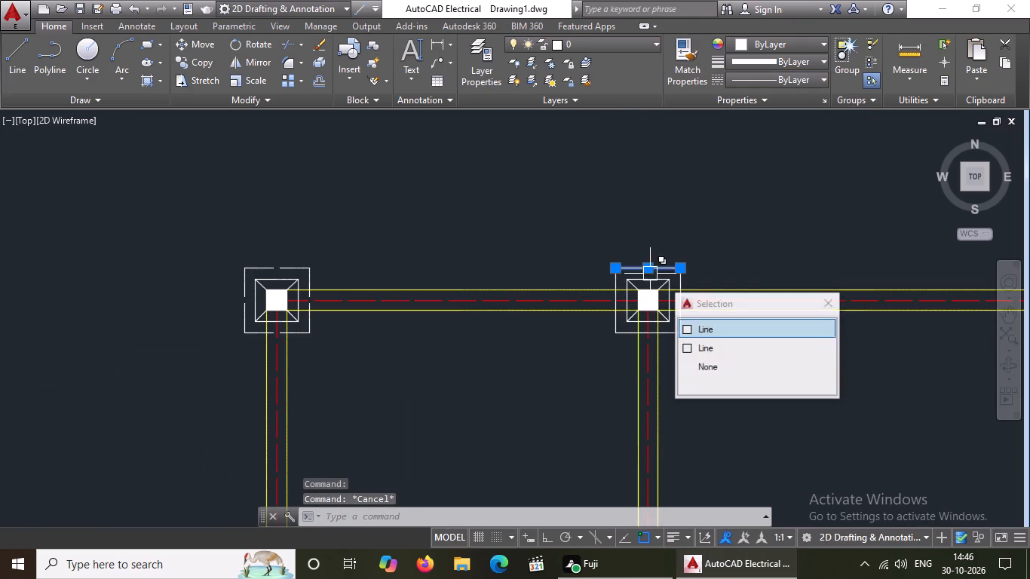
click(762, 72)
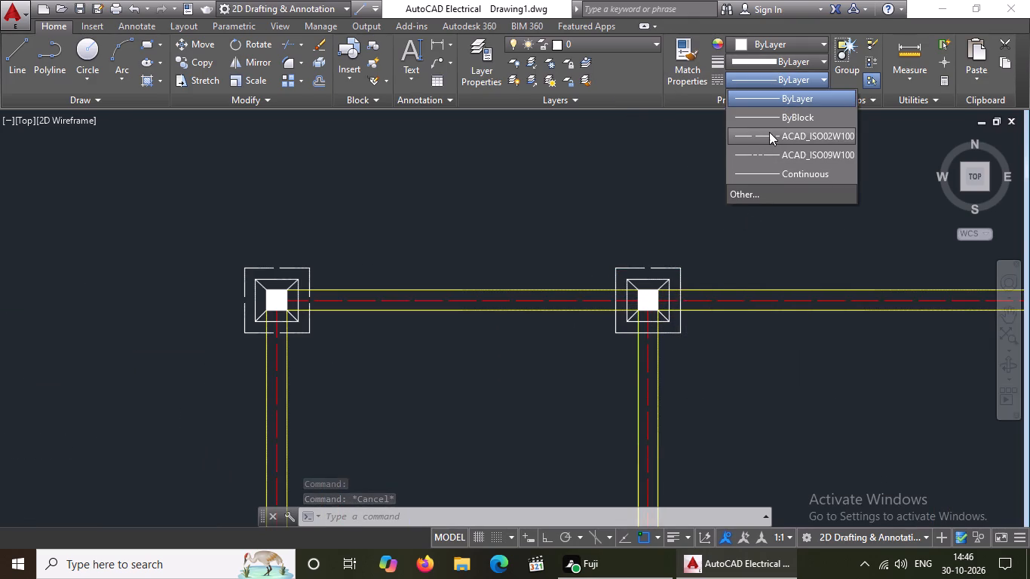
click(769, 132)
key(Escape)
scroll(605, 326, up, 3)
click(645, 329)
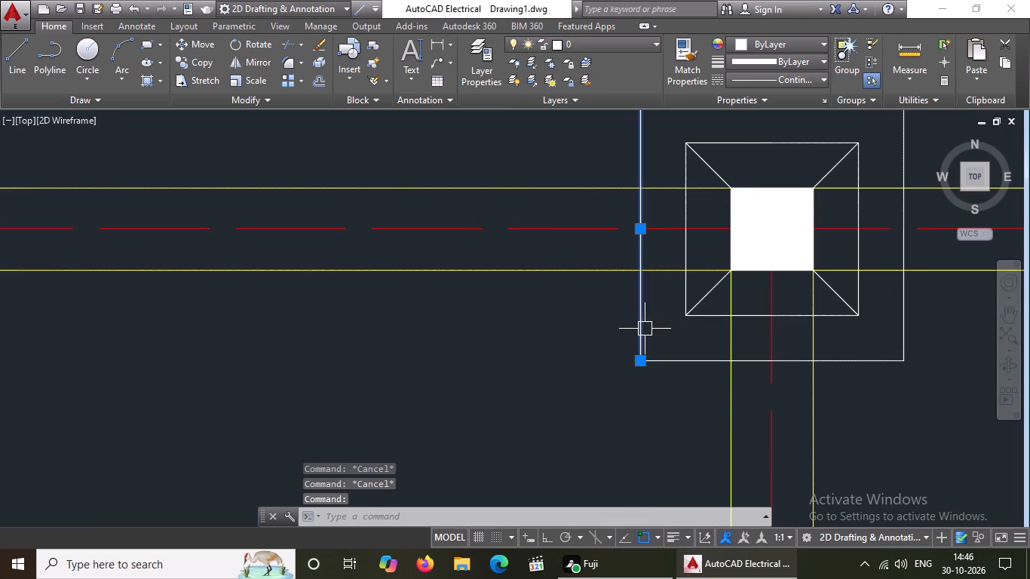
click(767, 73)
drag(772, 136, 772, 144)
key(Escape)
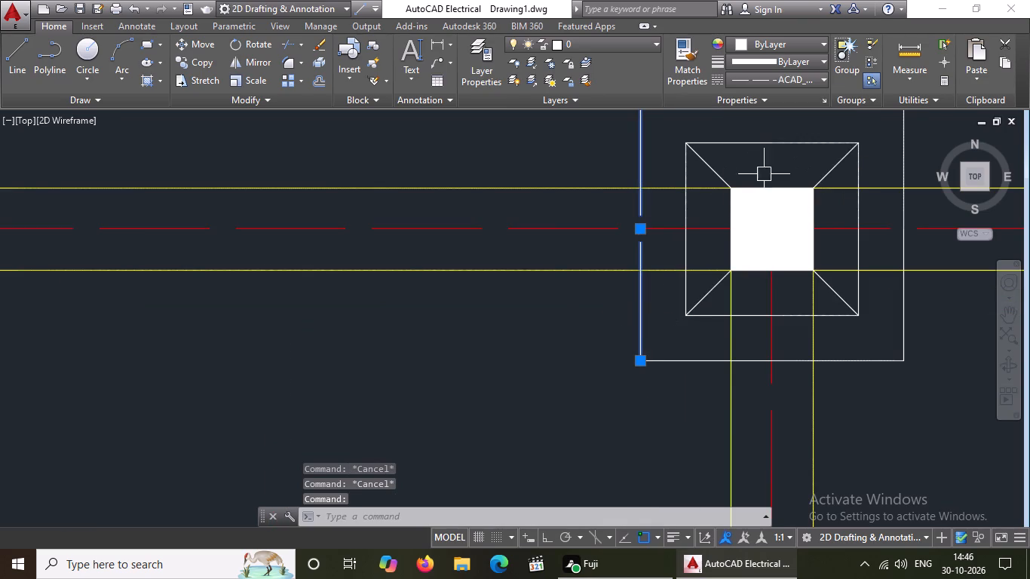
click(689, 361)
click(789, 79)
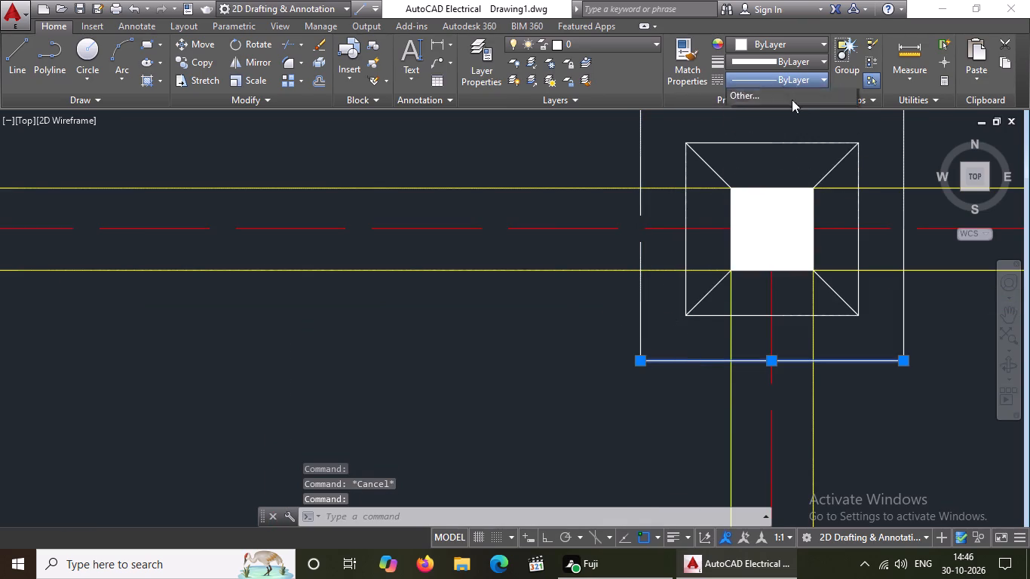
click(797, 138)
key(Escape)
scroll(738, 258, down, 2)
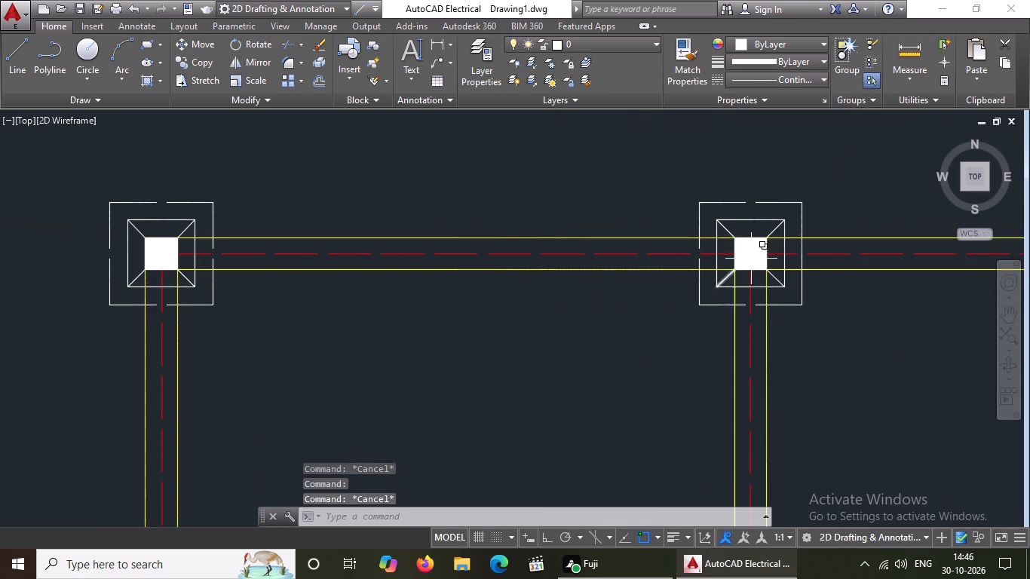
Set the linetype to ACAD_ISO02W100 on the east outer edge of the northern row's second footing from the west.
scroll(795, 207, up, 2)
click(802, 227)
click(768, 80)
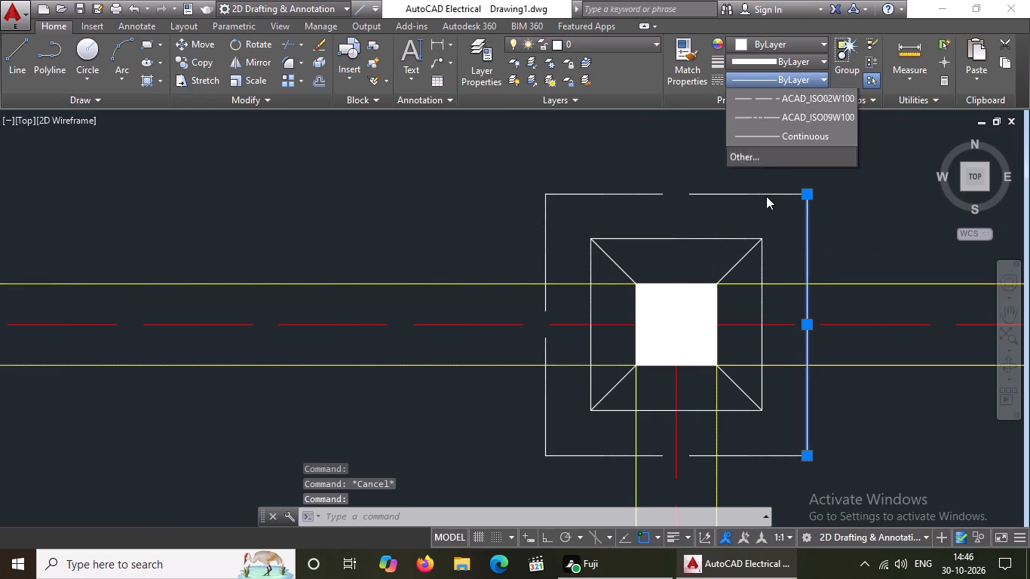
click(769, 133)
key(Escape)
Set the linetype to ACAD_ISO02W100 on the south and east outer edges of the northern row's third footing from the west.
scroll(641, 282, down, 4)
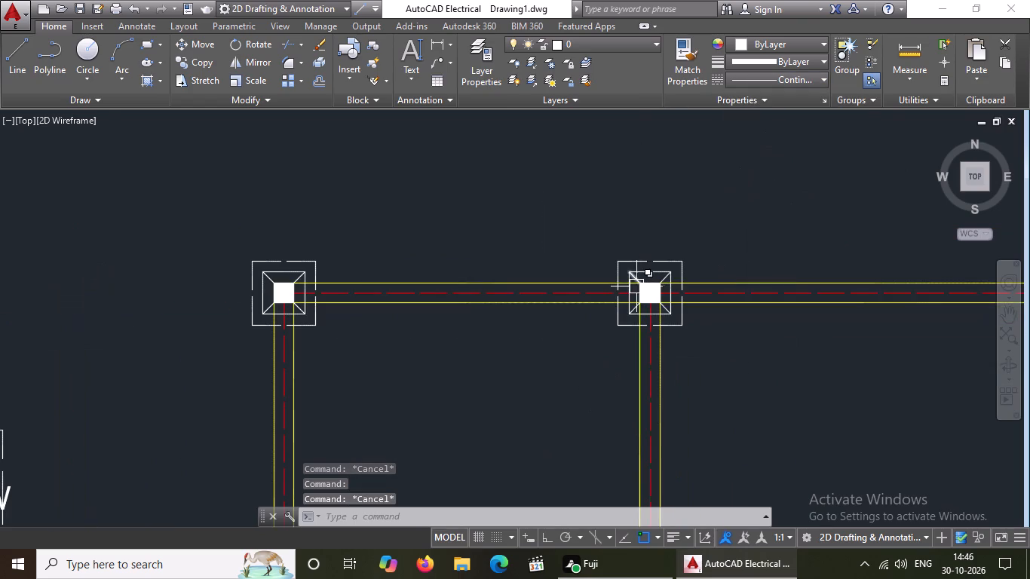
scroll(636, 286, down, 1)
middle_drag(640, 284, 437, 272)
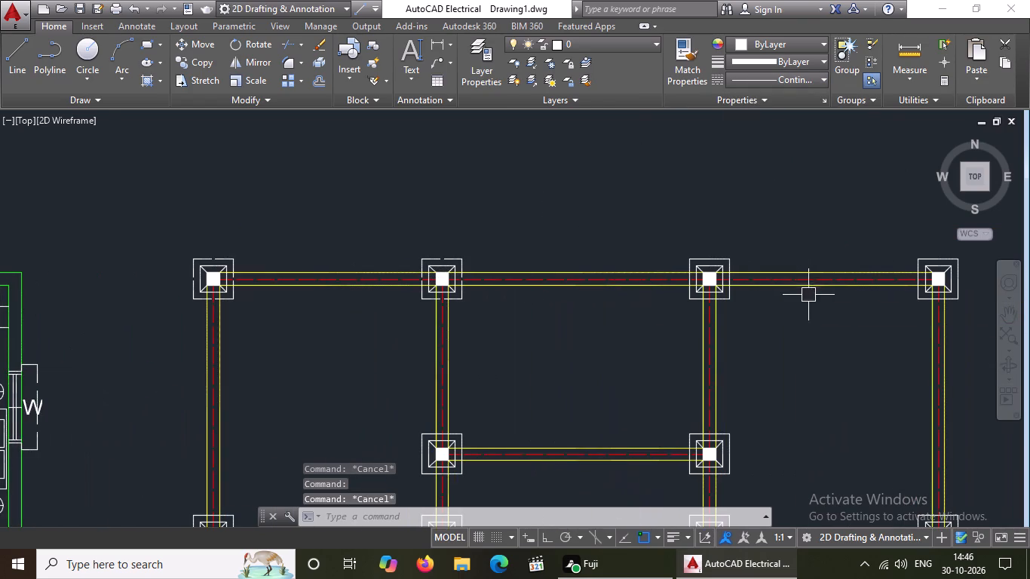
scroll(764, 289, up, 2)
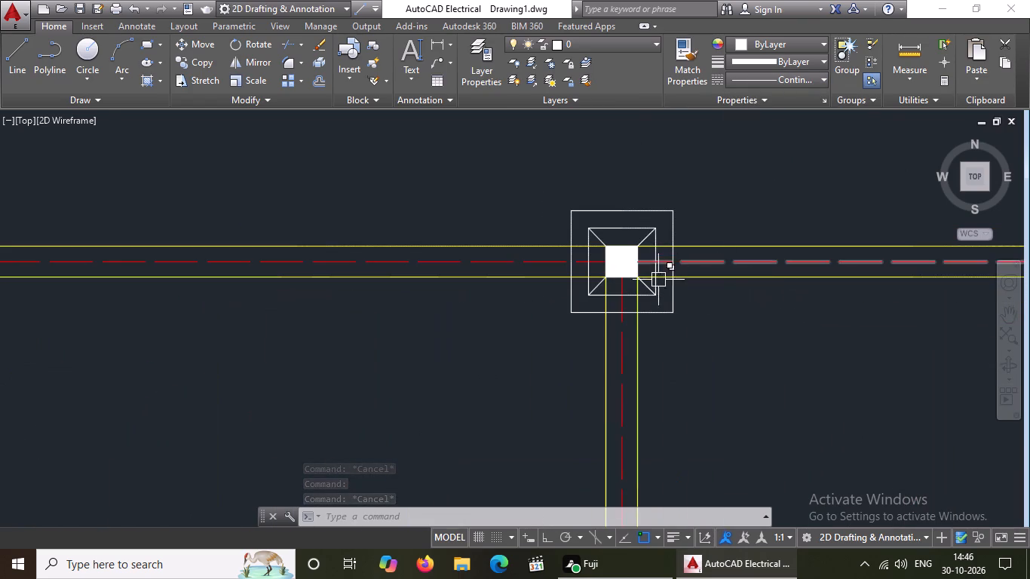
click(672, 307)
click(751, 81)
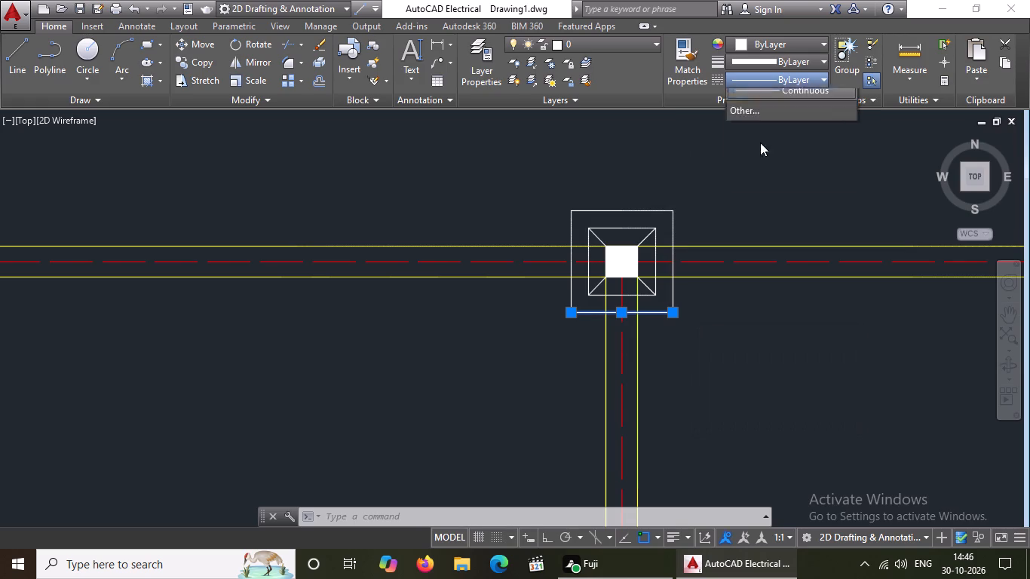
click(761, 127)
key(Escape)
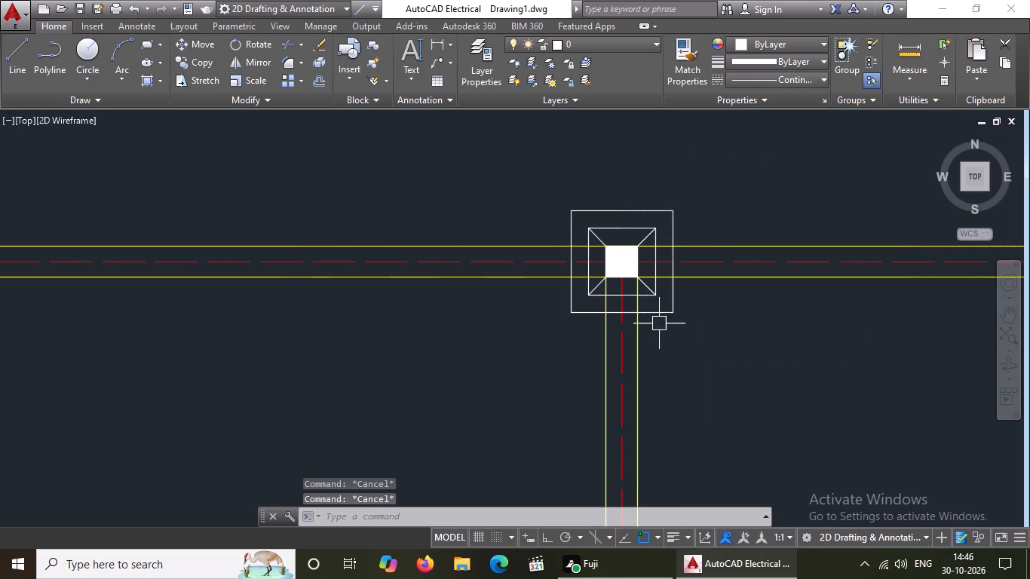
click(661, 314)
click(787, 78)
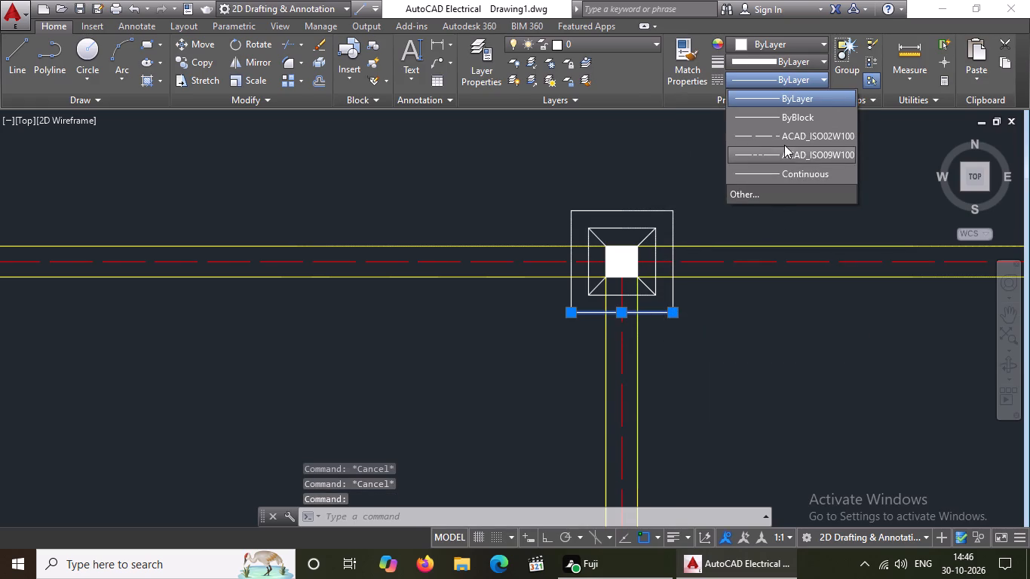
click(785, 134)
key(Escape)
click(668, 294)
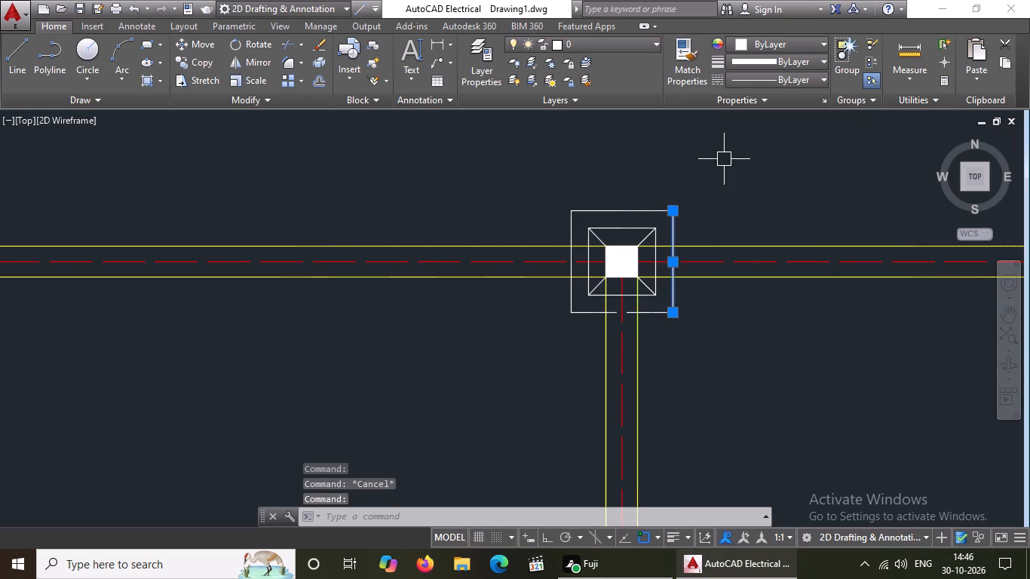
click(759, 77)
click(767, 133)
key(Escape)
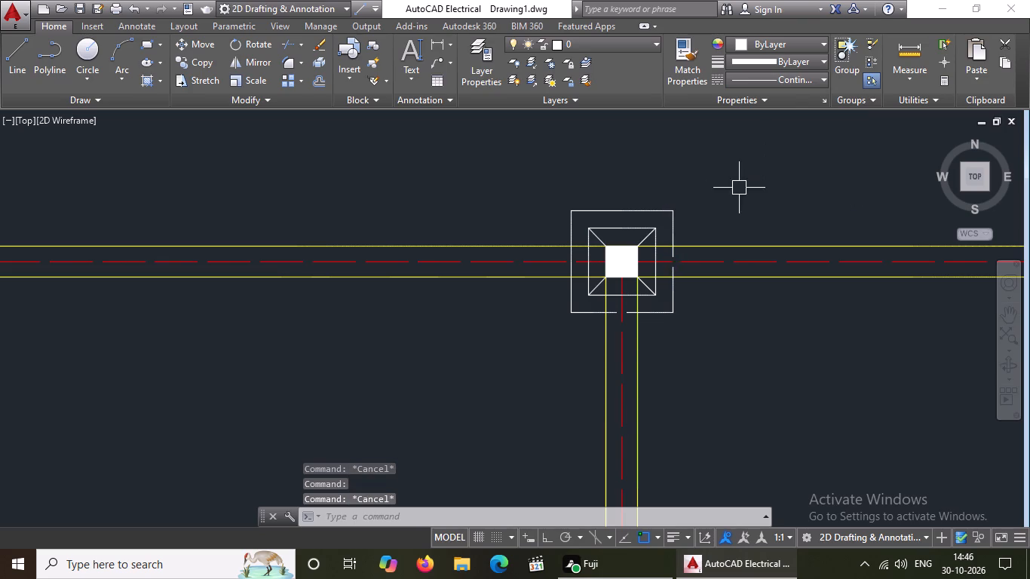
Set the linetype to ACAD_ISO02W100 on the north and west outer edges of the northern row's third footing from the west.
click(662, 214)
click(768, 81)
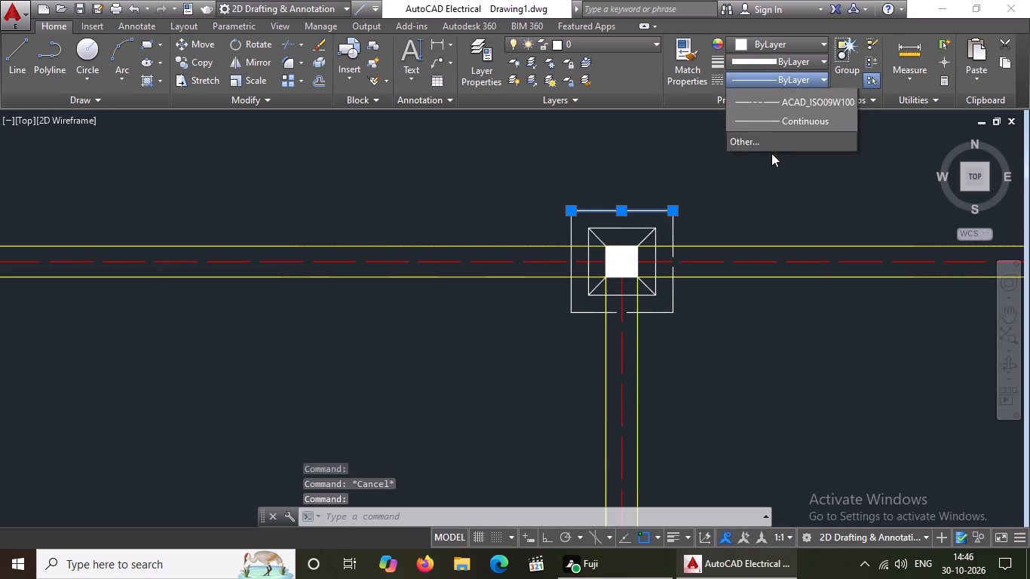
click(771, 133)
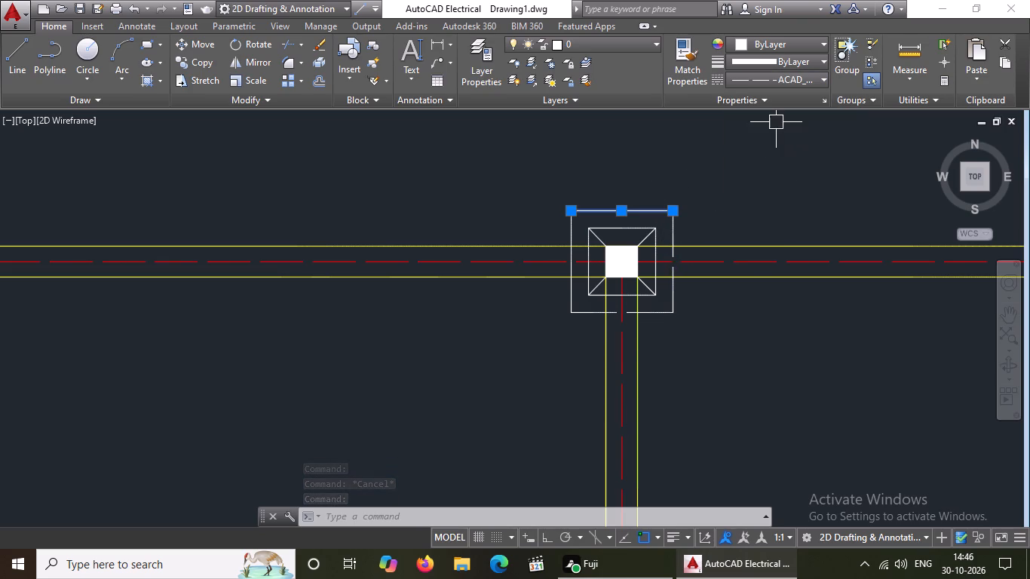
key(Escape)
click(572, 228)
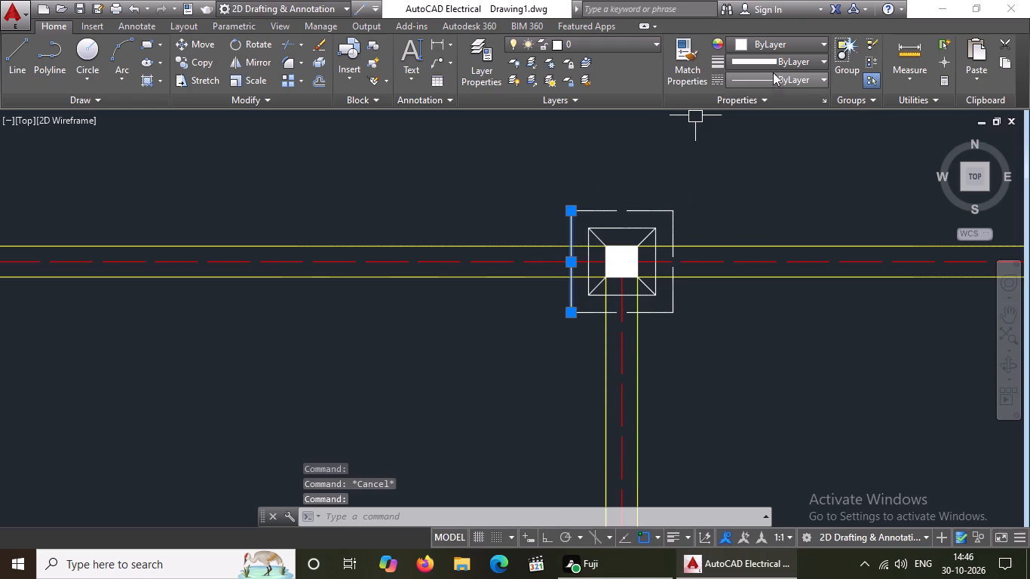
click(772, 76)
click(783, 139)
key(Escape)
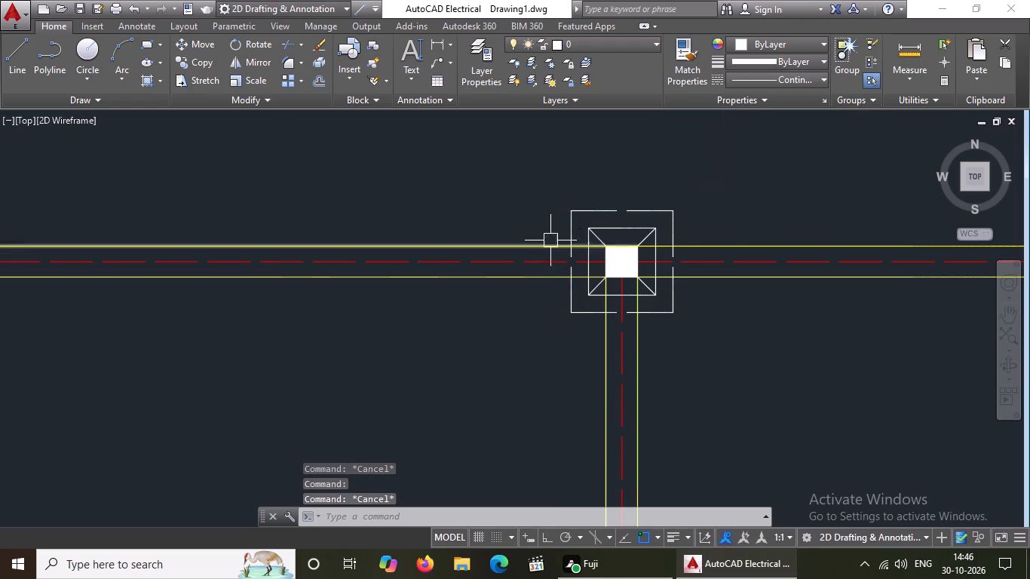
Set the linetype to ACAD_ISO02W100 on the south and west edges of the northeast corner footing's outer square.
scroll(549, 240, down, 3)
scroll(335, 262, up, 3)
scroll(338, 259, down, 2)
scroll(697, 259, up, 2)
scroll(697, 259, down, 2)
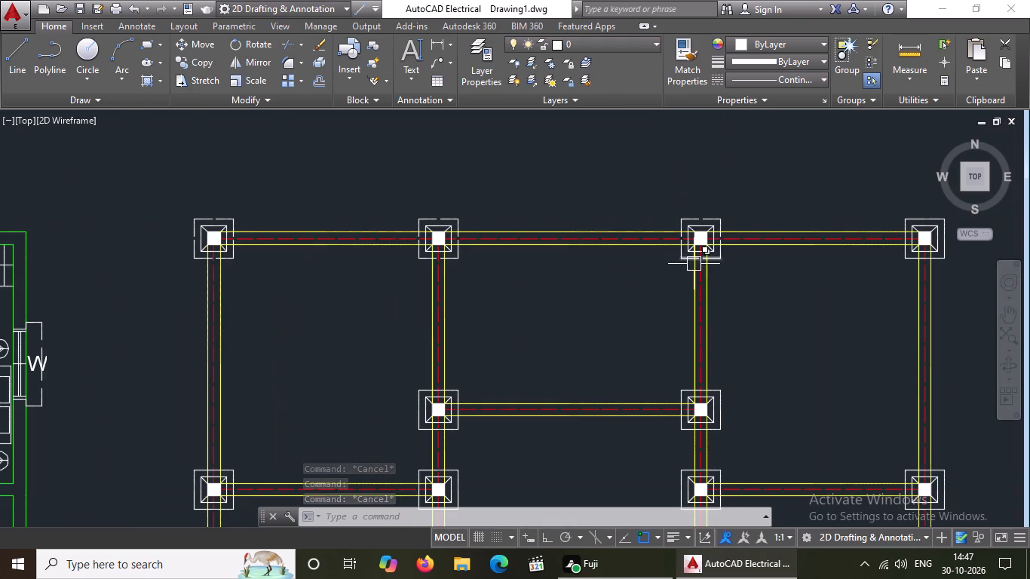
scroll(924, 242, up, 2)
scroll(887, 253, down, 2)
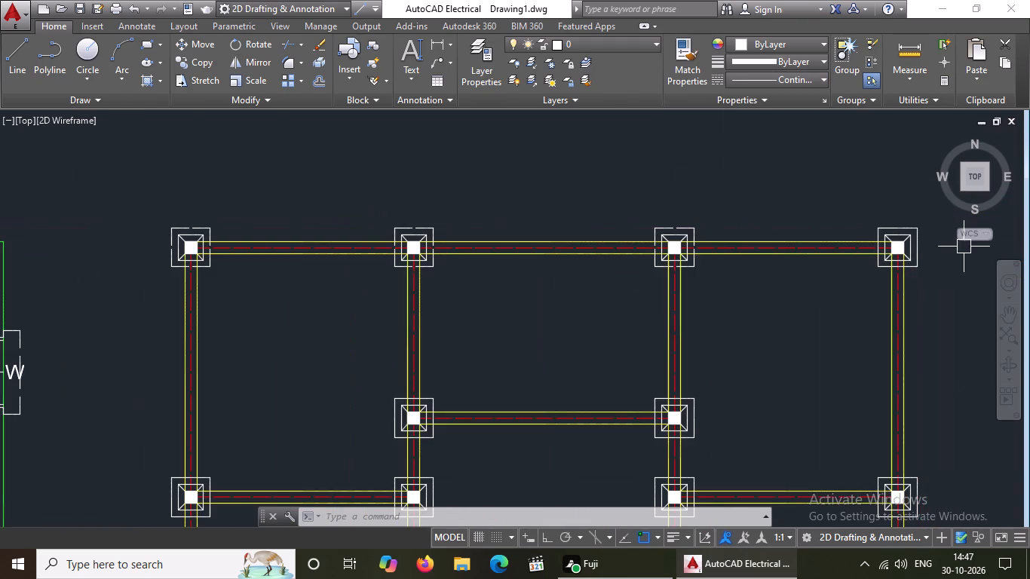
scroll(952, 250, up, 2)
scroll(820, 260, up, 2)
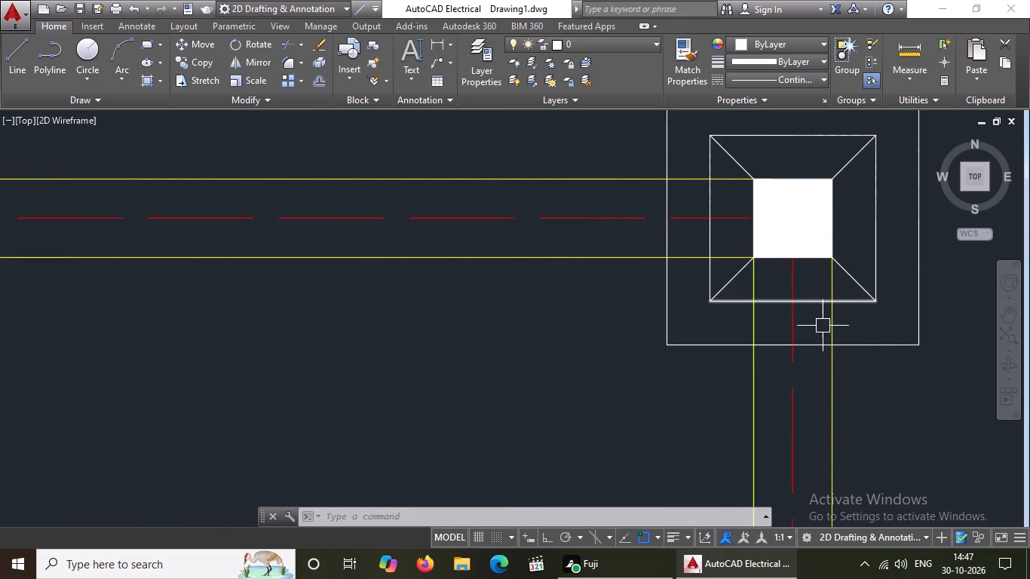
click(856, 351)
click(799, 76)
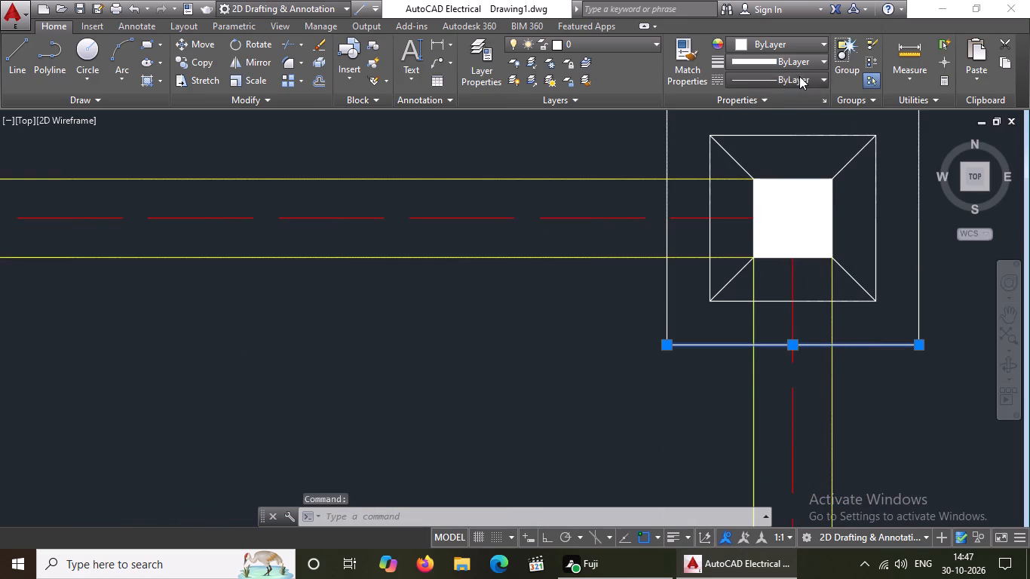
click(776, 139)
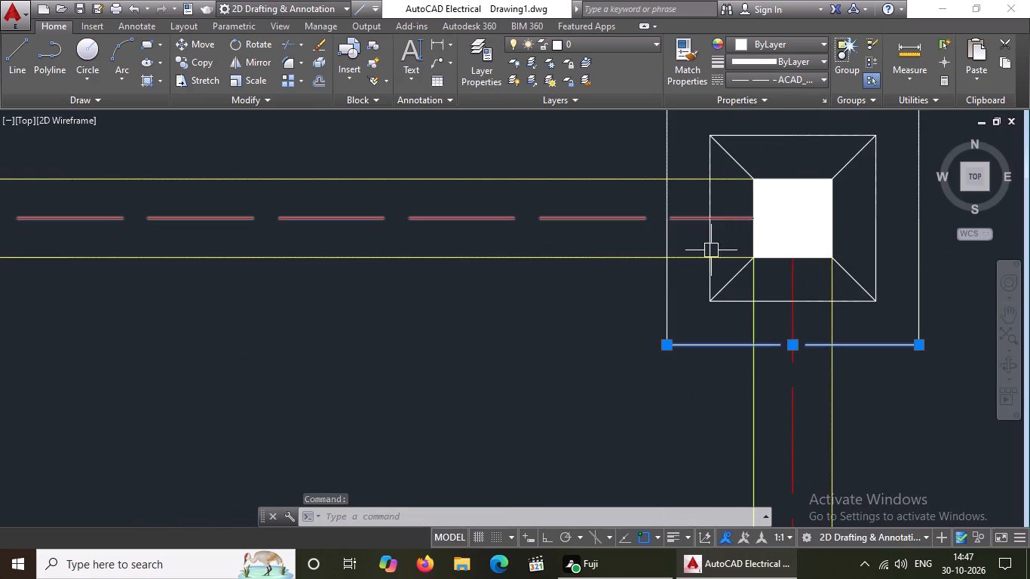
key(Escape)
click(661, 283)
click(794, 75)
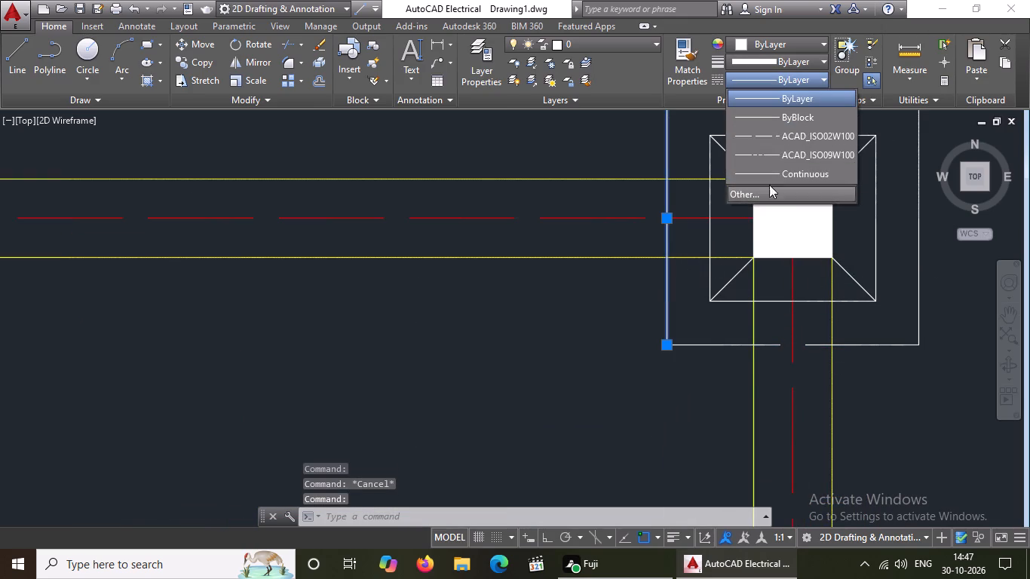
click(771, 133)
key(Escape)
Set the linetype to ACAD_ISO02W100 on the north and east edges of the northeast corner footing's outer square.
scroll(734, 212, down, 2)
click(750, 167)
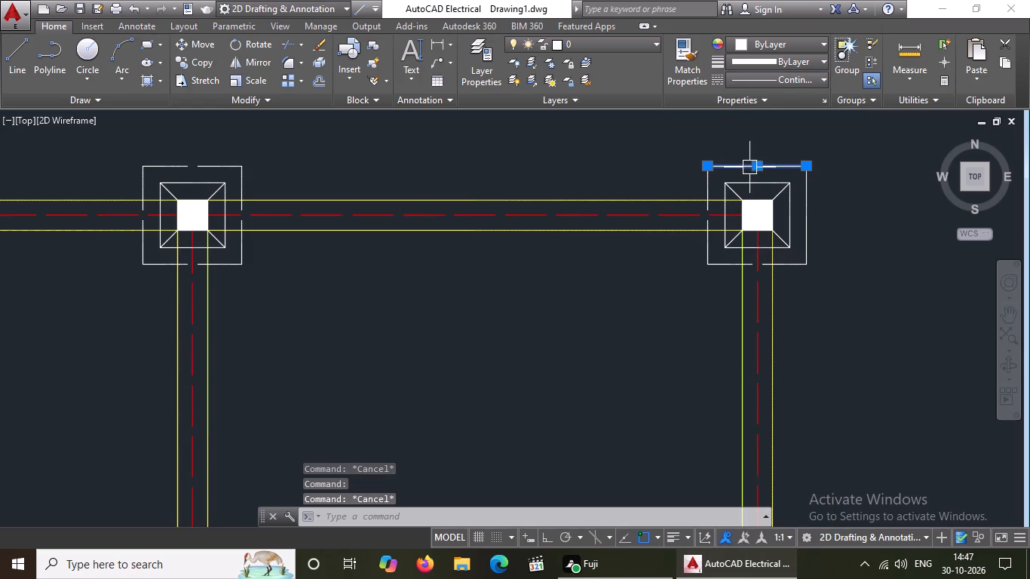
click(774, 83)
click(771, 137)
key(Escape)
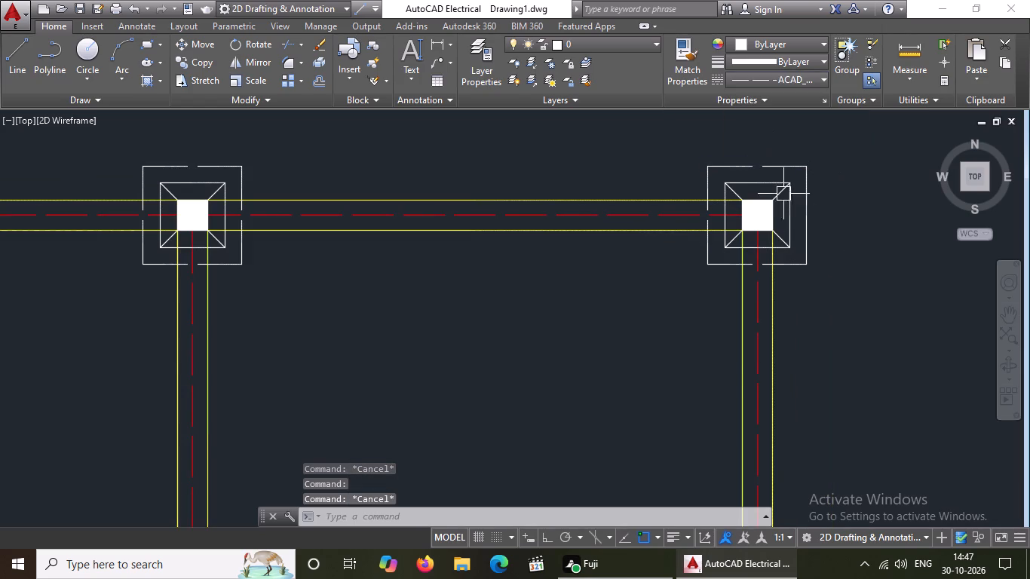
click(804, 193)
click(790, 73)
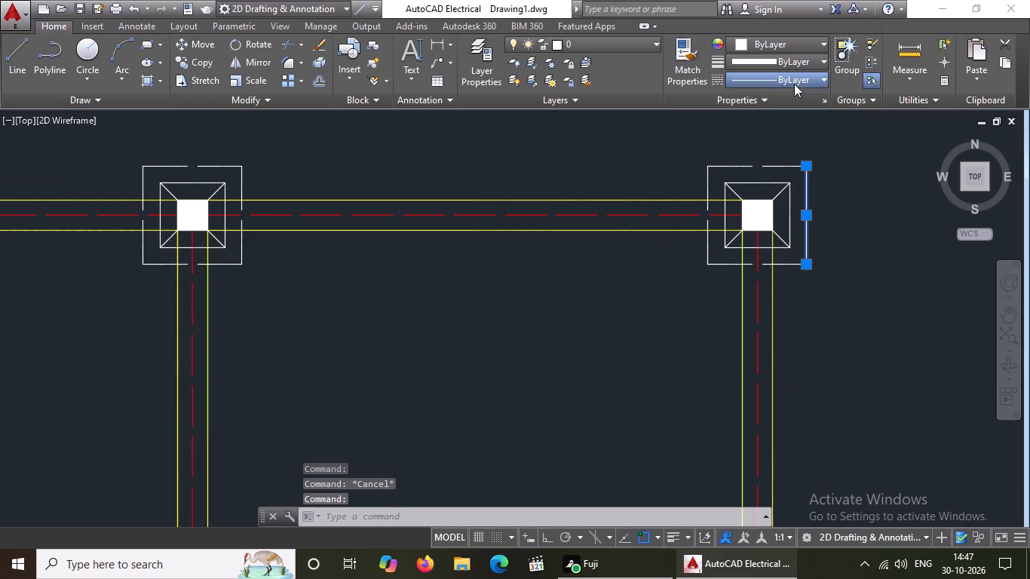
click(790, 127)
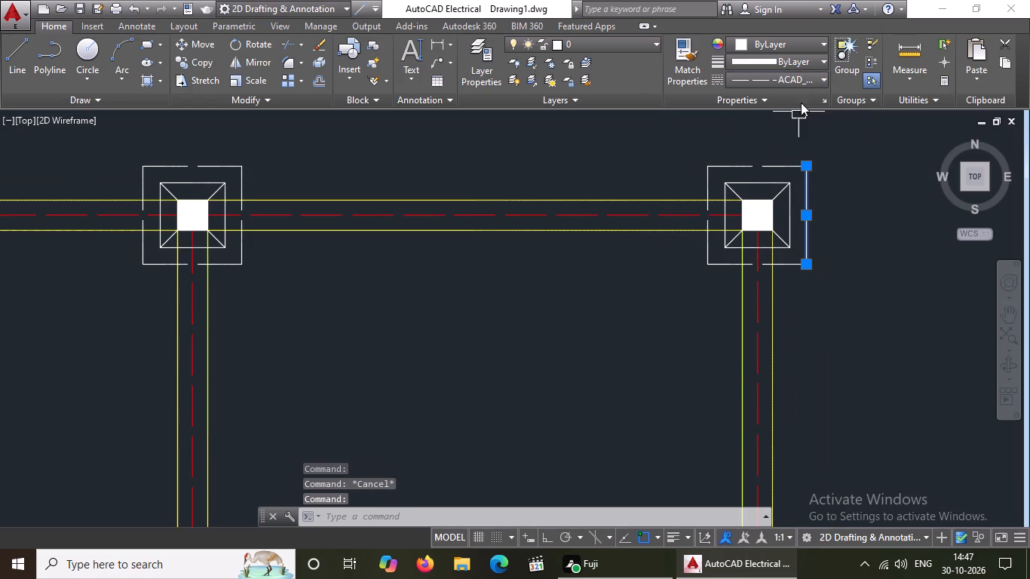
click(802, 81)
click(786, 141)
key(Escape)
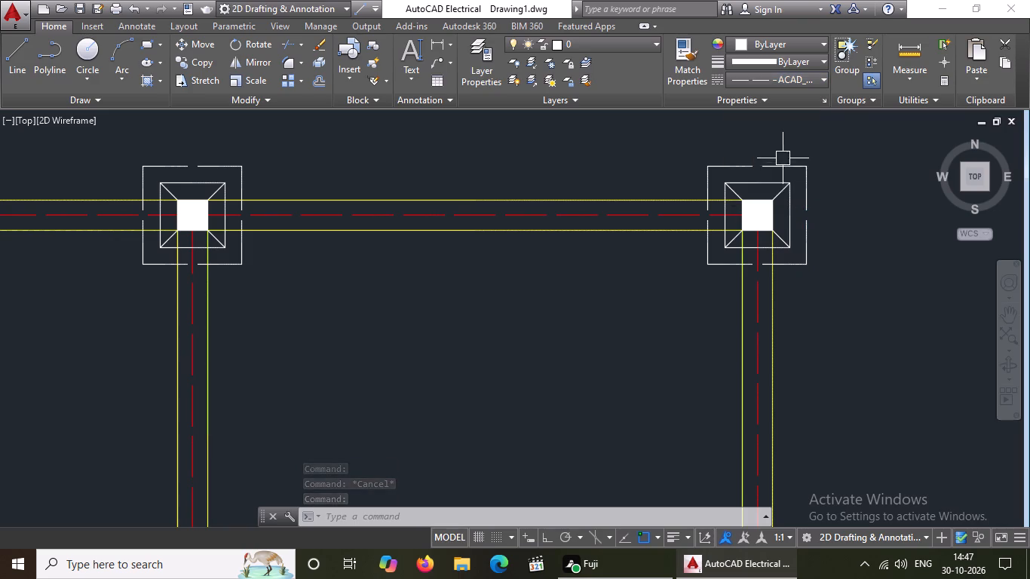
Set the linetype to ACAD_ISO02W100 on the south and east outer edges of the footing at the northern inner beam's west end.
scroll(771, 187, down, 2)
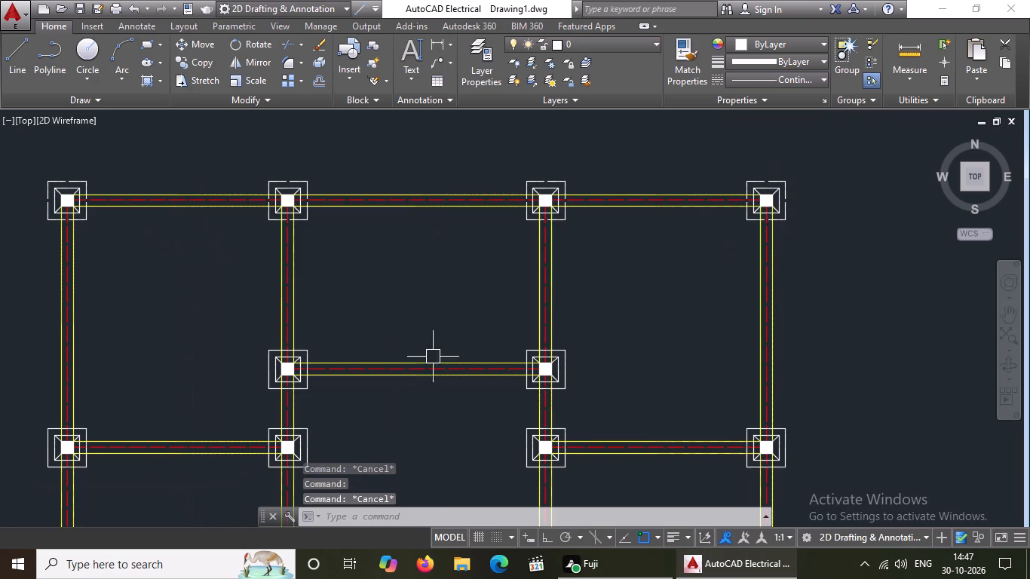
scroll(263, 415, up, 2)
scroll(325, 364, up, 2)
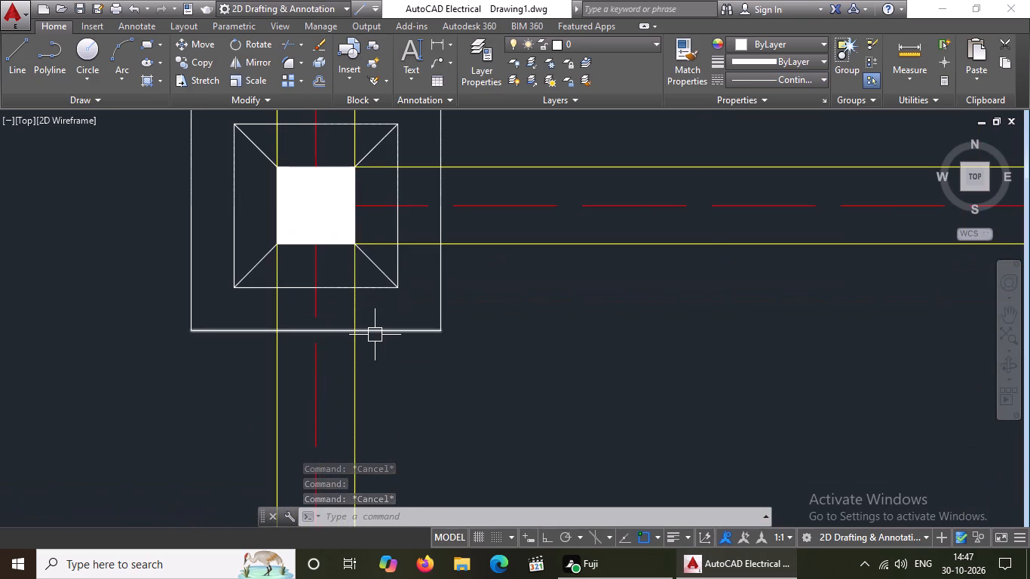
click(375, 335)
click(763, 74)
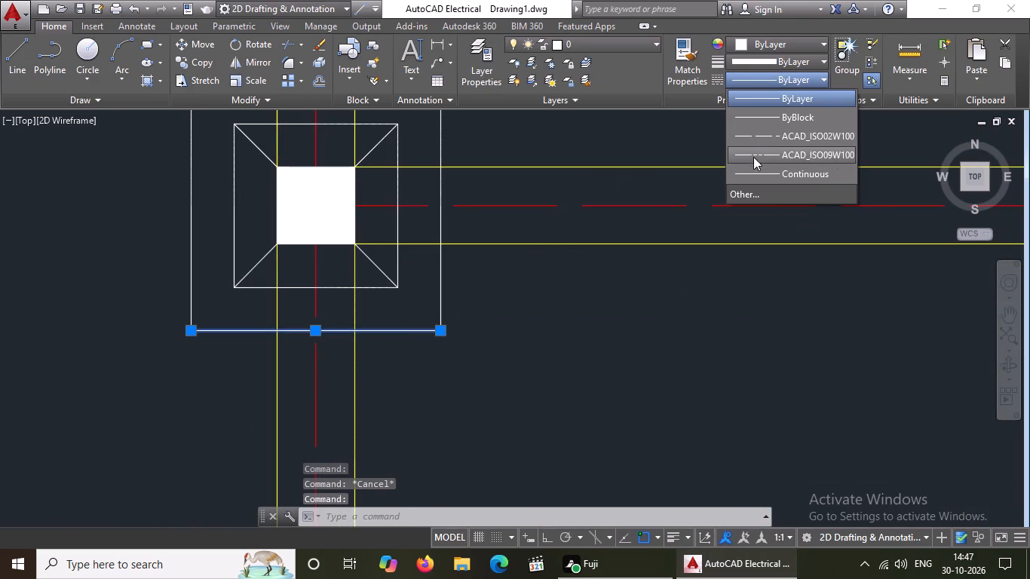
click(763, 136)
key(Escape)
click(435, 274)
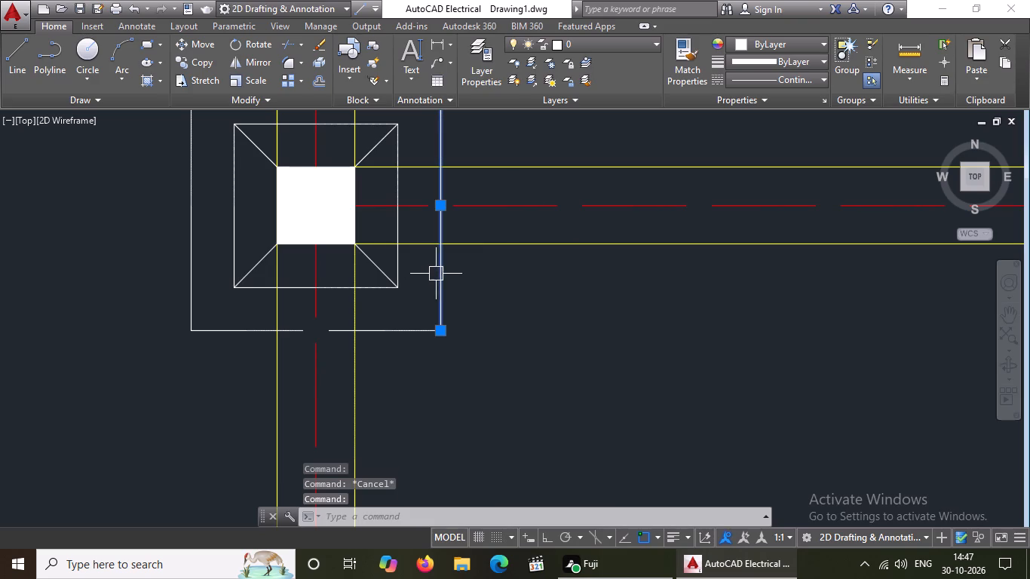
click(738, 86)
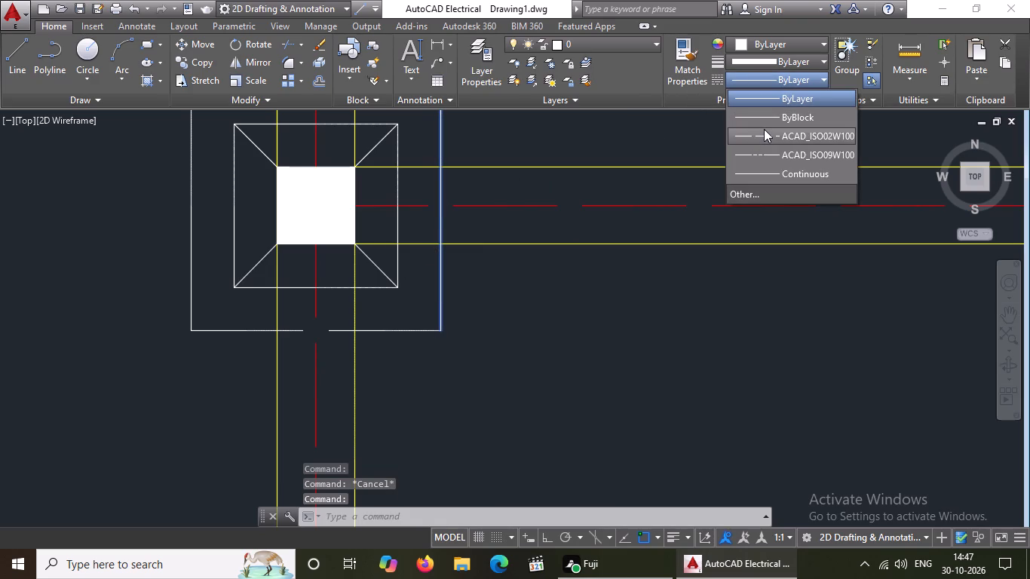
click(763, 136)
key(Escape)
Set the linetype to ACAD_ISO02W100 on the north and west outer edges of the footing at the northern inner beam's west end.
scroll(524, 284, down, 2)
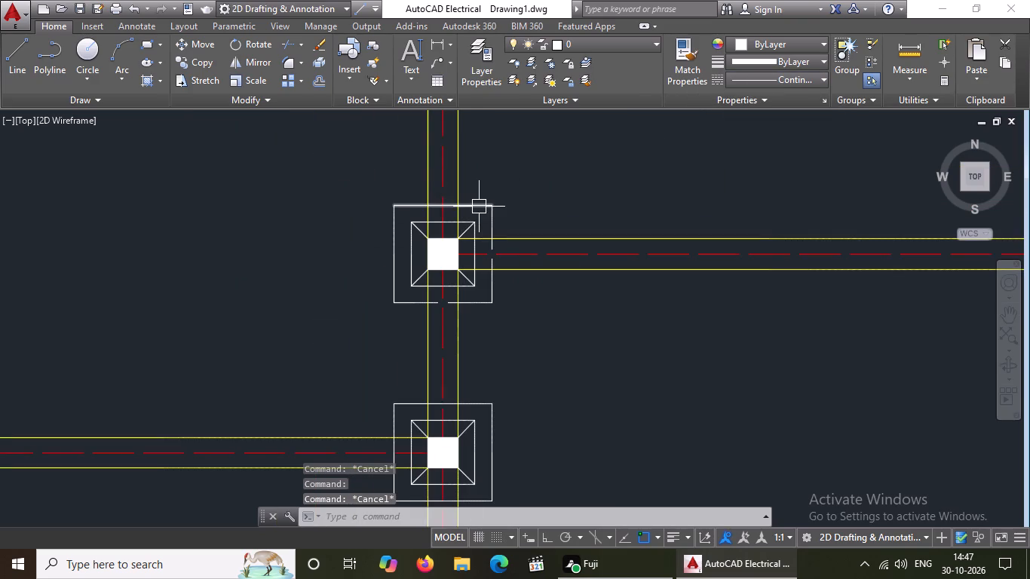
click(479, 205)
click(759, 76)
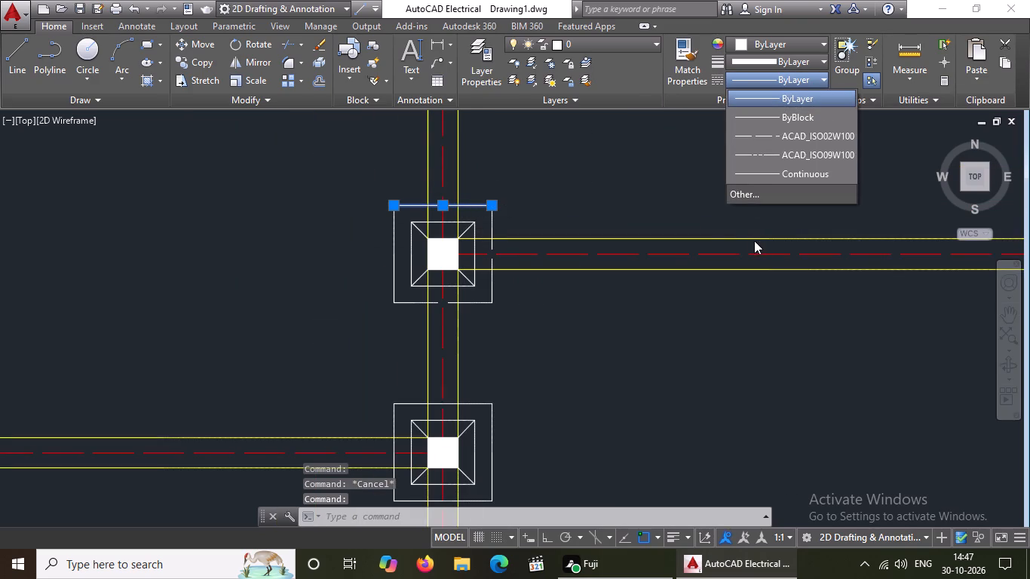
click(777, 137)
key(Escape)
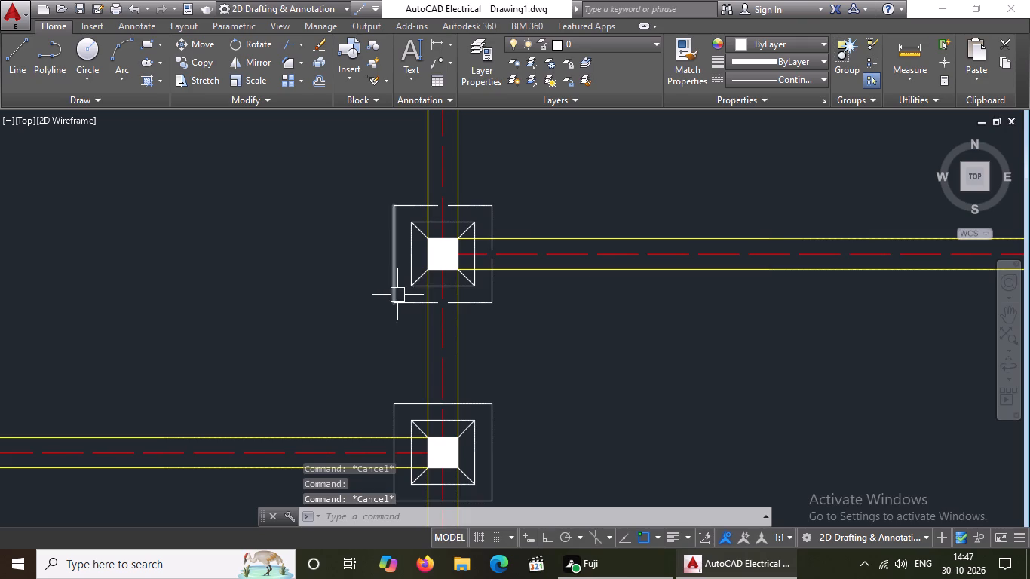
click(394, 294)
click(788, 77)
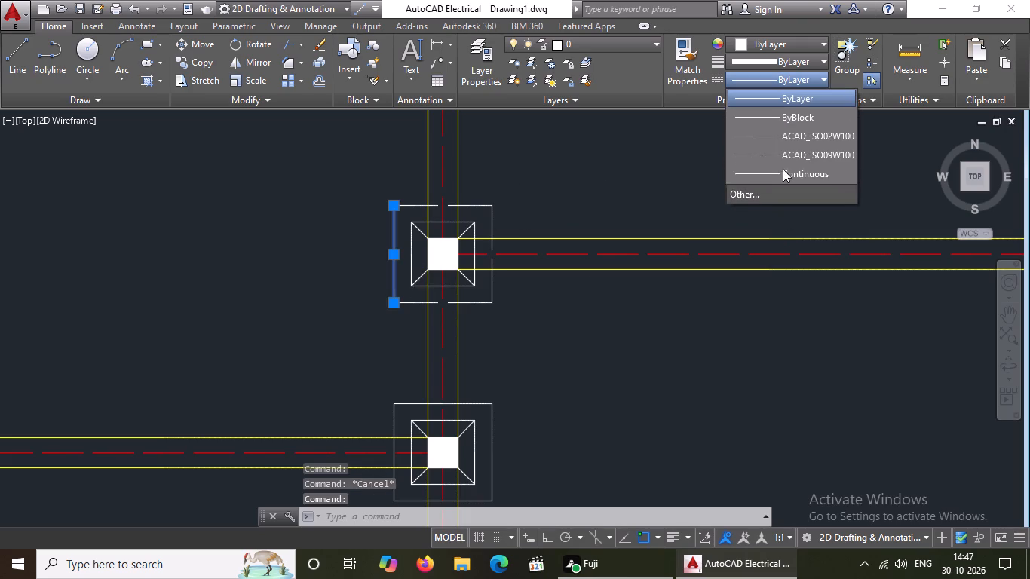
click(783, 141)
key(Escape)
Set the linetype to ACAD_ISO02W100 on the south and east outer edges of the footing at the northern inner beam's east end.
scroll(573, 273, down, 3)
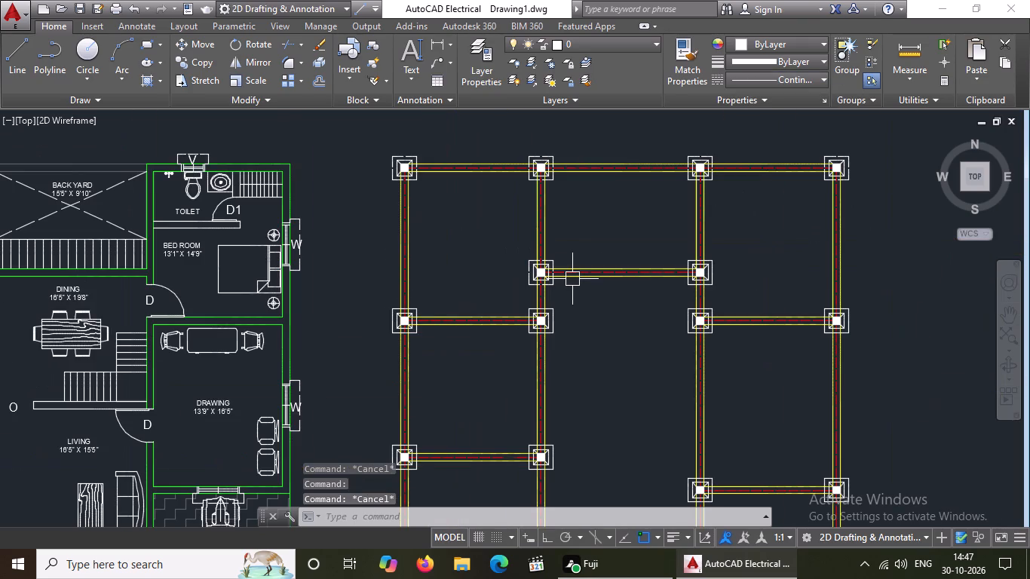
scroll(722, 280, up, 2)
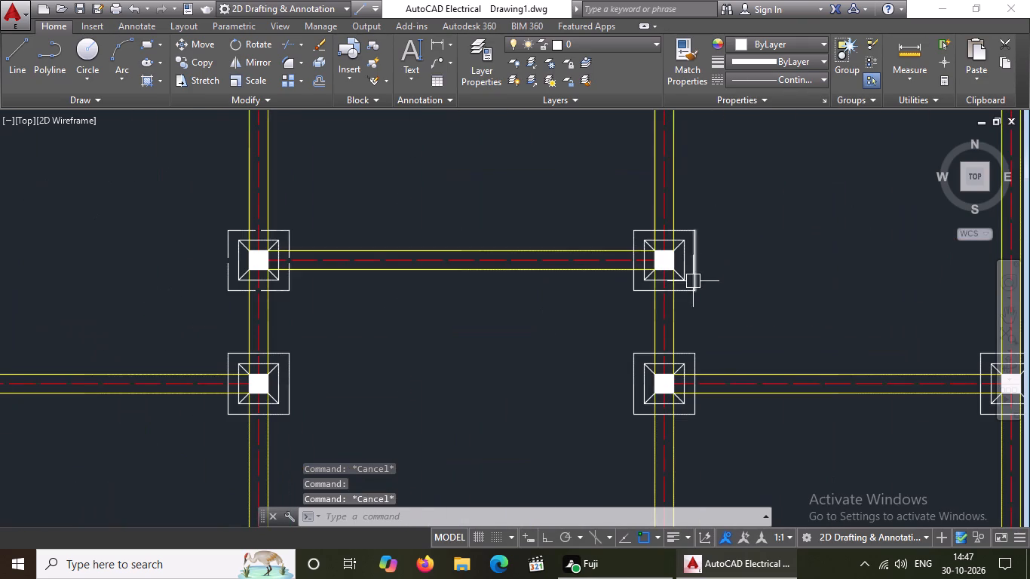
scroll(667, 286, up, 2)
click(695, 300)
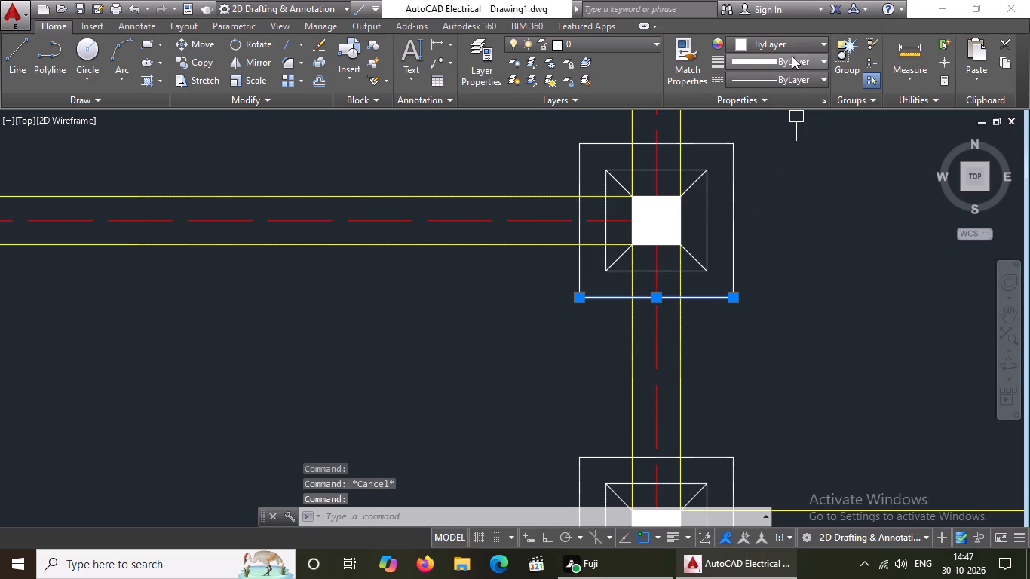
click(780, 81)
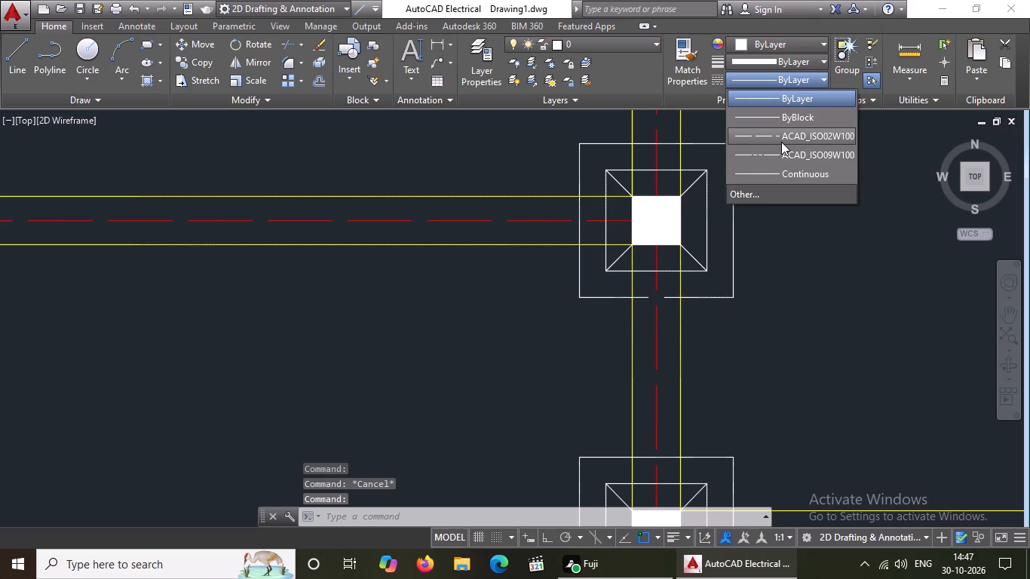
click(781, 142)
key(Escape)
click(736, 203)
click(775, 73)
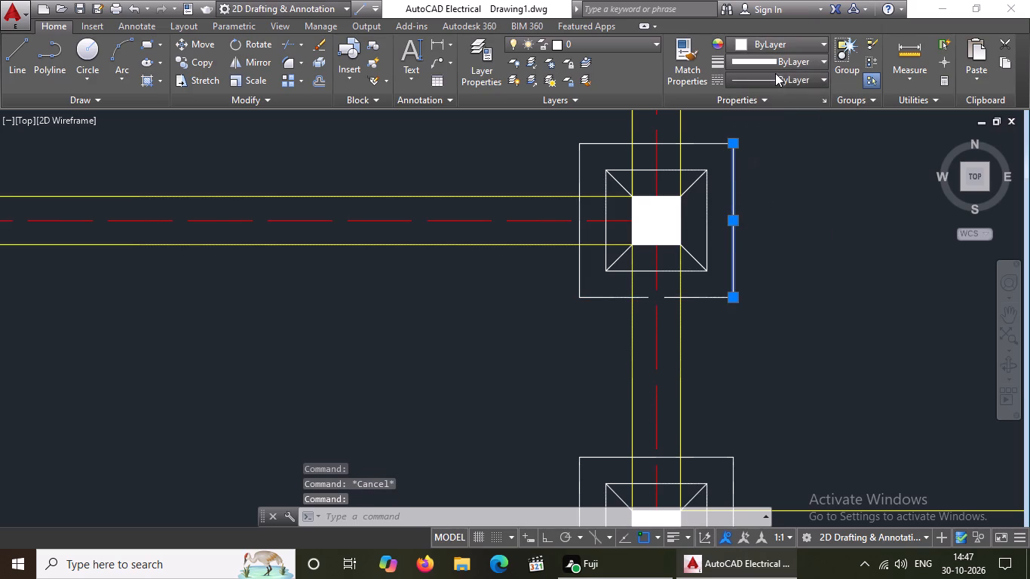
click(771, 134)
key(Escape)
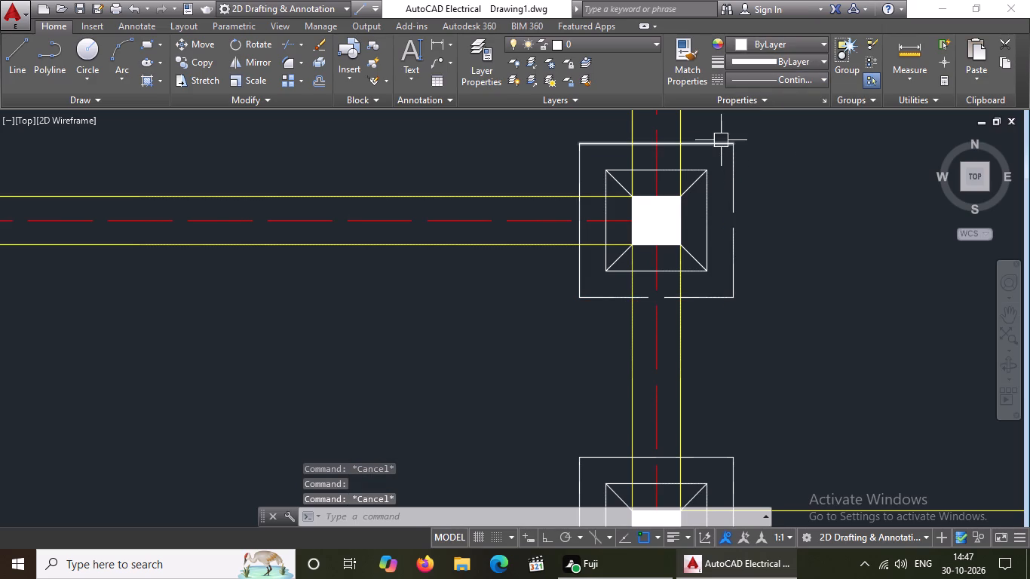
Set the linetype to ACAD_ISO02W100 on the north and west outer edges of the footing at the northern inner beam's east end.
click(721, 139)
click(774, 78)
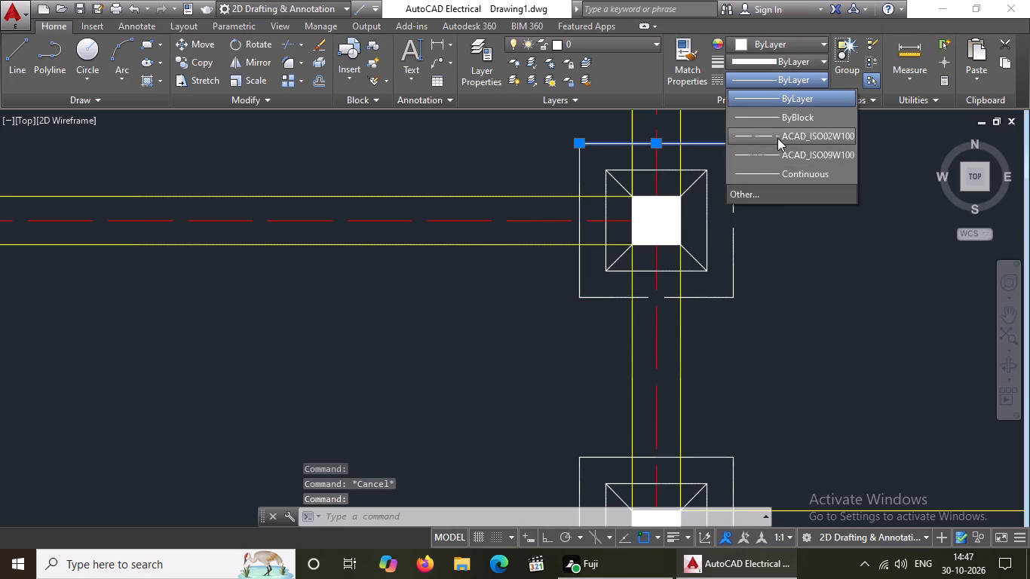
click(778, 136)
key(Escape)
click(581, 280)
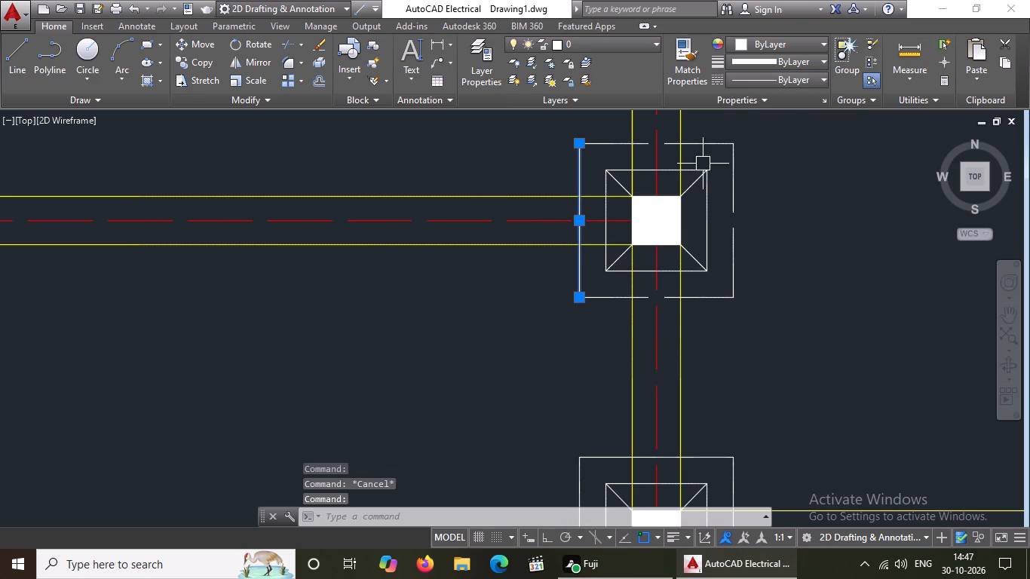
click(792, 79)
click(779, 138)
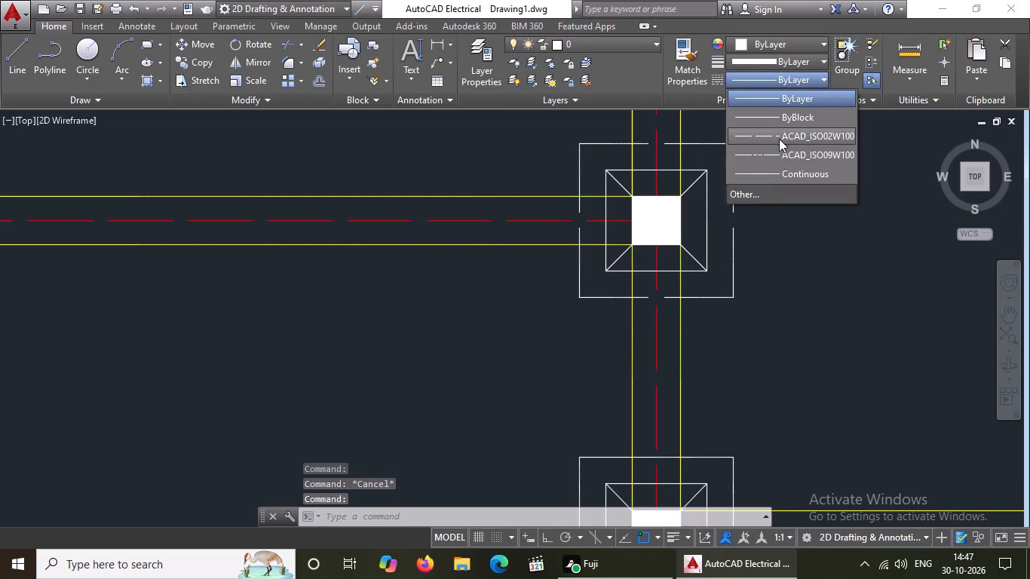
key(Escape)
Set the linetype to ACAD_ISO02W100 on the south and east outer edges of the westernmost footing in the row just south of the northern inner beam.
scroll(621, 260, down, 3)
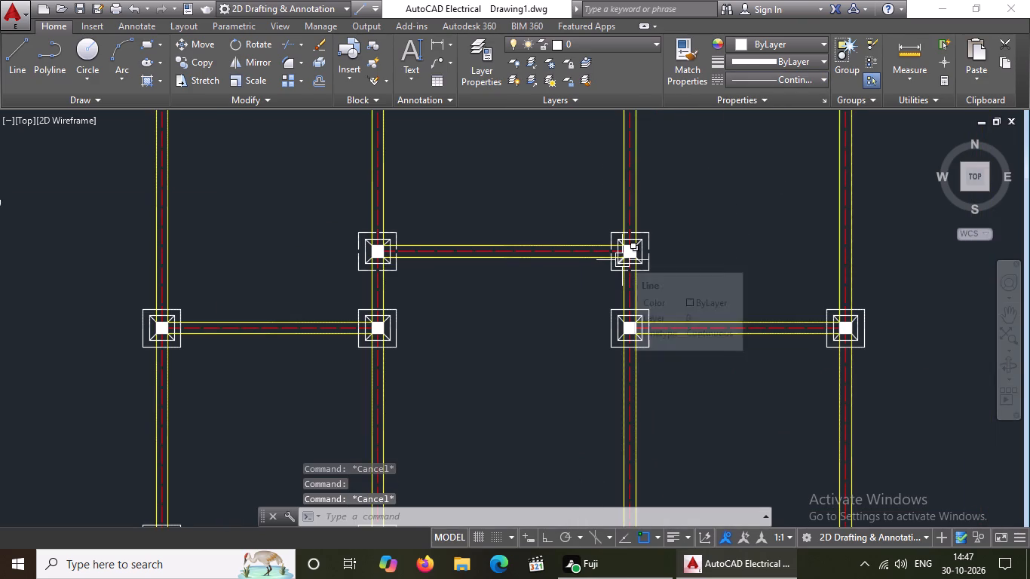
scroll(622, 260, down, 1)
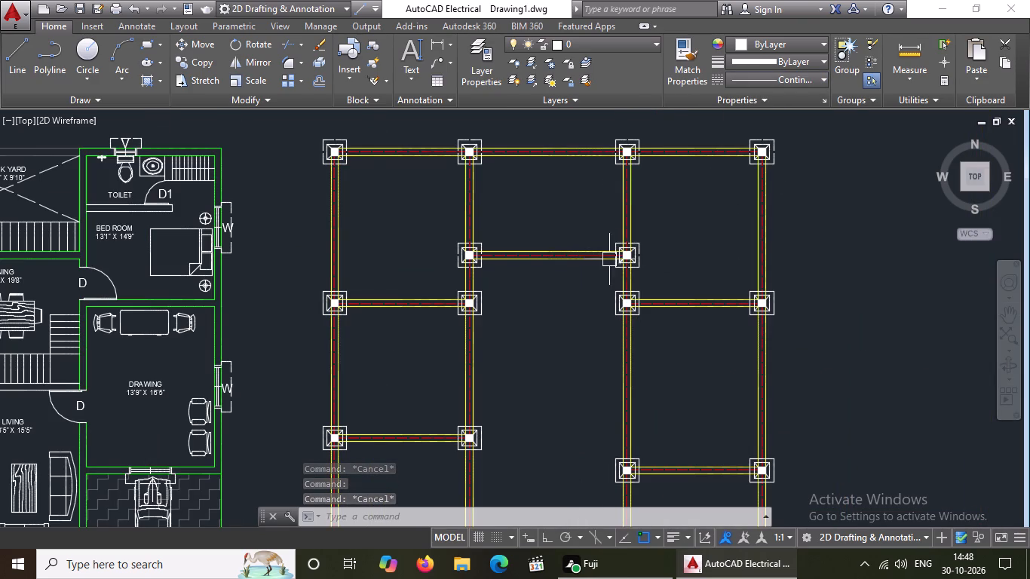
scroll(300, 314, up, 2)
scroll(407, 301, up, 1)
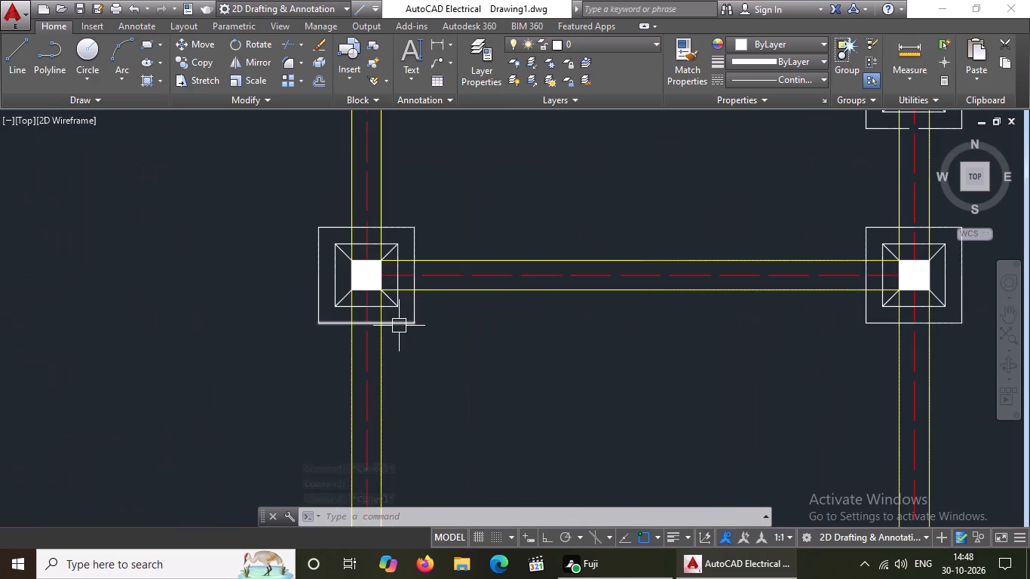
click(399, 326)
click(735, 78)
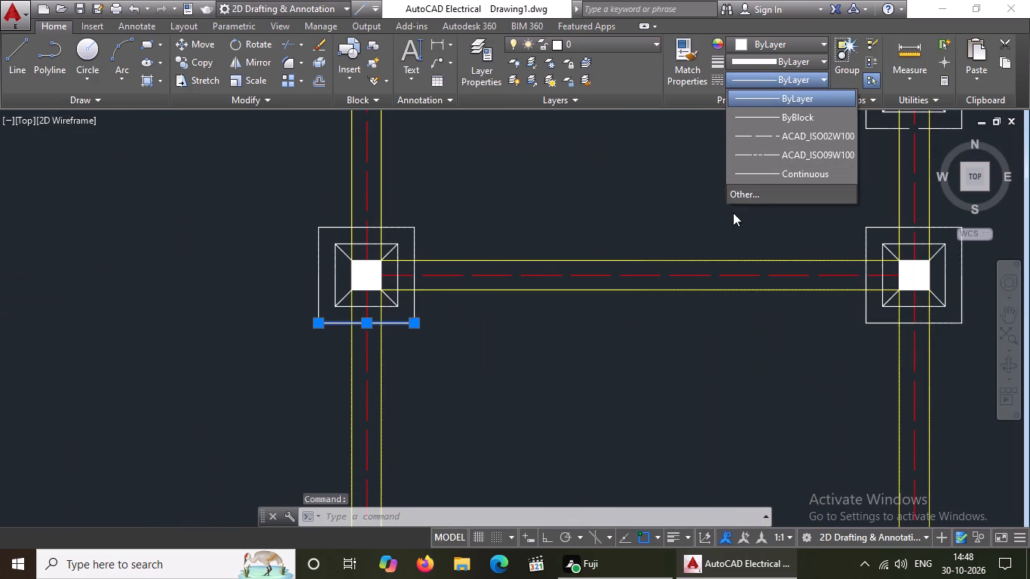
click(759, 139)
key(Escape)
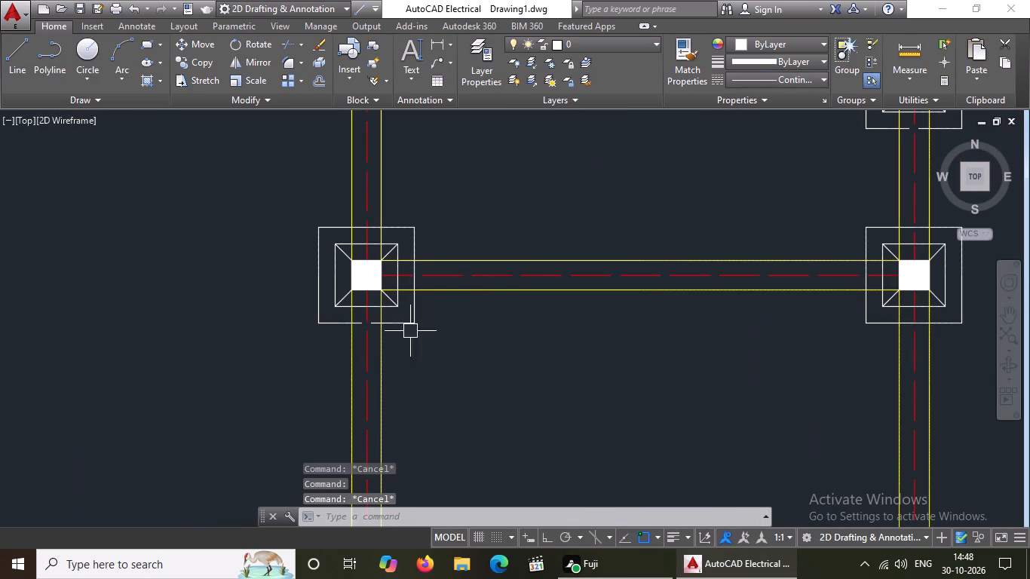
click(418, 302)
click(809, 76)
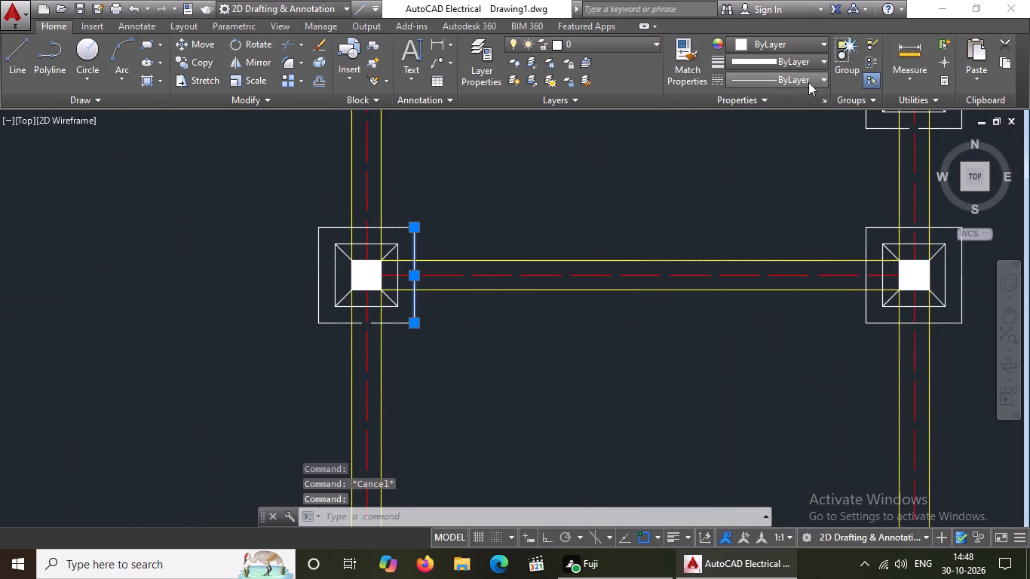
click(768, 137)
key(Escape)
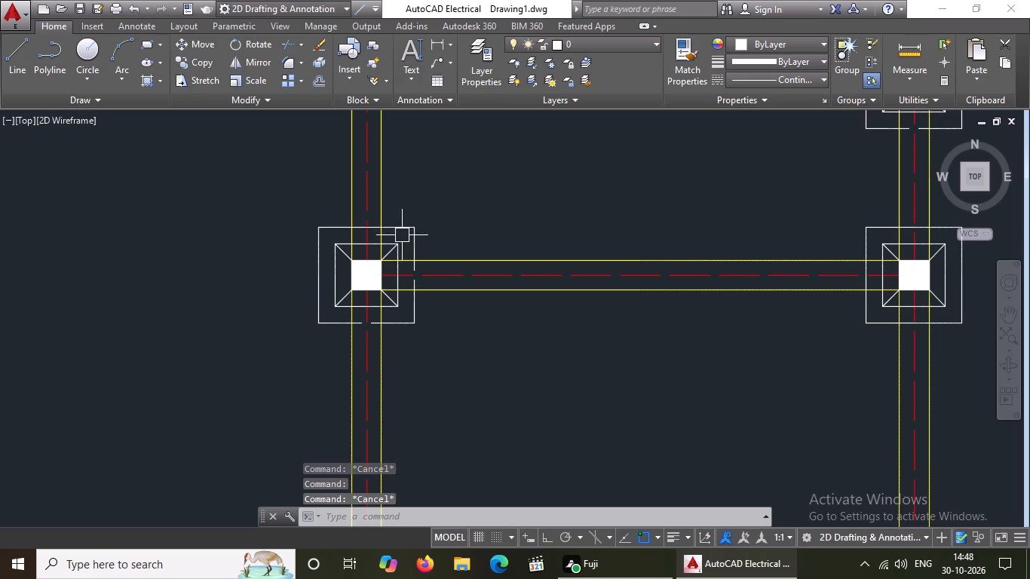
Set the linetype to ACAD_ISO02W100 on the north and west outer edges of that row's westernmost footing.
click(403, 230)
click(817, 75)
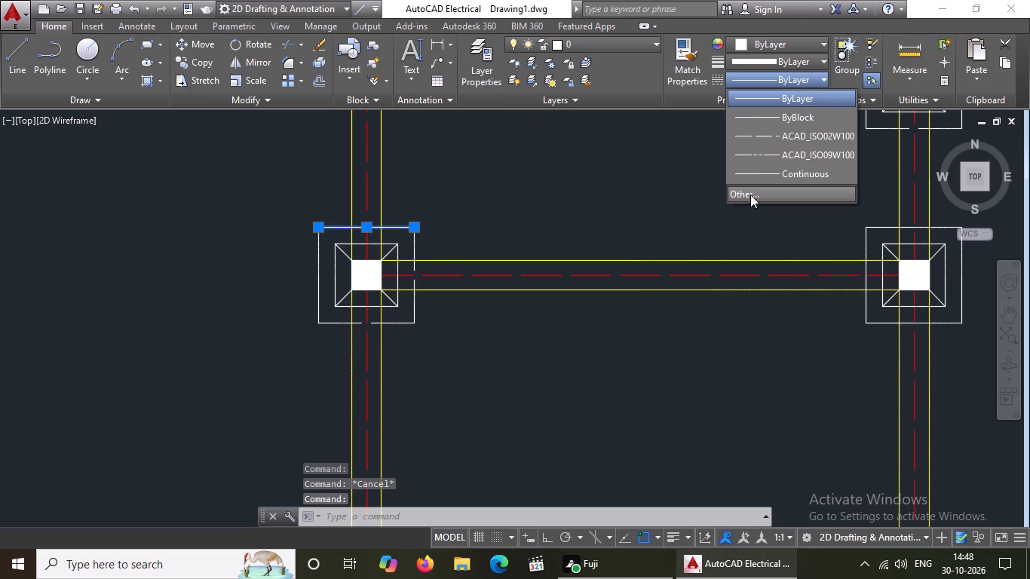
click(765, 136)
key(Escape)
click(322, 287)
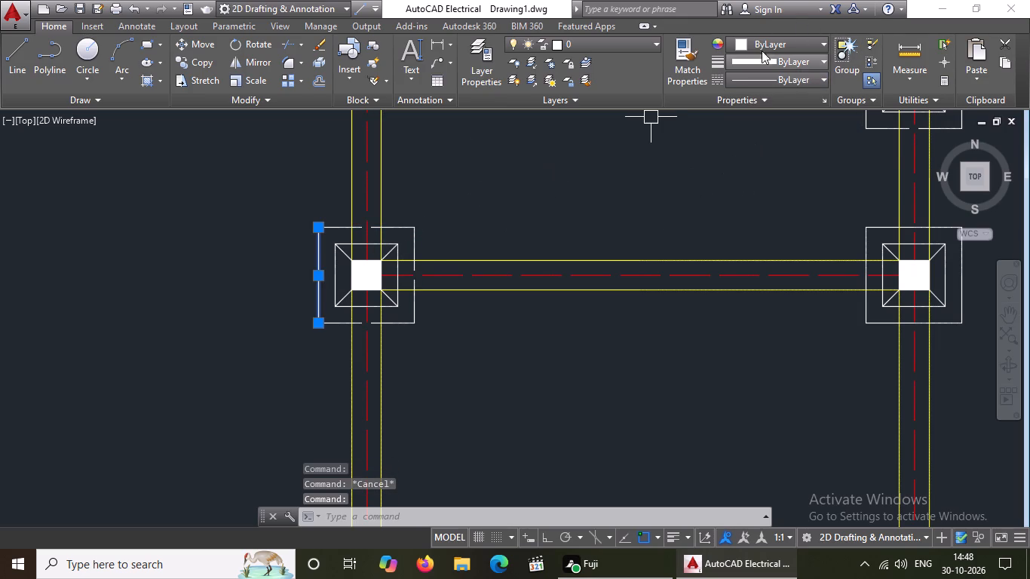
click(778, 76)
click(770, 140)
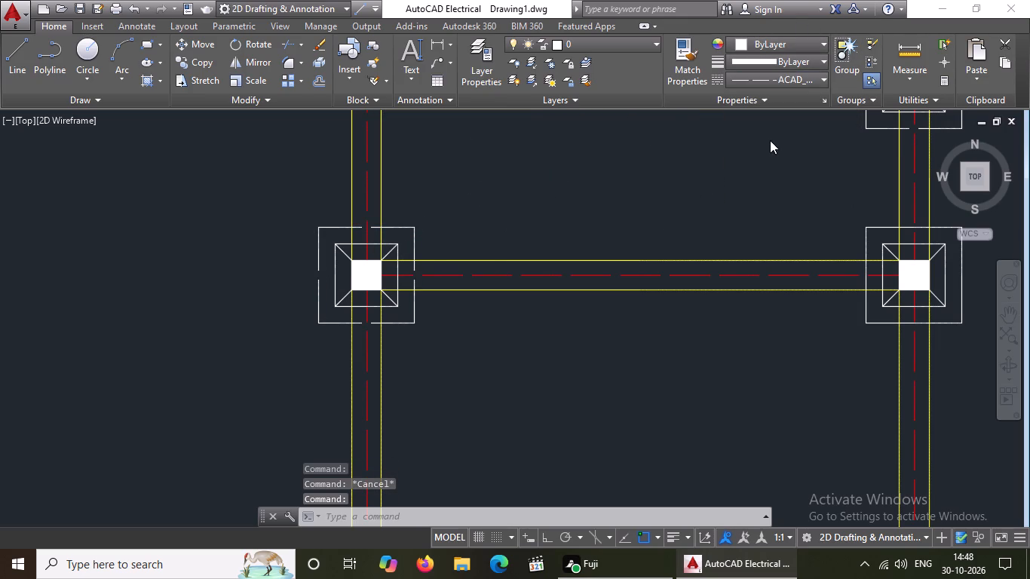
key(Escape)
Set the linetype to ACAD_ISO02W100 on the south and east outer edges of the second footing from the west in the same row.
scroll(489, 247, down, 2)
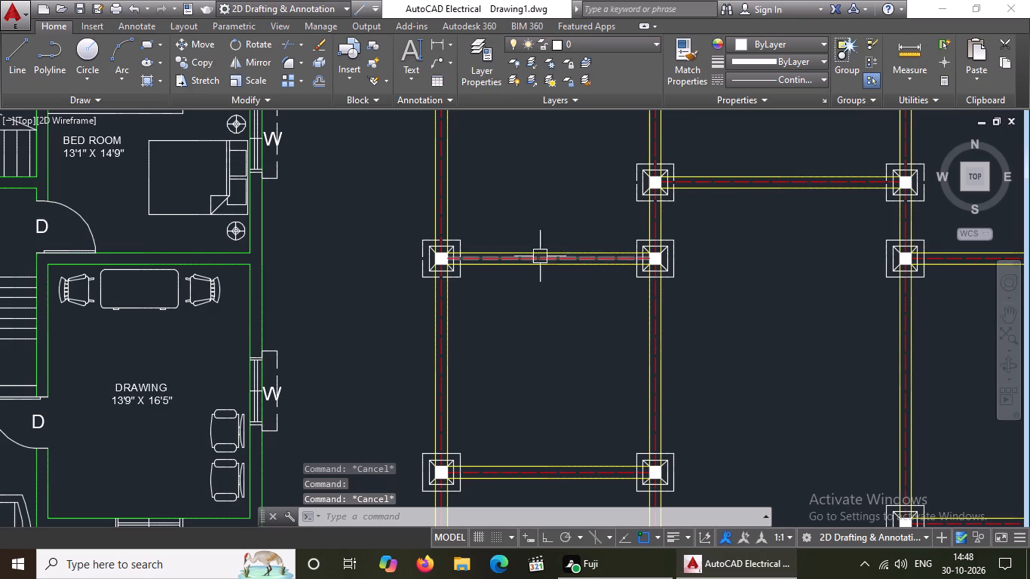
scroll(654, 276, up, 3)
click(691, 286)
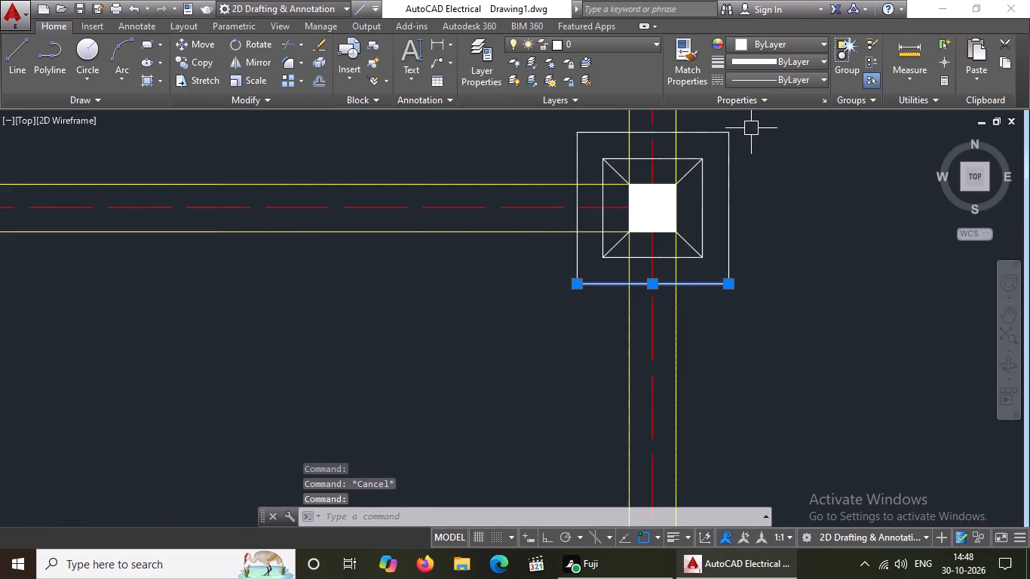
click(810, 80)
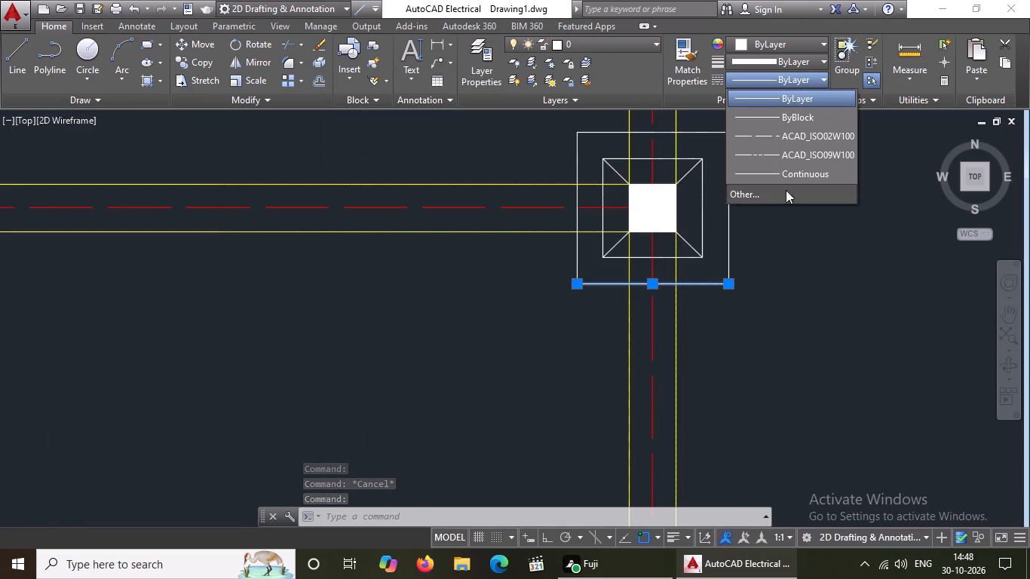
click(790, 135)
key(Escape)
click(726, 253)
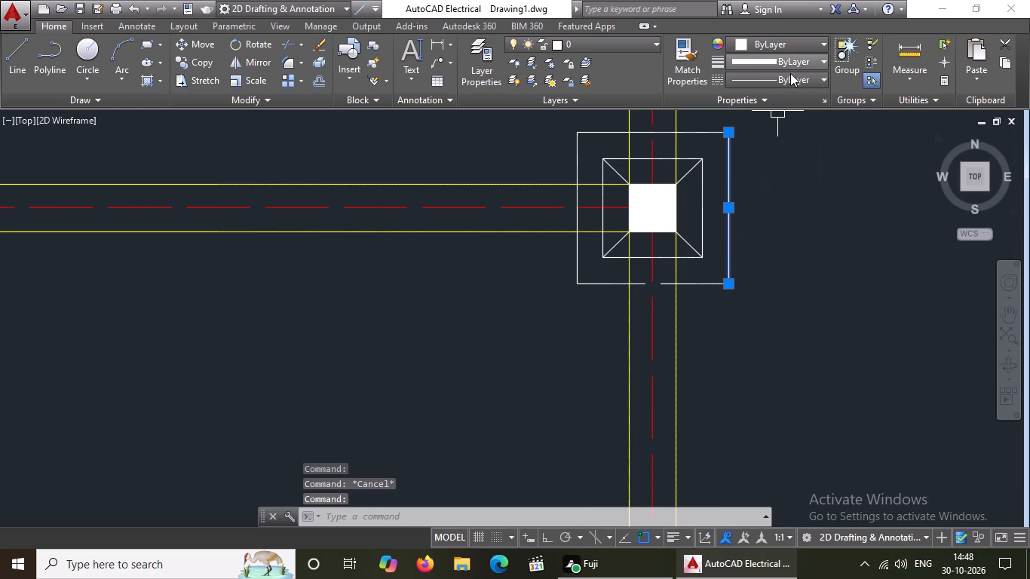
click(789, 75)
click(791, 135)
key(Escape)
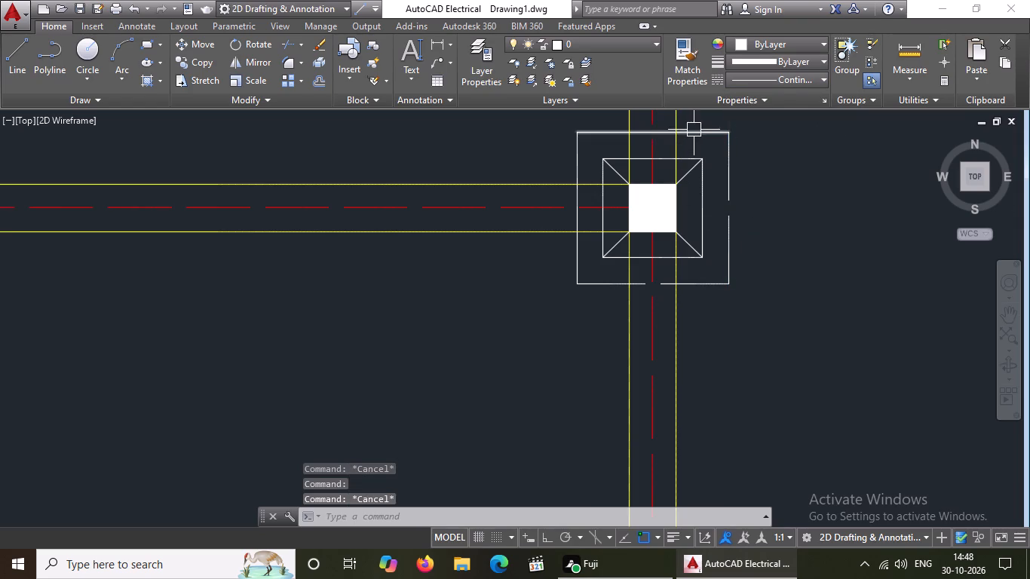
Set the linetype to ACAD_ISO02W100 on the north and west outer edges of that row's second footing from the west.
click(694, 129)
drag(789, 79, 792, 105)
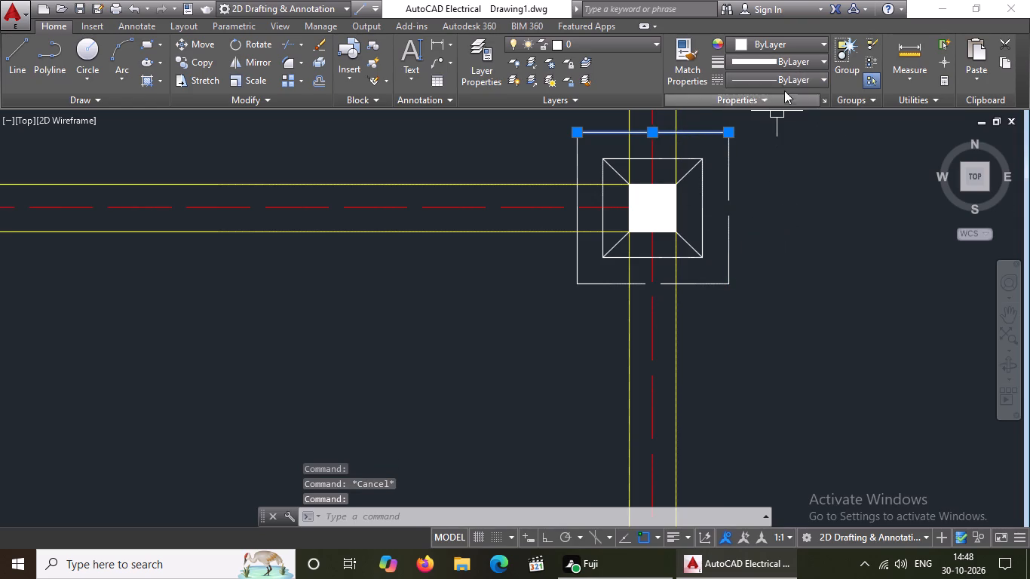
click(789, 82)
click(787, 133)
key(Escape)
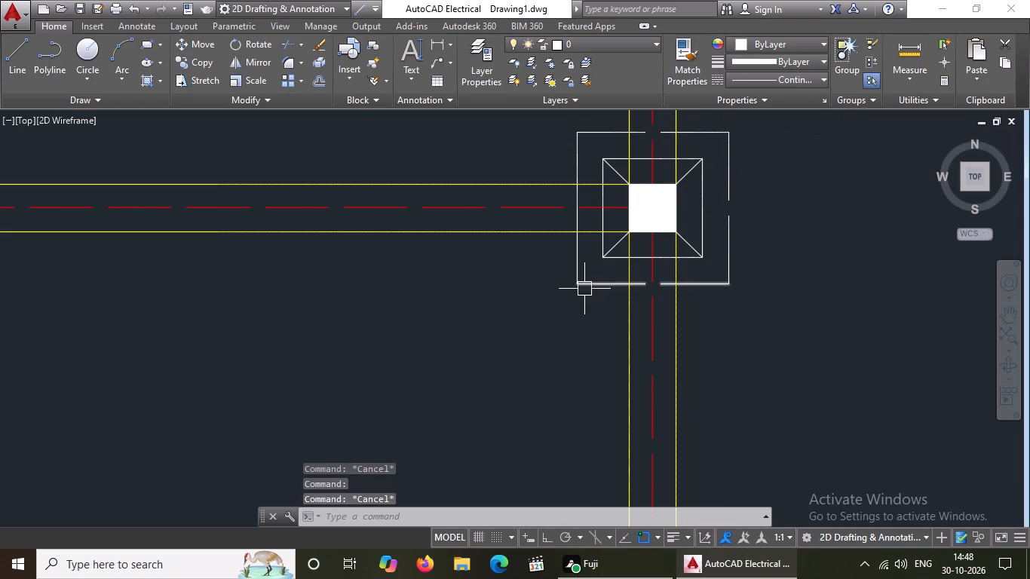
click(578, 268)
click(758, 77)
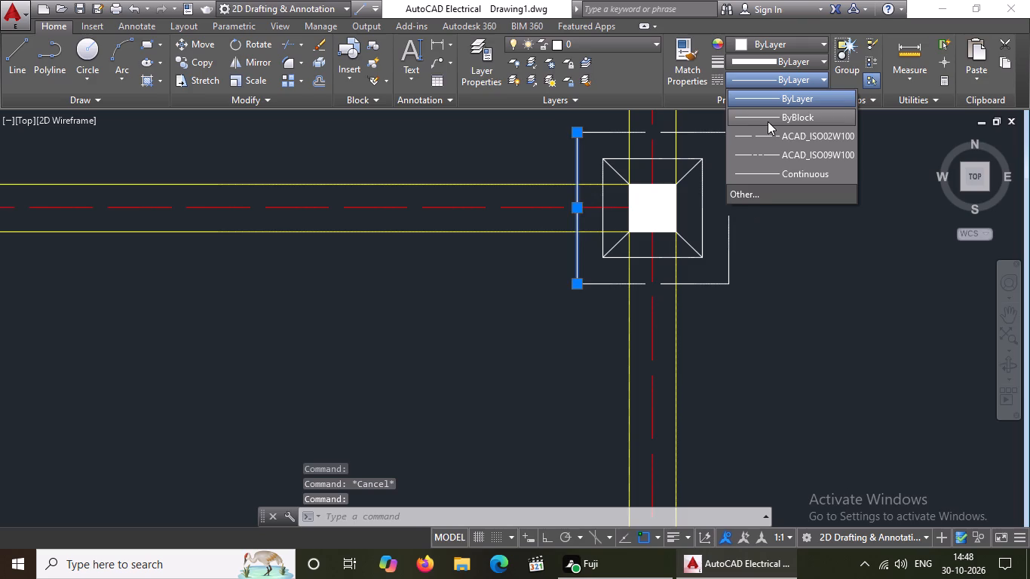
click(765, 134)
key(Escape)
Set the linetype to ACAD_ISO02W100 on the south and east outer edges of the third footing from the west in the same row.
scroll(674, 211, down, 3)
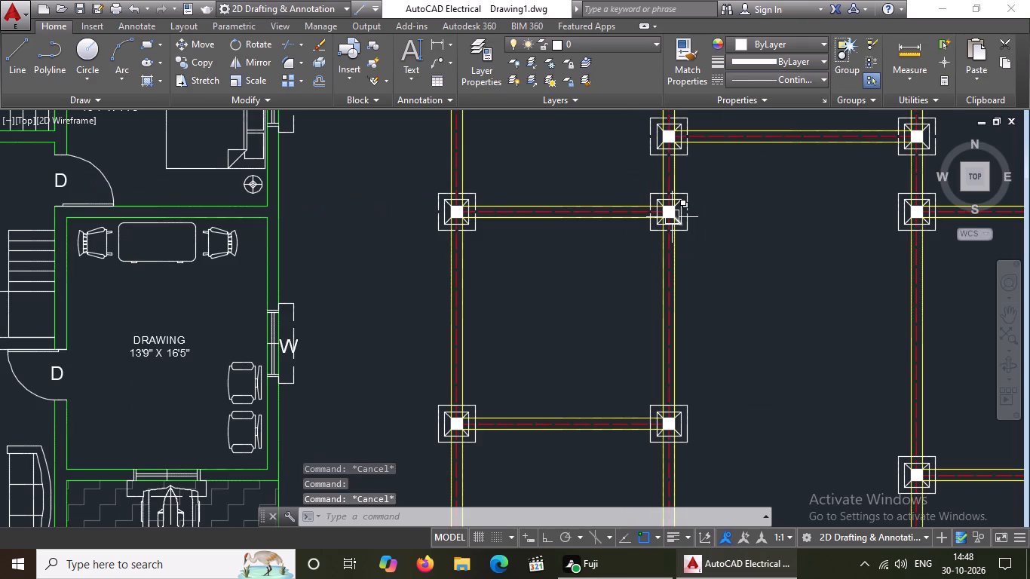
scroll(672, 217, down, 1)
scroll(838, 214, up, 1)
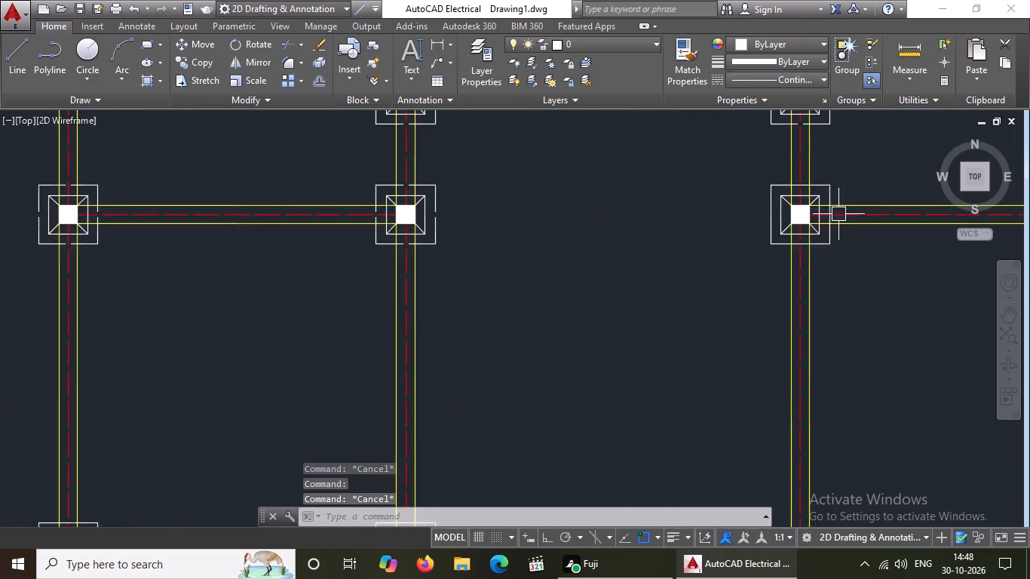
scroll(838, 214, up, 3)
click(806, 283)
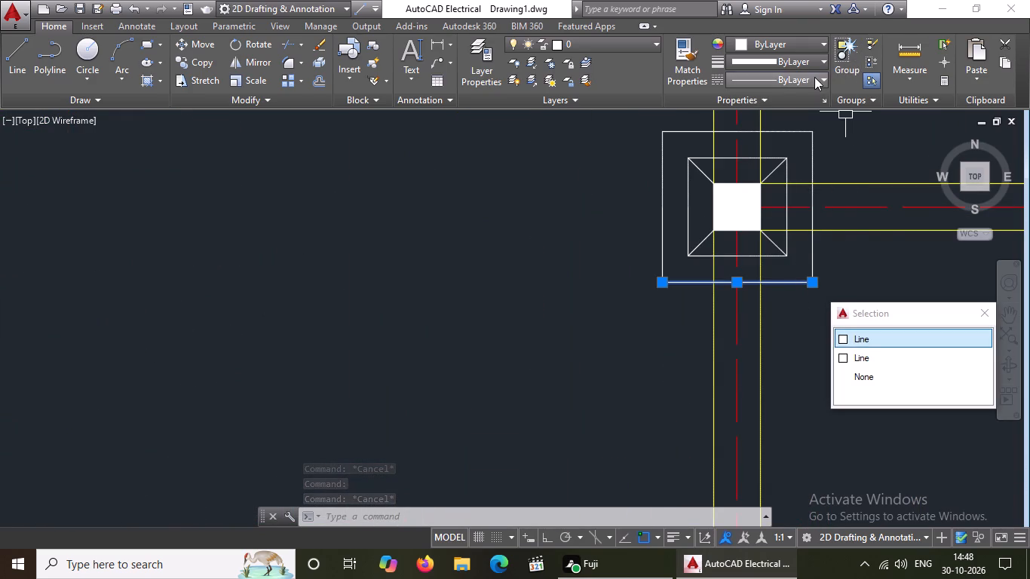
click(814, 77)
click(772, 136)
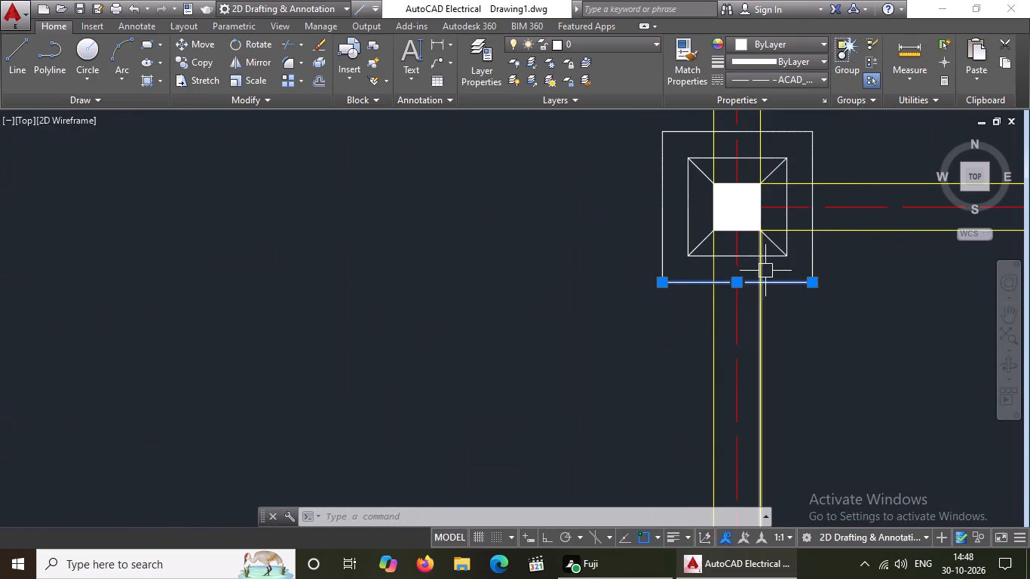
key(Escape)
click(809, 246)
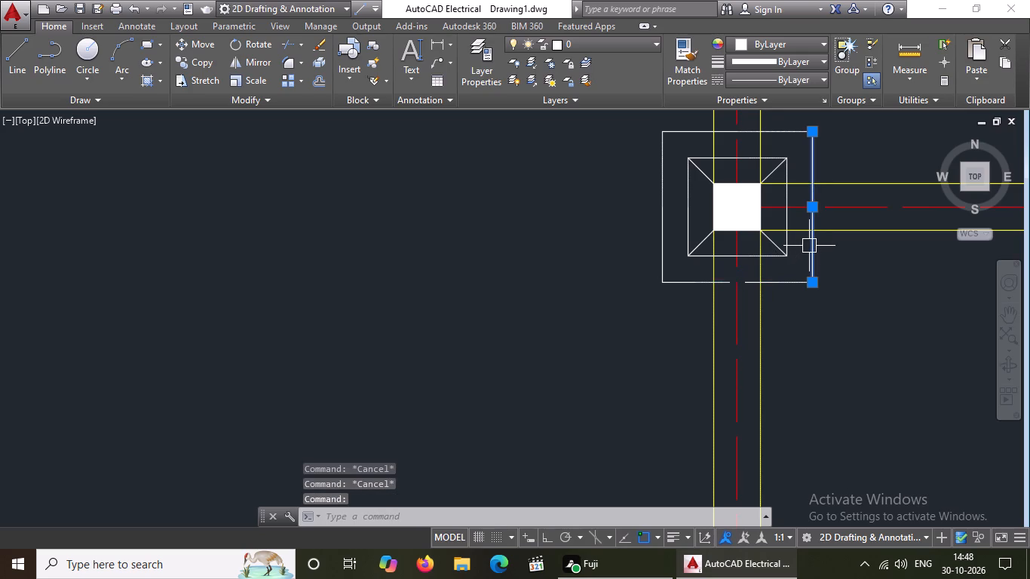
click(806, 75)
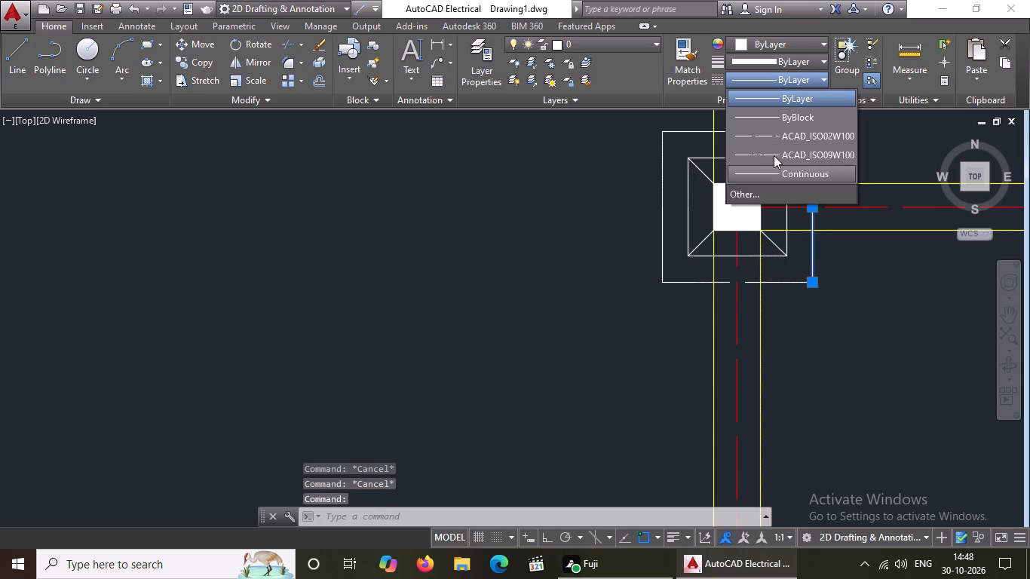
click(777, 140)
key(Escape)
Apply the ACAD_ISO02W100 linetype to the selected east edge and the north and west outer edges of that row's third footing from the west.
click(783, 136)
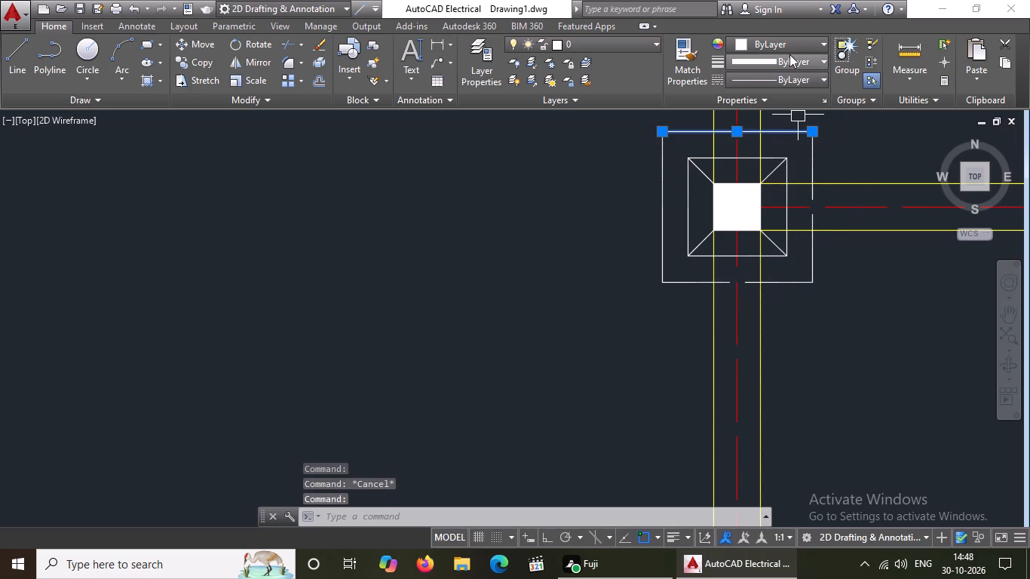
click(788, 78)
click(776, 135)
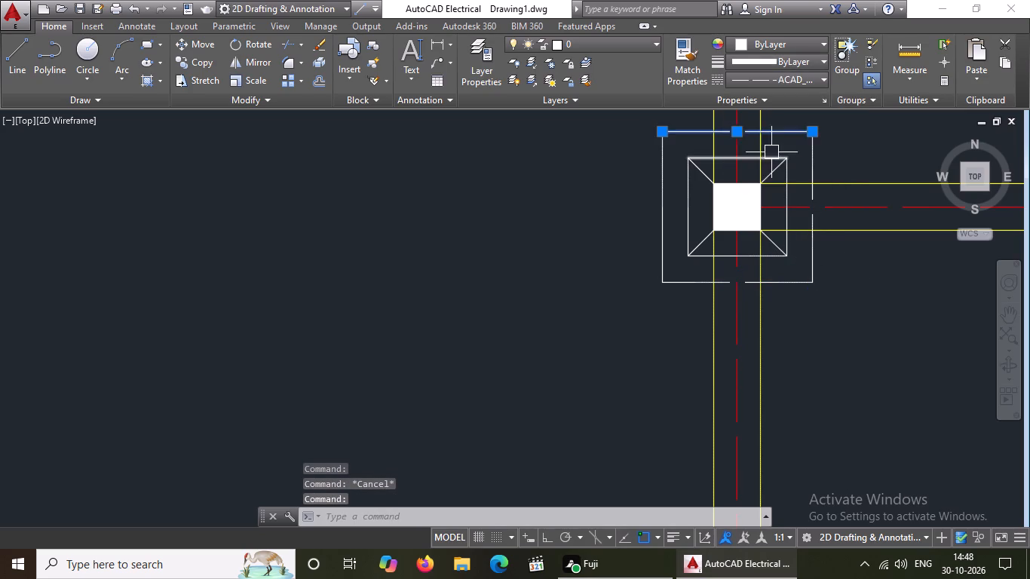
key(Escape)
click(658, 222)
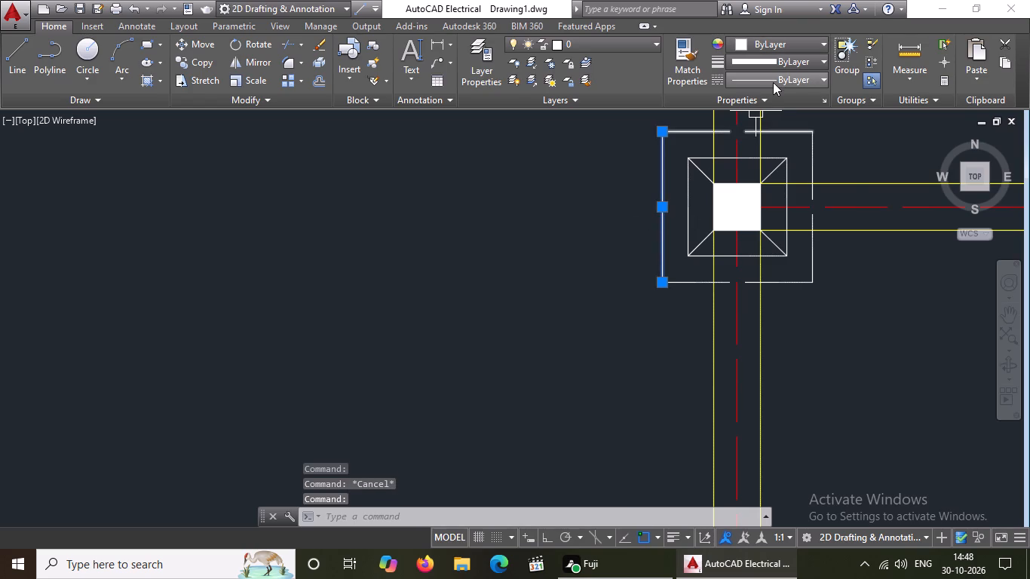
click(774, 78)
click(771, 135)
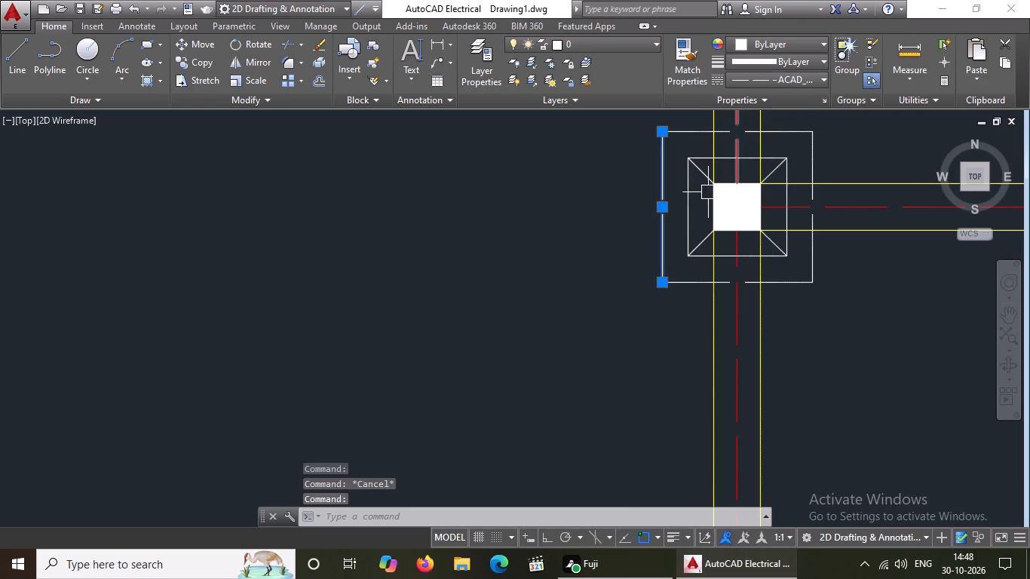
key(Escape)
Set the linetype to ACAD_ISO02W100 on the south and west outer edges of the easternmost footing in the same row.
scroll(549, 236, down, 3)
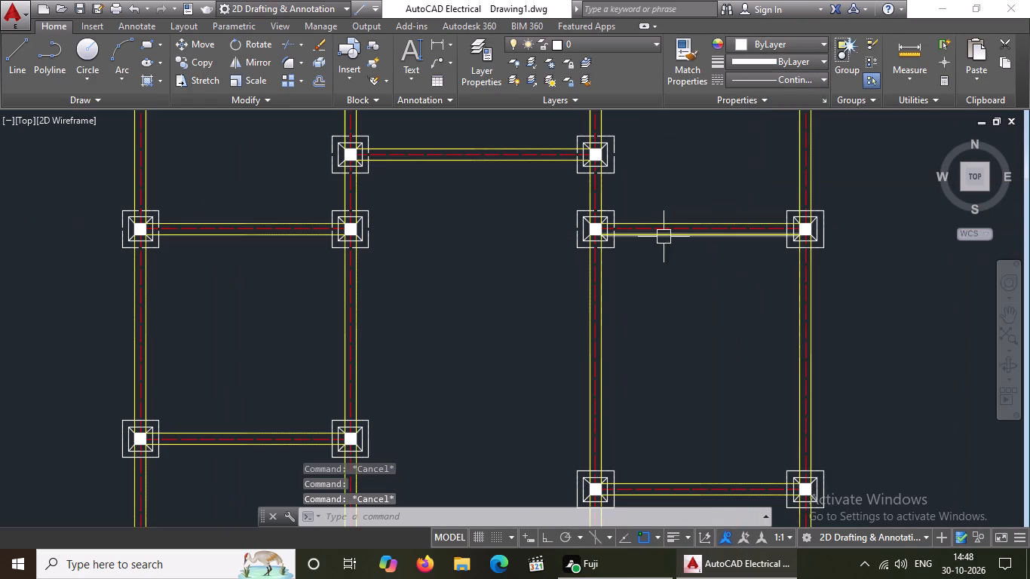
scroll(771, 233, up, 2)
scroll(794, 237, down, 1)
scroll(866, 239, up, 3)
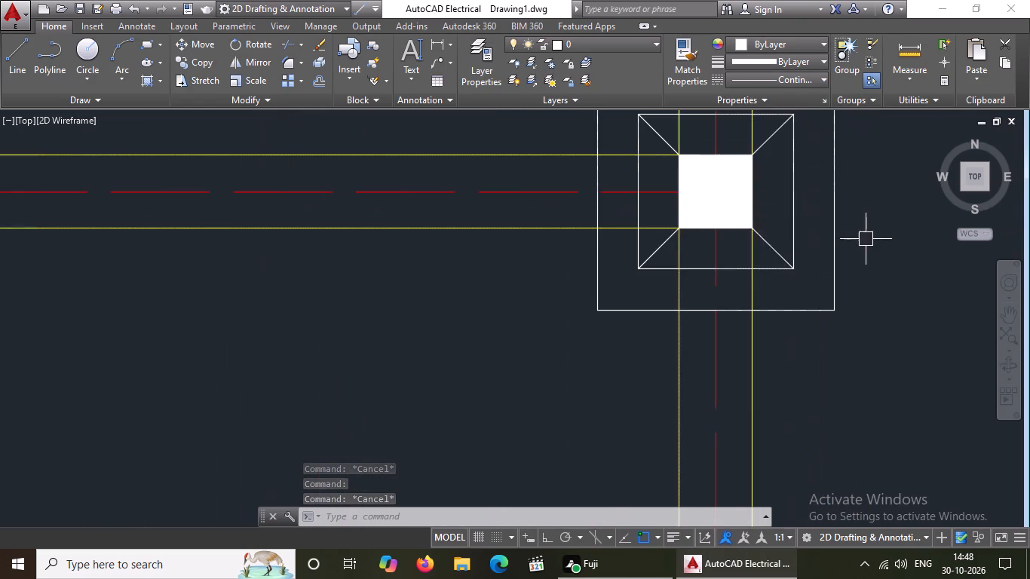
click(647, 307)
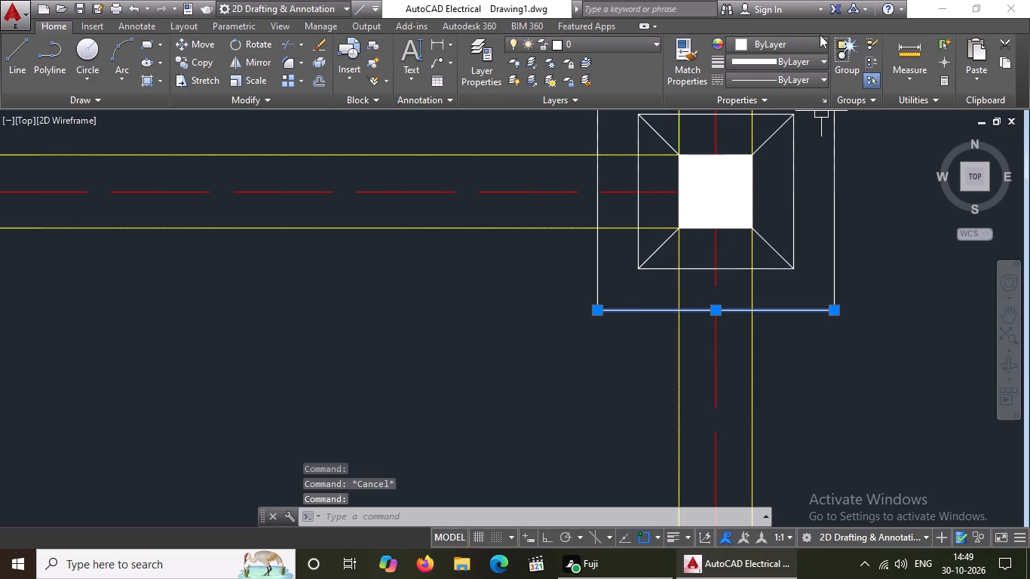
click(787, 75)
click(767, 130)
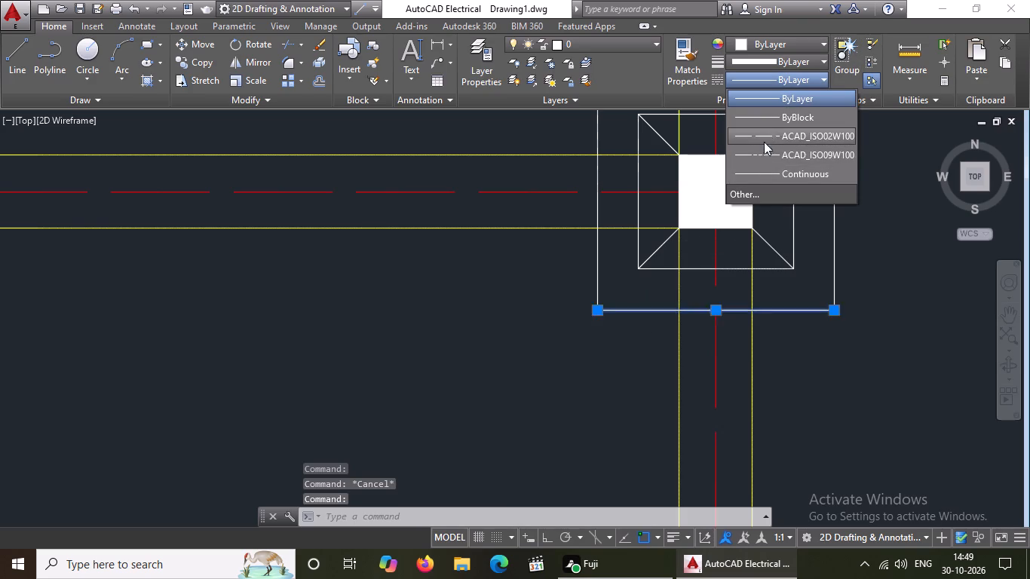
key(Escape)
click(599, 259)
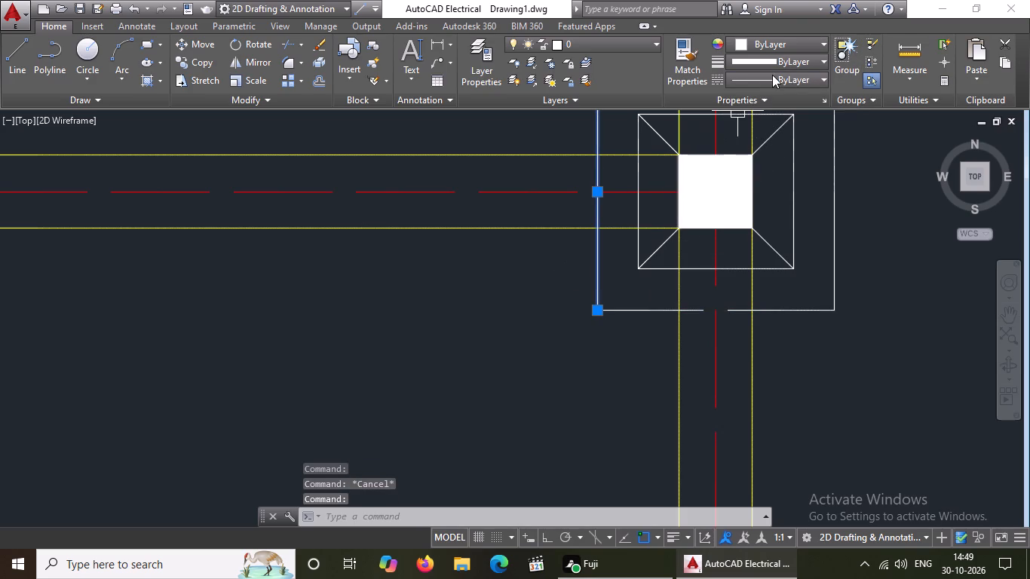
click(772, 75)
click(762, 140)
key(Escape)
Set the linetype to ACAD_ISO02W100 on the north and east outer edges of that row's easternmost footing.
scroll(688, 231, down, 2)
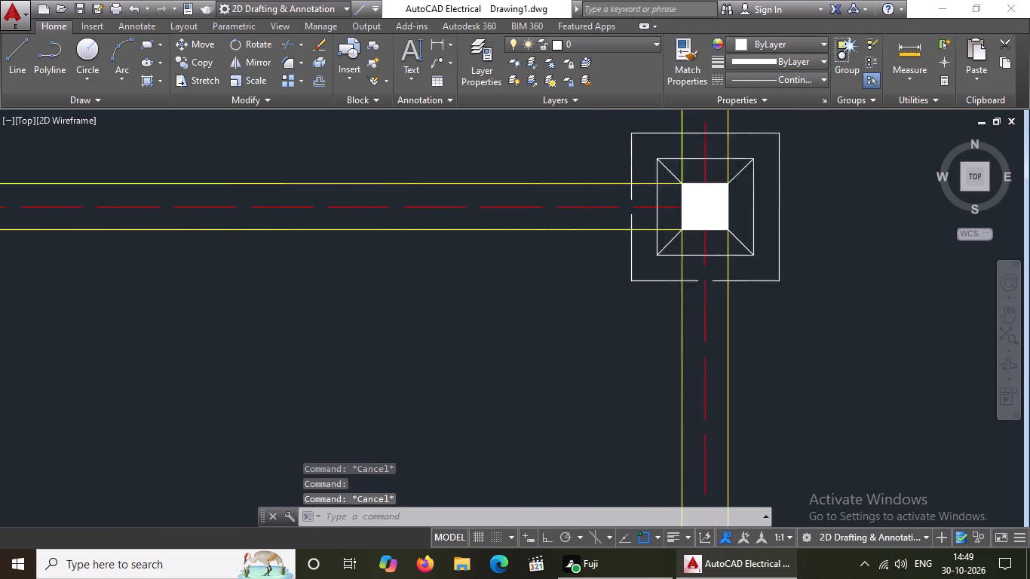
click(729, 172)
click(783, 73)
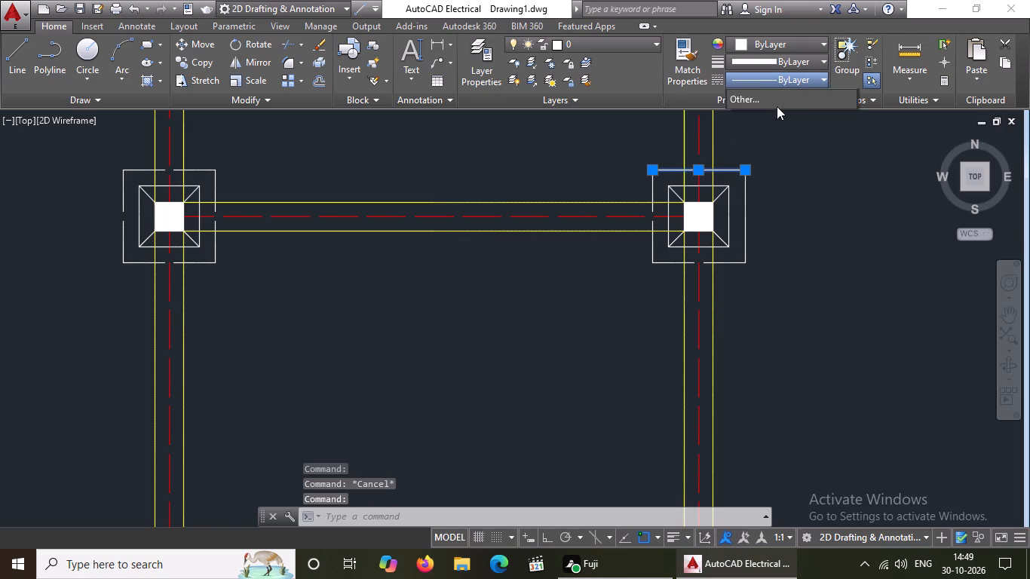
click(769, 145)
key(Escape)
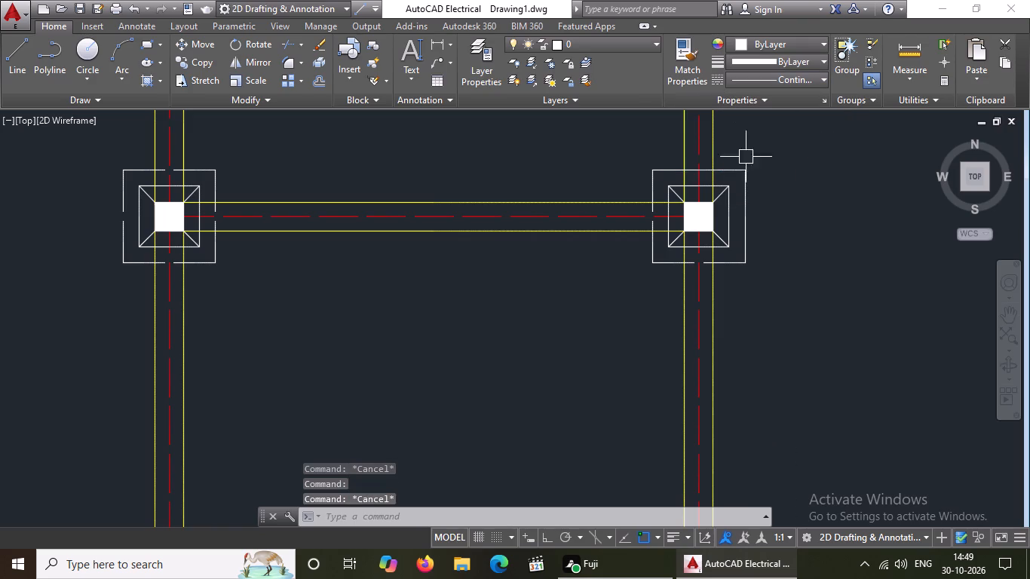
click(730, 175)
click(786, 75)
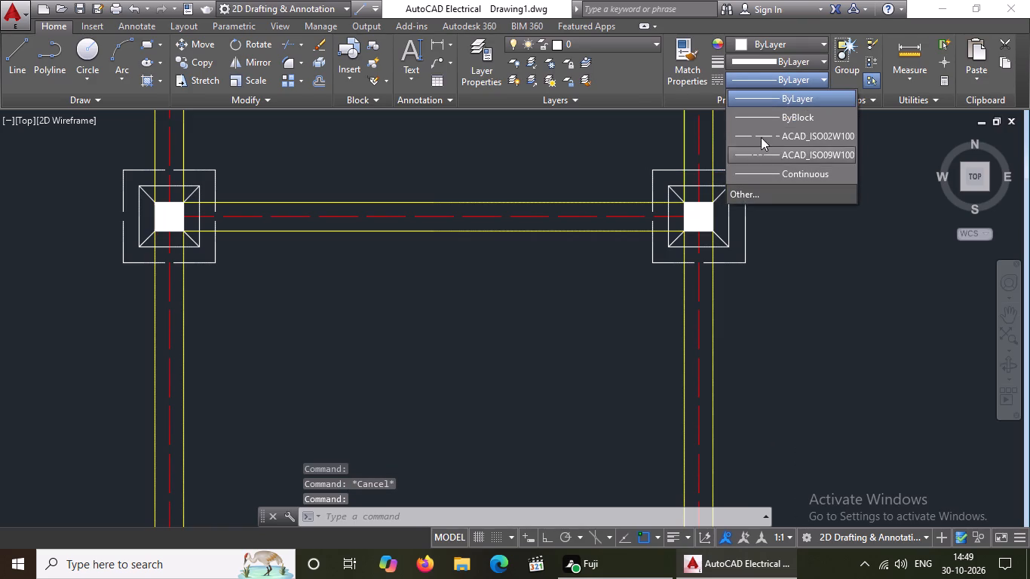
click(762, 136)
key(Escape)
click(738, 201)
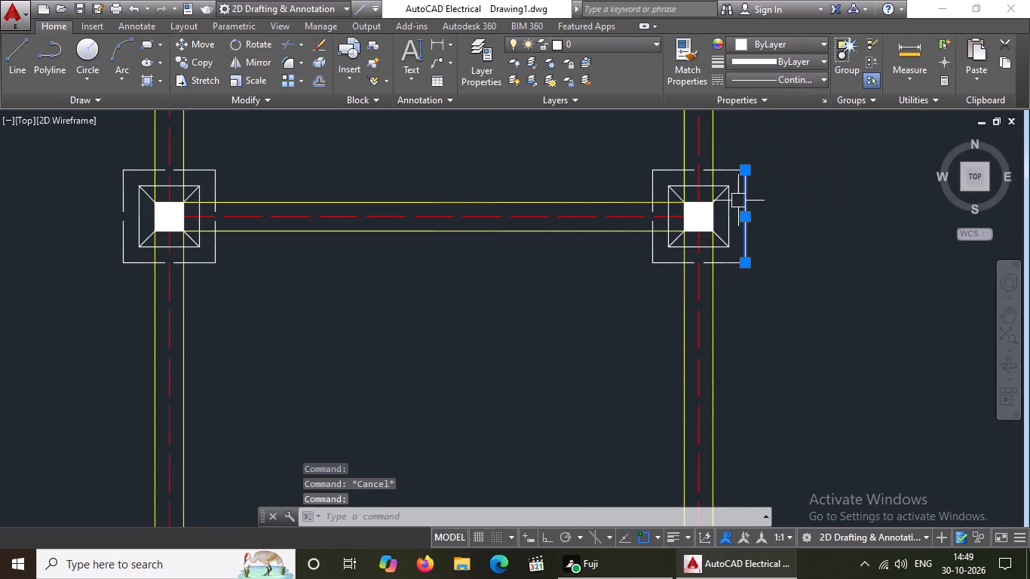
click(791, 80)
click(785, 135)
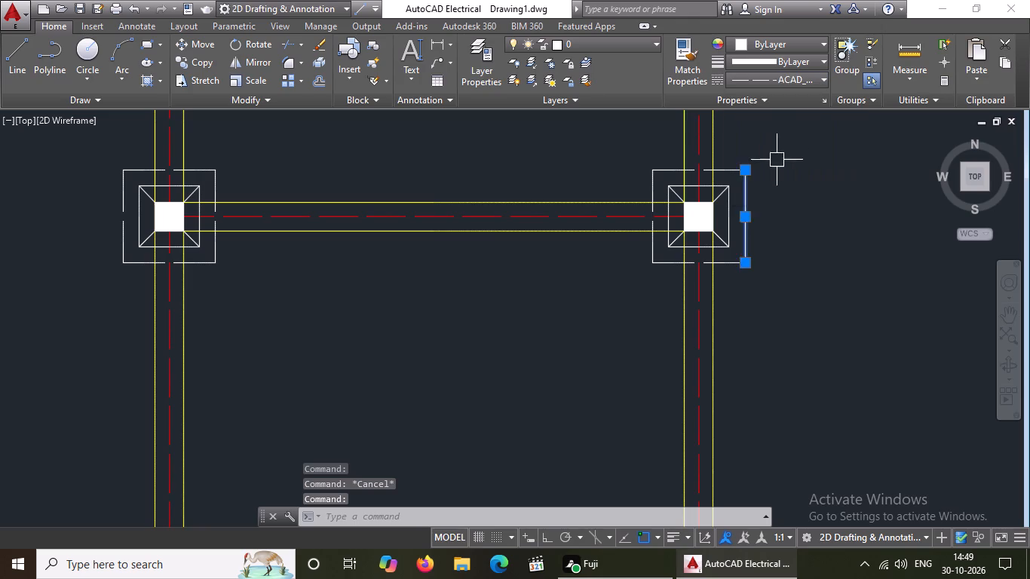
key(Escape)
Set the linetype to ACAD_ISO02W100 on the south and north outer edges of the westernmost footing in the next row south.
scroll(762, 171, down, 2)
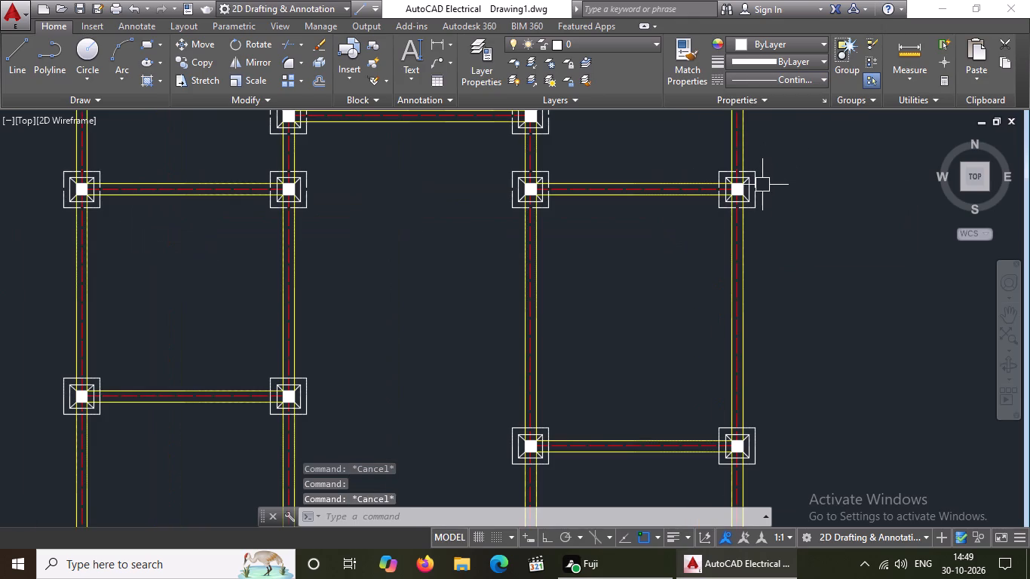
scroll(93, 433, up, 2)
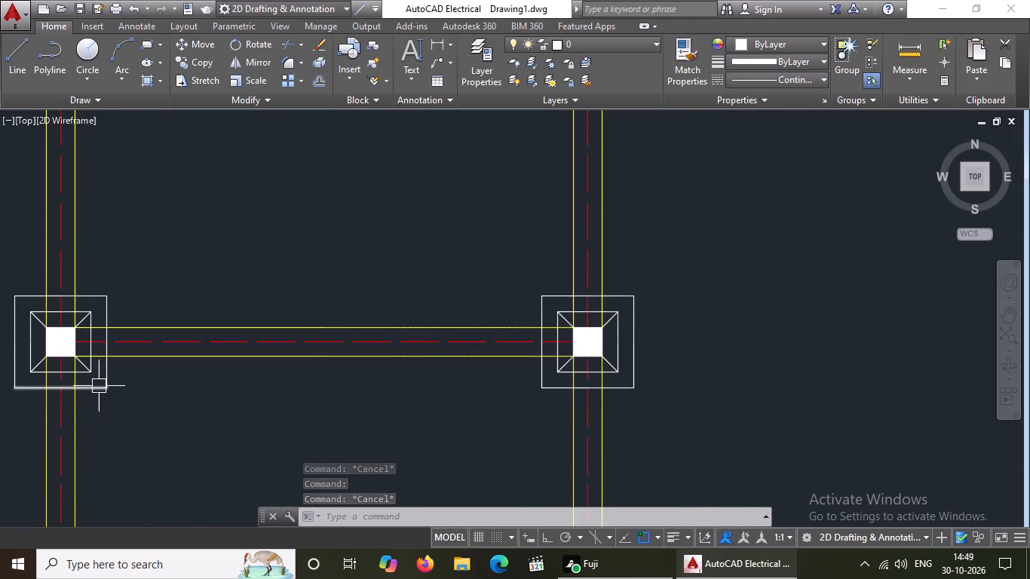
scroll(99, 386, down, 4)
scroll(63, 394, up, 4)
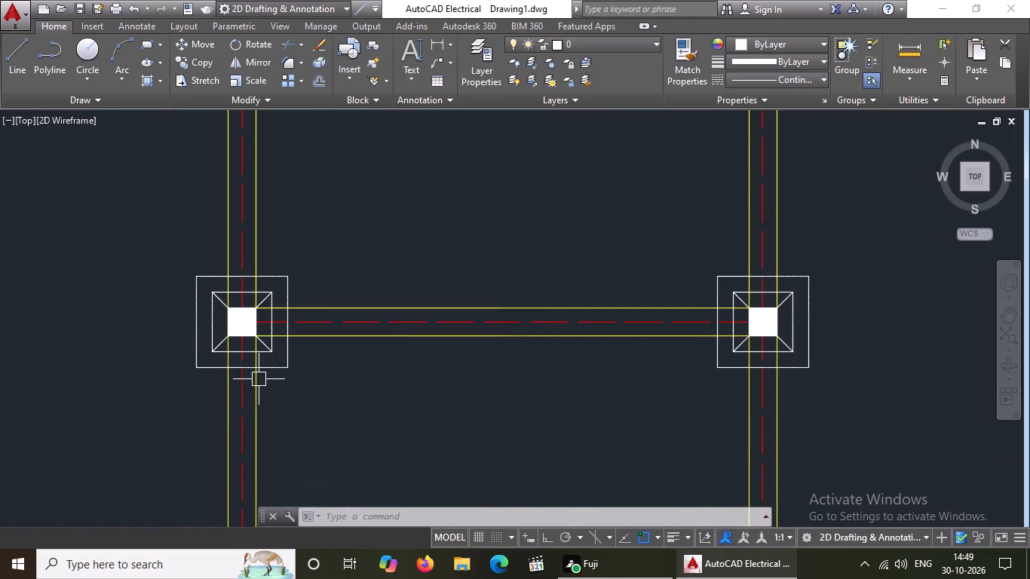
click(276, 369)
click(773, 76)
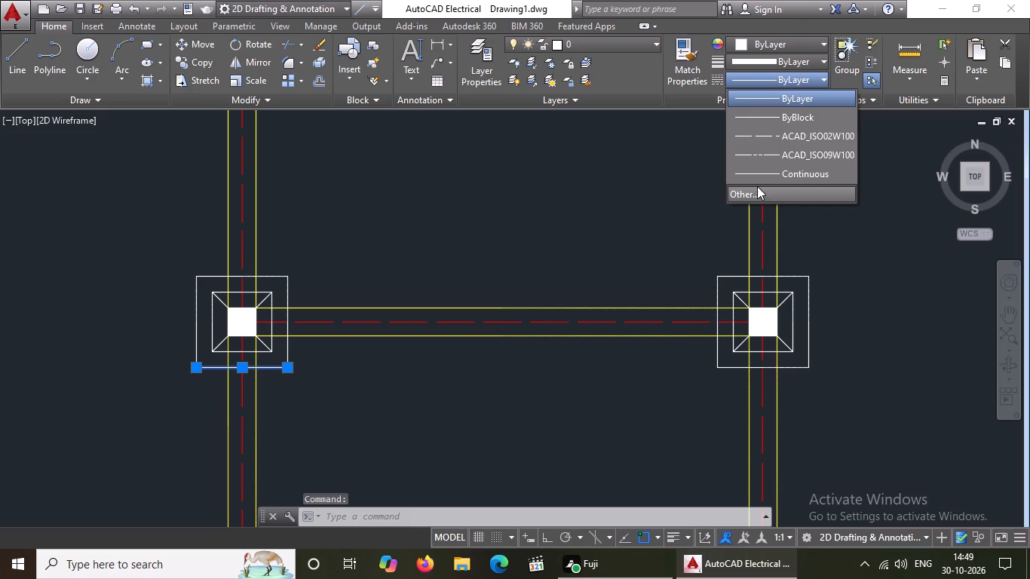
click(771, 143)
key(Escape)
click(277, 281)
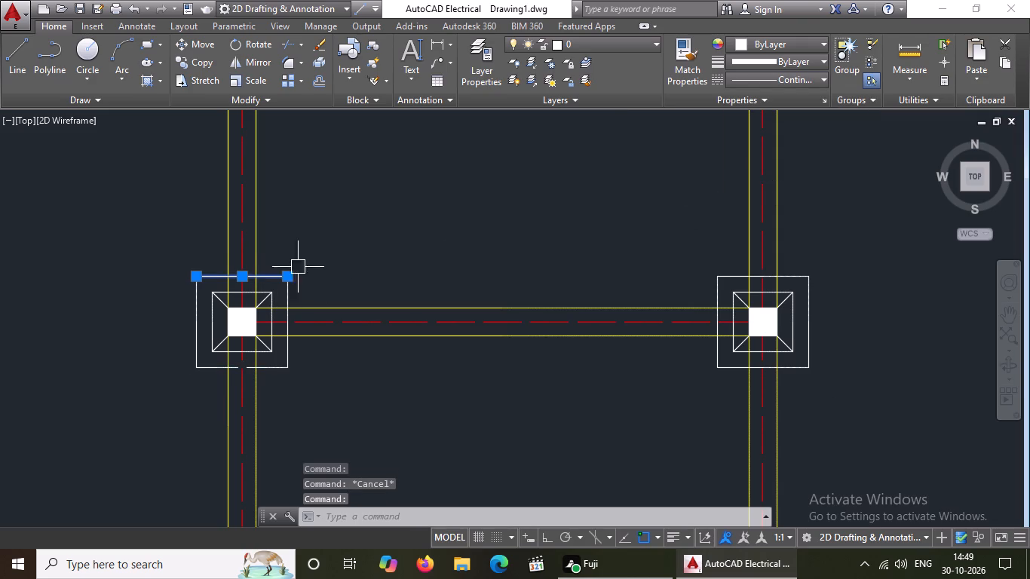
click(758, 79)
click(747, 134)
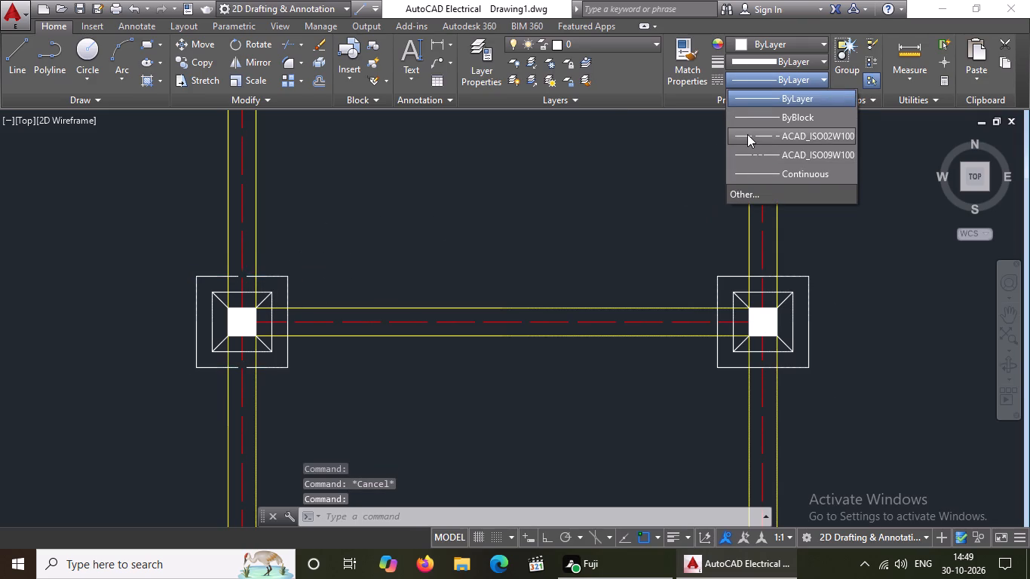
key(Escape)
Set the linetype to ACAD_ISO02W100 on the west and east outer edges of that row's westernmost footing.
click(196, 311)
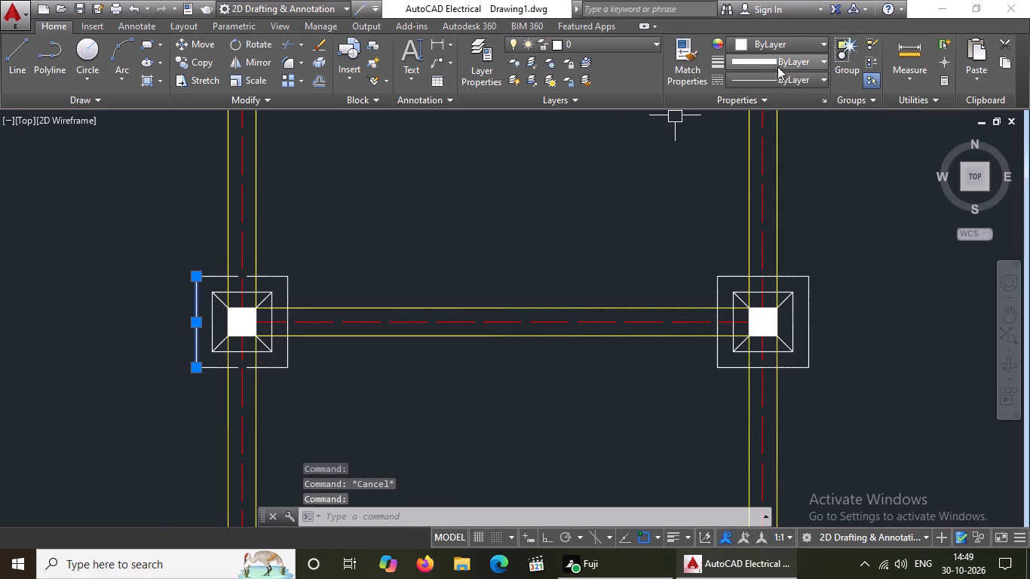
drag(780, 75, 780, 82)
click(770, 141)
key(Escape)
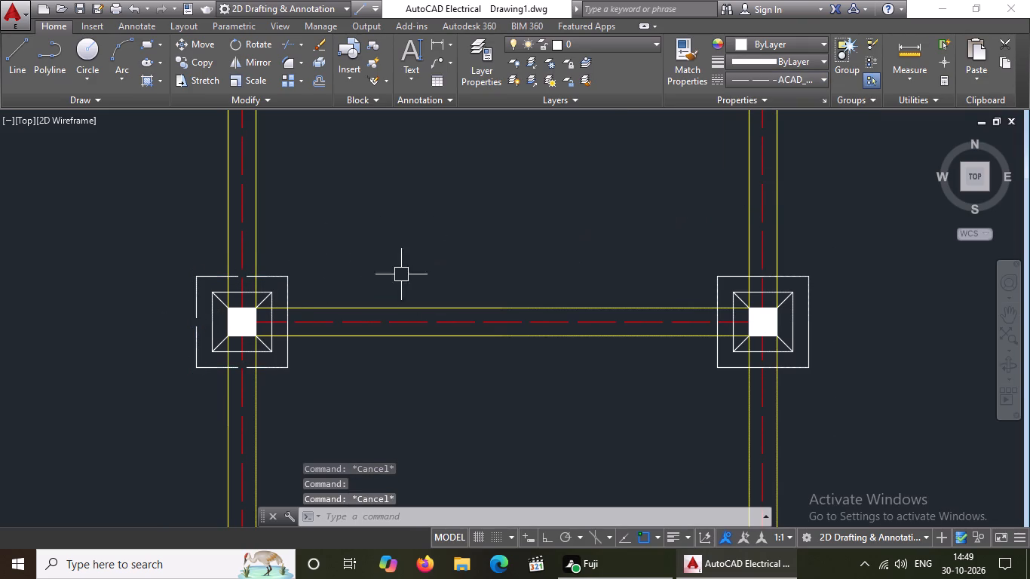
drag(284, 290, 309, 276)
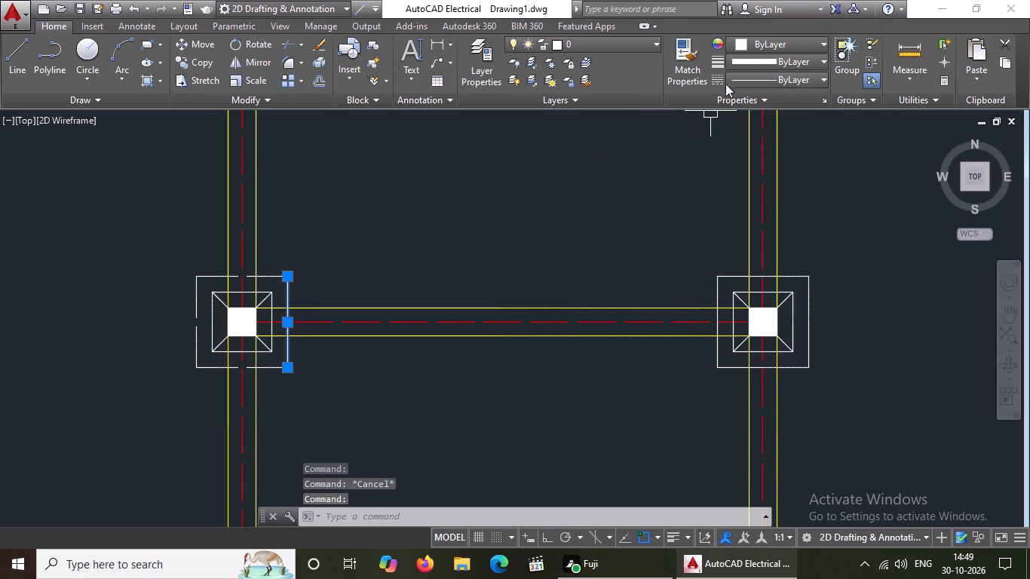
click(737, 72)
click(742, 139)
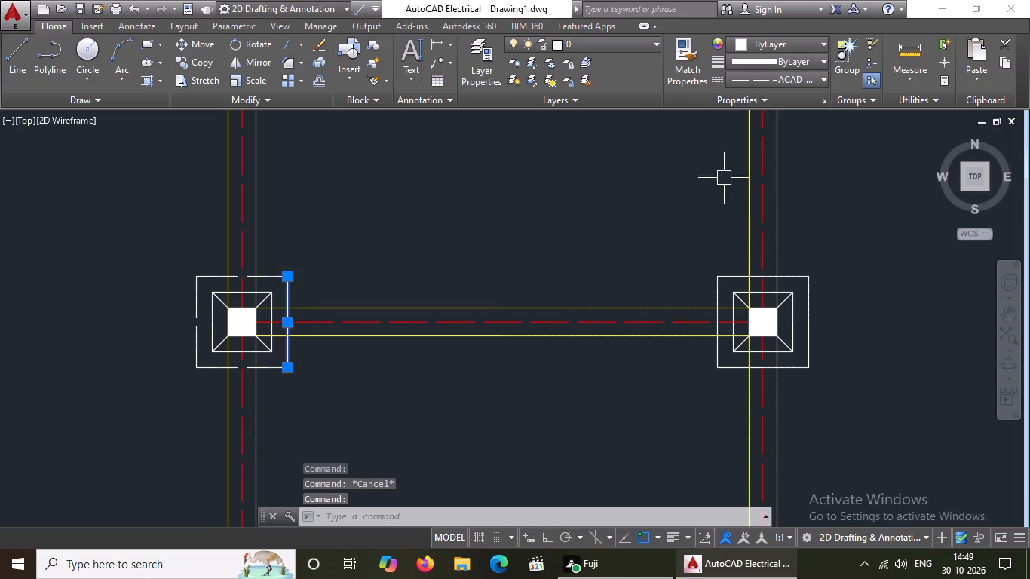
key(Escape)
Set the linetype to ACAD_ISO02W100 on the east and north outer edges of the second footing from the west in the same row.
scroll(564, 337, down, 1)
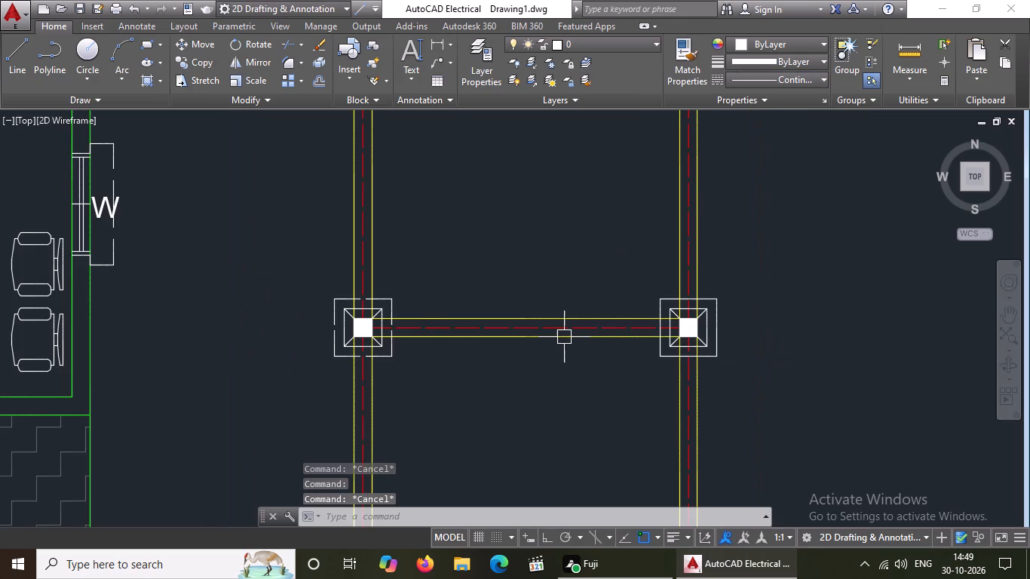
scroll(564, 337, down, 2)
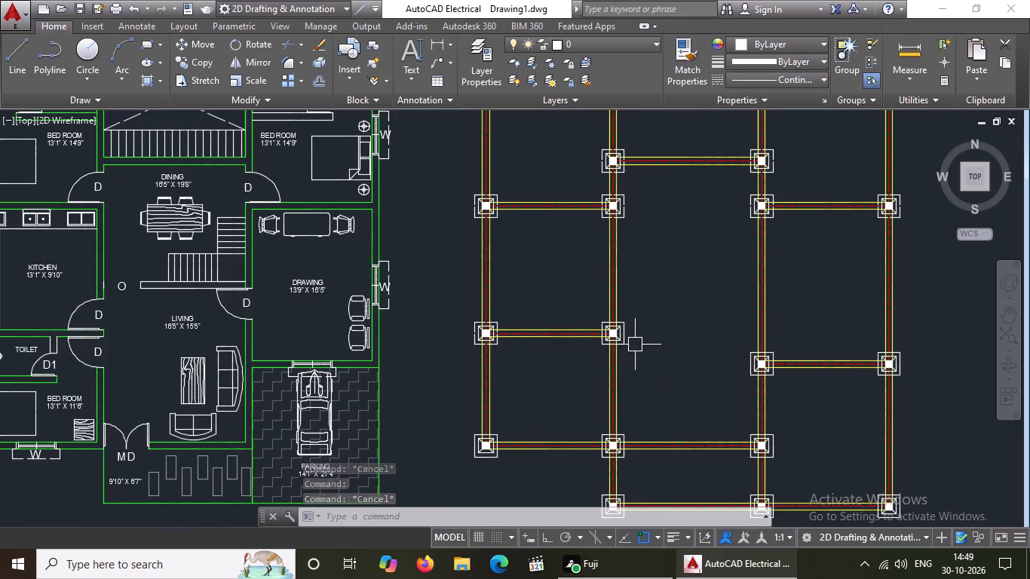
scroll(615, 337, up, 4)
click(673, 268)
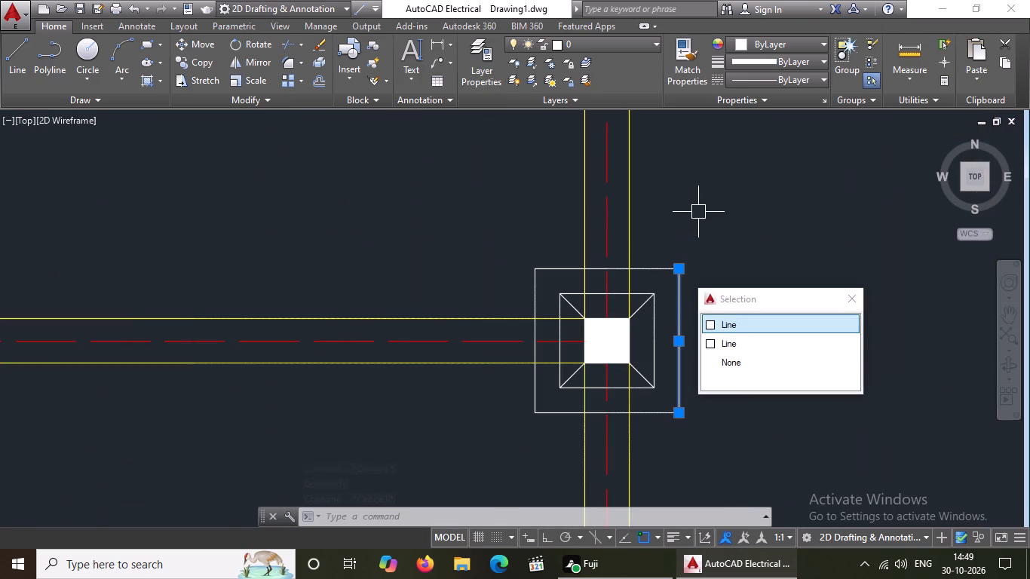
click(762, 79)
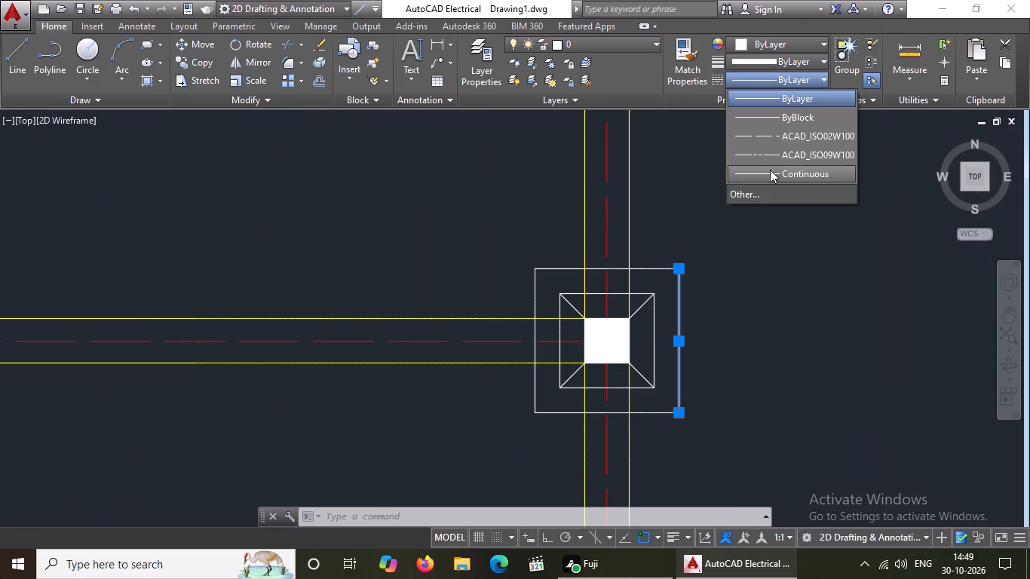
click(777, 140)
key(Escape)
key(Escape)
click(661, 271)
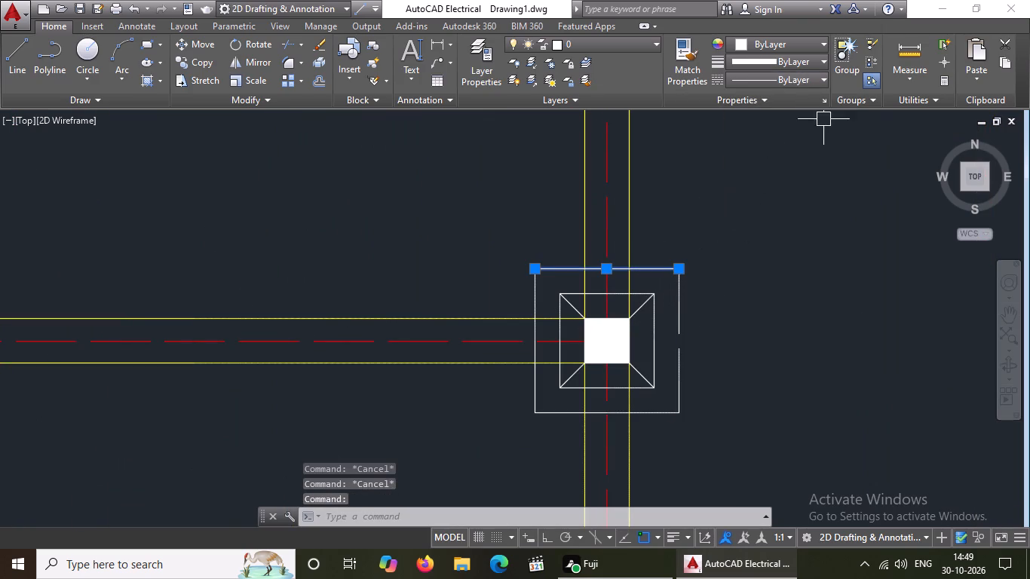
click(790, 82)
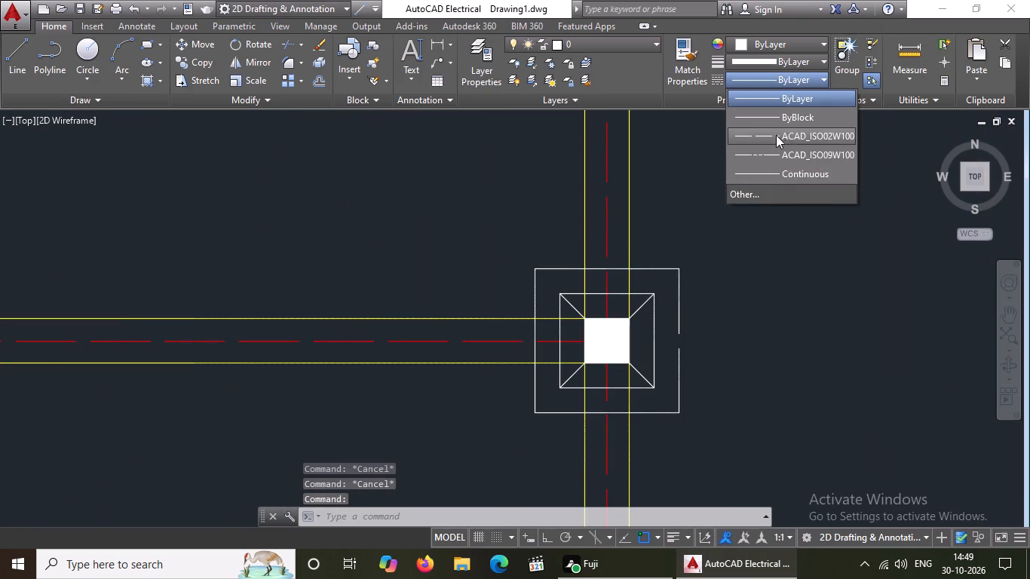
click(777, 130)
key(Escape)
Set the linetype to ACAD_ISO02W100 on the west and south outer edges of that row's second footing from the west.
click(537, 398)
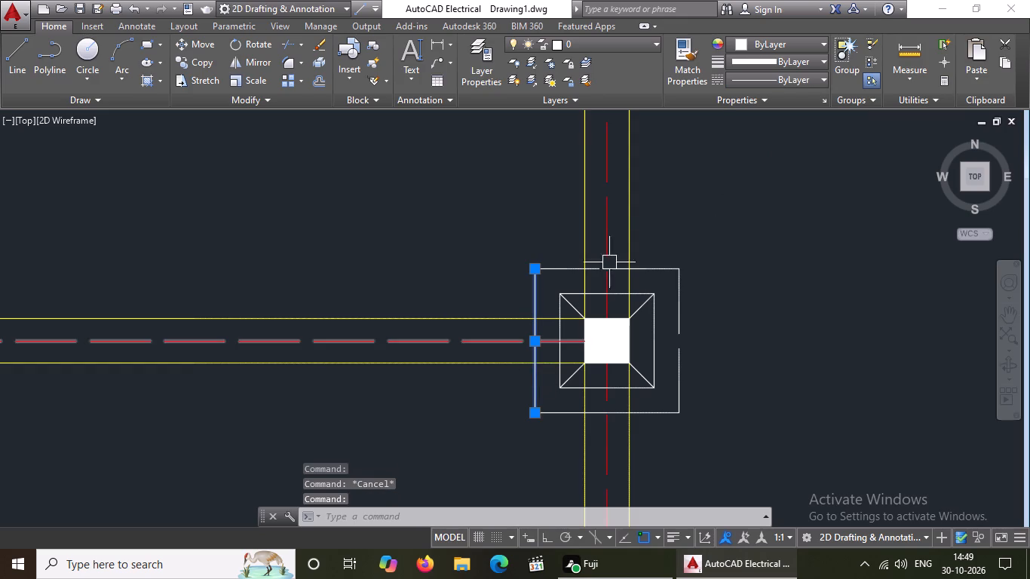
drag(756, 80, 756, 87)
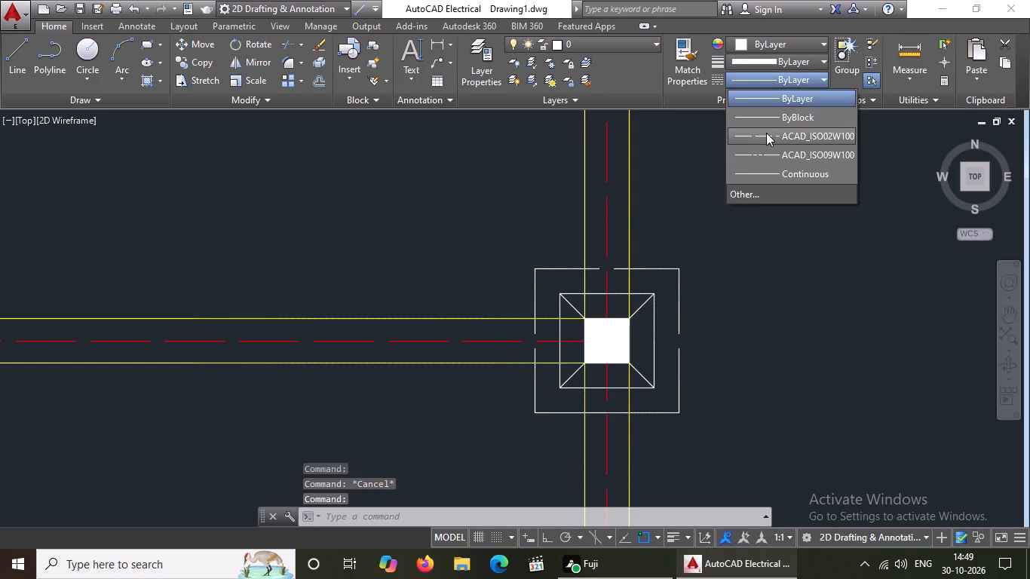
click(766, 133)
key(Escape)
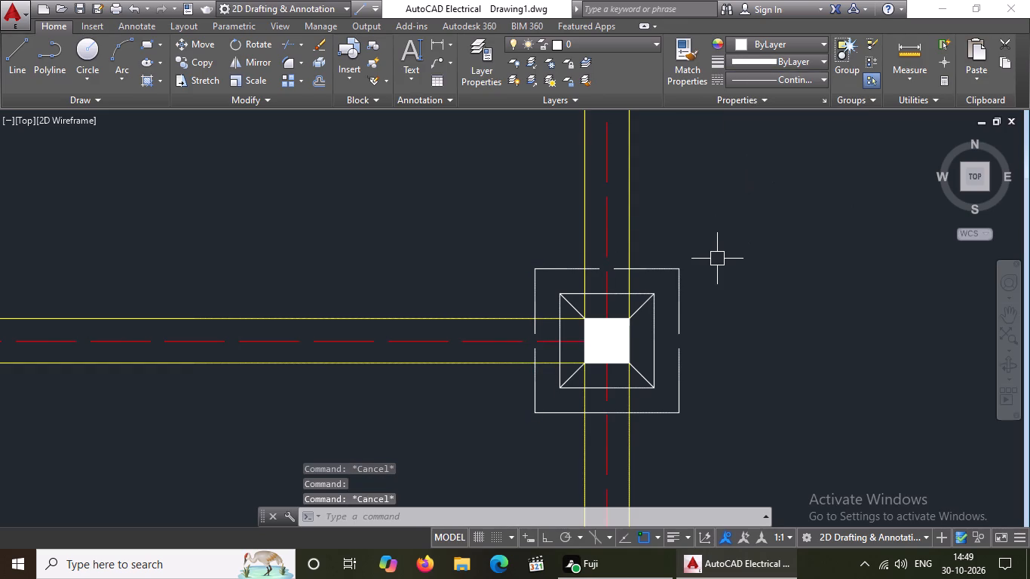
click(673, 418)
click(784, 80)
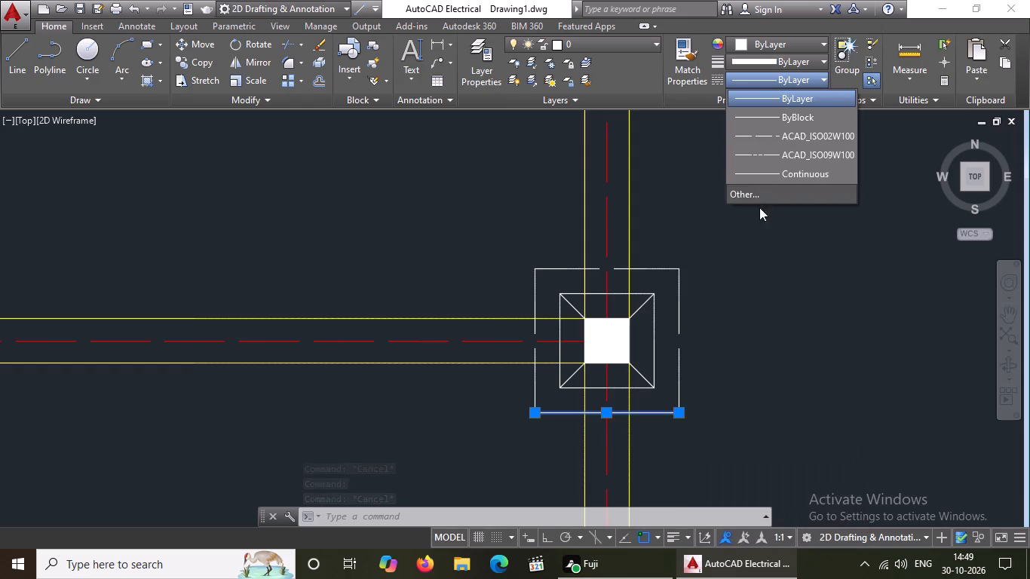
click(772, 133)
key(Escape)
Set the linetype to ACAD_ISO02W100 on the south and east outer edges of the third footing from the west, slightly farther south.
scroll(688, 290, down, 4)
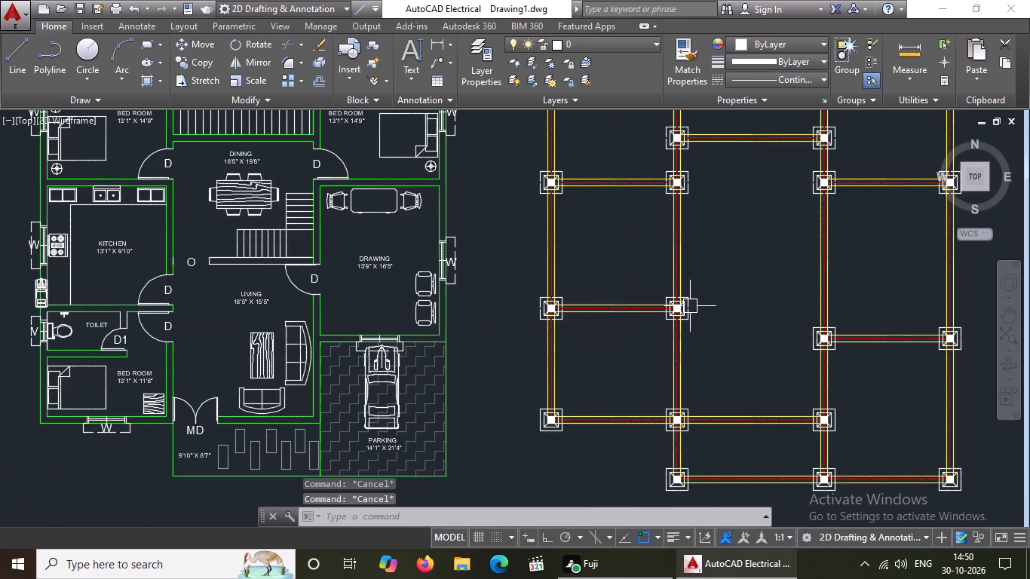
scroll(859, 167, up, 1)
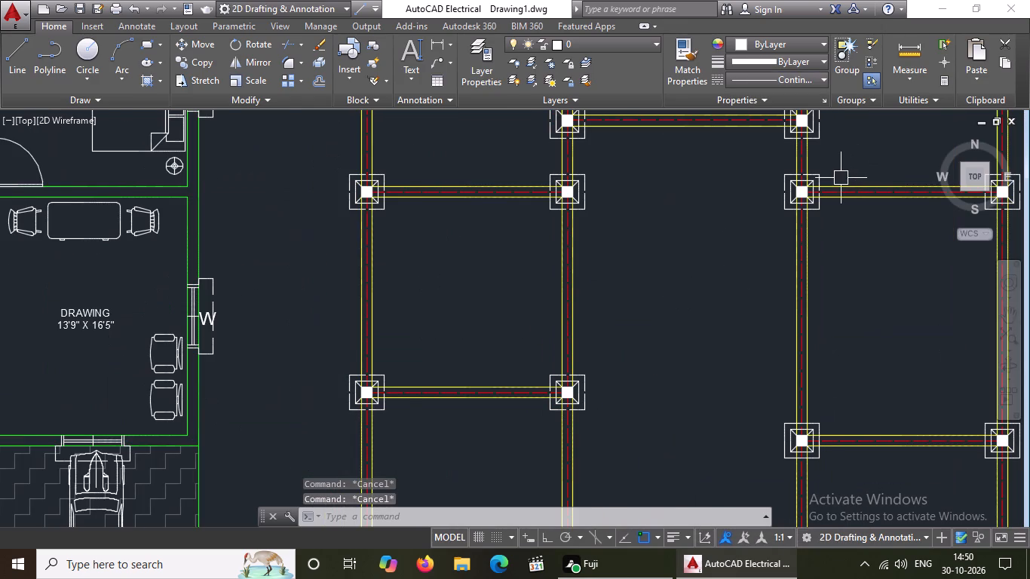
scroll(841, 178, down, 1)
scroll(876, 374, up, 2)
scroll(766, 320, up, 3)
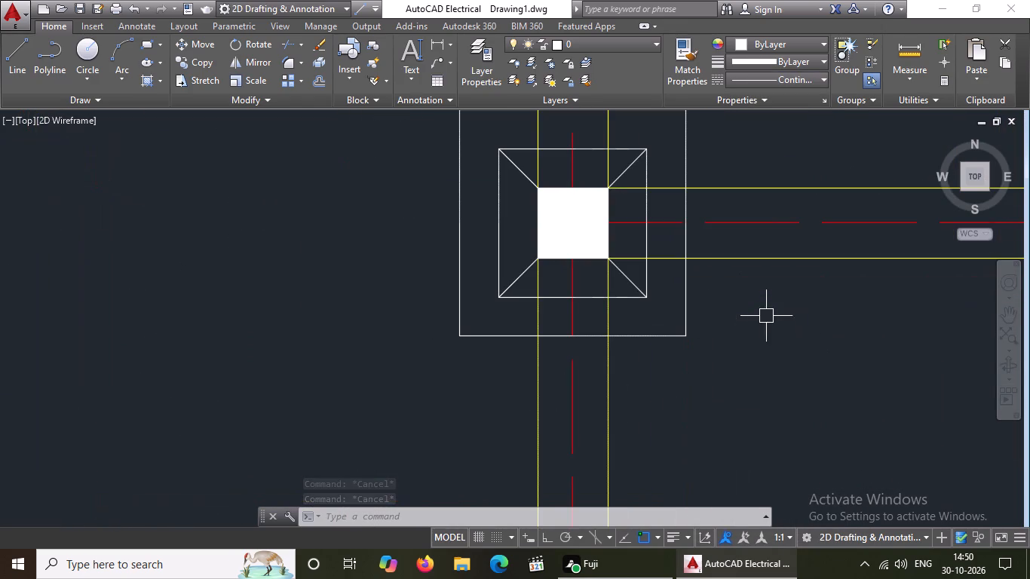
click(637, 336)
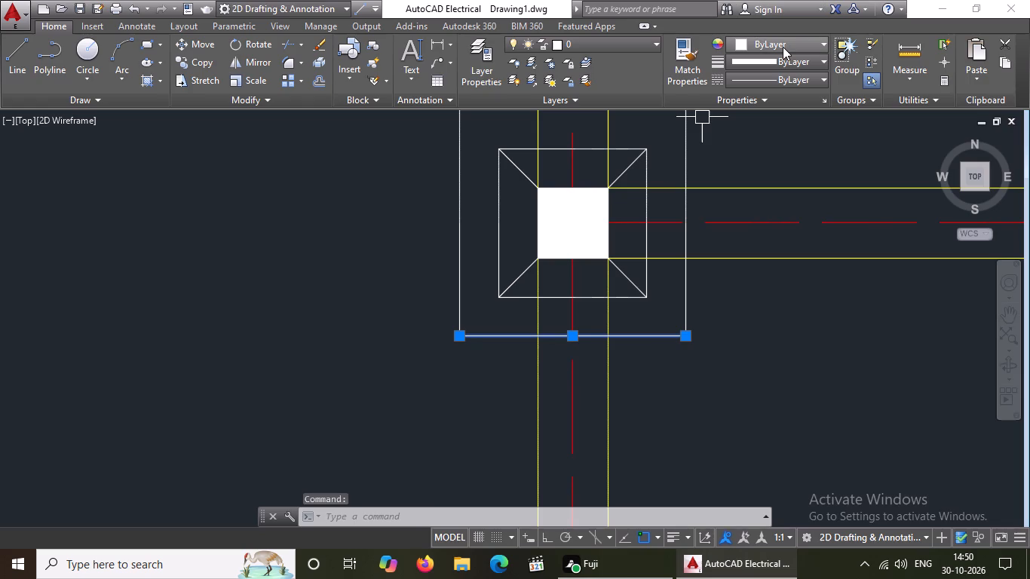
click(777, 78)
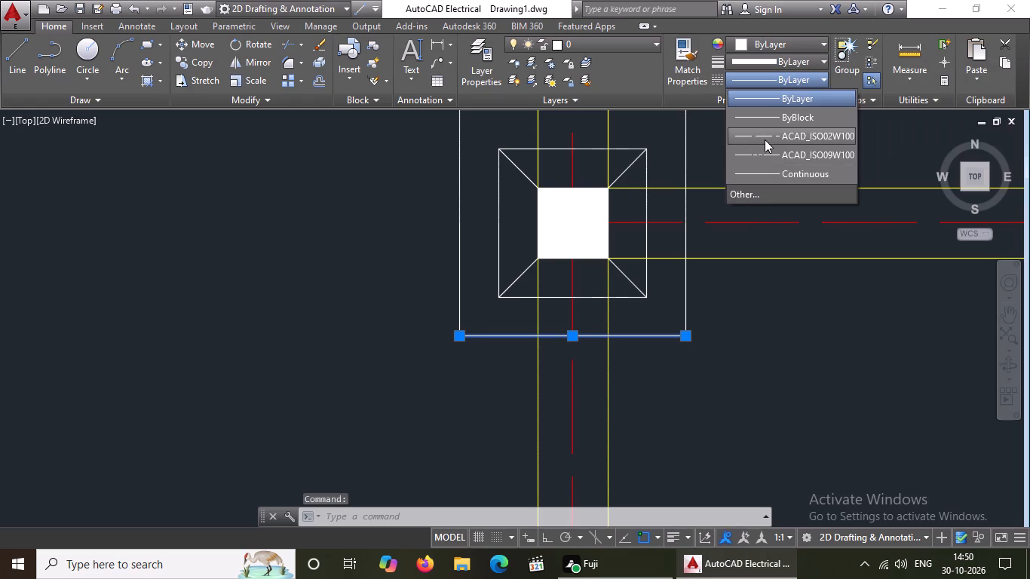
click(765, 136)
key(Escape)
click(679, 272)
double_click(686, 274)
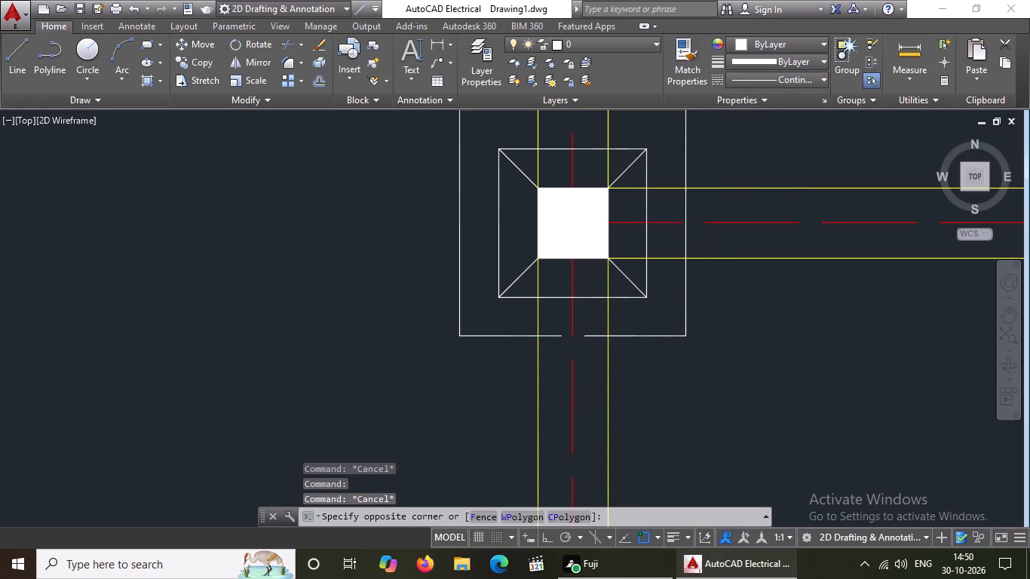
click(783, 75)
click(771, 129)
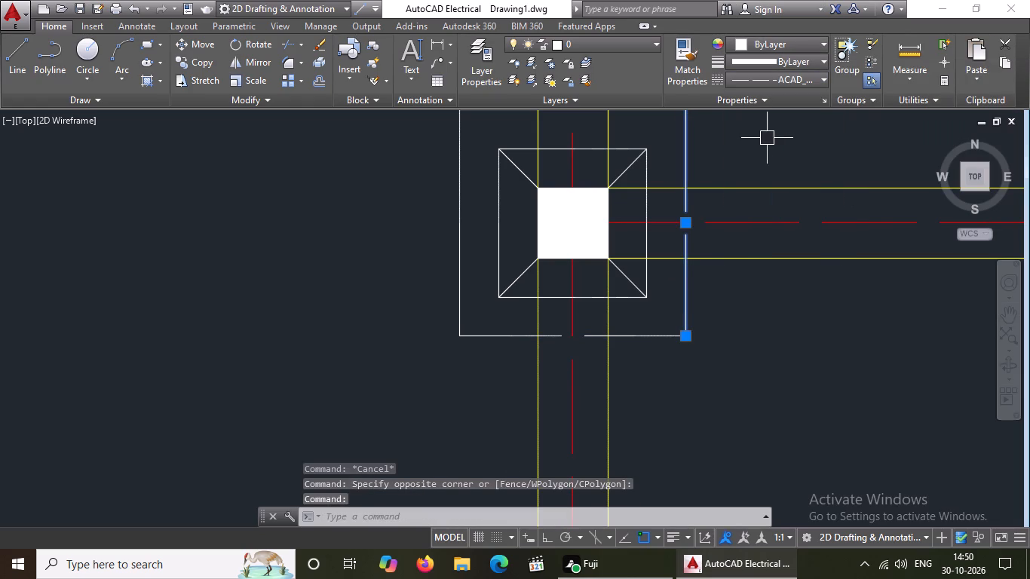
key(Escape)
Set the linetype to ACAD_ISO02W100 on the north and west outer edges of that third footing from the west.
scroll(671, 242, down, 1)
click(666, 164)
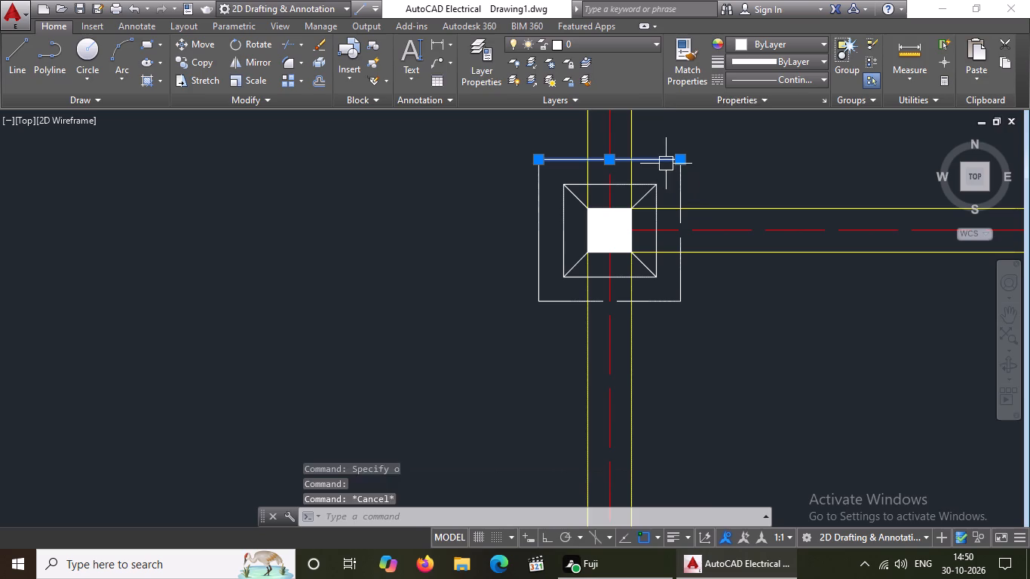
click(770, 76)
click(767, 135)
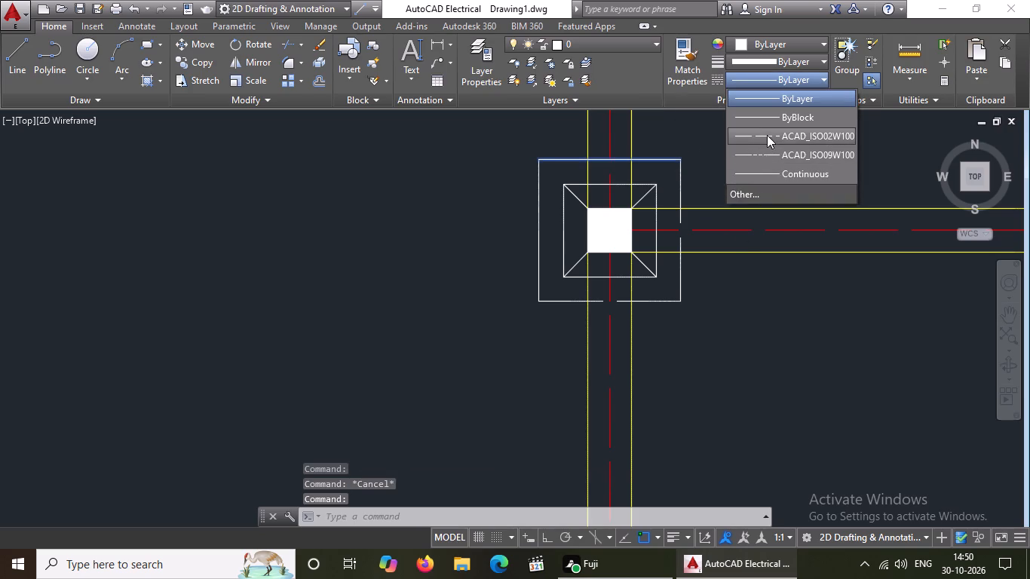
key(Escape)
click(547, 291)
click(538, 304)
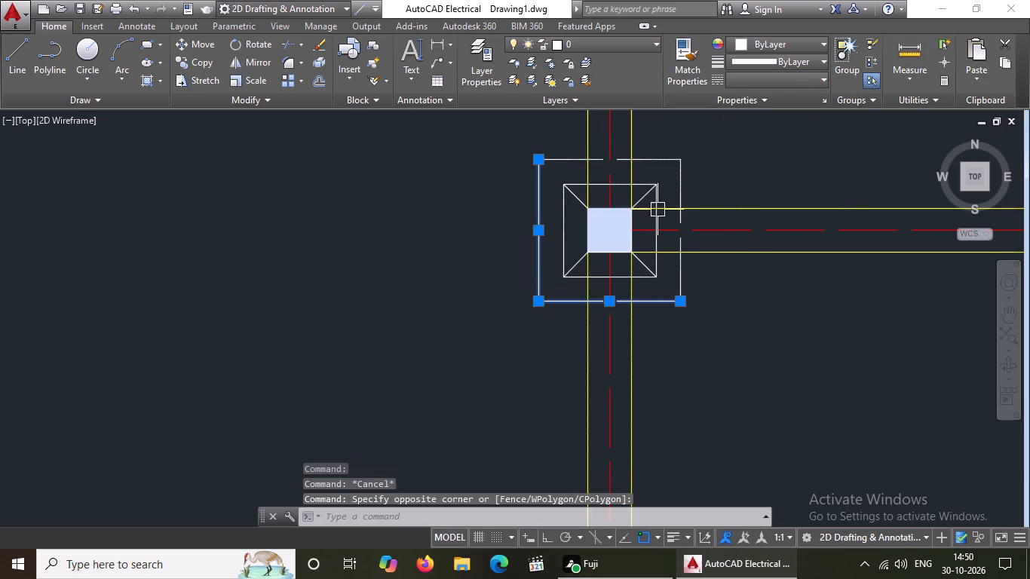
key(Escape)
drag(540, 278, 551, 270)
click(758, 84)
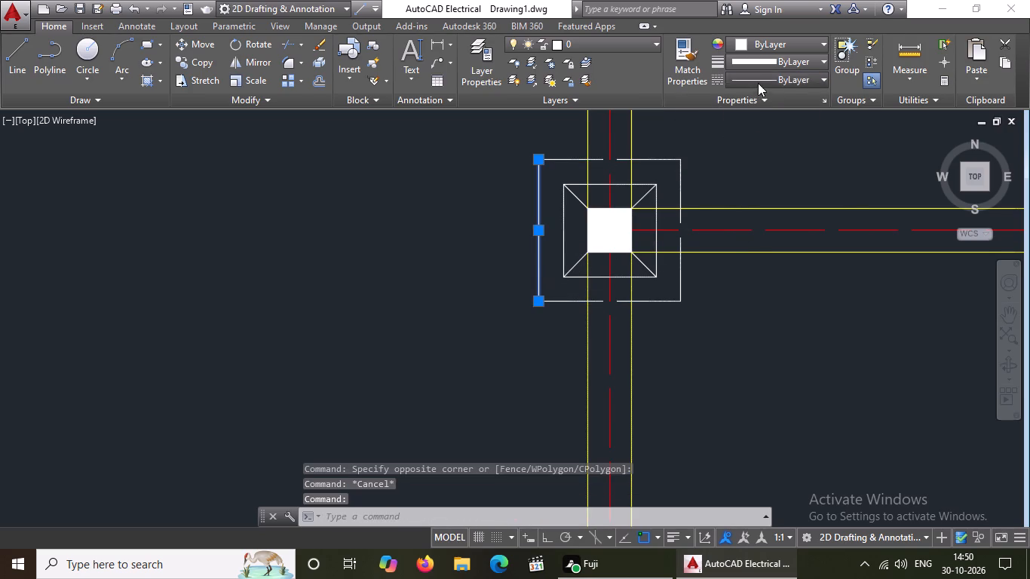
click(764, 136)
key(Escape)
Set the linetype to ACAD_ISO02W100 on the south and west outer edges of the easternmost footing on the same beam line.
scroll(587, 313, down, 4)
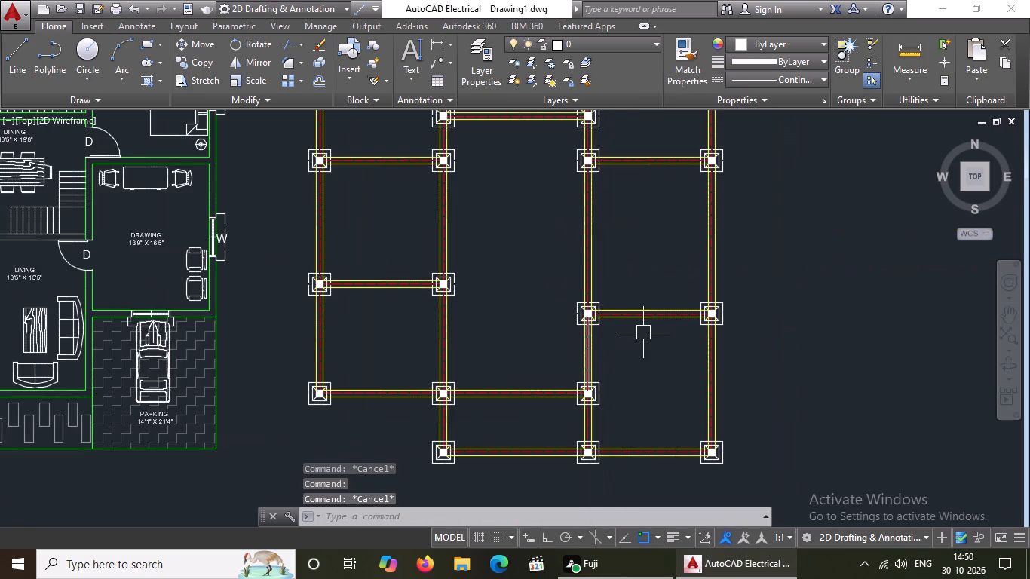
scroll(694, 334, up, 5)
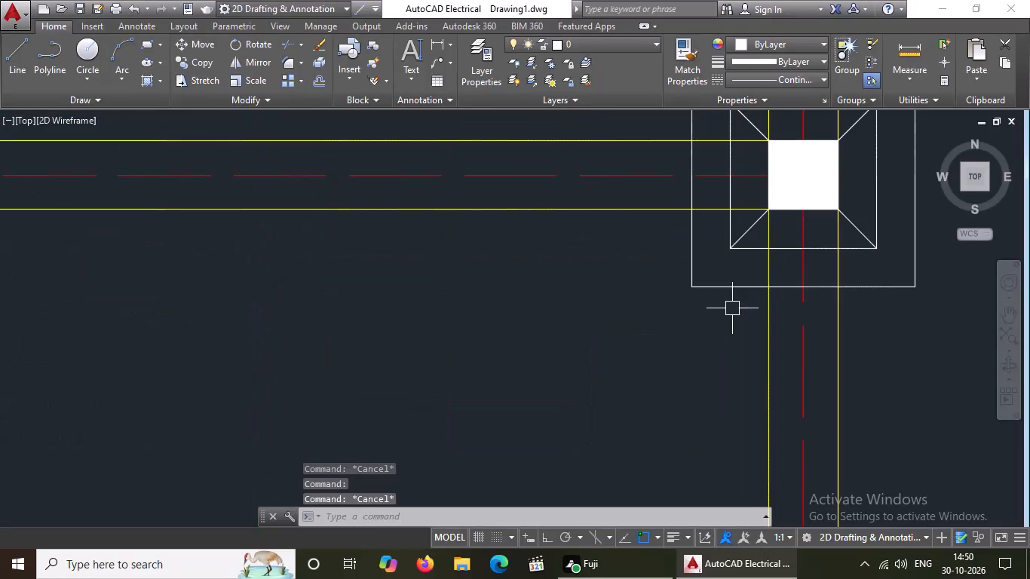
click(734, 286)
click(777, 78)
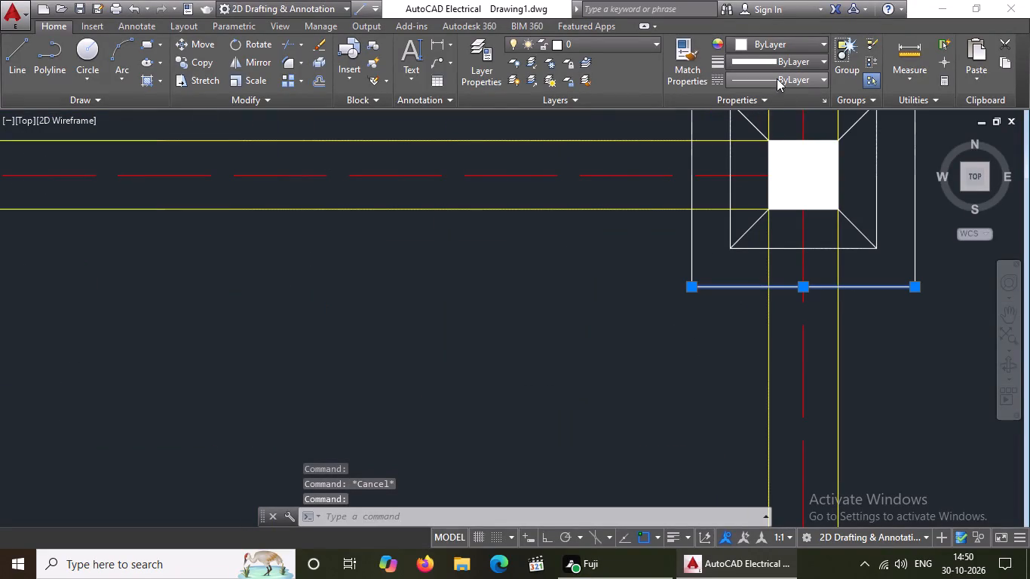
click(774, 136)
key(Escape)
click(690, 250)
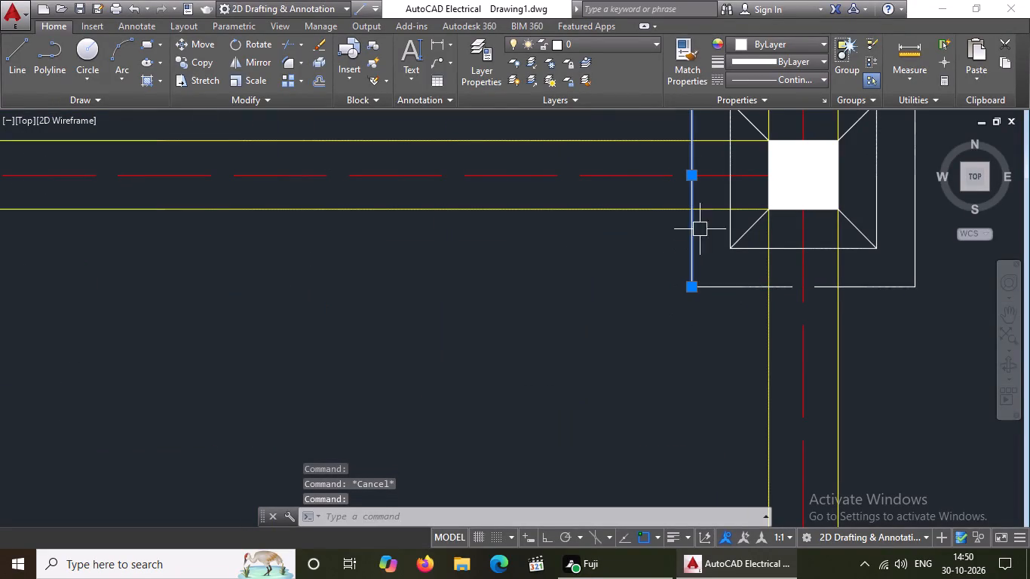
click(759, 82)
click(759, 129)
key(Escape)
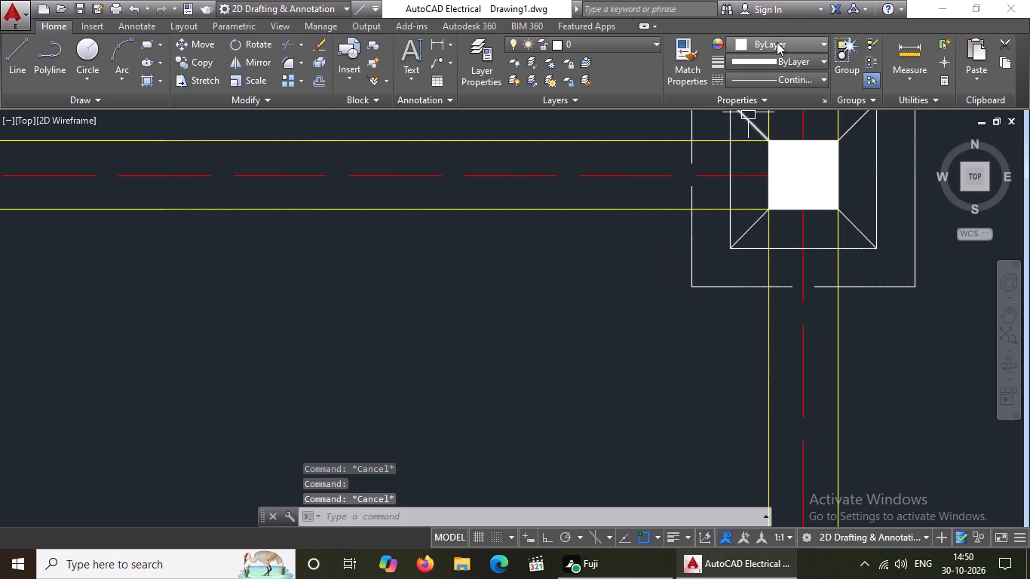
Set the linetype to ACAD_ISO02W100 on the east and north outer edges of that easternmost footing.
scroll(832, 259, down, 2)
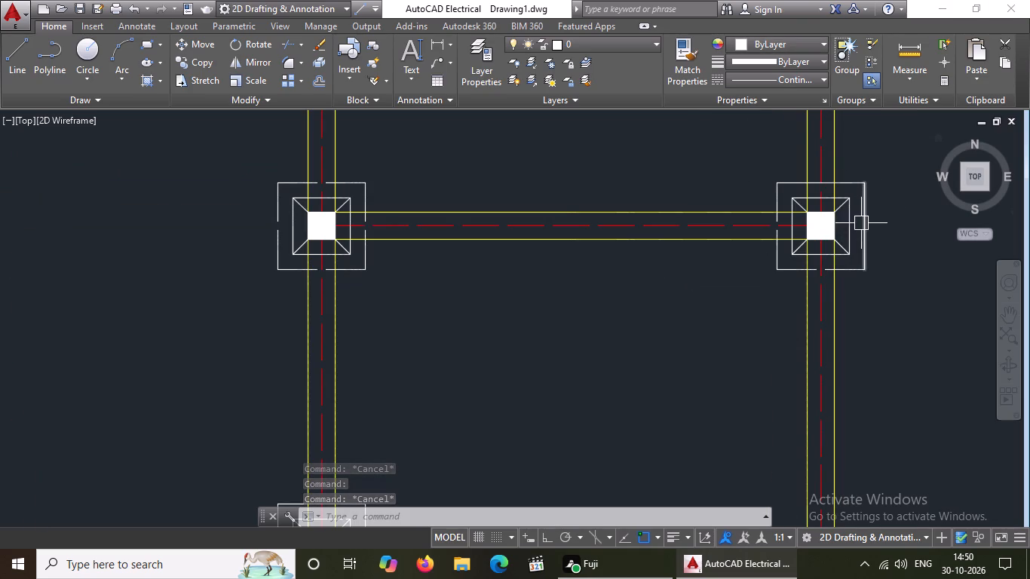
click(861, 223)
click(769, 78)
click(768, 133)
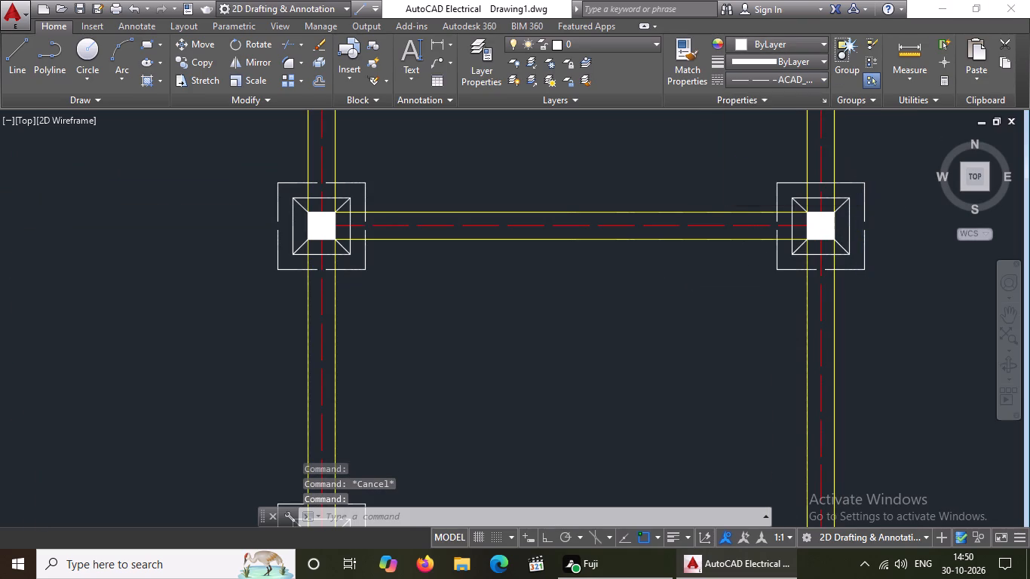
key(Escape)
click(850, 186)
click(786, 80)
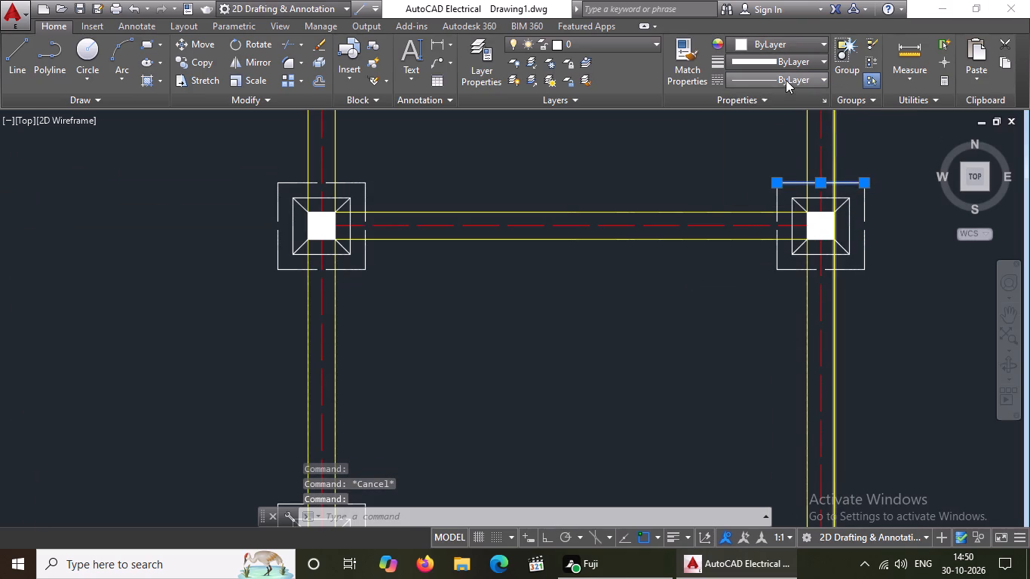
click(804, 134)
key(Escape)
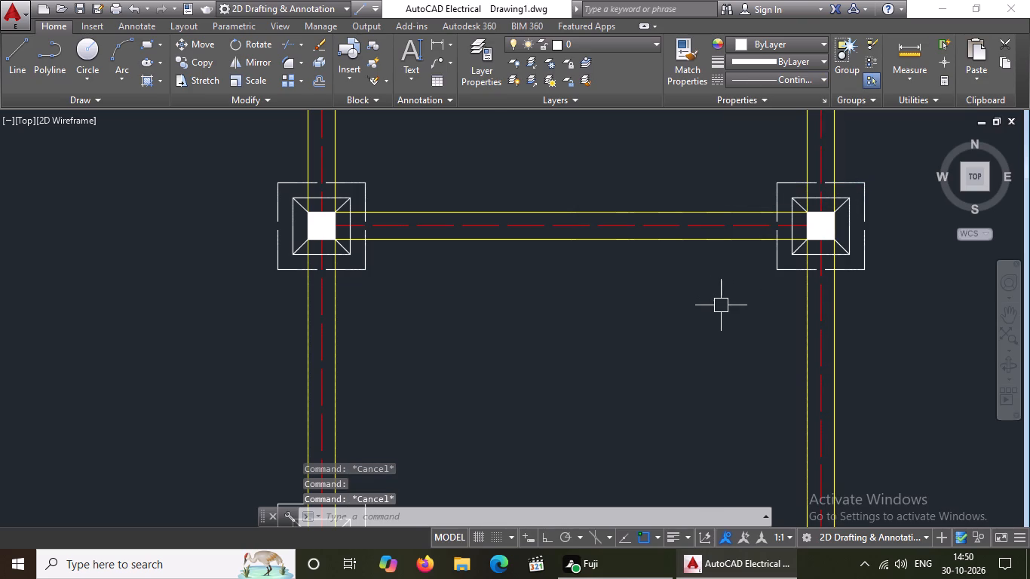
Set the linetype to ACAD_ISO02W100 on the north and west outer edges of the westernmost footing in the next row south.
scroll(759, 286, down, 3)
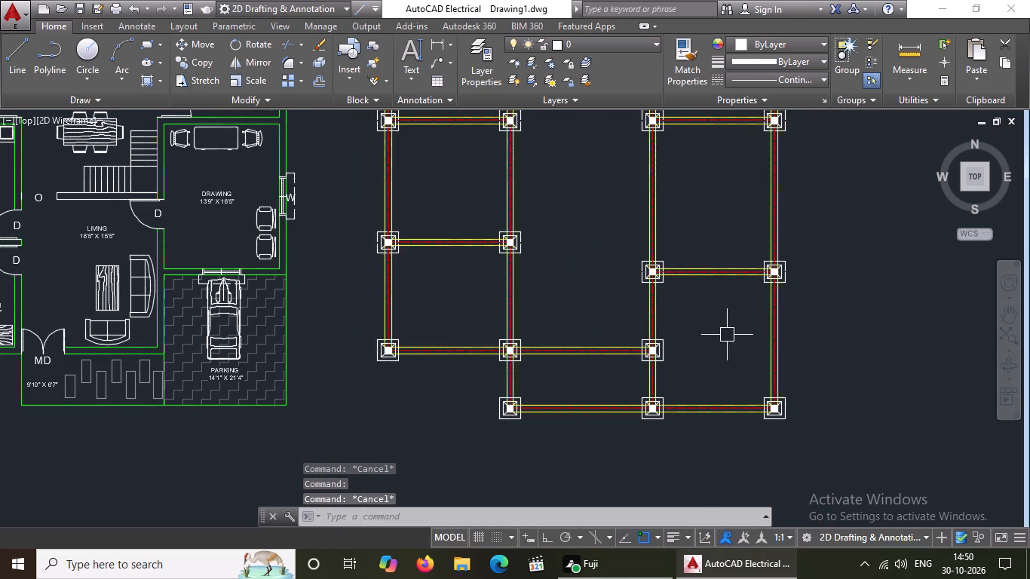
scroll(779, 427, up, 3)
scroll(738, 365, down, 2)
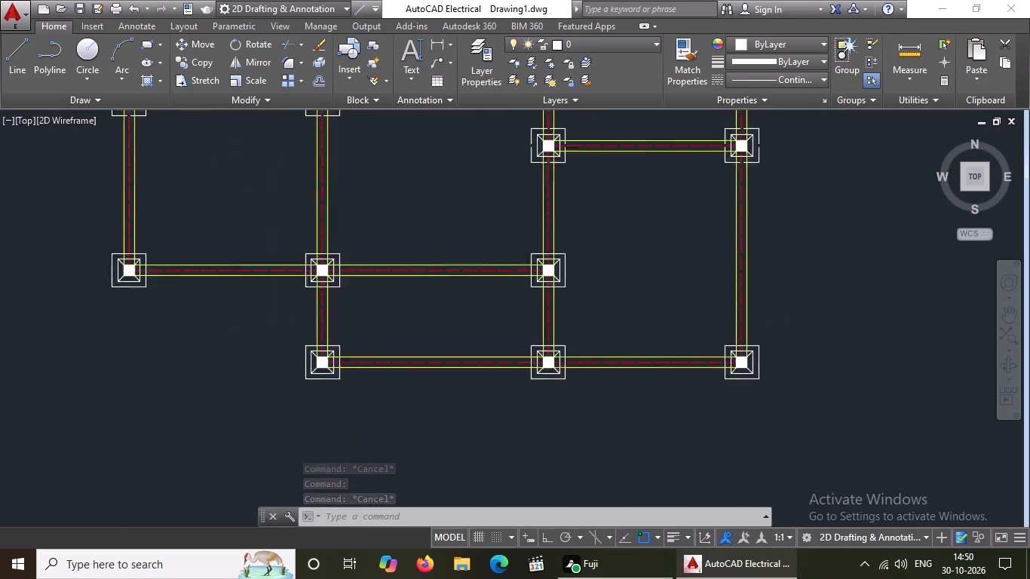
scroll(738, 365, down, 1)
scroll(739, 219, up, 2)
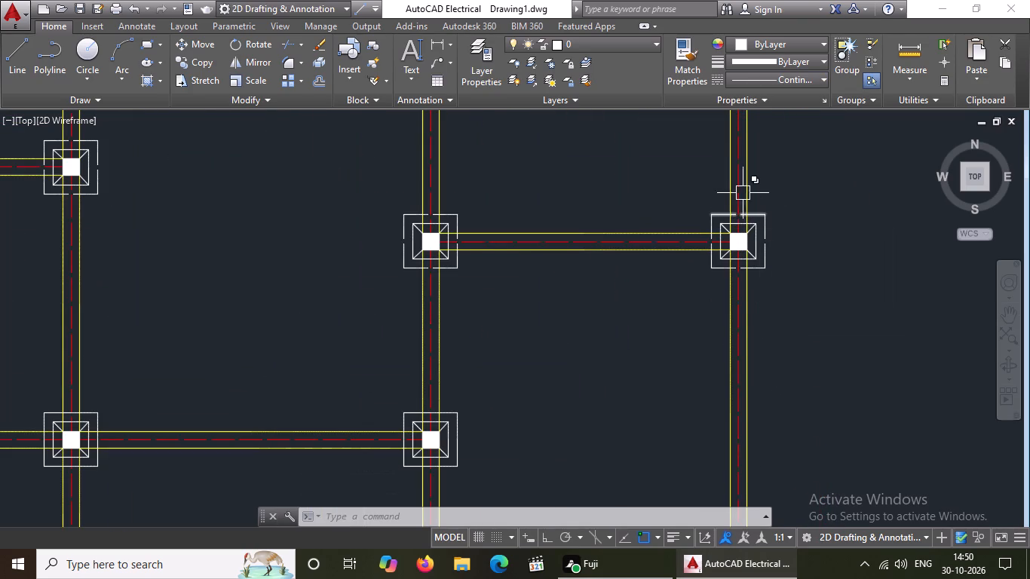
scroll(559, 240, down, 2)
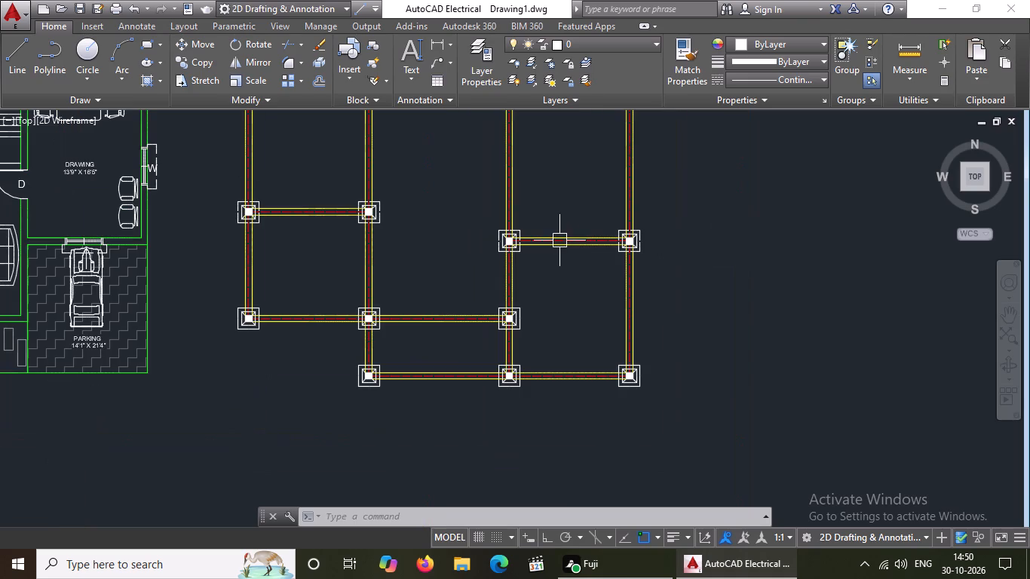
scroll(253, 302, up, 5)
click(277, 351)
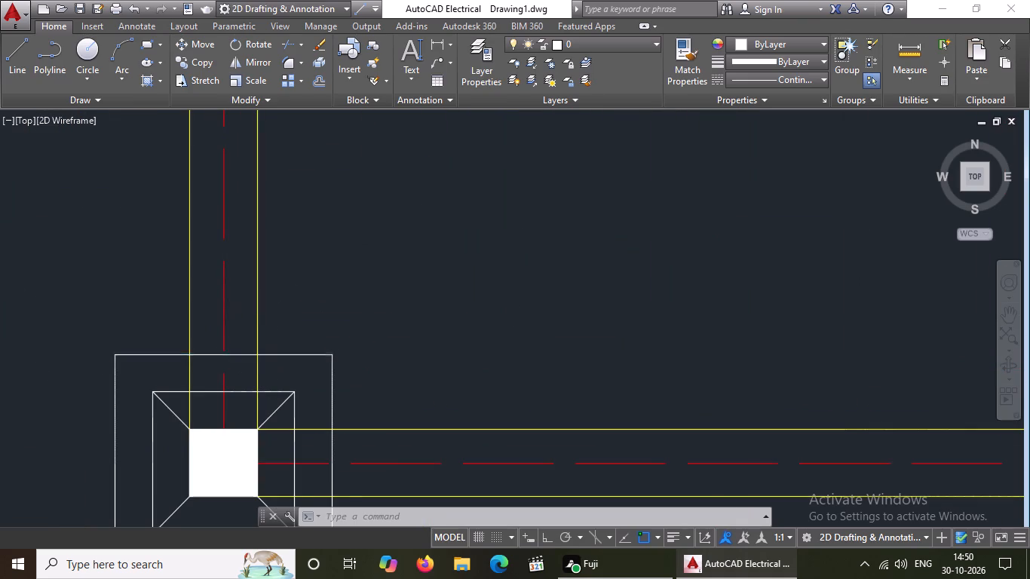
click(750, 75)
click(756, 140)
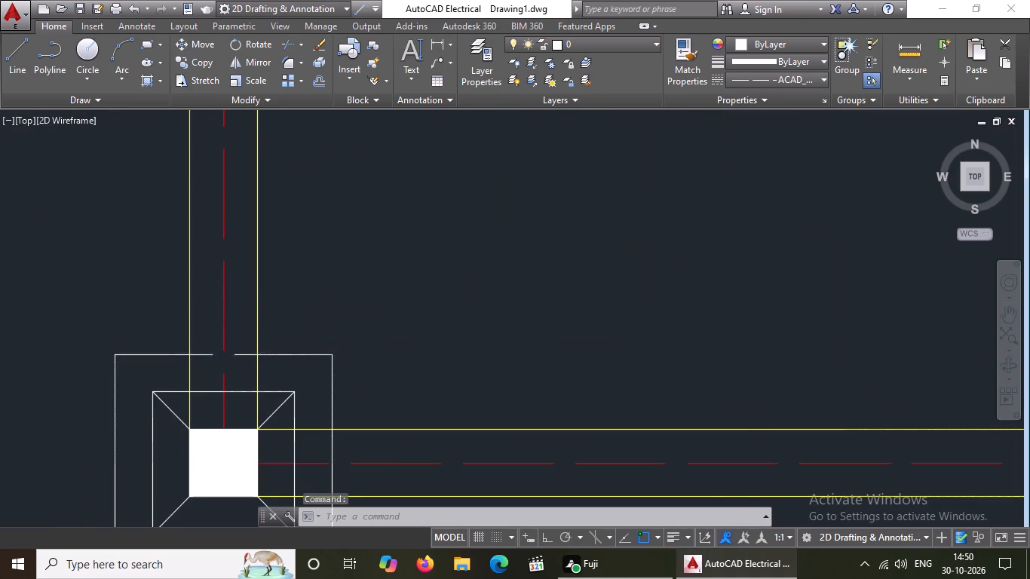
scroll(560, 181, down, 4)
scroll(498, 223, up, 3)
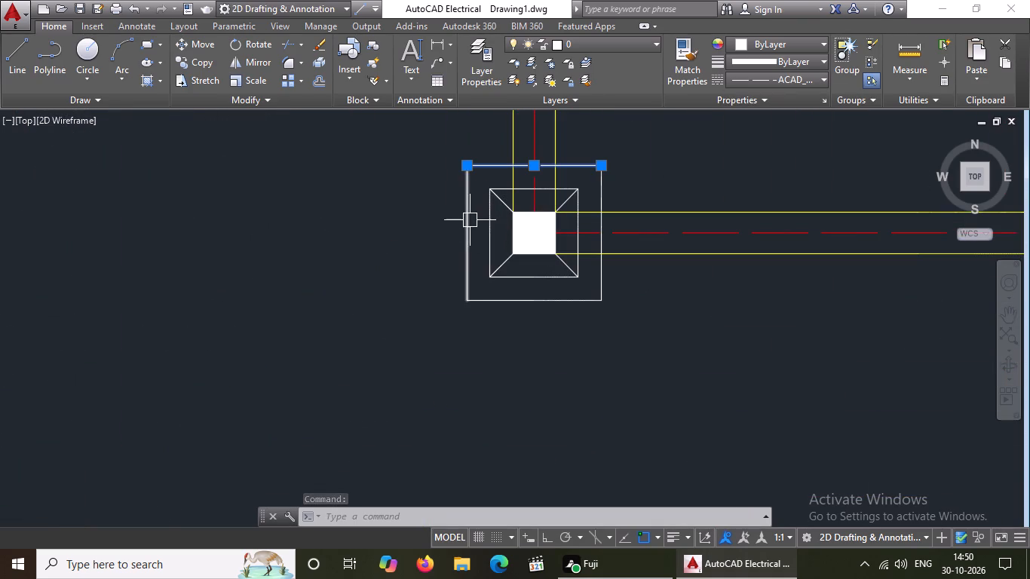
key(Escape)
drag(468, 220, 495, 198)
click(775, 84)
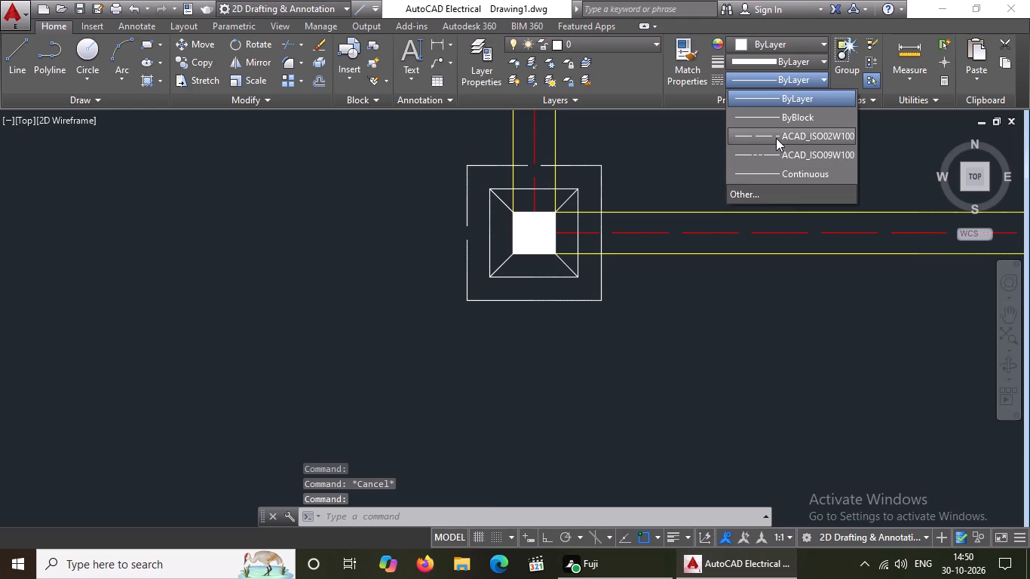
click(776, 137)
key(Escape)
Set the linetype to ACAD_ISO02W100 on the east outer edge of that row's westernmost footing.
click(596, 178)
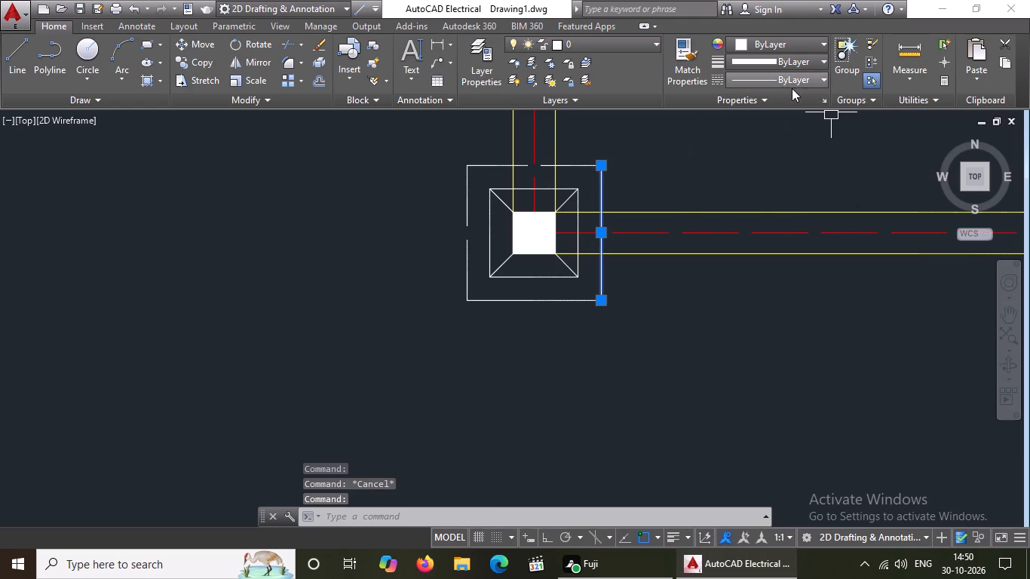
click(795, 69)
key(Escape)
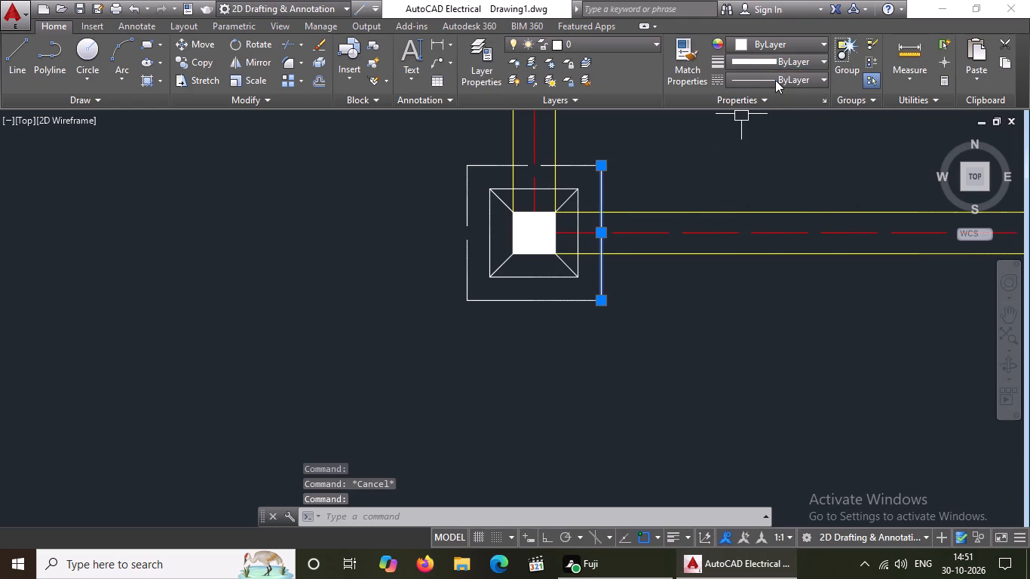
click(776, 79)
click(773, 136)
key(Escape)
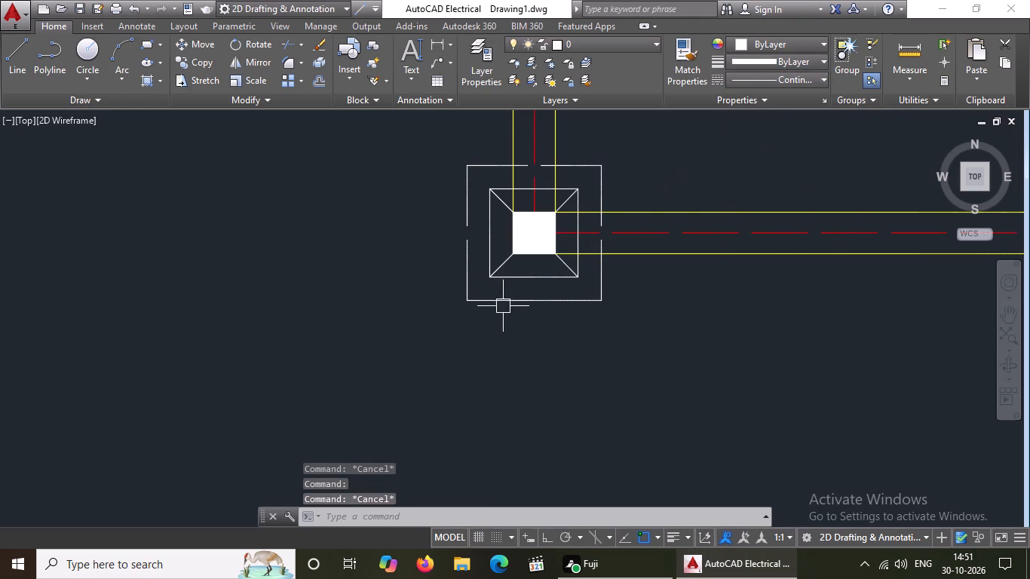
Set the linetype to ACAD_ISO02W100 on the south outer edge of that row's westernmost footing.
drag(529, 302, 542, 284)
click(764, 80)
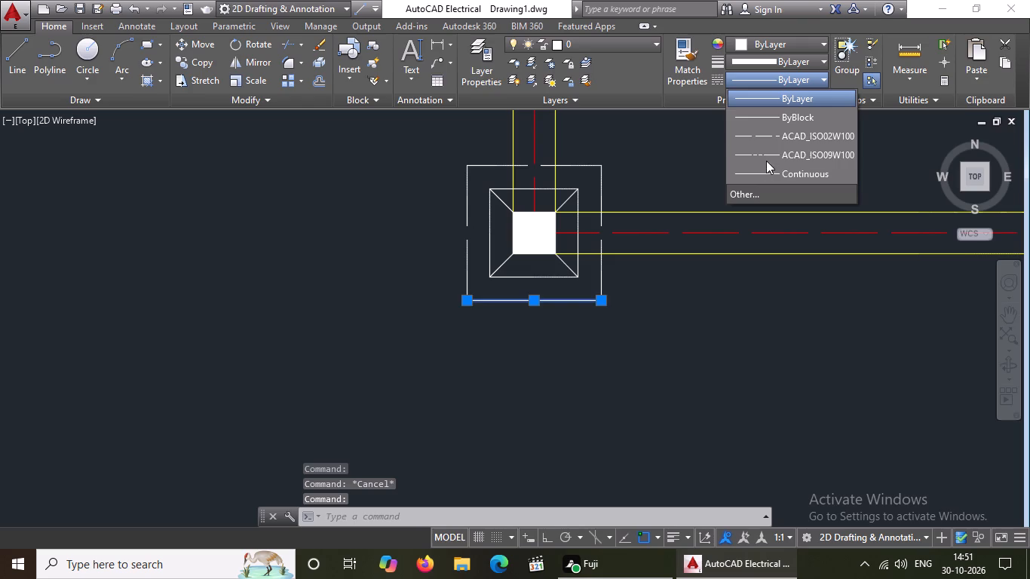
click(771, 137)
key(Escape)
Set the linetype to ACAD_ISO02W100 on the south and east outer edges of the middle footing in the same row.
scroll(481, 199, down, 3)
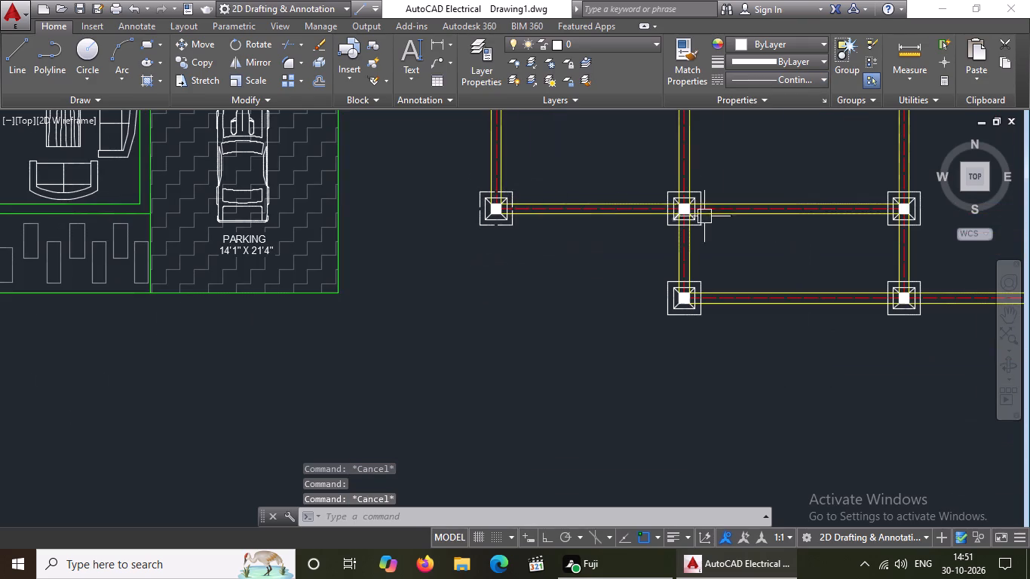
scroll(709, 219, up, 3)
click(653, 247)
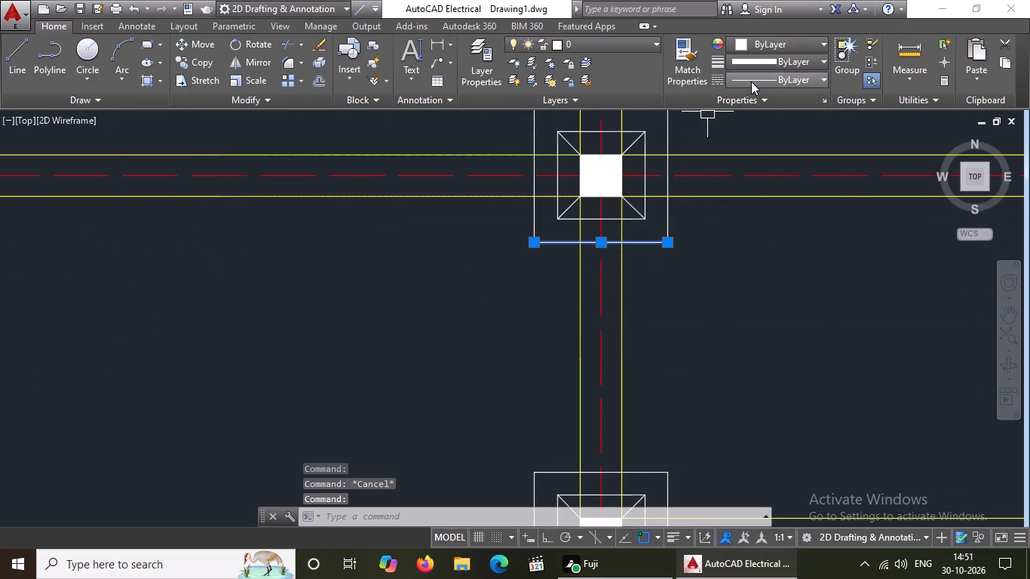
click(752, 81)
click(767, 136)
key(Escape)
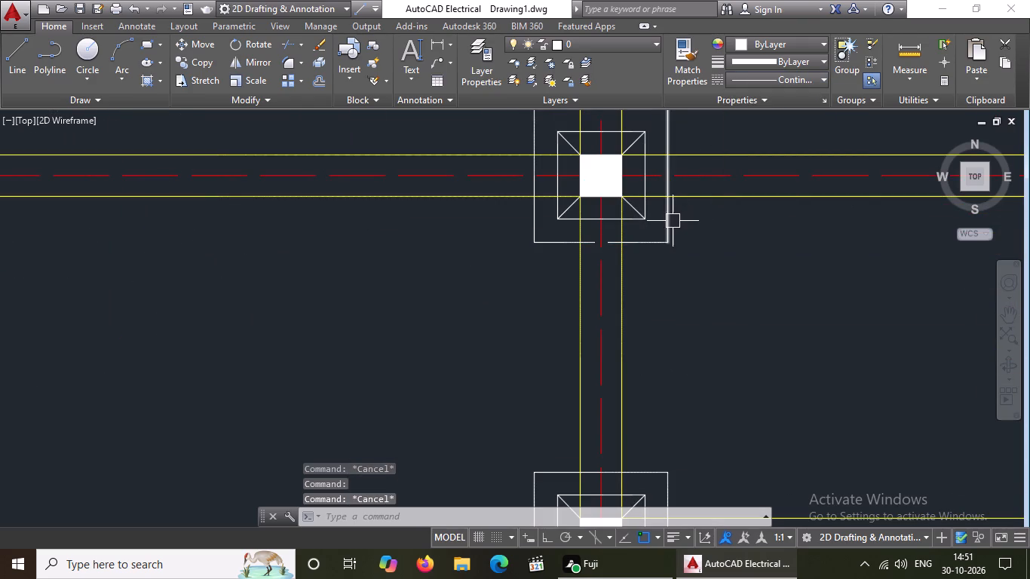
click(671, 222)
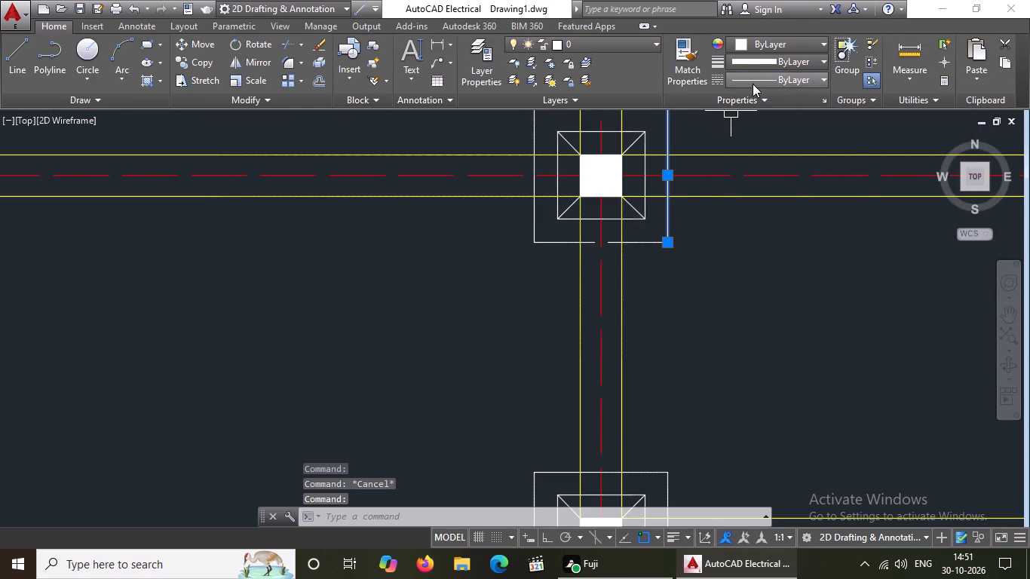
click(753, 84)
click(757, 139)
key(Escape)
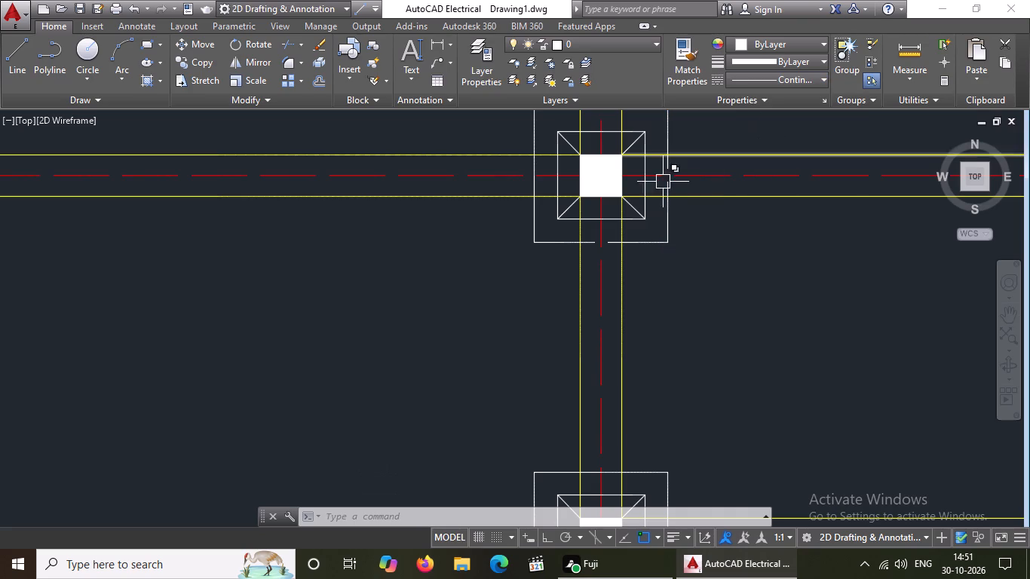
Set the linetype to ACAD_ISO02W100 on the west and north outer edges of that middle footing.
scroll(604, 235, down, 2)
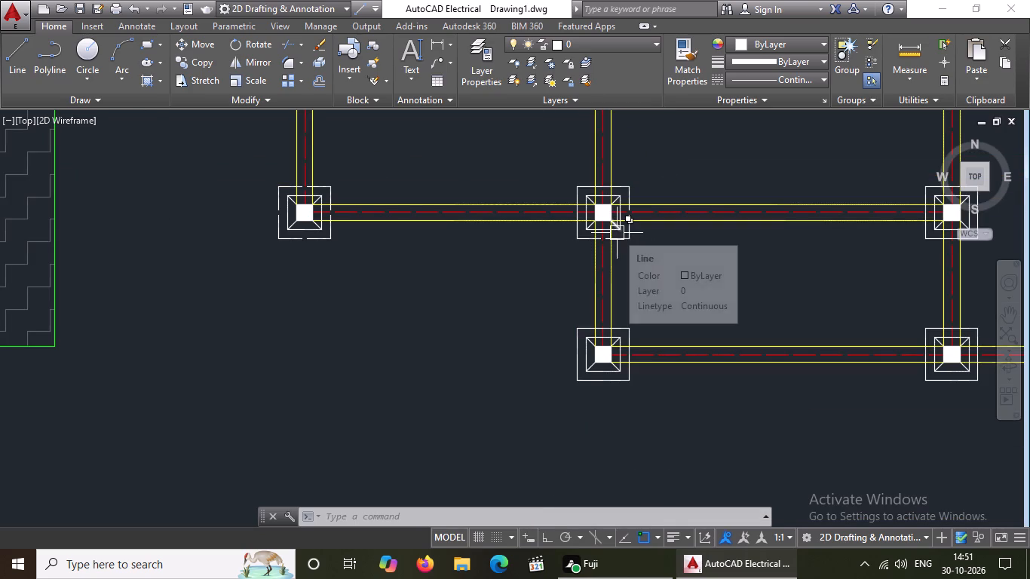
scroll(574, 234, up, 2)
click(587, 224)
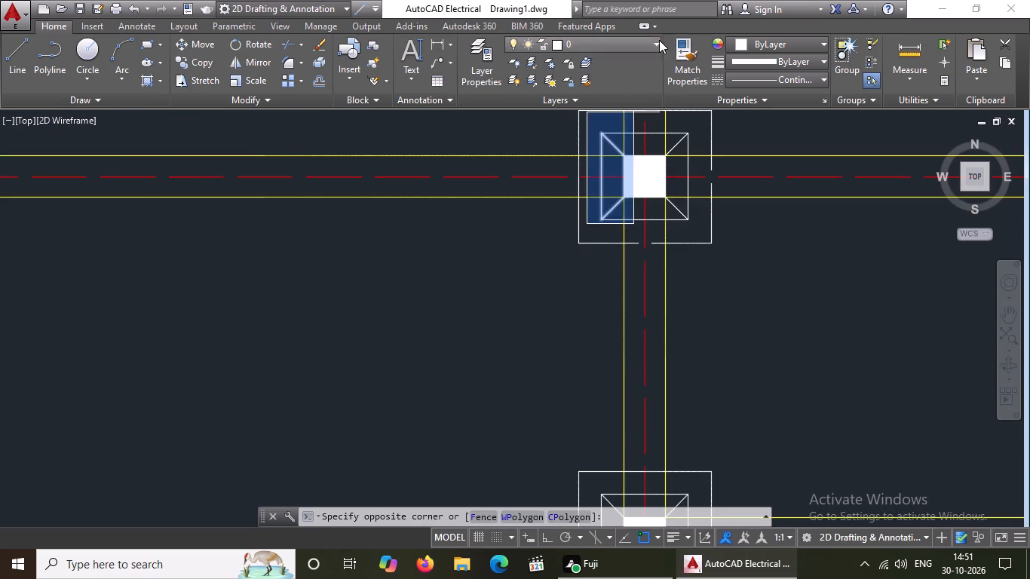
click(570, 222)
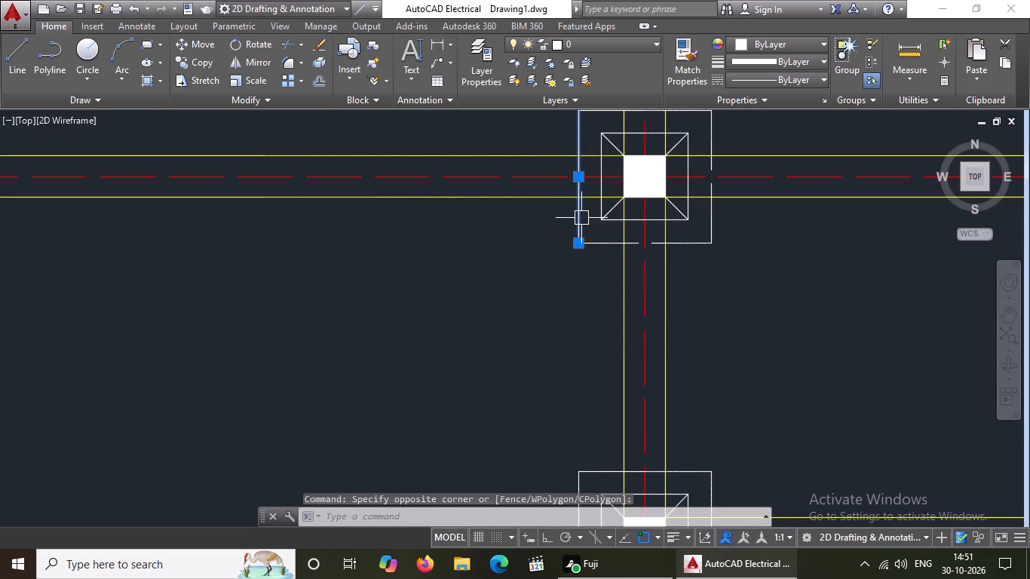
click(781, 82)
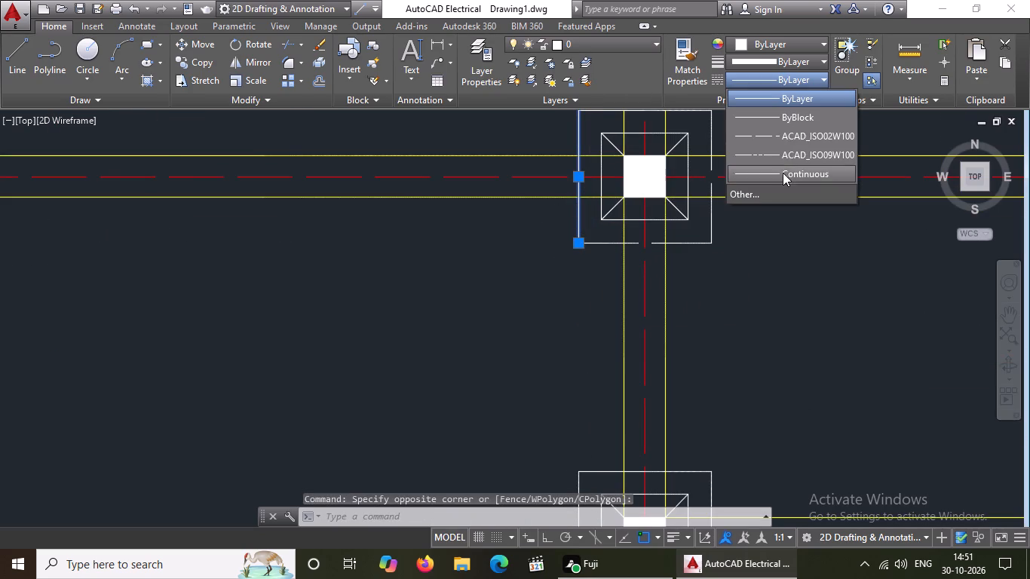
click(768, 140)
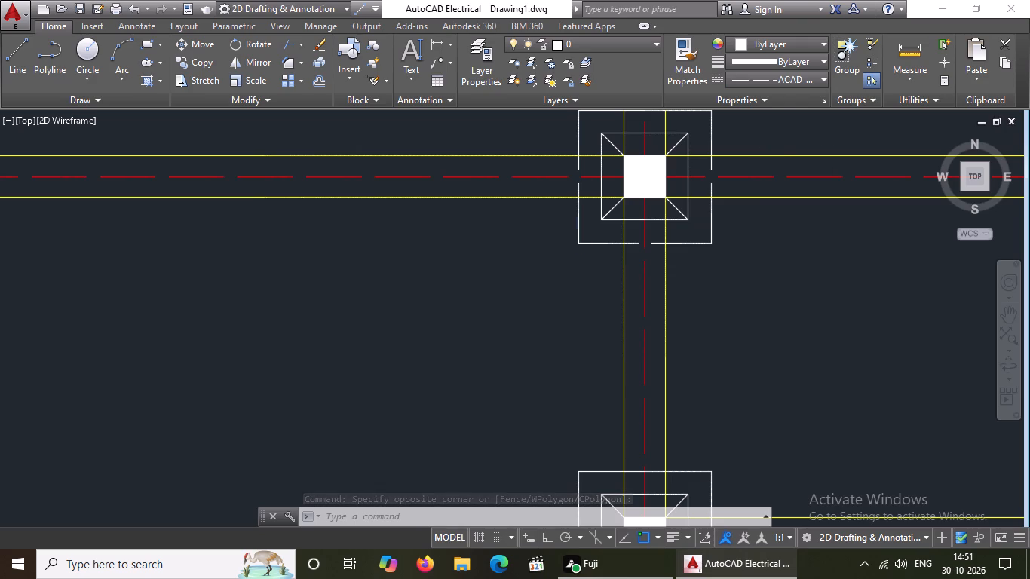
scroll(645, 187, down, 3)
scroll(654, 171, up, 4)
click(658, 155)
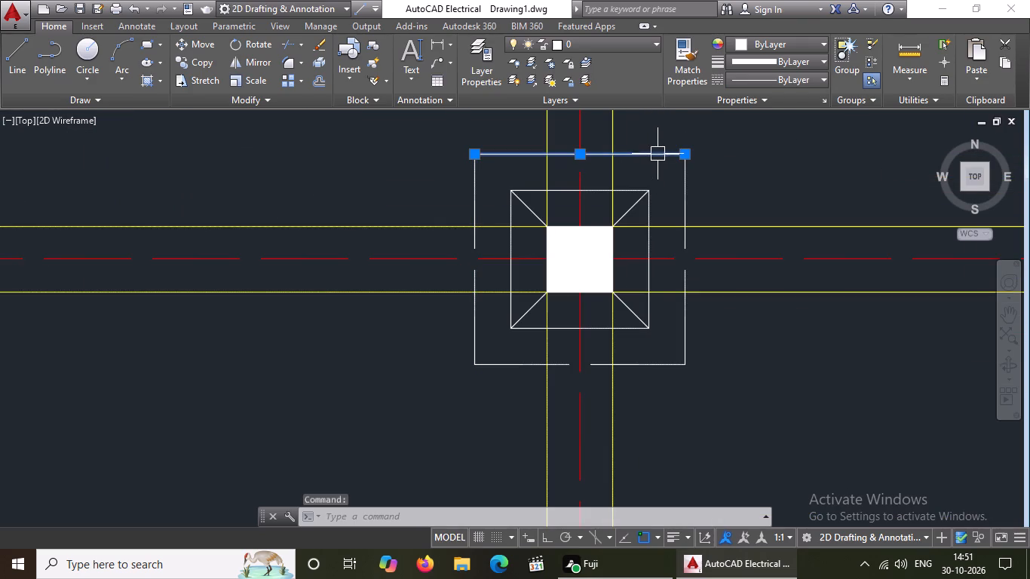
click(756, 81)
click(779, 136)
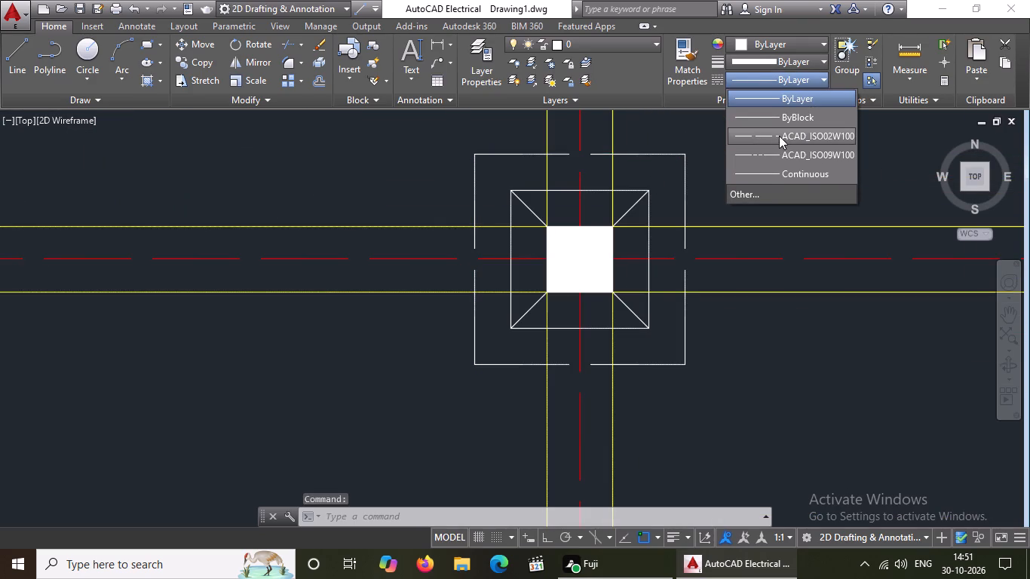
Set the linetype to ACAD_ISO02W100 on the north and east outer edges of the easternmost footing in the same row.
scroll(593, 265, down, 5)
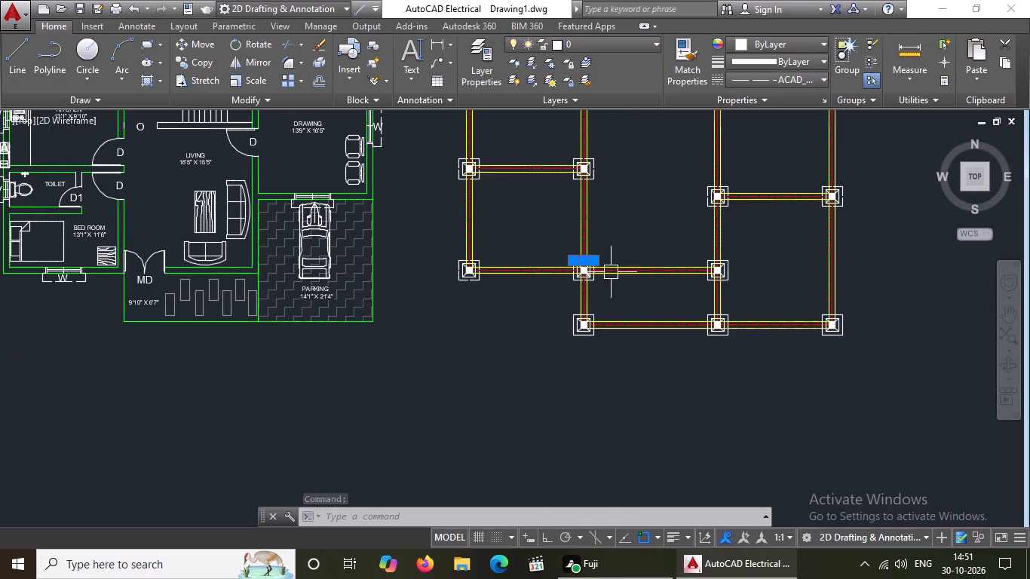
scroll(724, 277, up, 4)
click(715, 169)
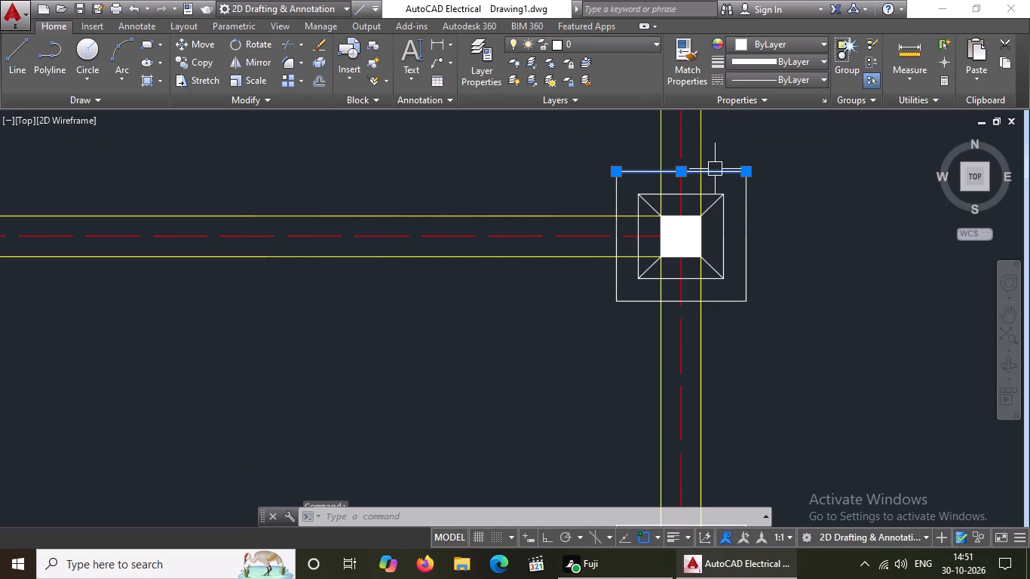
click(746, 77)
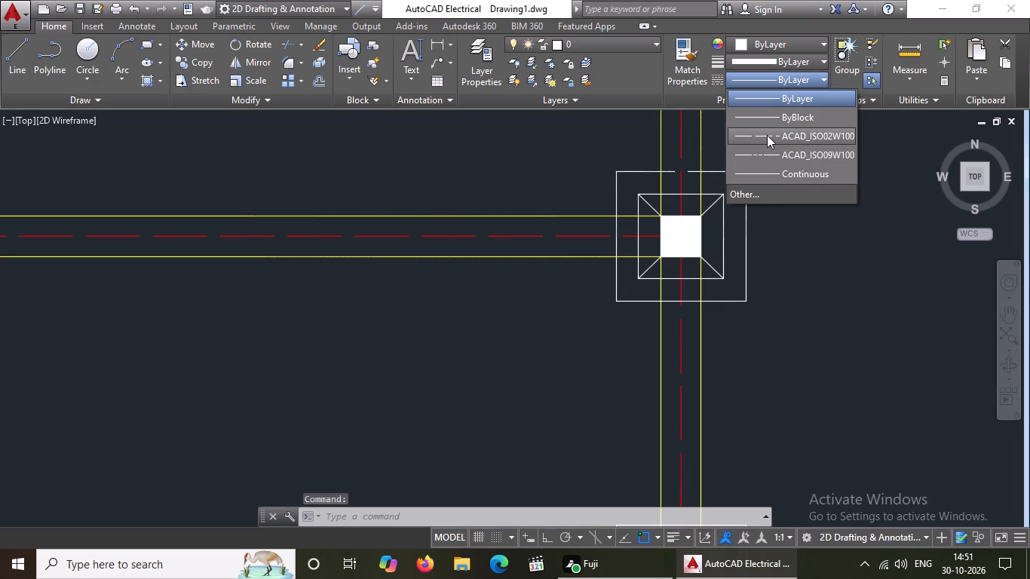
click(767, 135)
scroll(645, 247, down, 3)
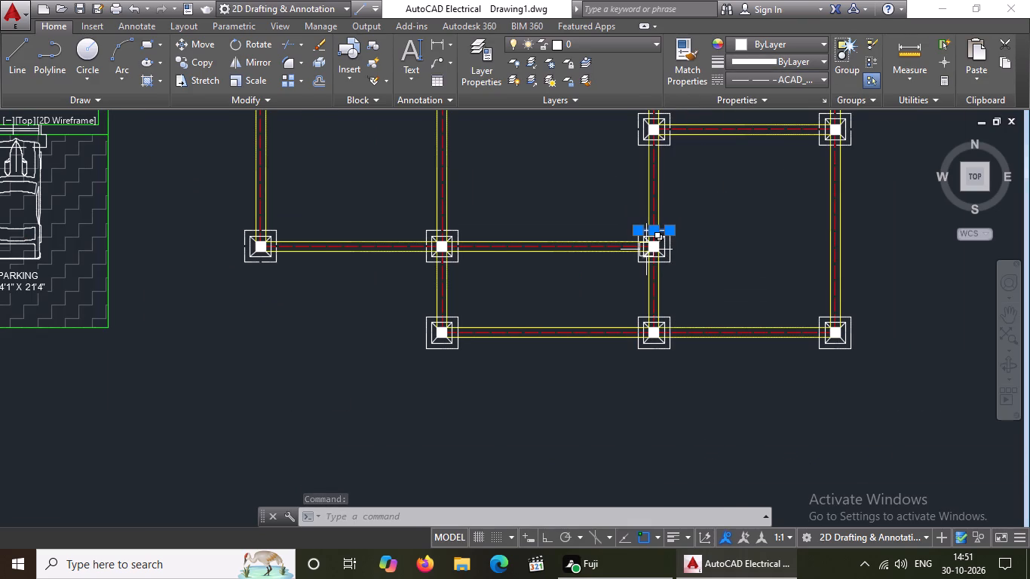
scroll(653, 260, up, 2)
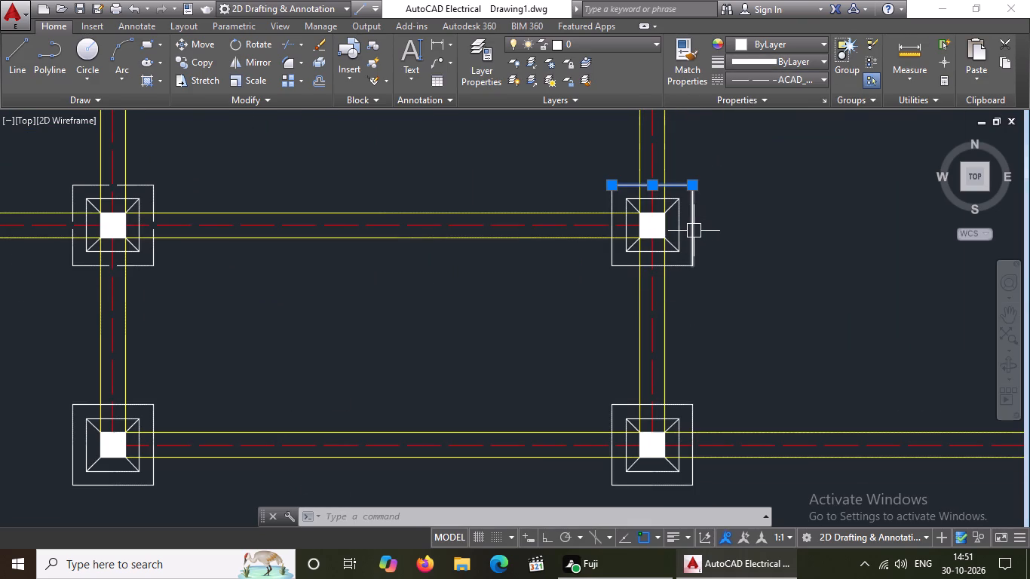
click(688, 237)
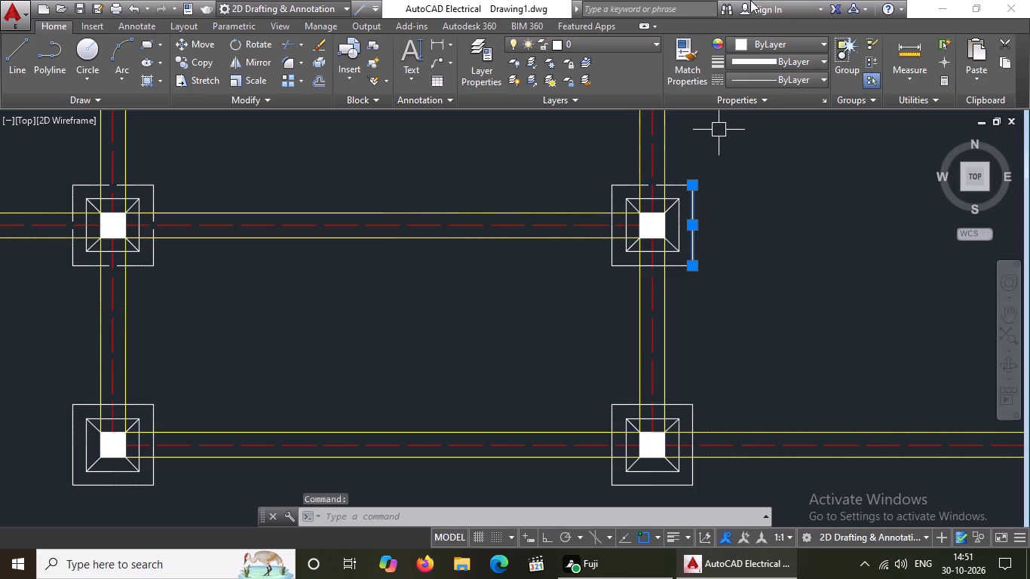
click(763, 78)
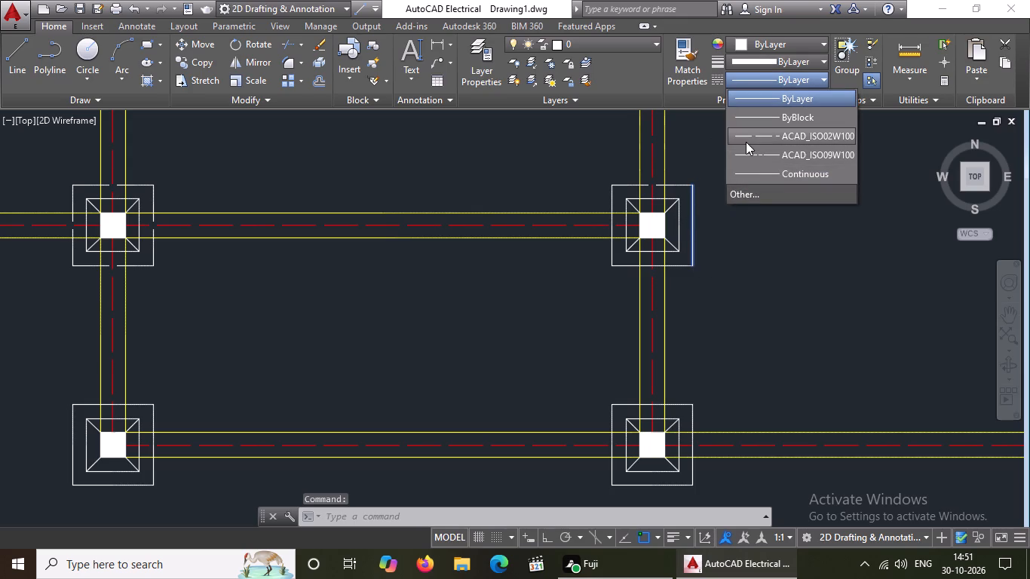
click(746, 139)
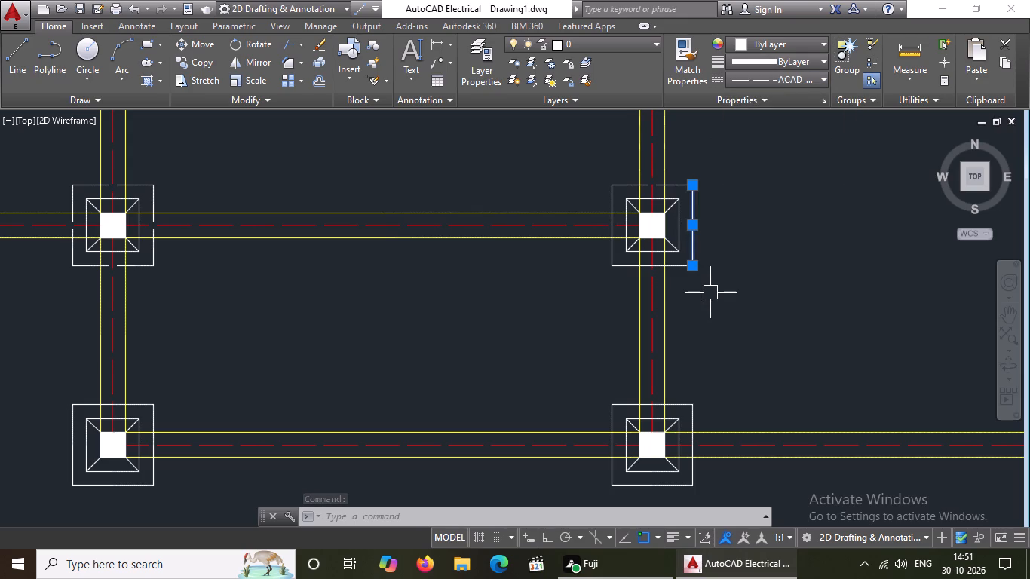
key(Escape)
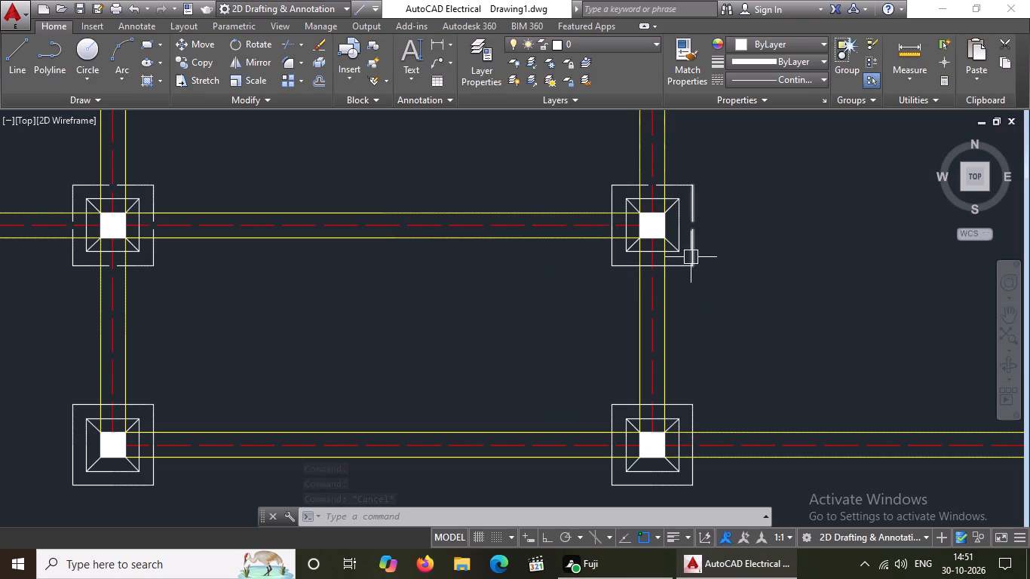
Set the linetype to ACAD_ISO02W100 on the south and west outer edges of that easternmost footing.
click(682, 268)
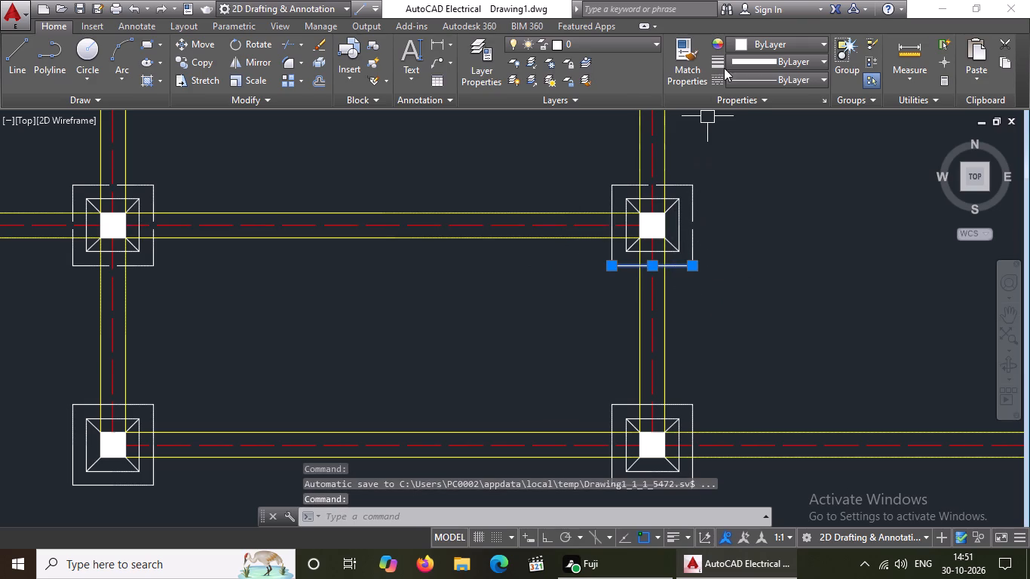
click(756, 73)
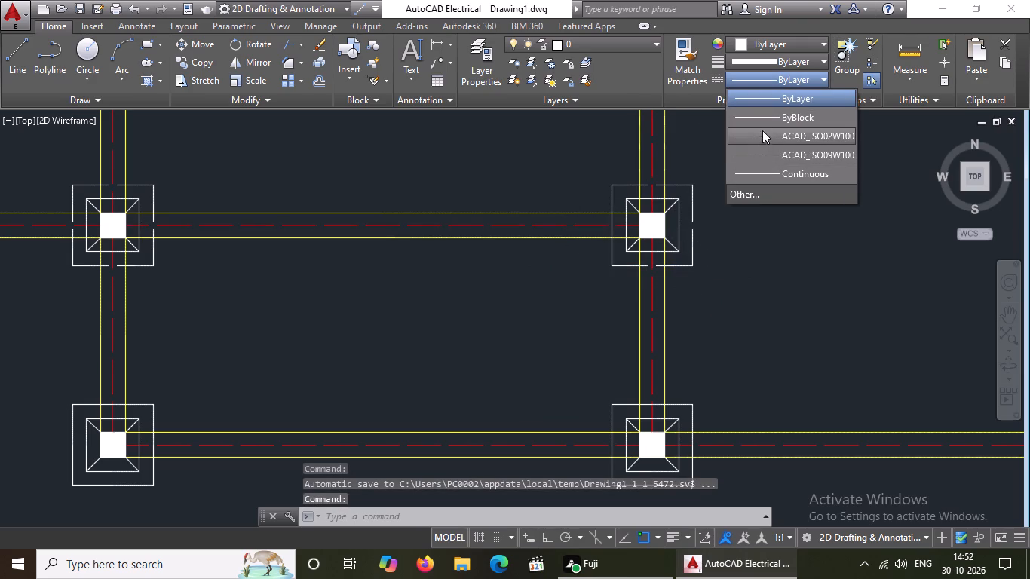
click(763, 134)
key(Escape)
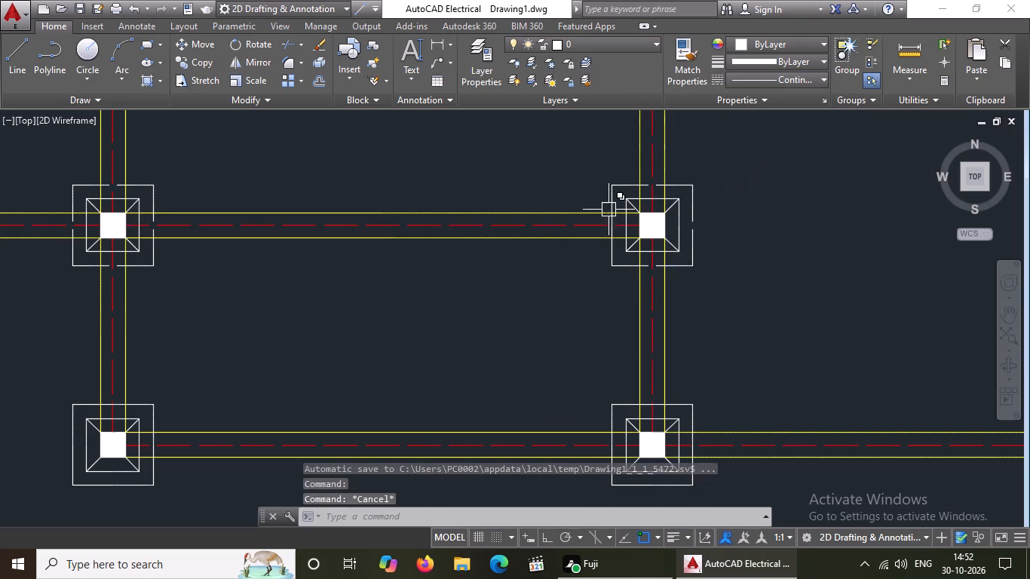
drag(612, 192, 617, 185)
click(743, 83)
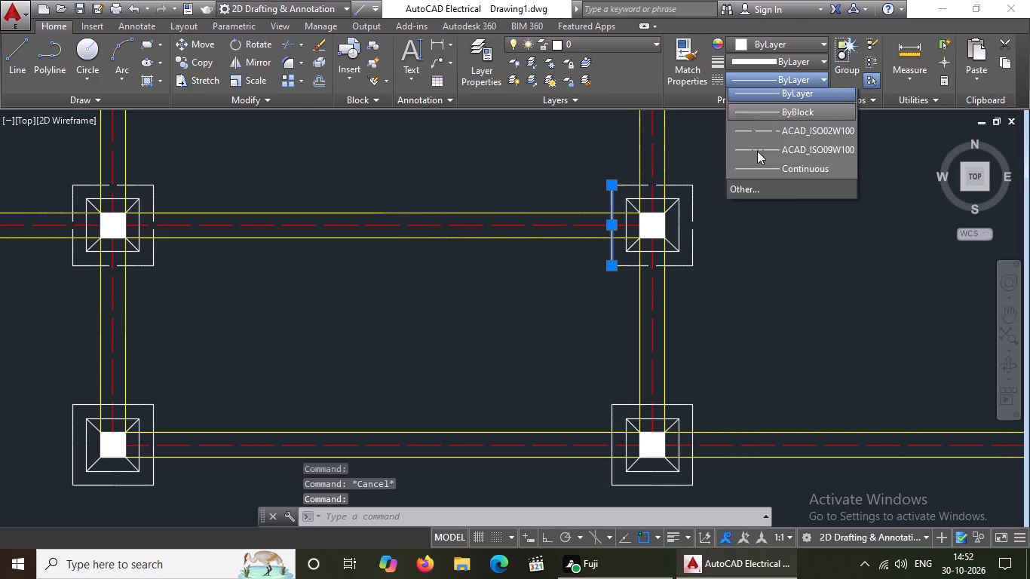
click(758, 134)
key(Escape)
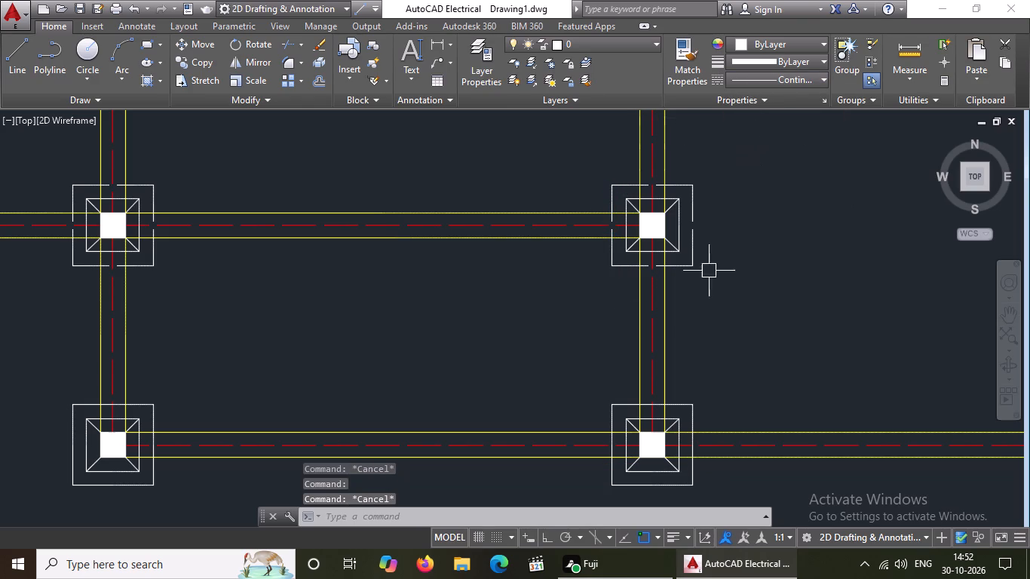
Set the linetype to ACAD_ISO02W100 on the south outer edge of the westernmost footing in the southernmost row.
scroll(627, 328, down, 3)
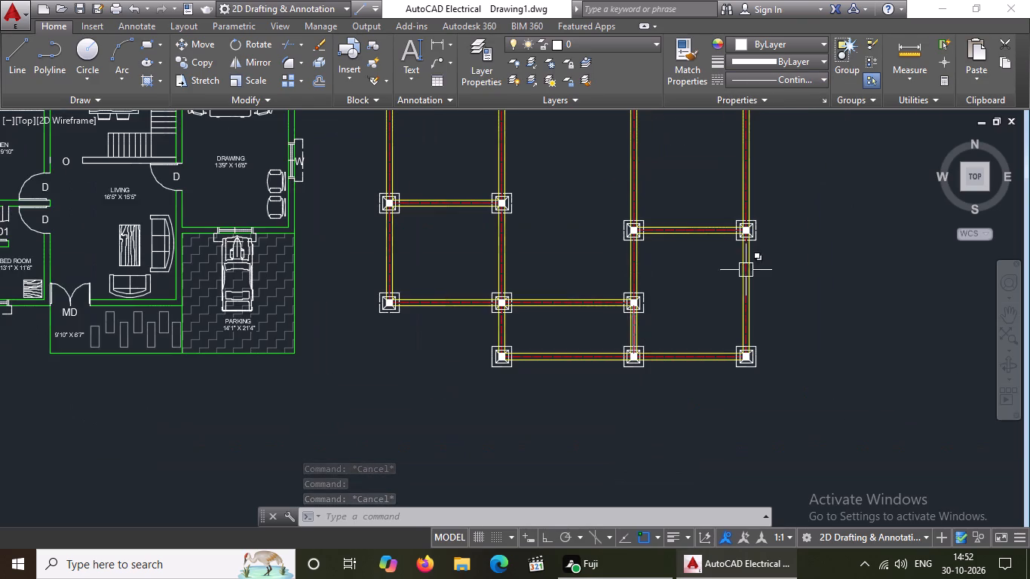
scroll(756, 262, up, 3)
scroll(757, 262, down, 2)
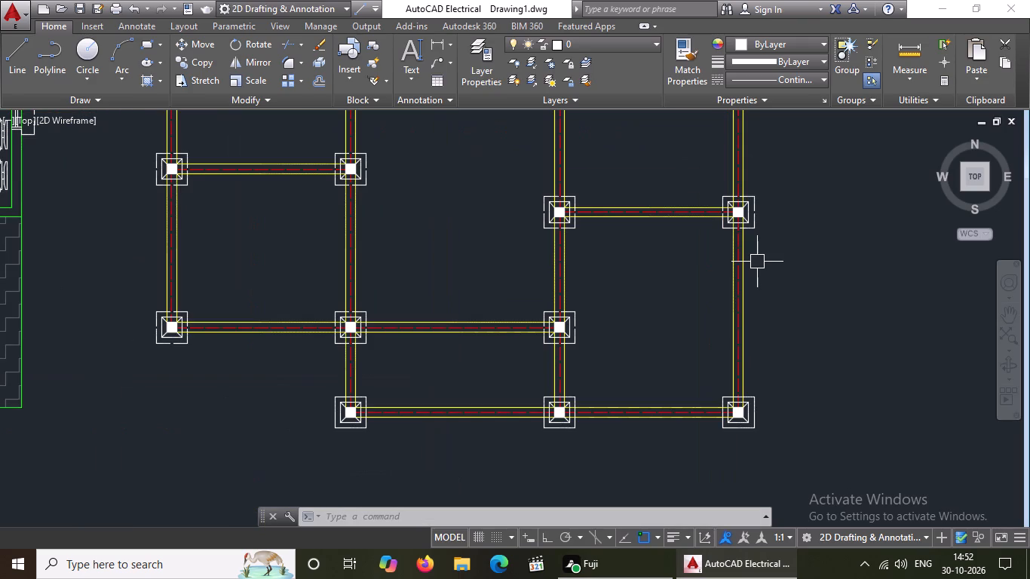
scroll(307, 418, up, 2)
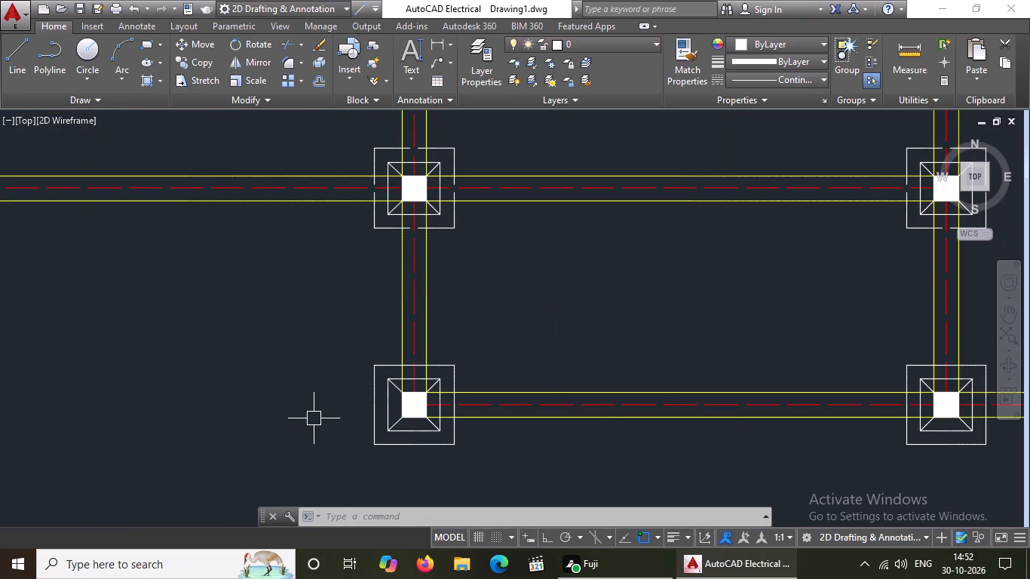
click(408, 441)
click(791, 49)
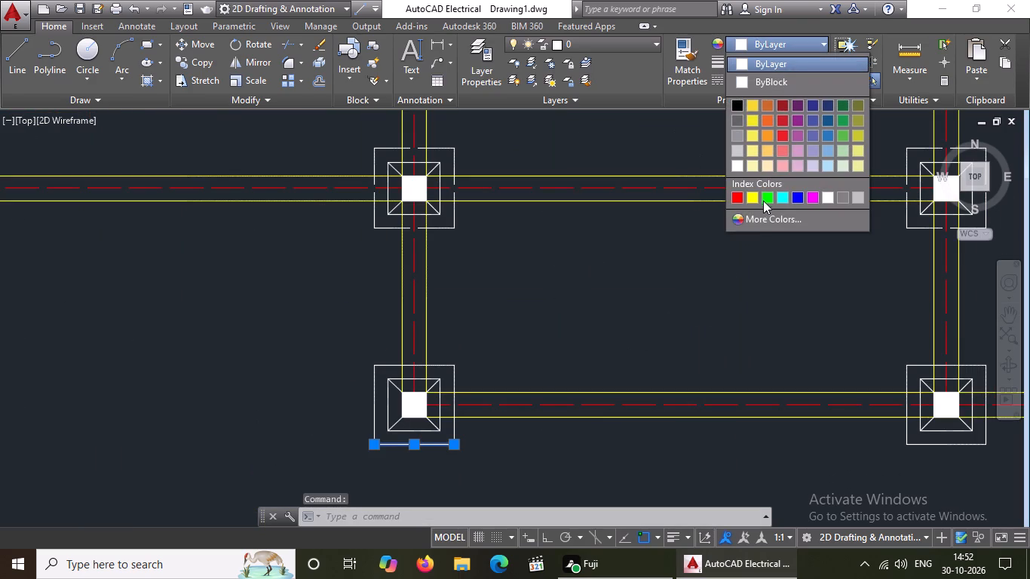
key(Escape)
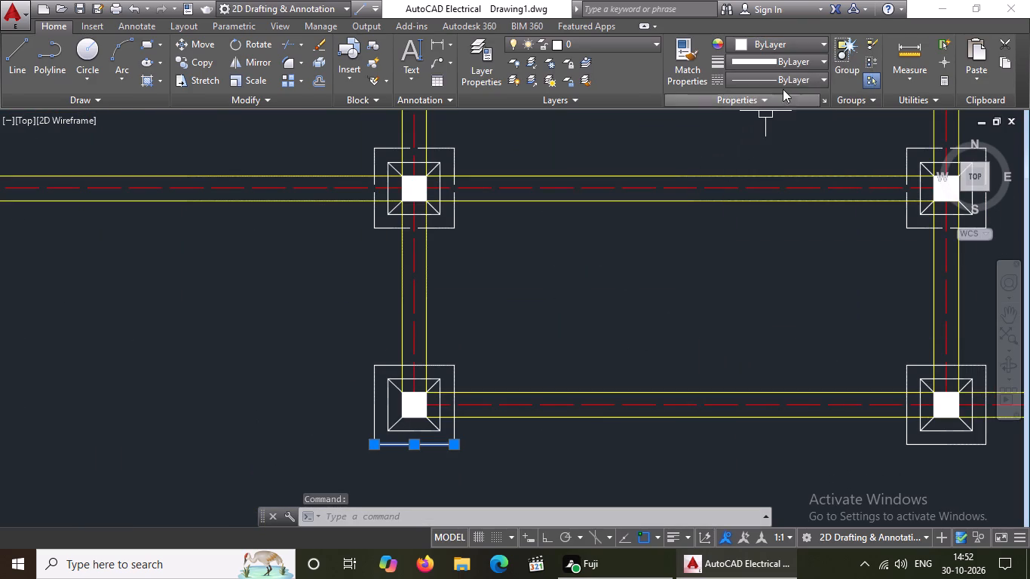
click(792, 78)
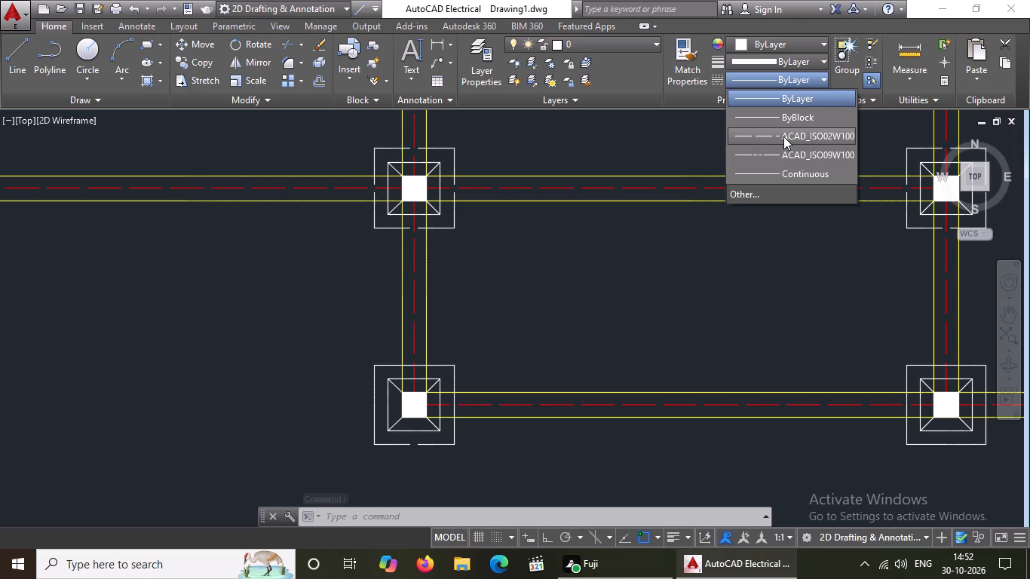
click(784, 136)
key(Escape)
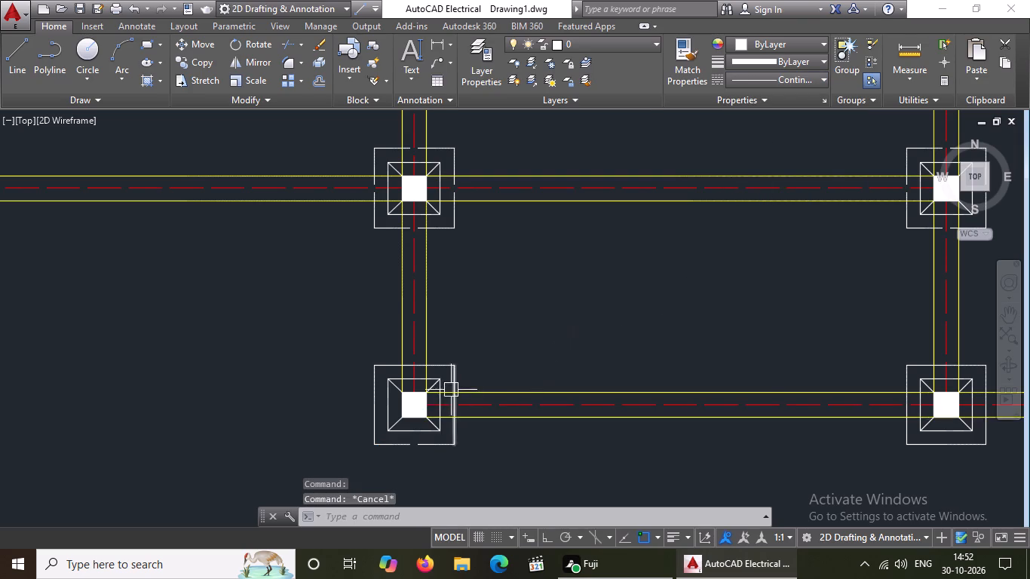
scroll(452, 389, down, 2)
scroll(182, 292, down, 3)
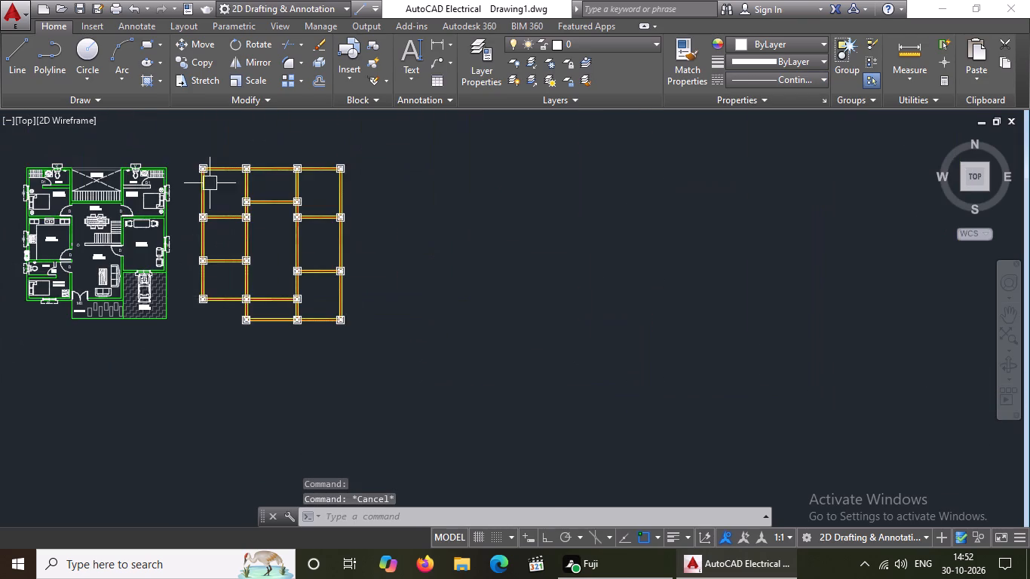
Inspect the footings' outer squares from the northern row down to the southernmost row for edges still lacking the dashed linetype.
scroll(213, 174, up, 3)
scroll(294, 165, up, 1)
scroll(295, 167, down, 1)
scroll(442, 167, up, 2)
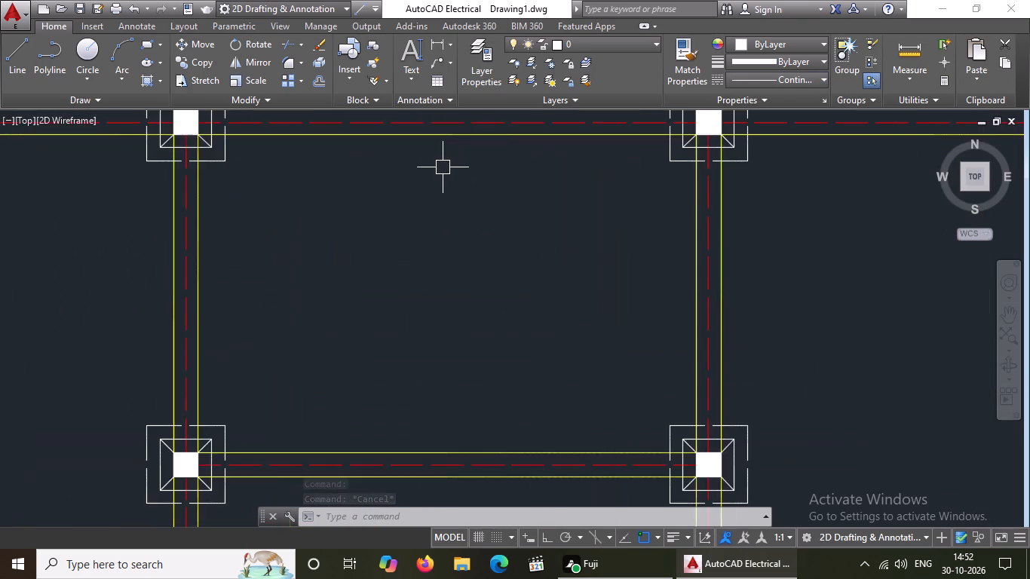
scroll(443, 167, down, 2)
scroll(403, 248, up, 2)
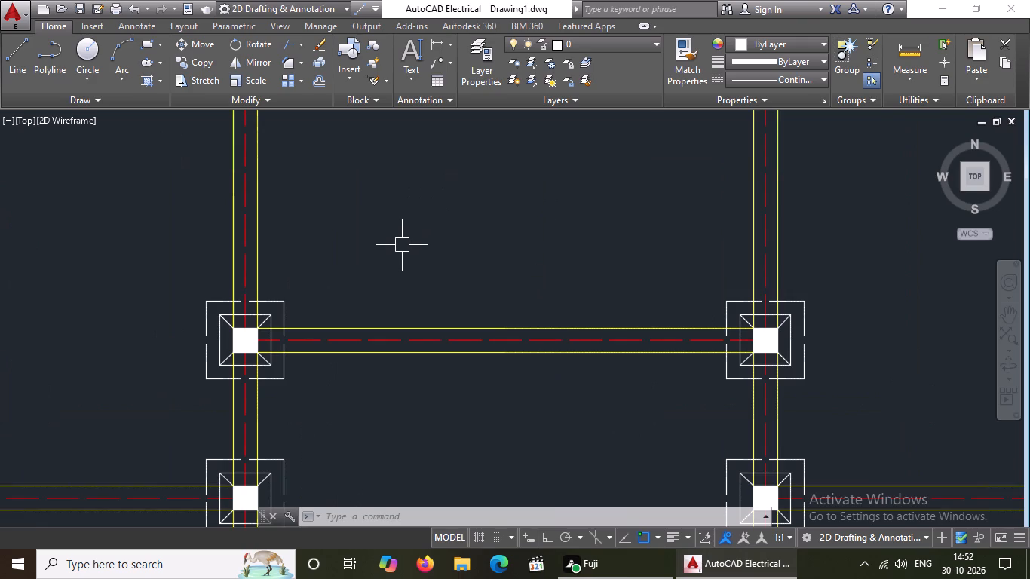
scroll(402, 245, down, 2)
scroll(277, 360, up, 3)
scroll(277, 350, down, 3)
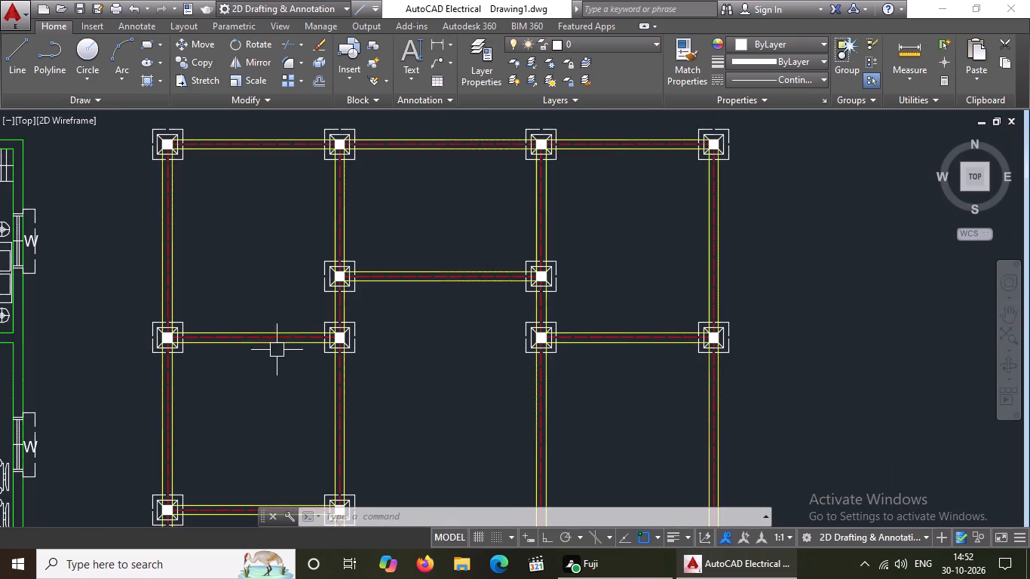
scroll(570, 374, up, 3)
scroll(585, 376, down, 3)
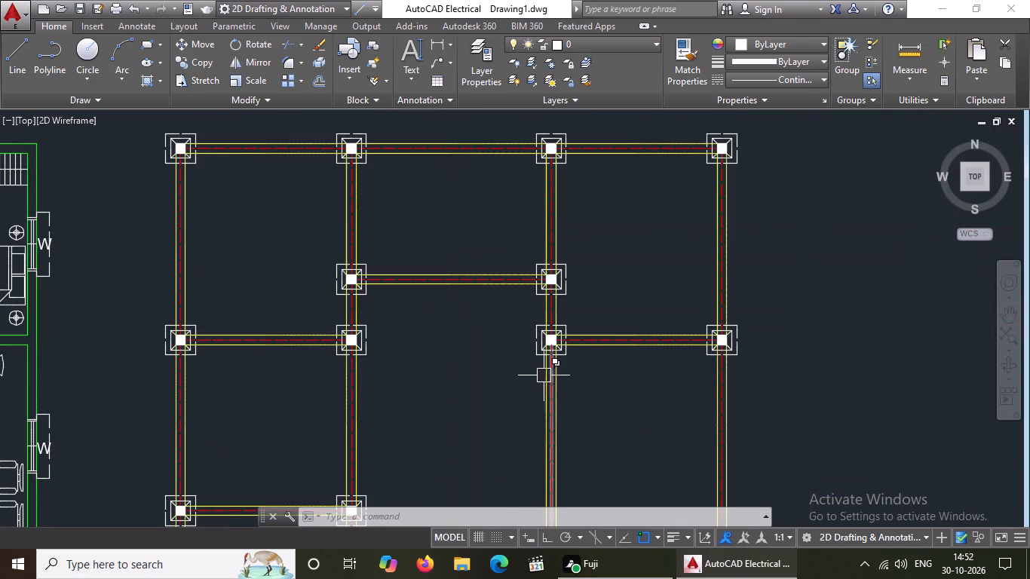
scroll(541, 367, down, 2)
scroll(494, 435, up, 3)
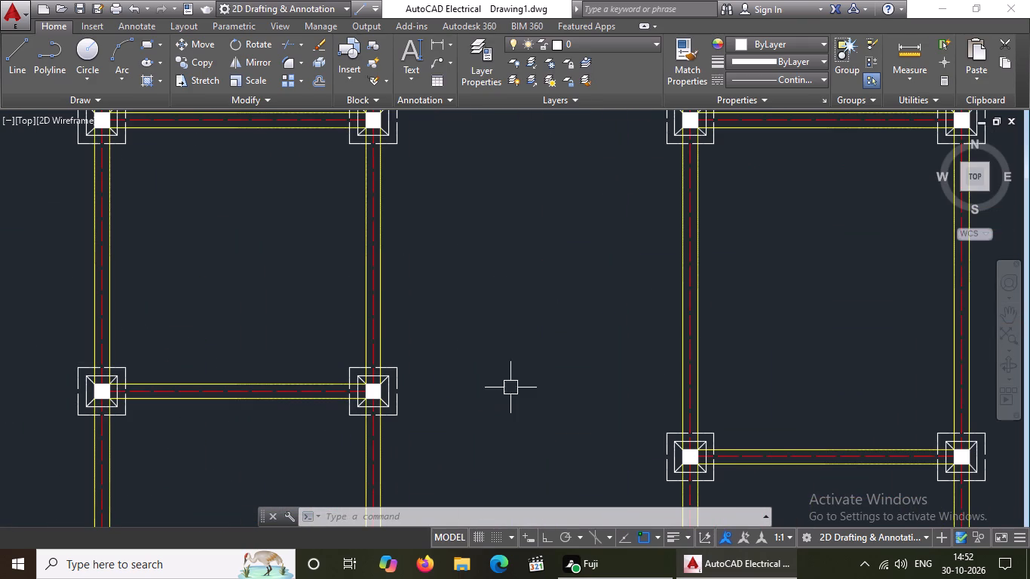
scroll(550, 332, down, 3)
scroll(531, 455, up, 3)
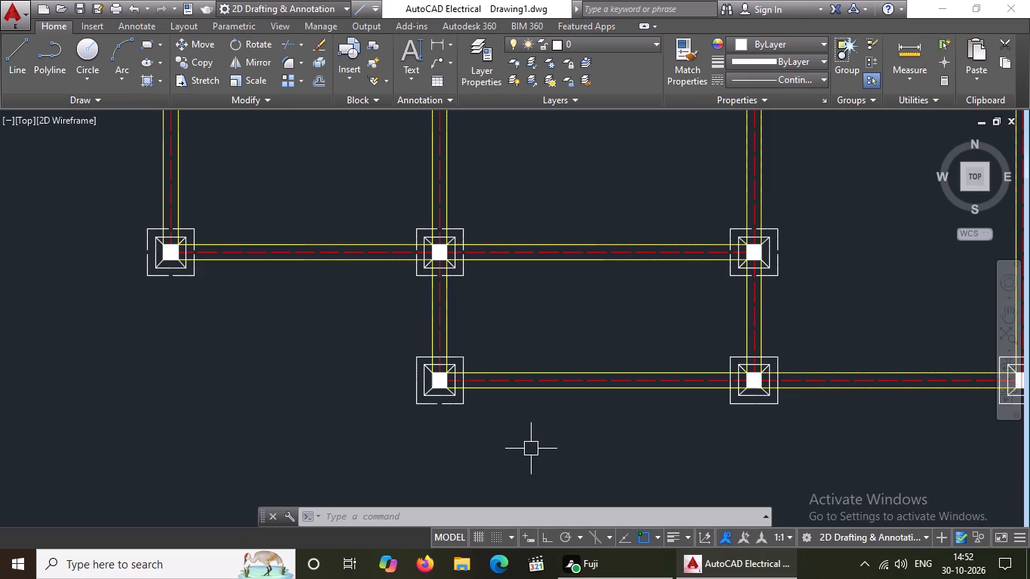
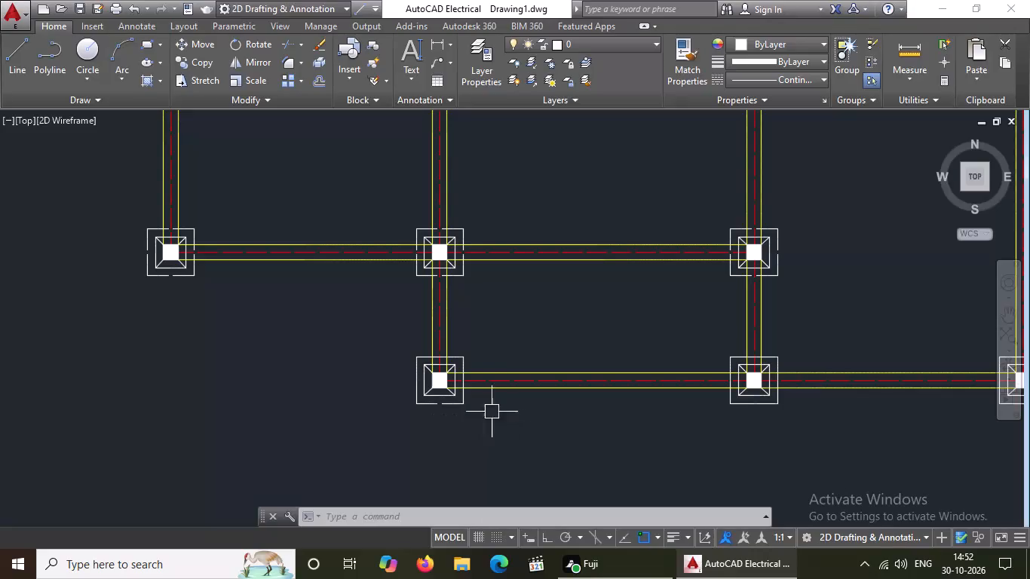
Apply the ACAD_ISO02W100 linetype to the right, top and left outer edges of the footing at the bottom beam row's left end.
scroll(464, 374, up, 1)
click(464, 359)
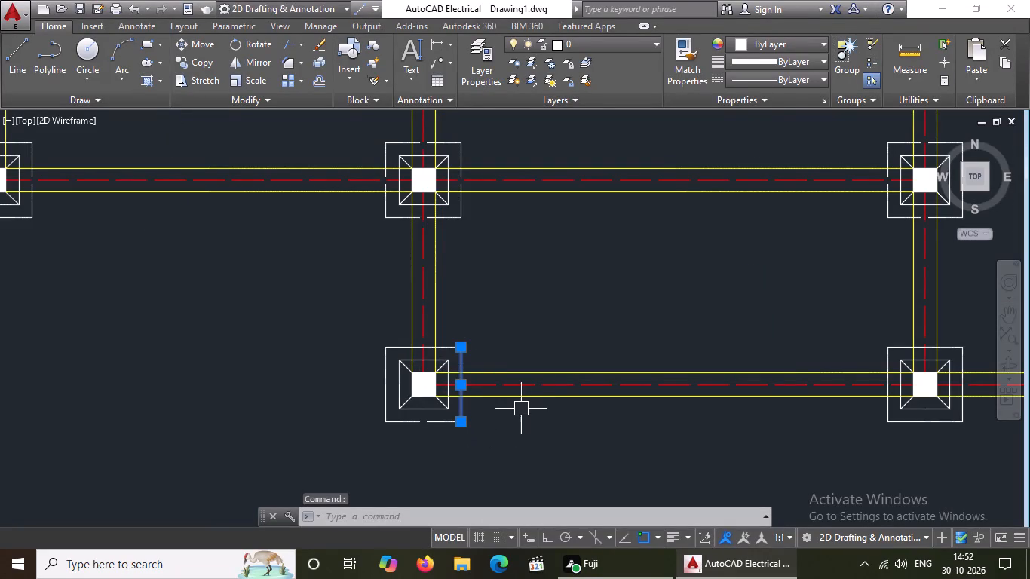
click(768, 76)
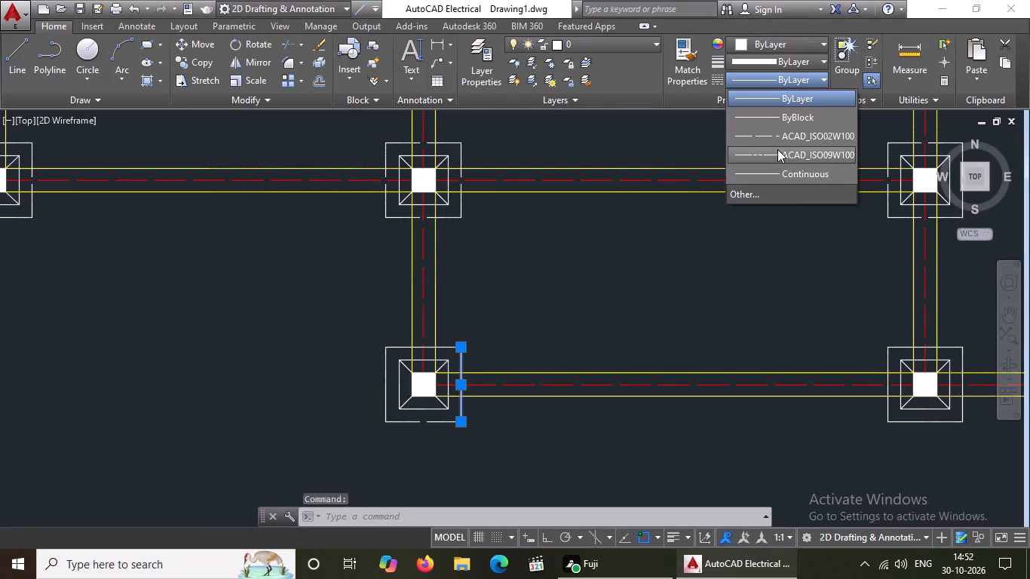
click(780, 136)
key(Escape)
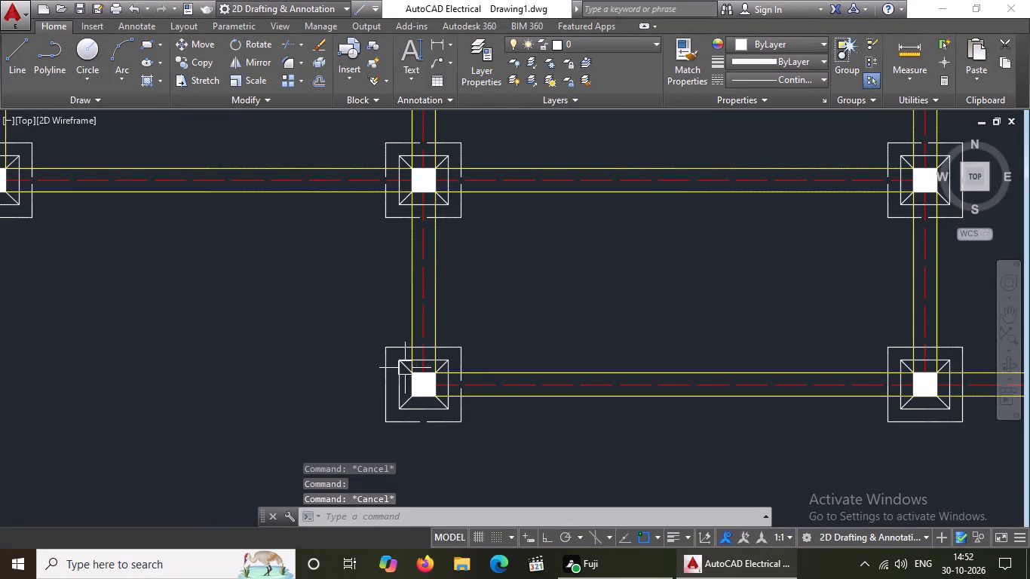
click(394, 345)
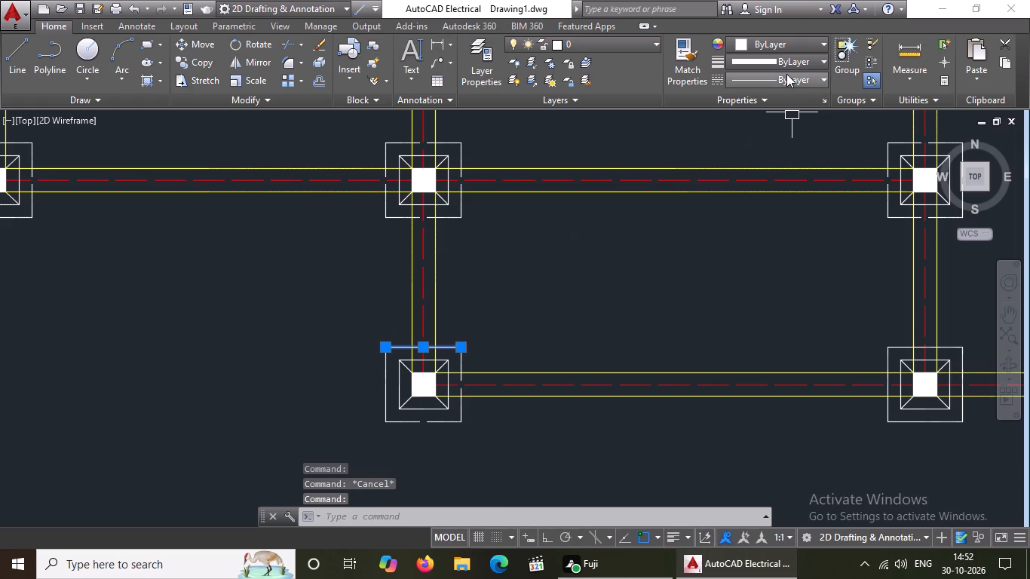
click(786, 74)
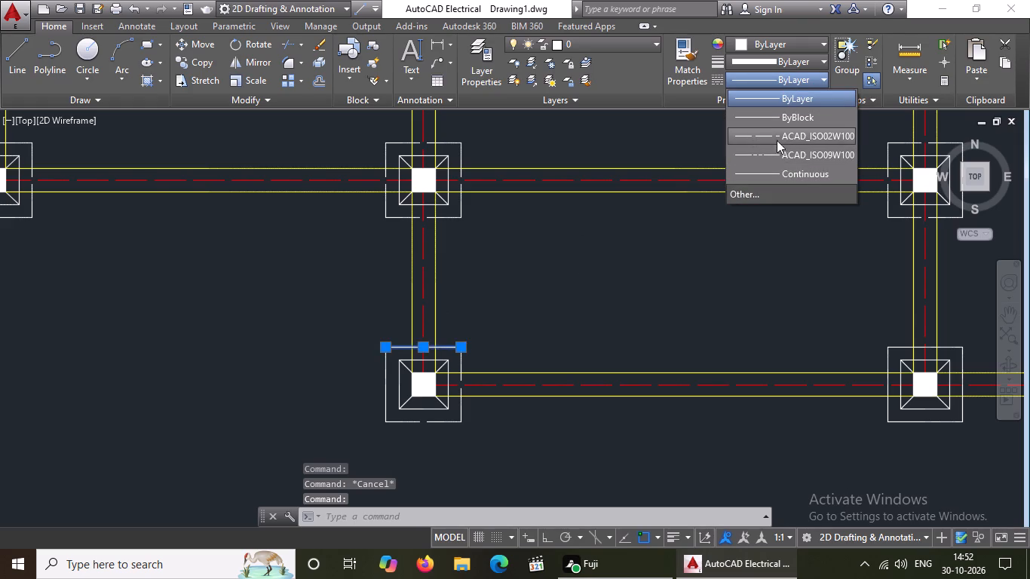
click(777, 131)
key(Escape)
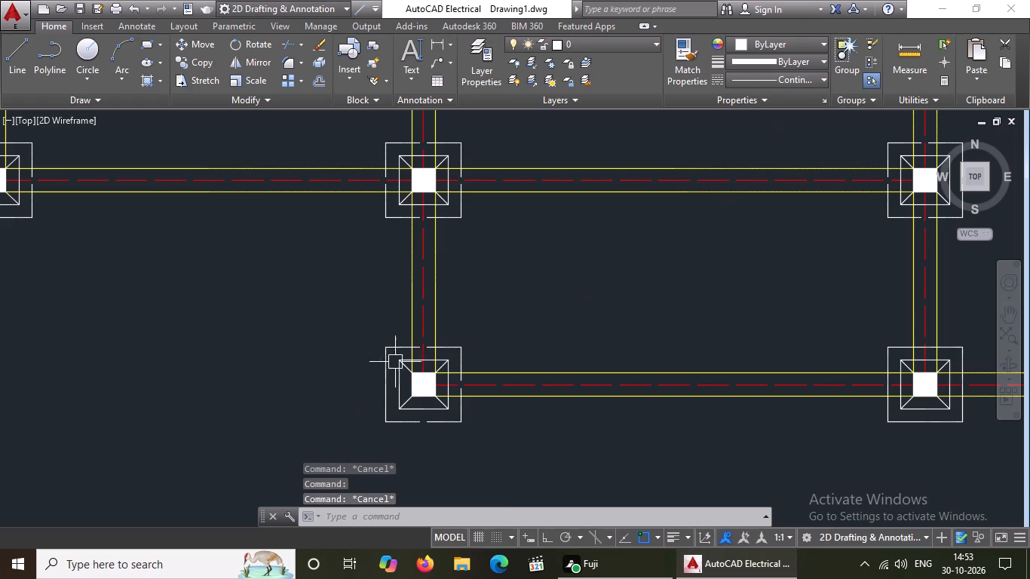
click(391, 376)
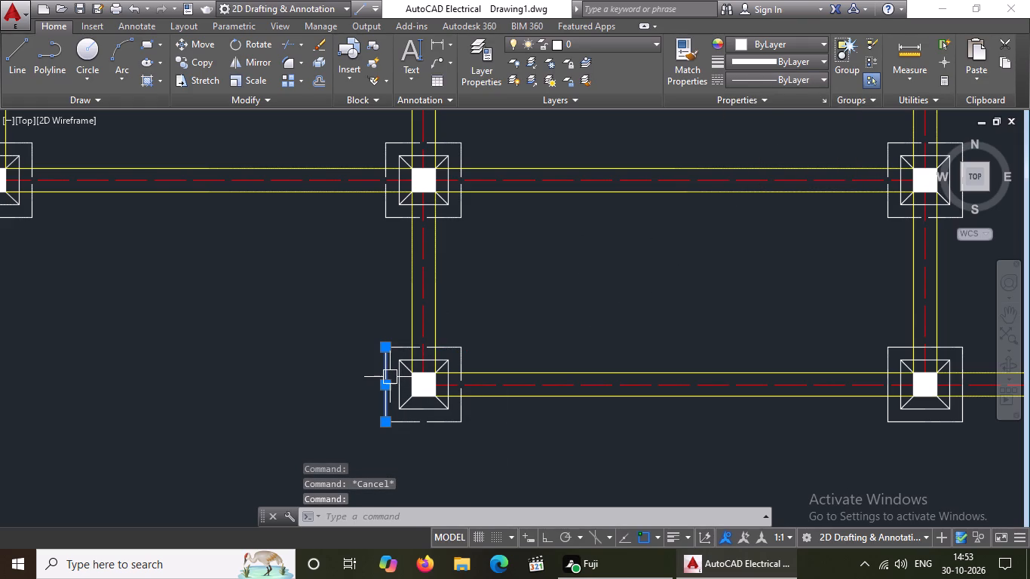
click(746, 78)
click(751, 139)
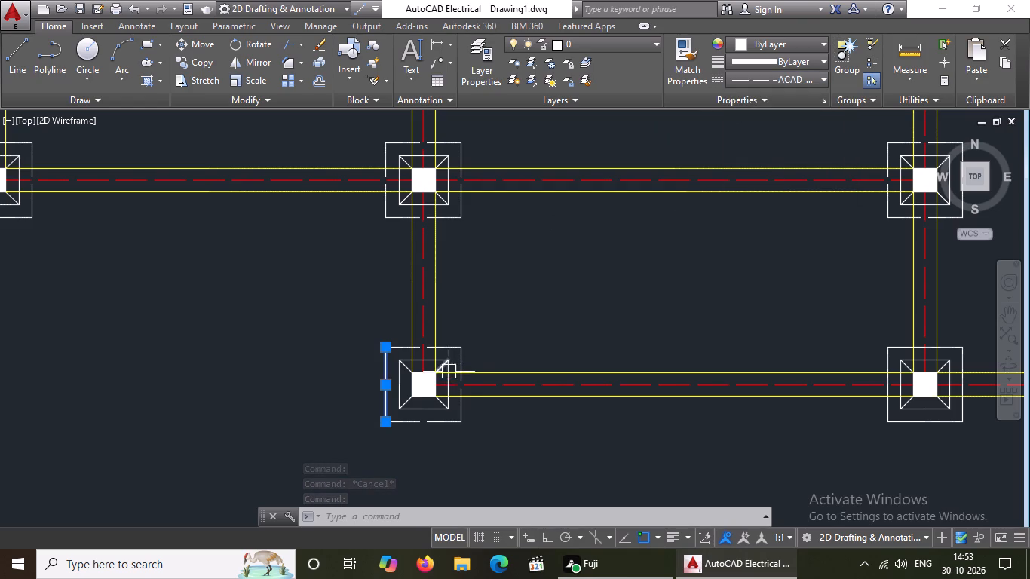
scroll(449, 372, down, 1)
key(Escape)
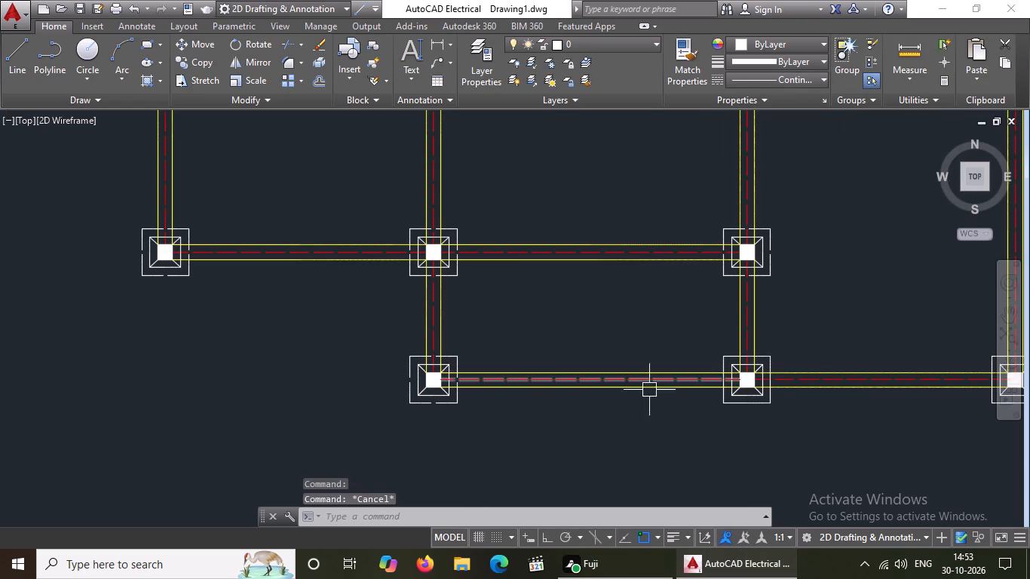
Apply the ACAD_ISO02W100 linetype to the bottom and right outer edges of the middle footing on the bottom beam row.
scroll(783, 400, up, 1)
click(720, 406)
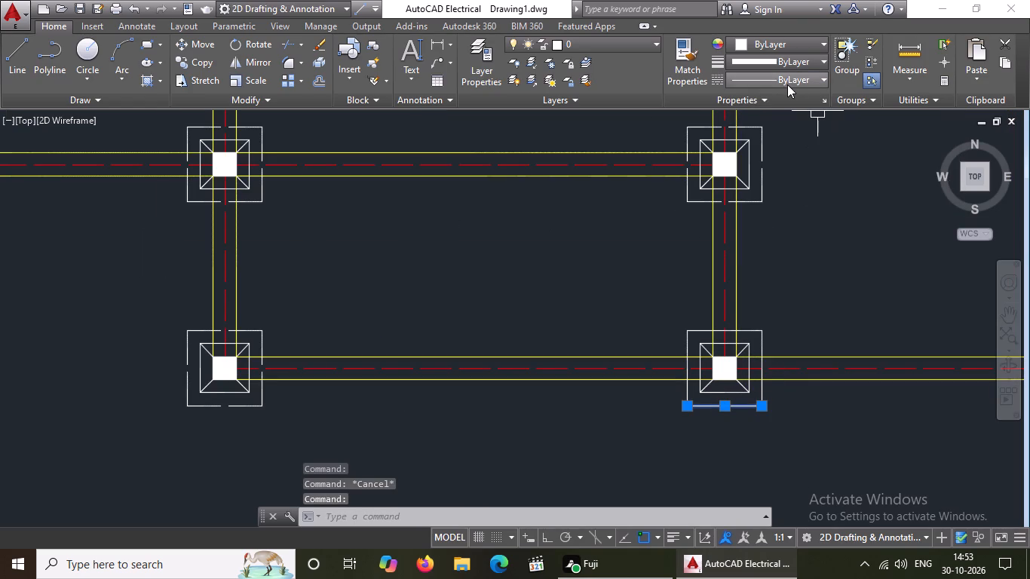
click(792, 80)
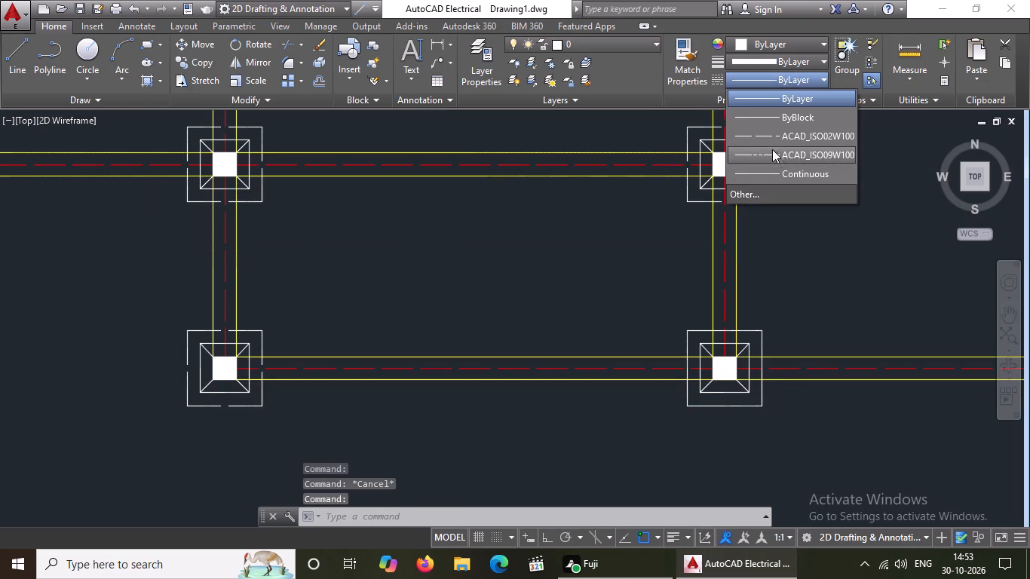
click(776, 134)
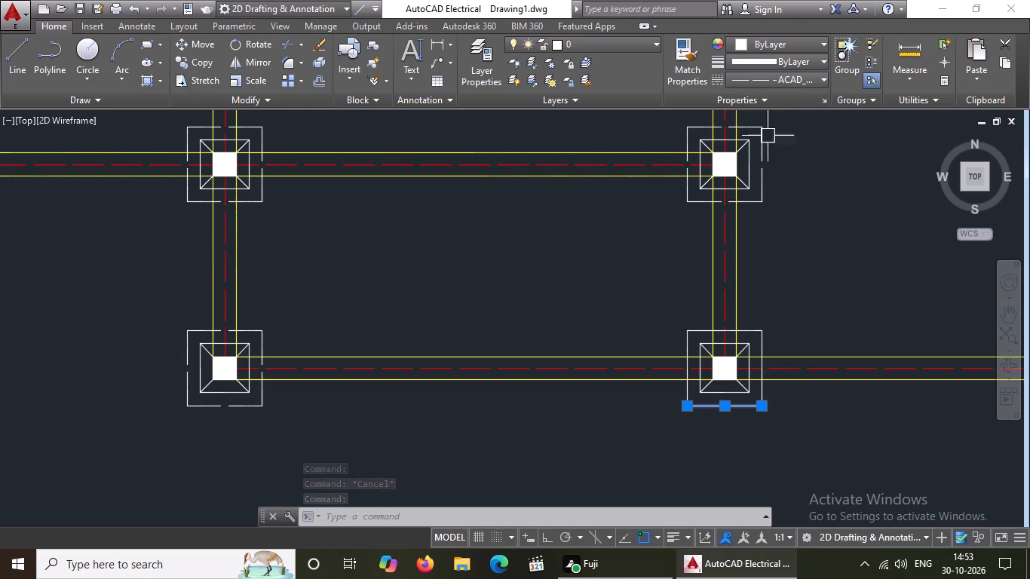
key(Escape)
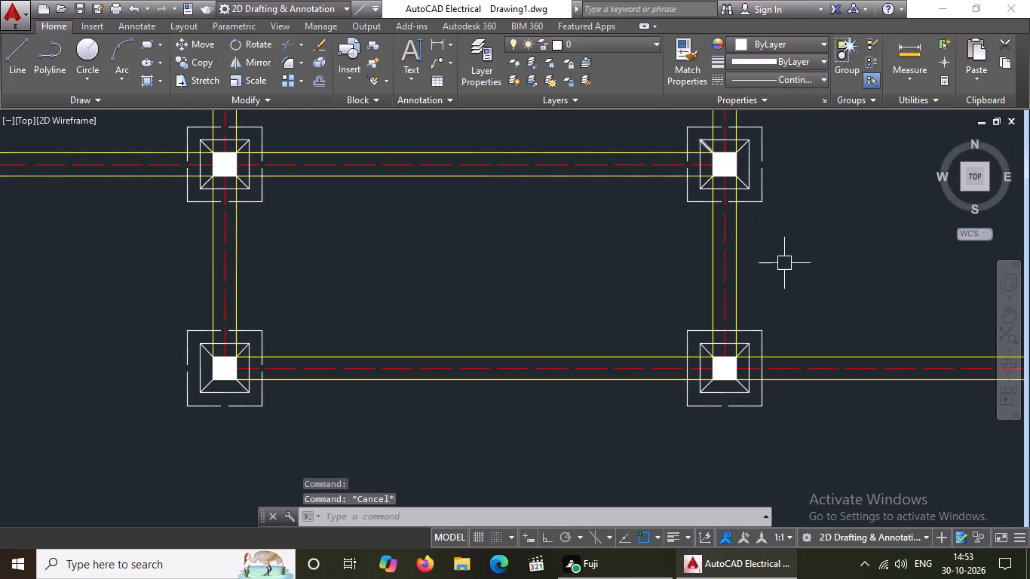
click(762, 394)
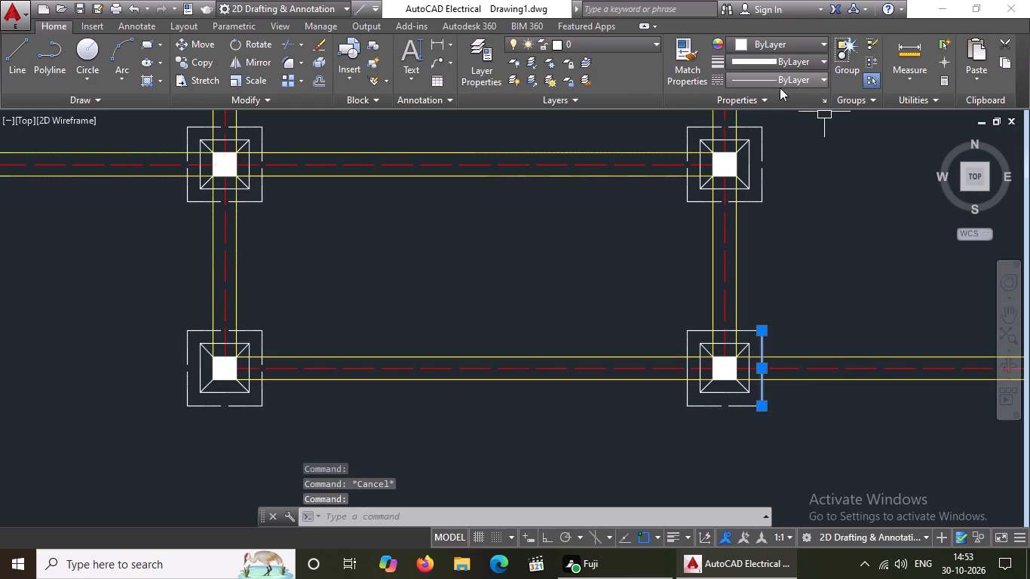
click(791, 78)
click(772, 130)
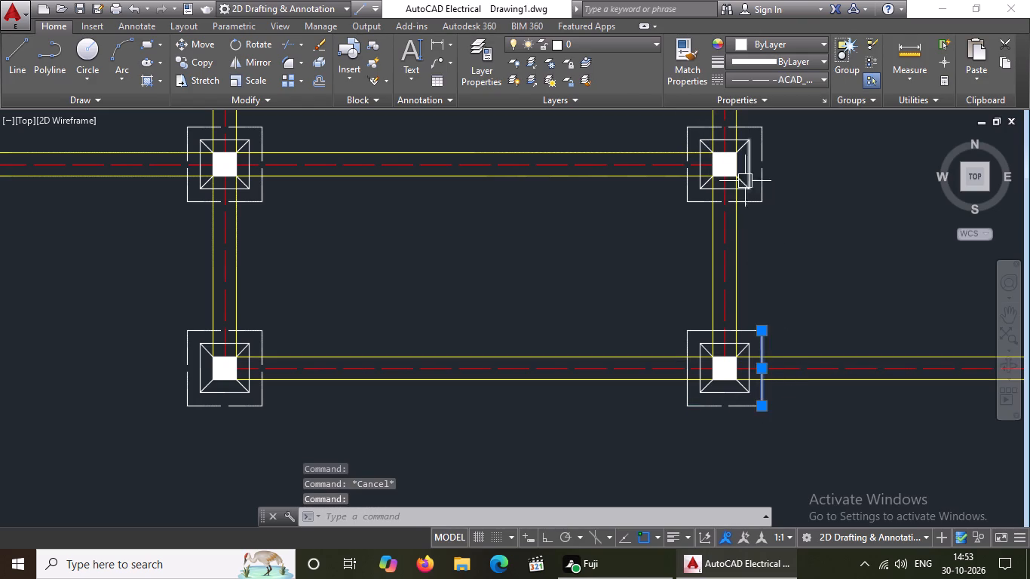
key(Escape)
Apply the ACAD_ISO02W100 linetype to the left and top outer edges of the same middle footing.
click(689, 406)
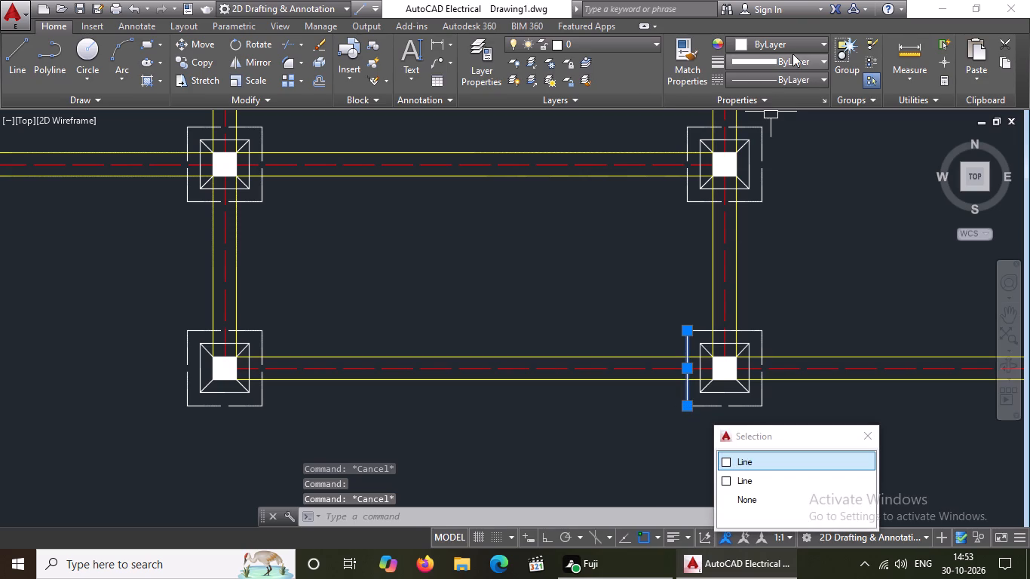
click(791, 75)
click(771, 137)
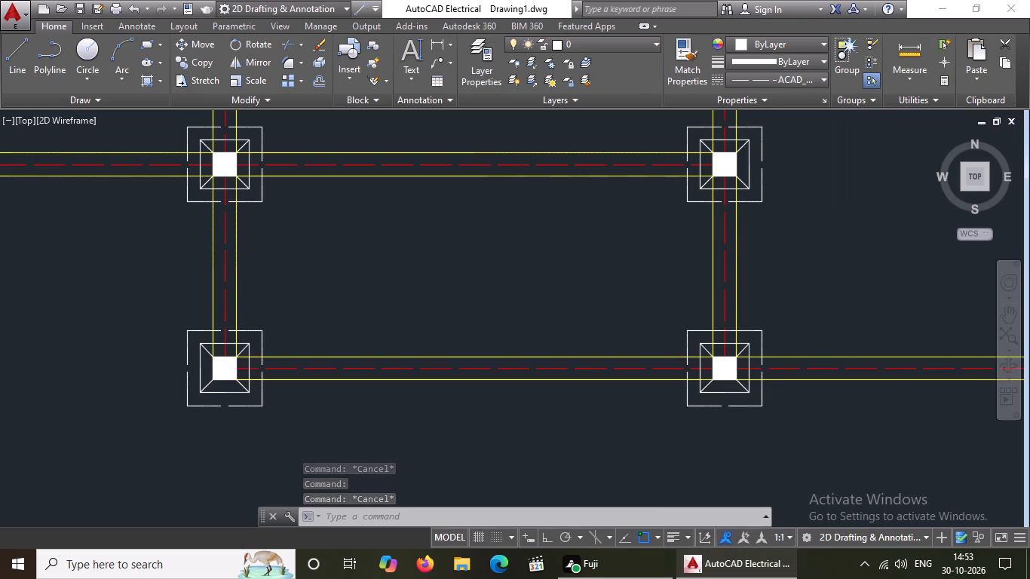
key(Escape)
scroll(758, 339, up, 2)
click(743, 318)
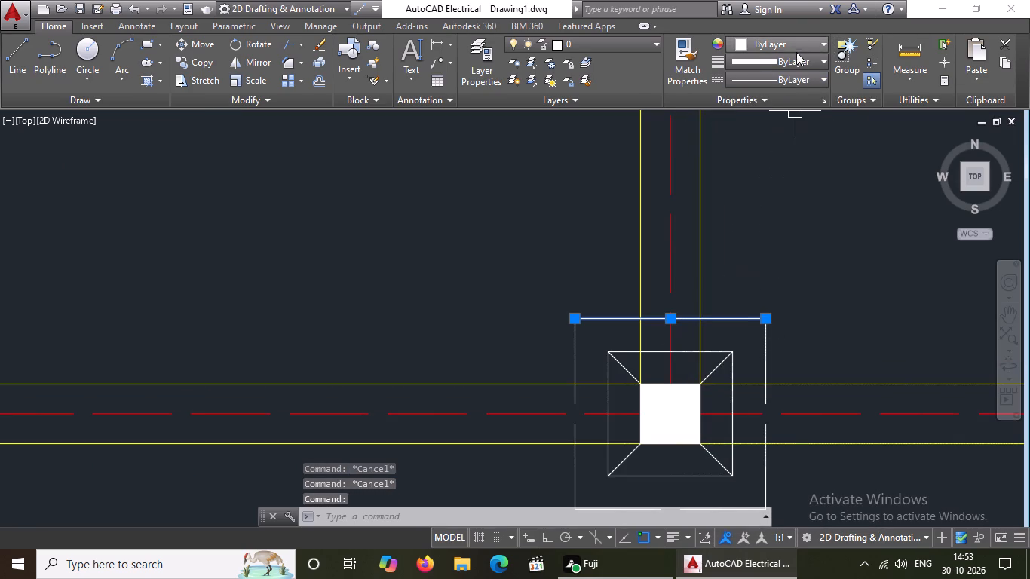
click(798, 79)
click(787, 138)
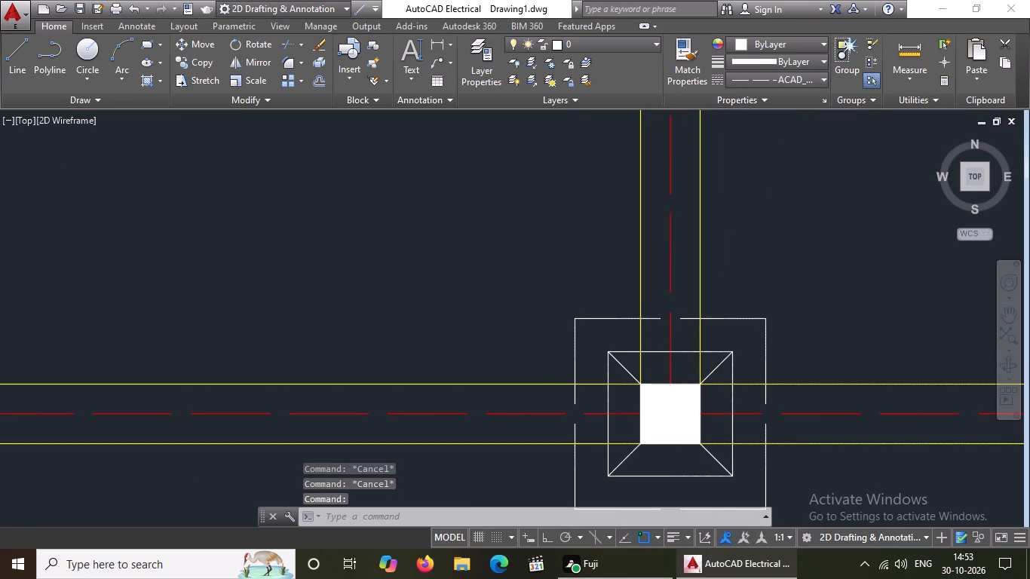
scroll(538, 379, down, 3)
key(Escape)
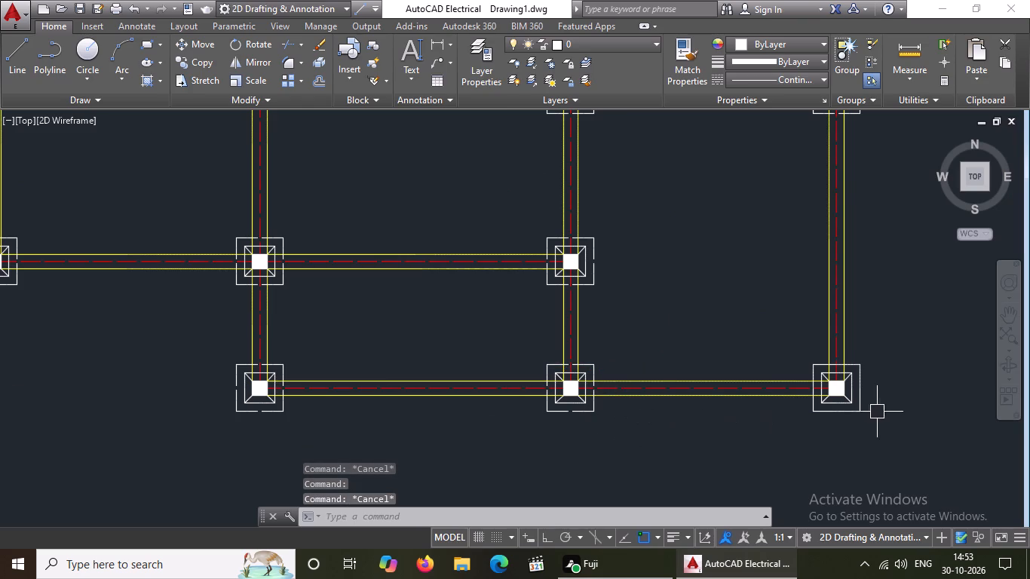
Apply the ACAD_ISO02W100 linetype to the bottom and top outer edges of the footing at the bottom beam row's right end.
scroll(884, 409, up, 2)
click(771, 420)
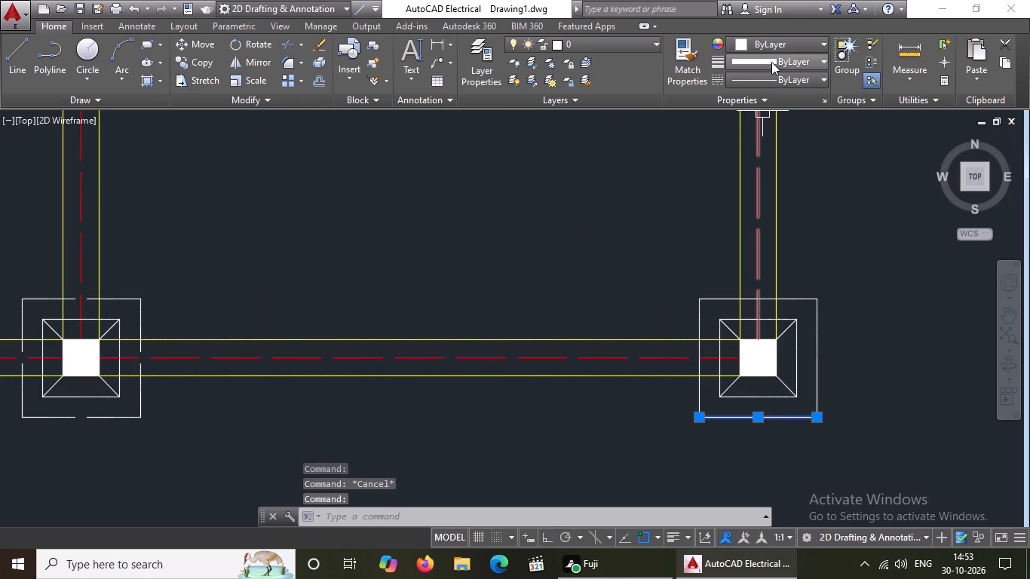
click(777, 78)
click(781, 133)
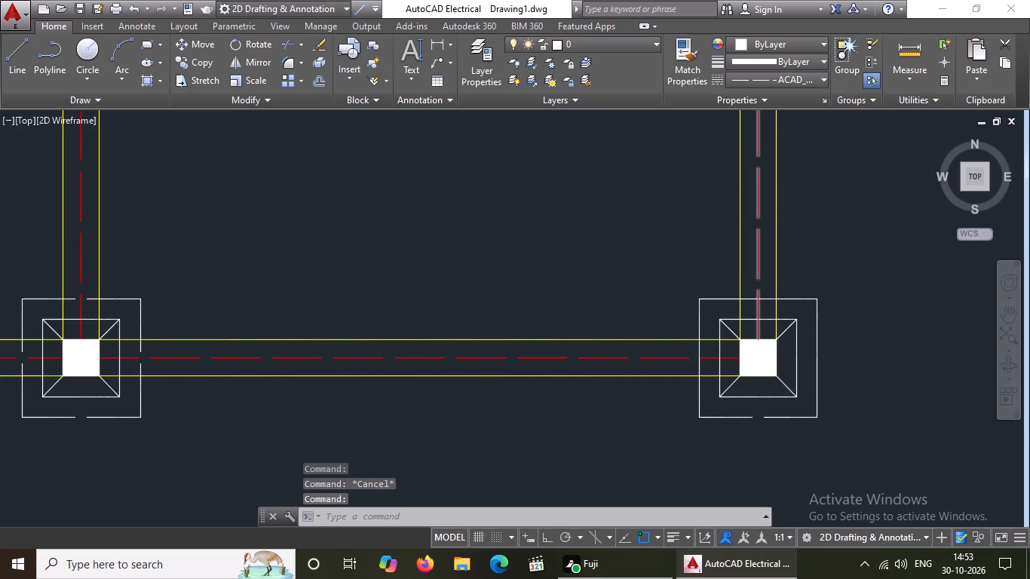
key(Escape)
click(806, 296)
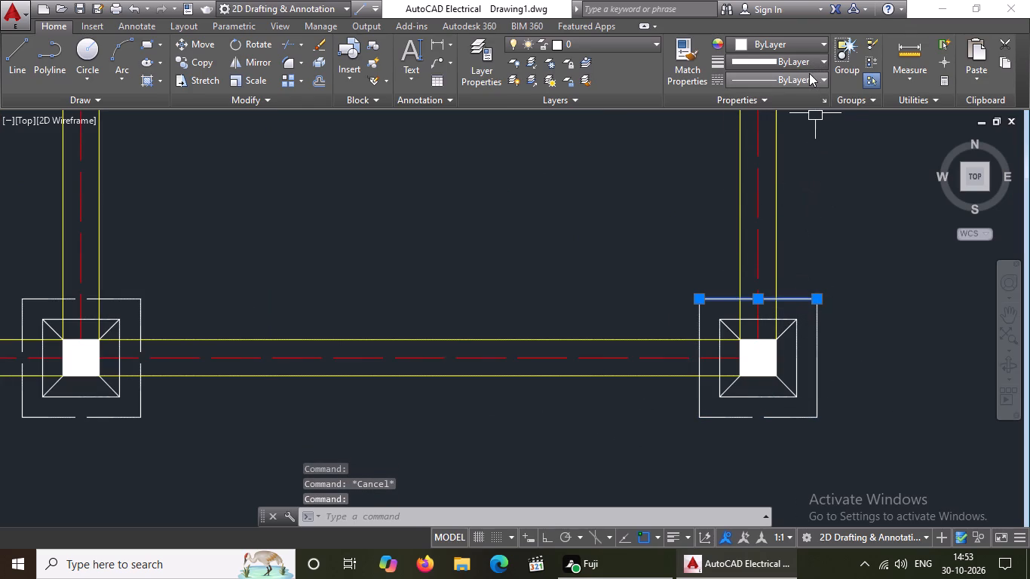
click(809, 73)
click(778, 144)
key(Escape)
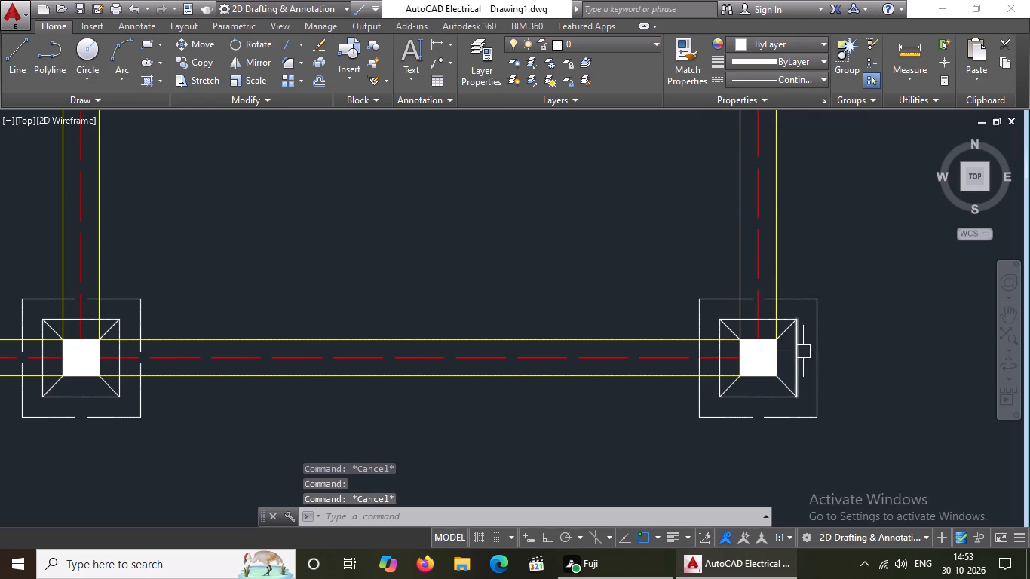
Apply the ACAD_ISO02W100 linetype to the right and left outer edges of the same right-end footing.
click(817, 342)
drag(755, 79, 756, 87)
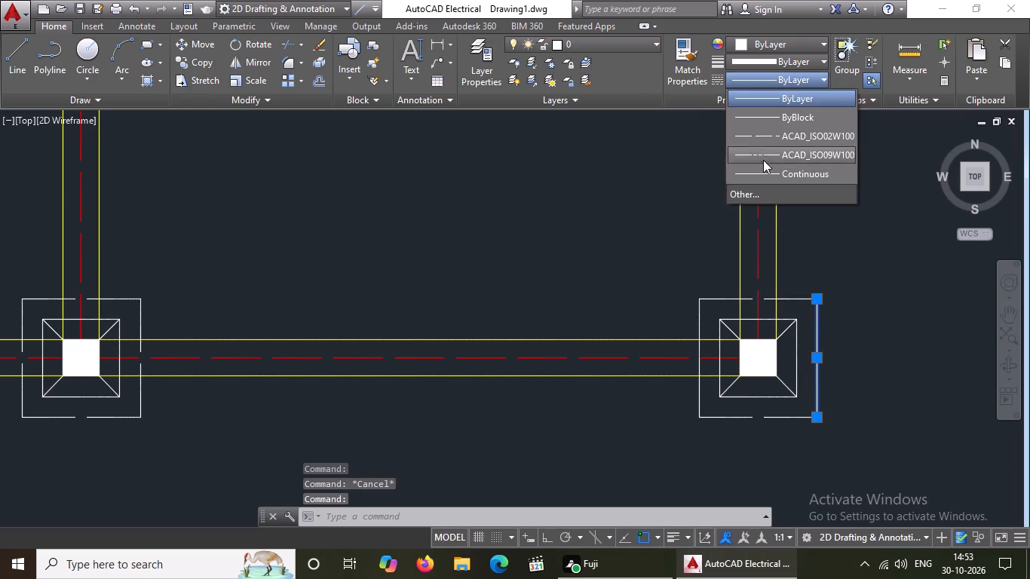
click(770, 133)
key(Escape)
click(700, 415)
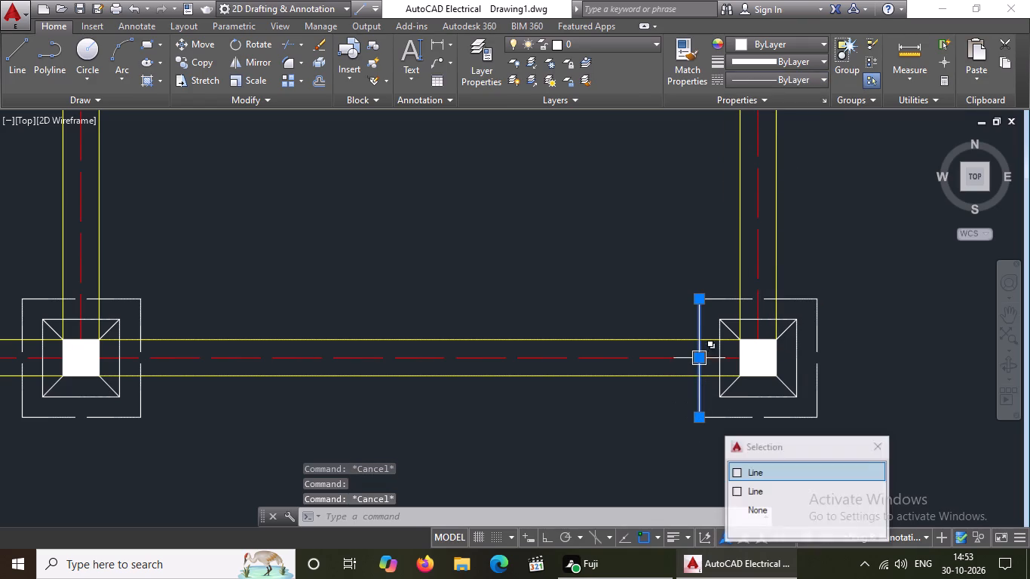
click(770, 80)
click(774, 136)
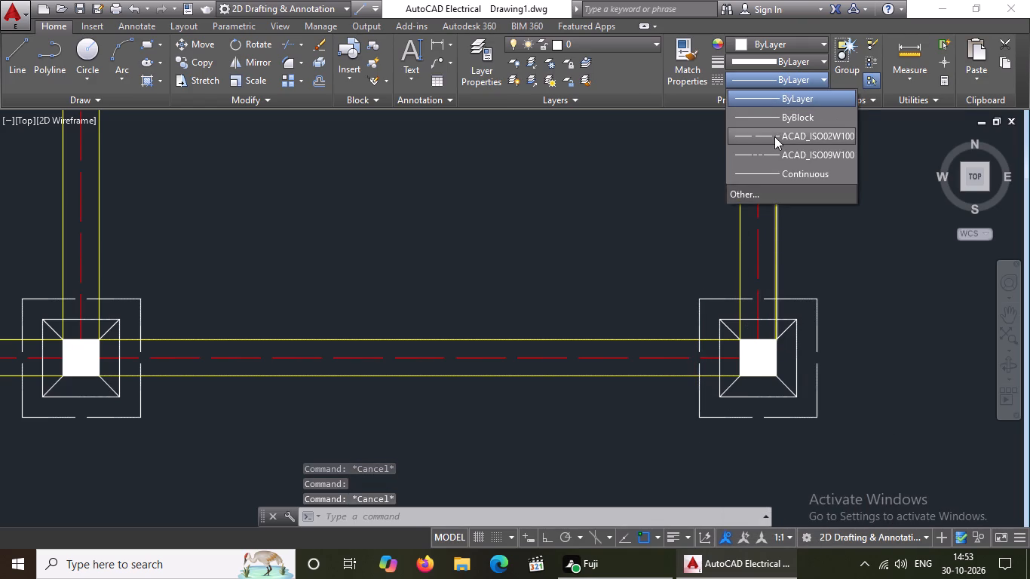
key(Escape)
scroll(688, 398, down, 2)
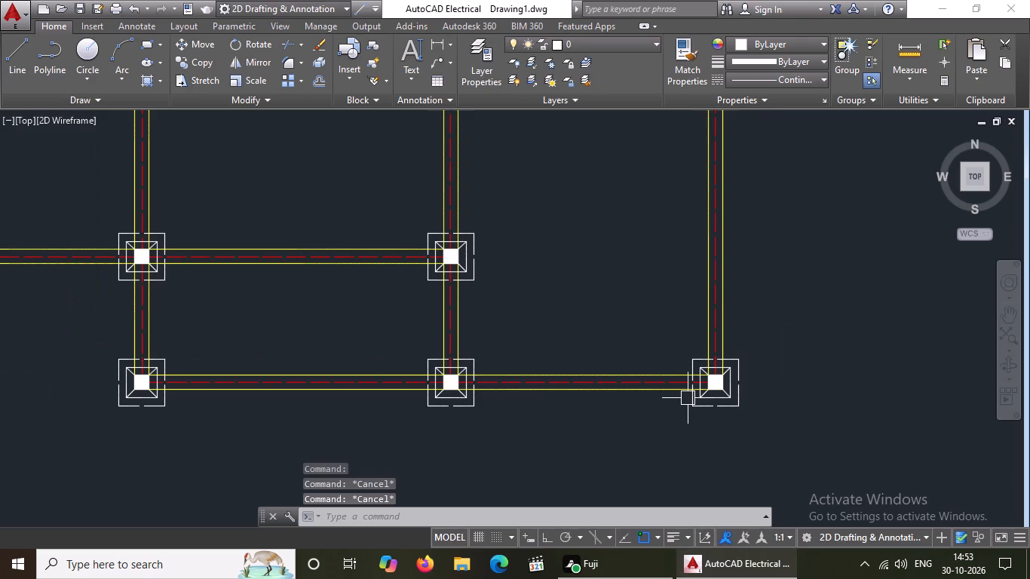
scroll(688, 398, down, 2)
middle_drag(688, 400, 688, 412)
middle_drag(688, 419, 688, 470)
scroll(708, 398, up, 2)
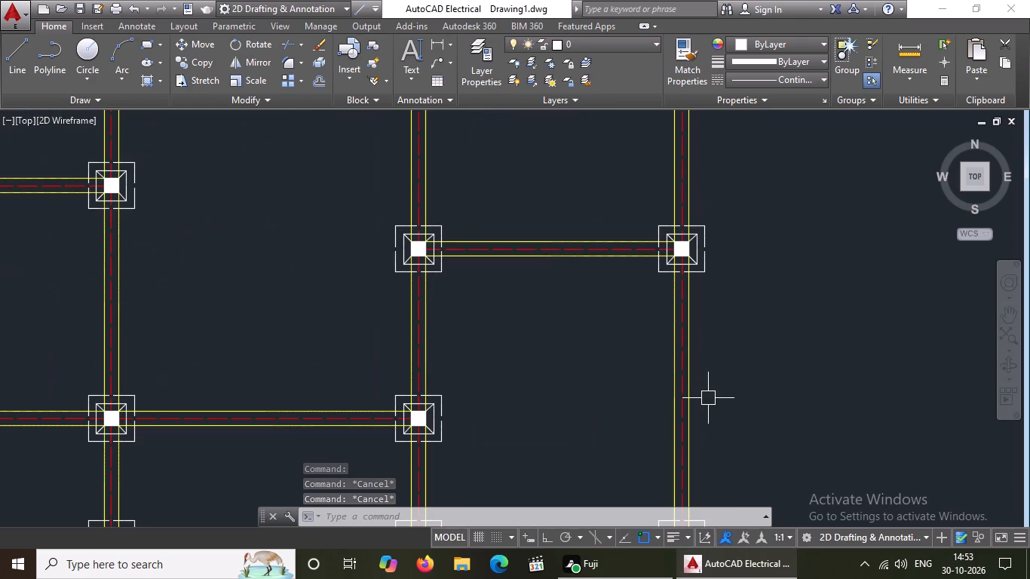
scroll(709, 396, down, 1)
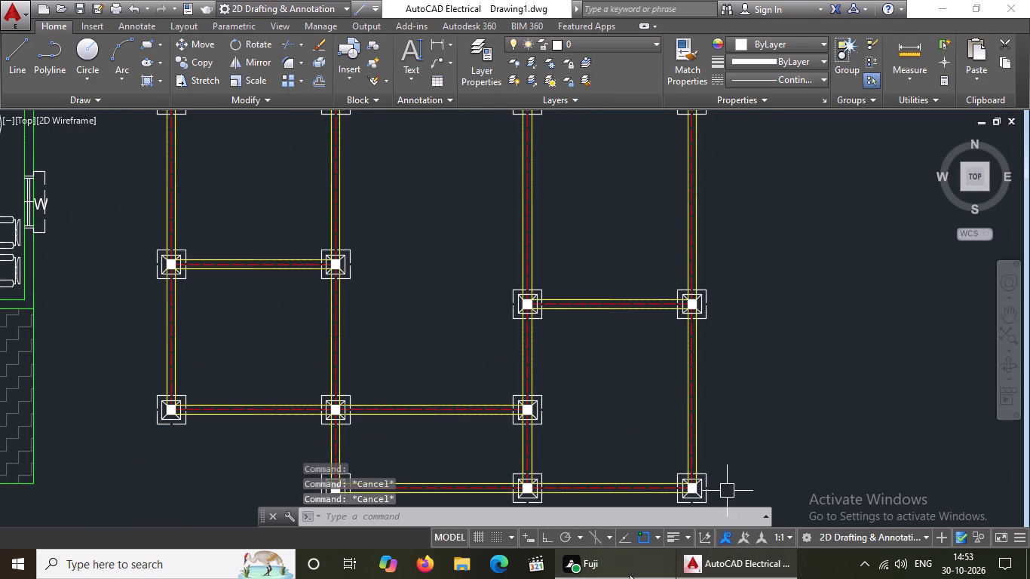
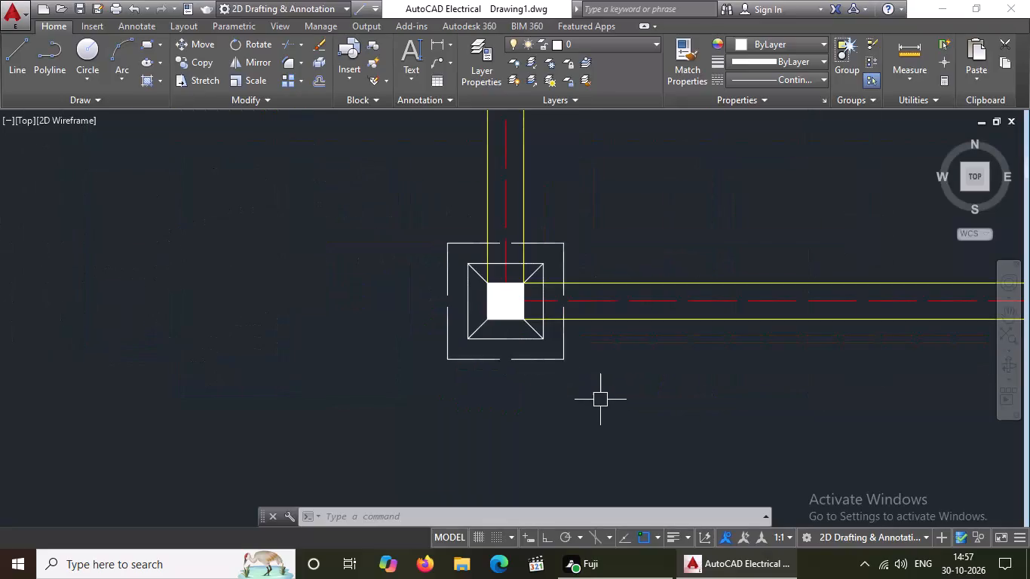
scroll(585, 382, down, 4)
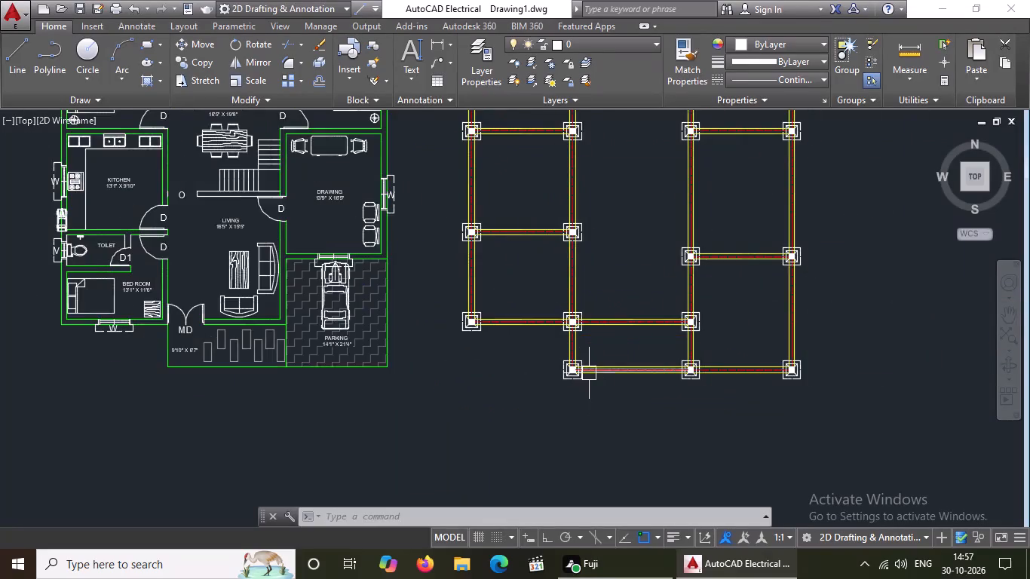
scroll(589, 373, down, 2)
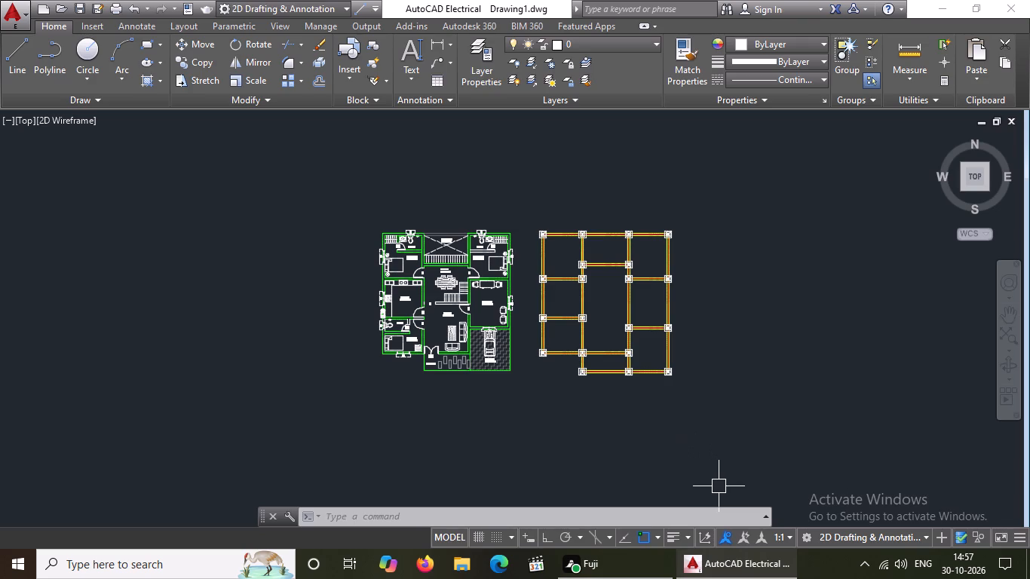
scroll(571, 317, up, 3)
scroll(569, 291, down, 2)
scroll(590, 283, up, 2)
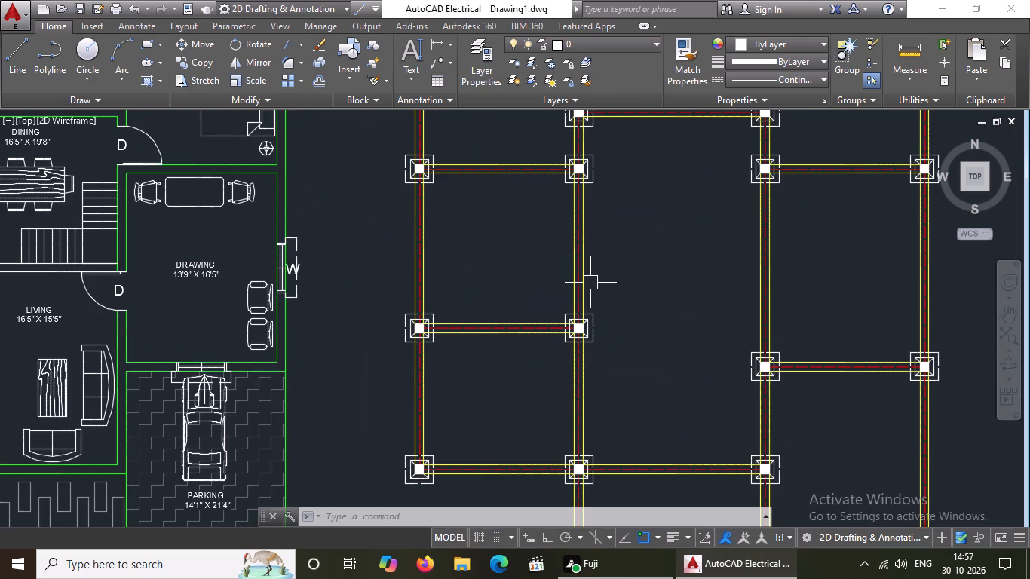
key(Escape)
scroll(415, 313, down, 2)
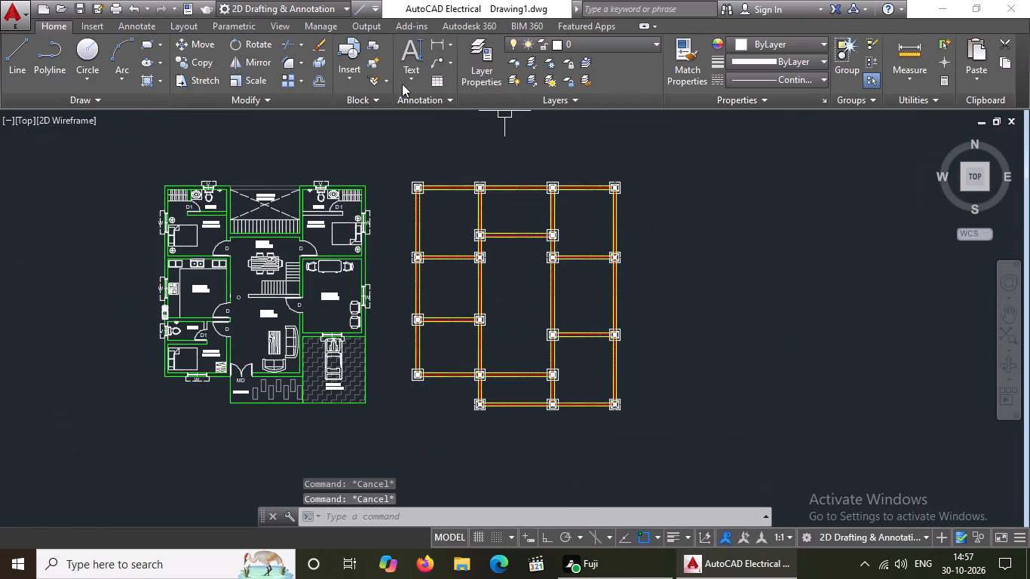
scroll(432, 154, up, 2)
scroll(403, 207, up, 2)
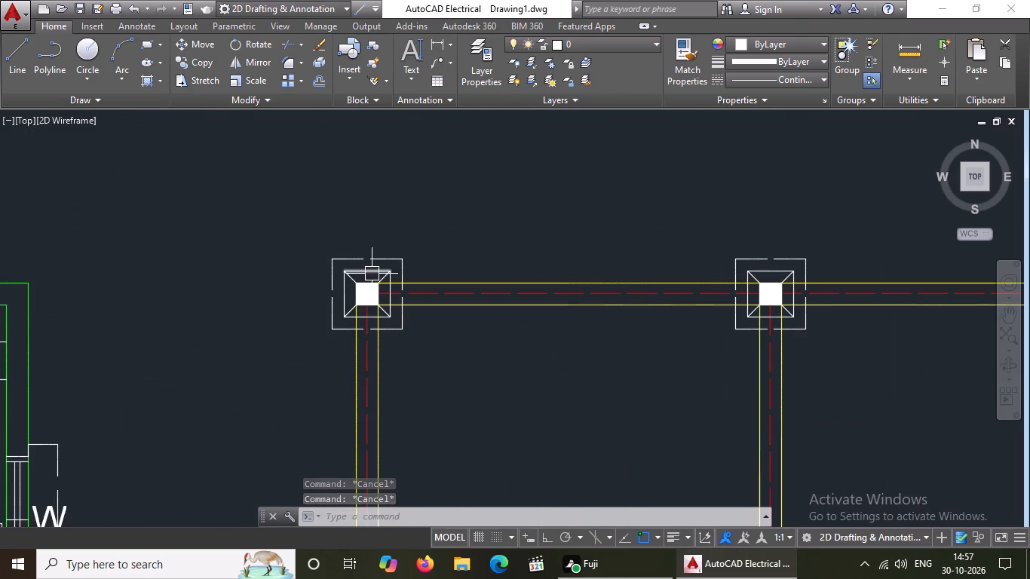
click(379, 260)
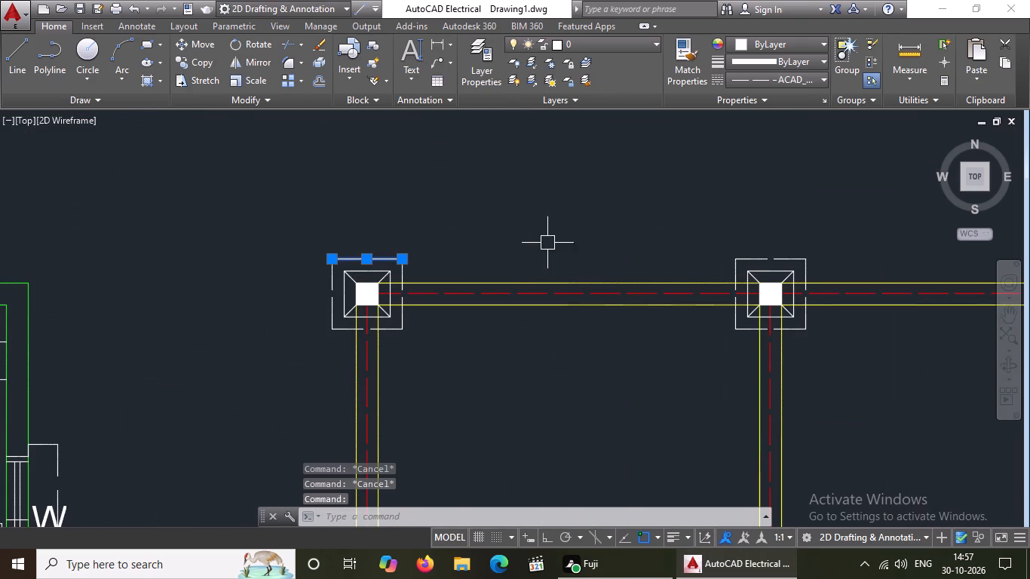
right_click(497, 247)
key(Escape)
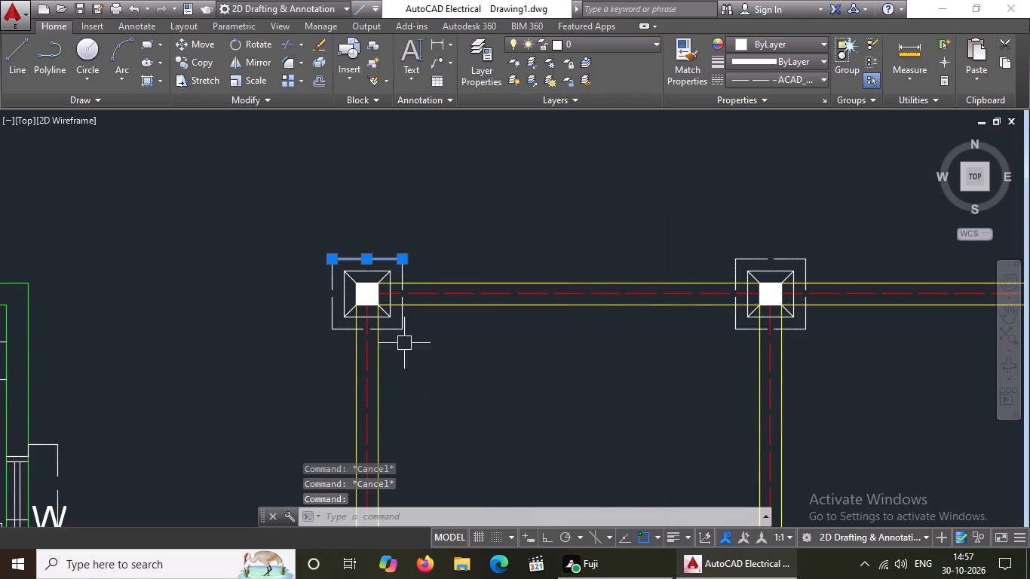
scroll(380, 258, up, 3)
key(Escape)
Set the colour of the two upper diagonal lines in the foundation plan's top-left footing to Cyan.
click(385, 337)
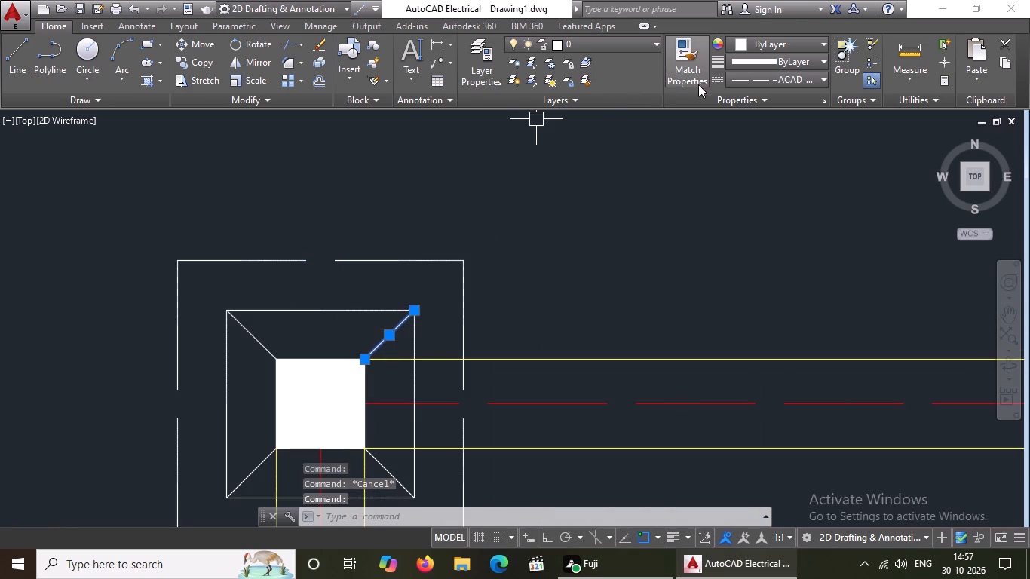
click(777, 44)
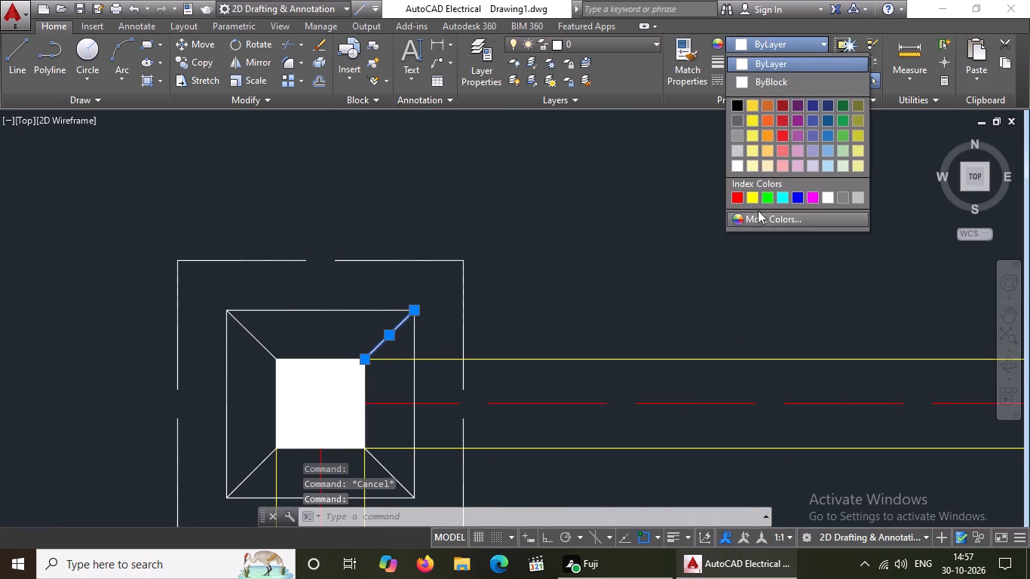
click(778, 198)
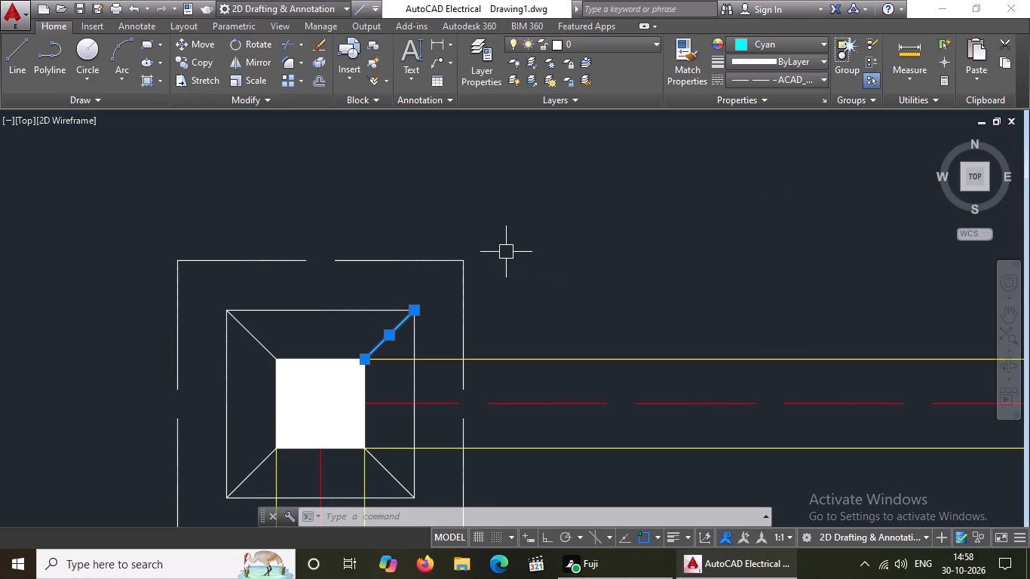
key(Escape)
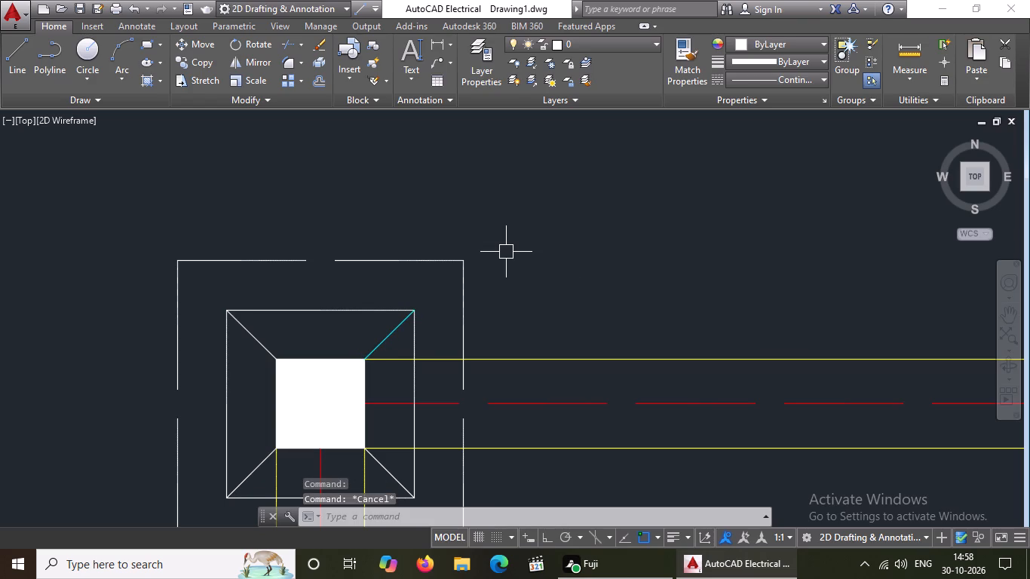
click(262, 354)
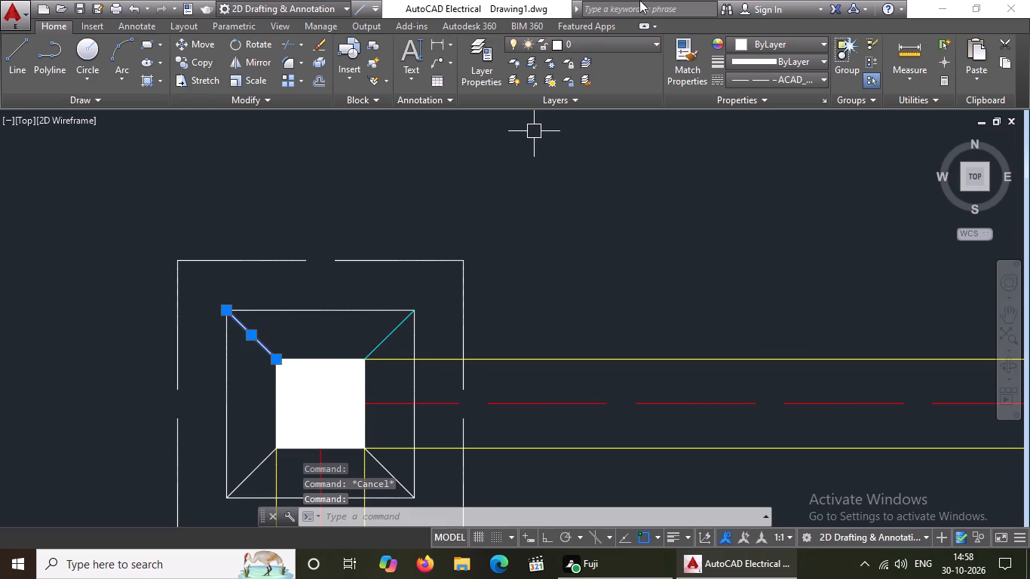
click(762, 44)
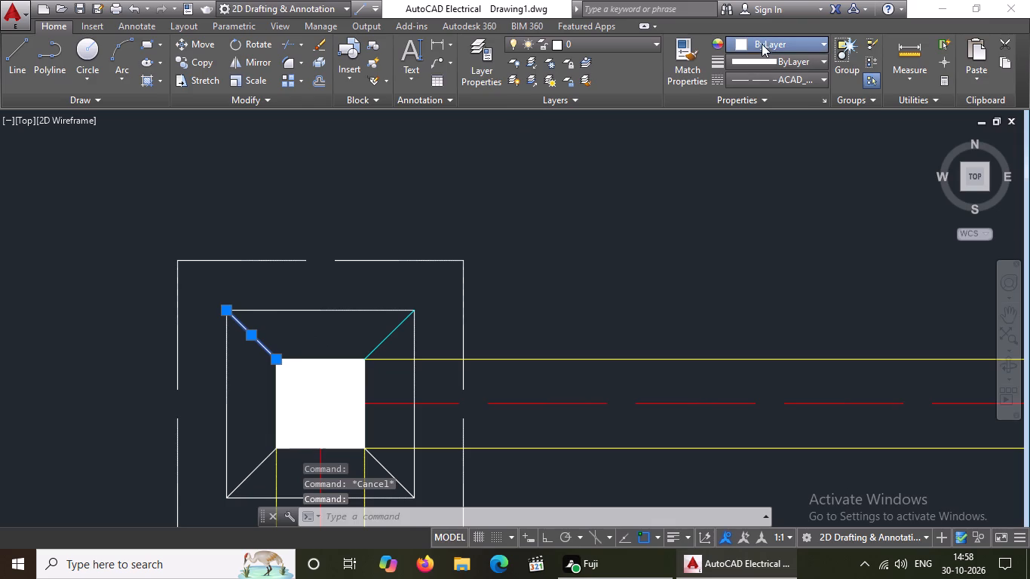
click(783, 195)
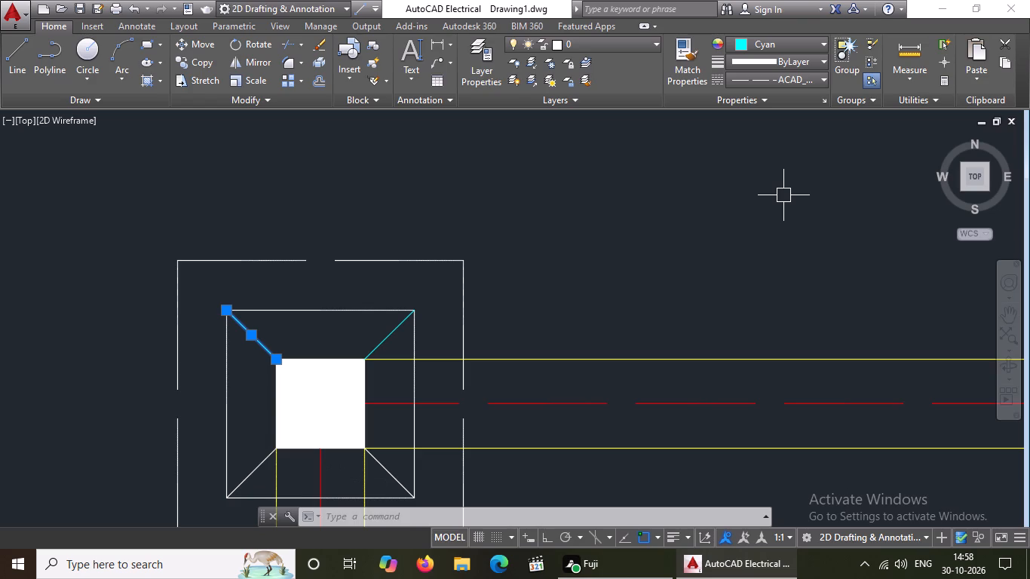
key(Escape)
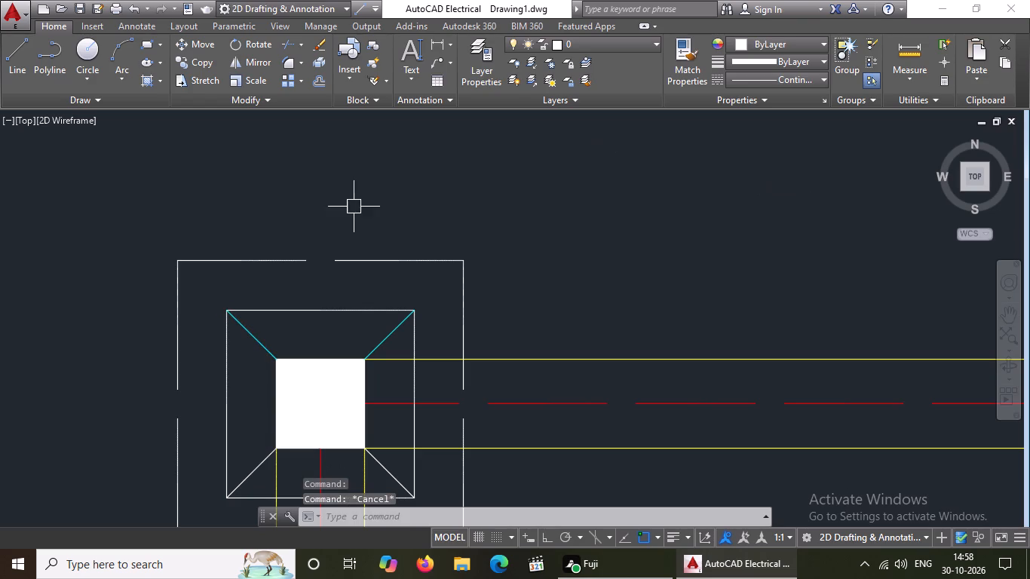
Set the colour of the two lower diagonal lines in the same top-left footing to Cyan.
scroll(355, 206, down, 3)
scroll(348, 280, up, 4)
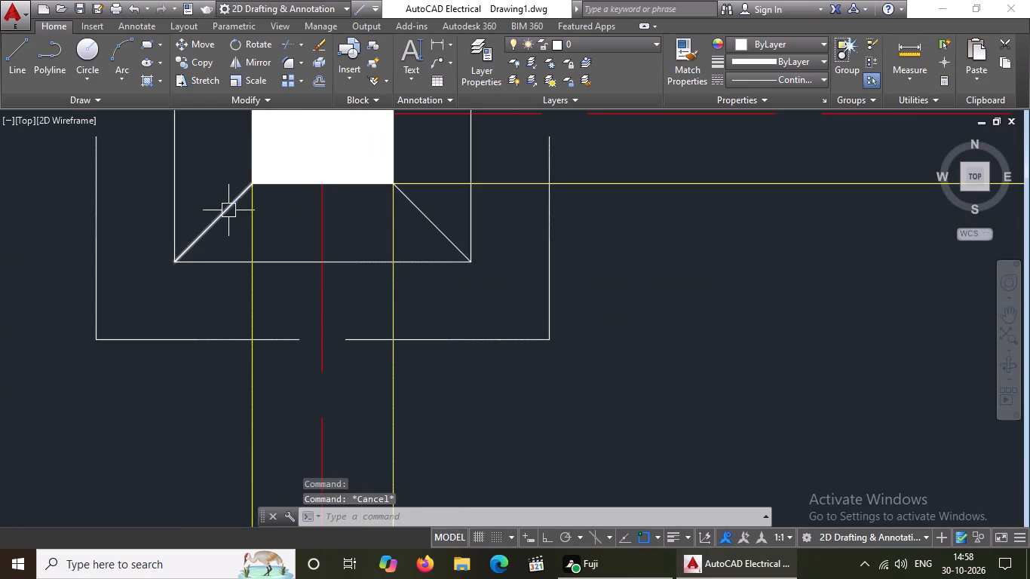
click(228, 210)
click(811, 44)
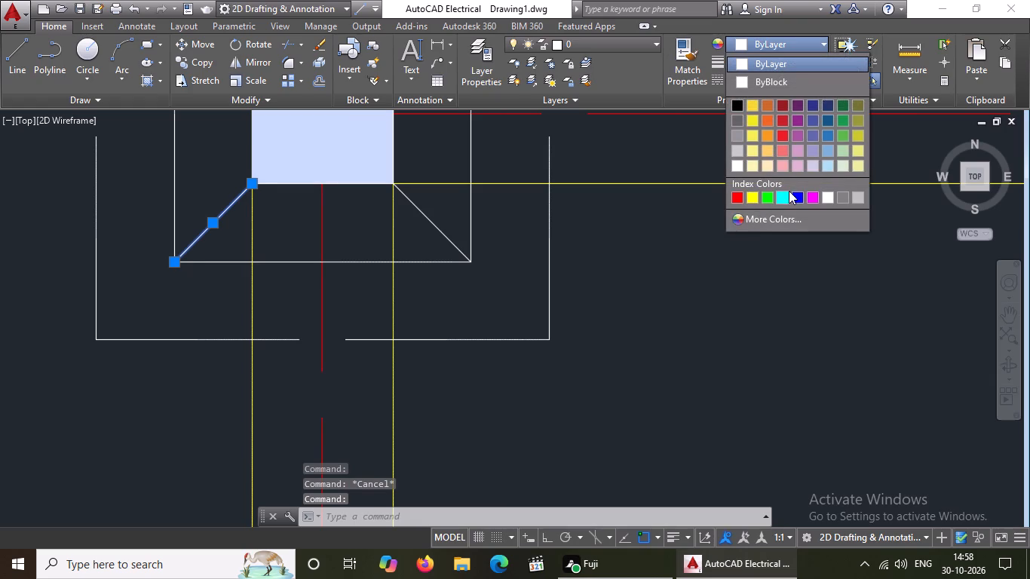
click(783, 196)
key(Escape)
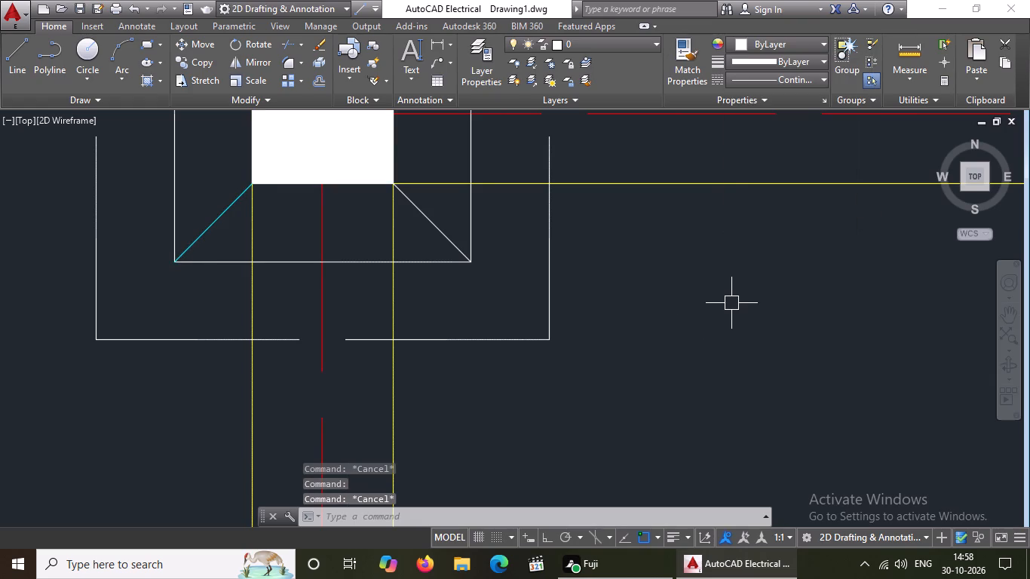
click(447, 234)
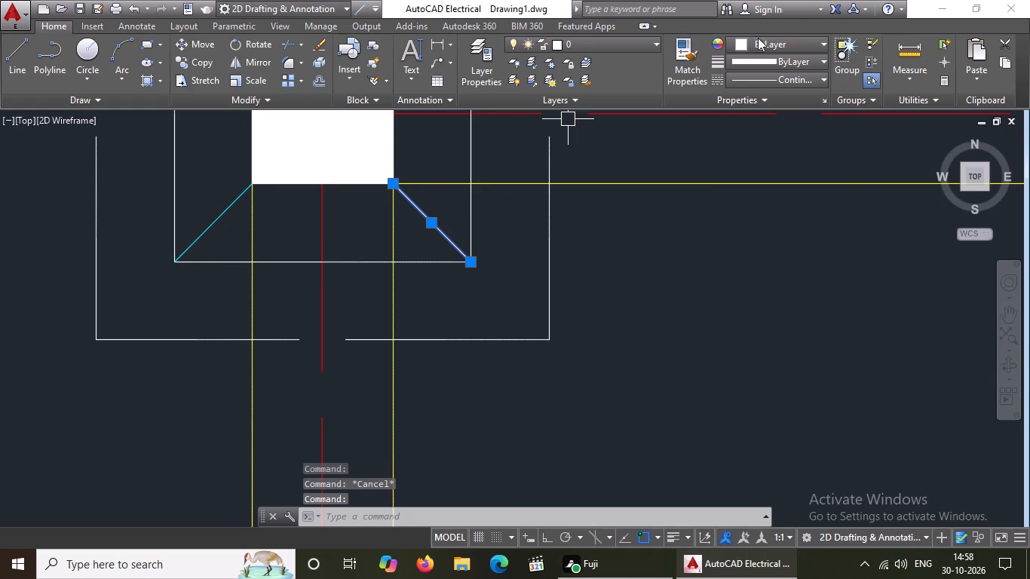
click(758, 38)
click(783, 198)
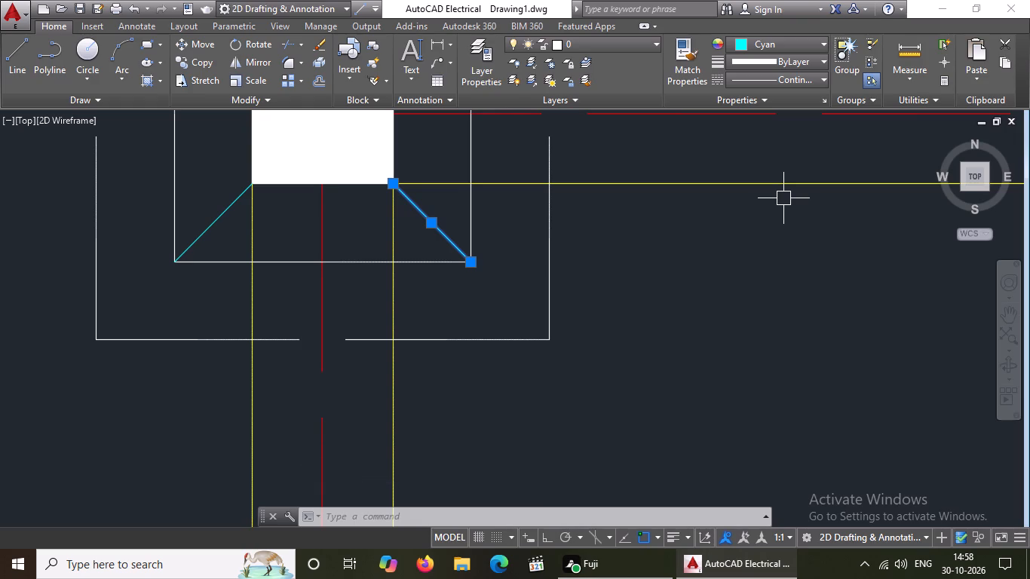
scroll(779, 207, down, 5)
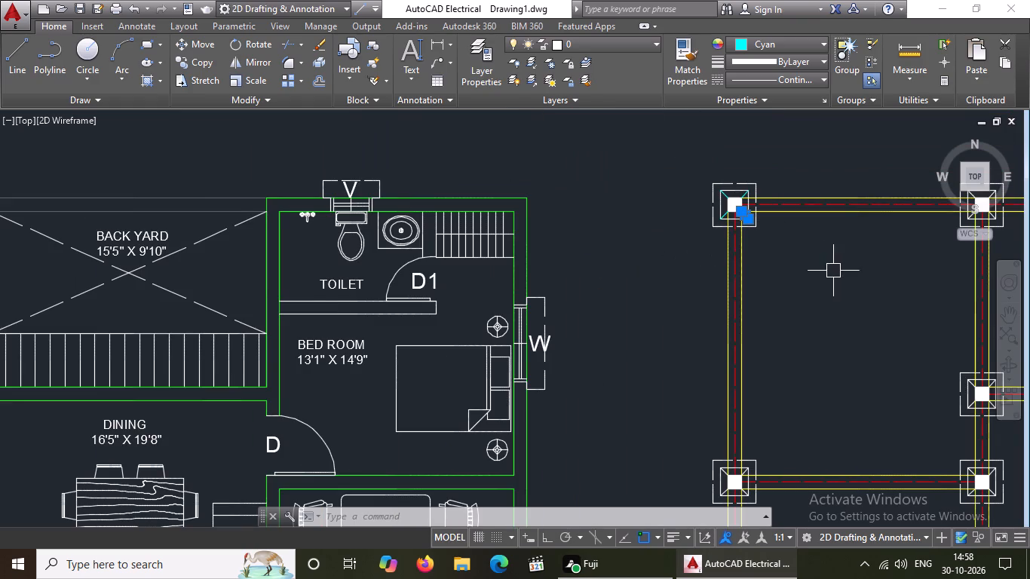
middle_drag(833, 271, 702, 304)
key(Escape)
Set the two upper diagonal lines of the second footing from the left on the top beam row to Cyan.
middle_drag(614, 288, 414, 300)
scroll(646, 256, up, 4)
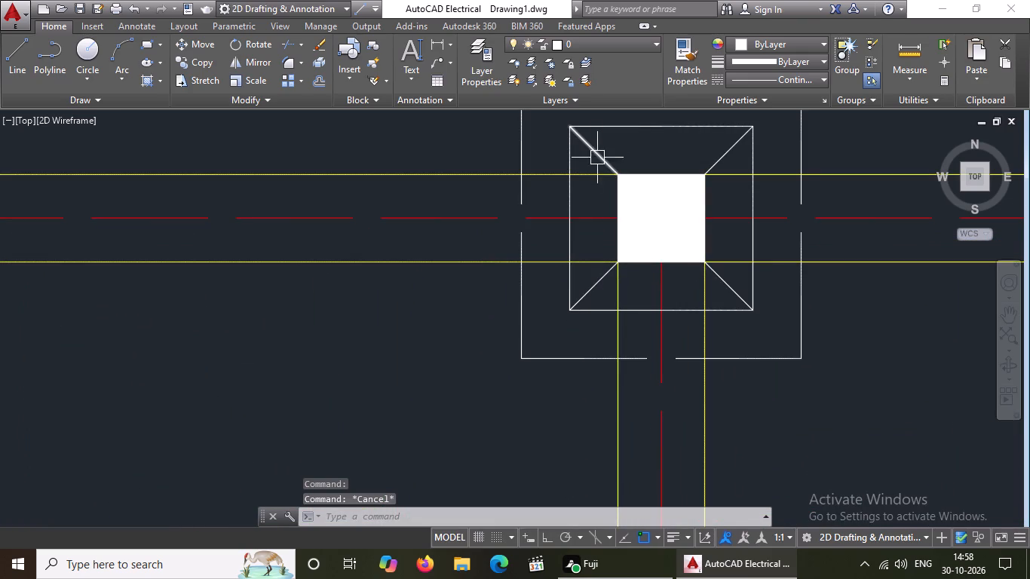
click(600, 152)
drag(780, 41, 779, 48)
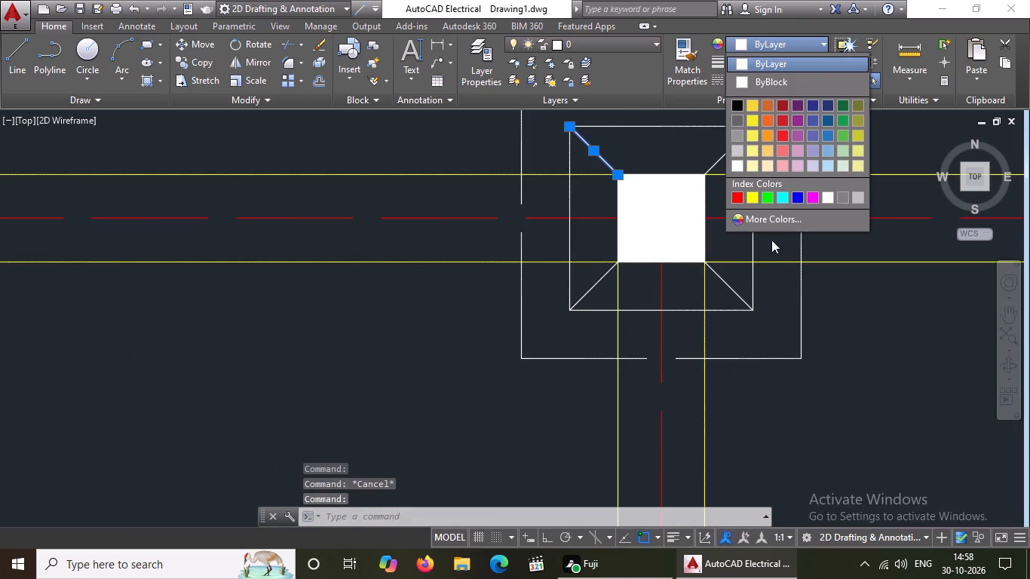
click(779, 198)
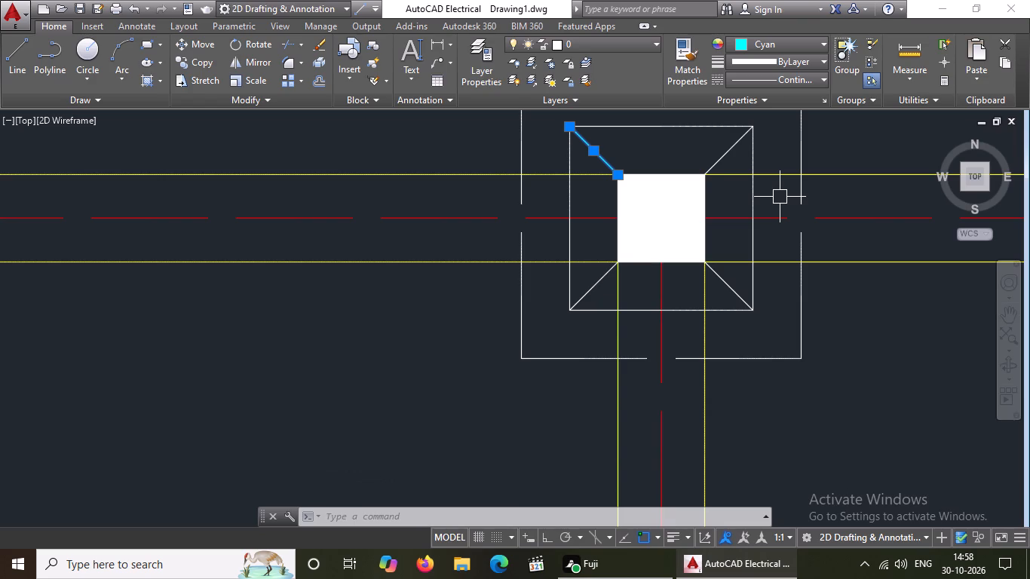
key(Escape)
click(722, 153)
click(782, 44)
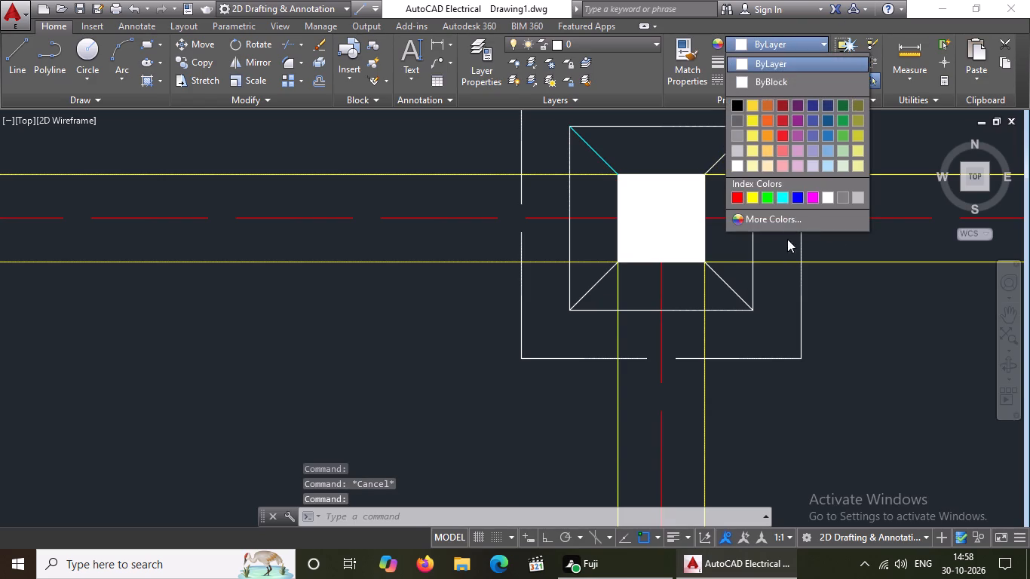
click(778, 196)
key(Escape)
Set the two lower diagonal lines of that second top-row footing to Cyan.
click(740, 302)
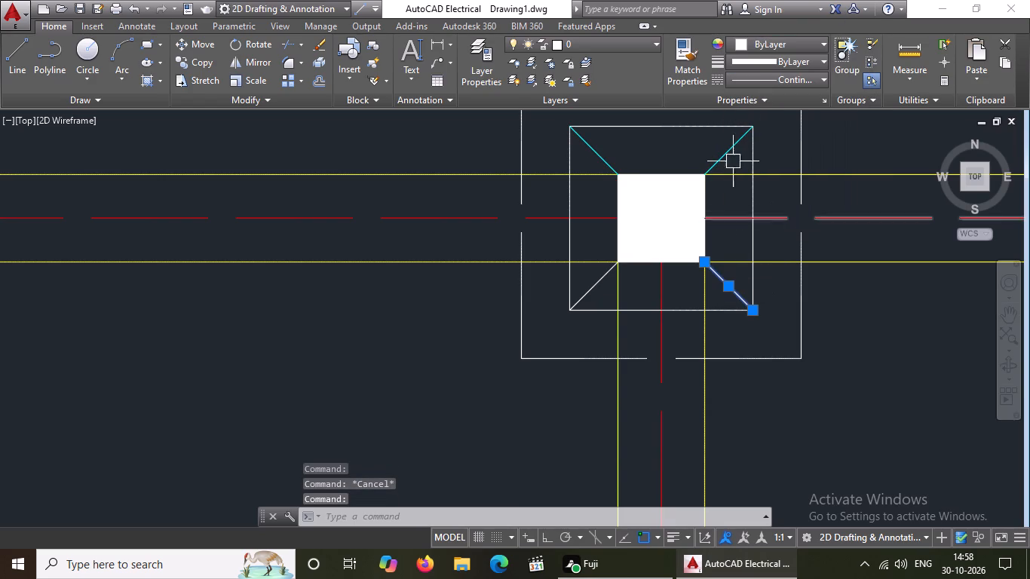
click(759, 46)
click(782, 197)
key(Escape)
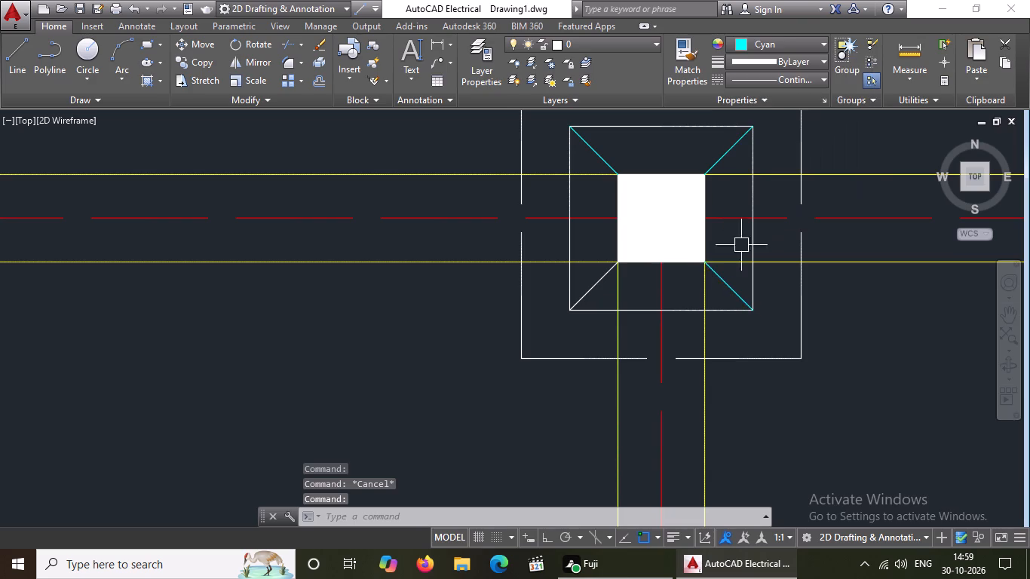
click(602, 279)
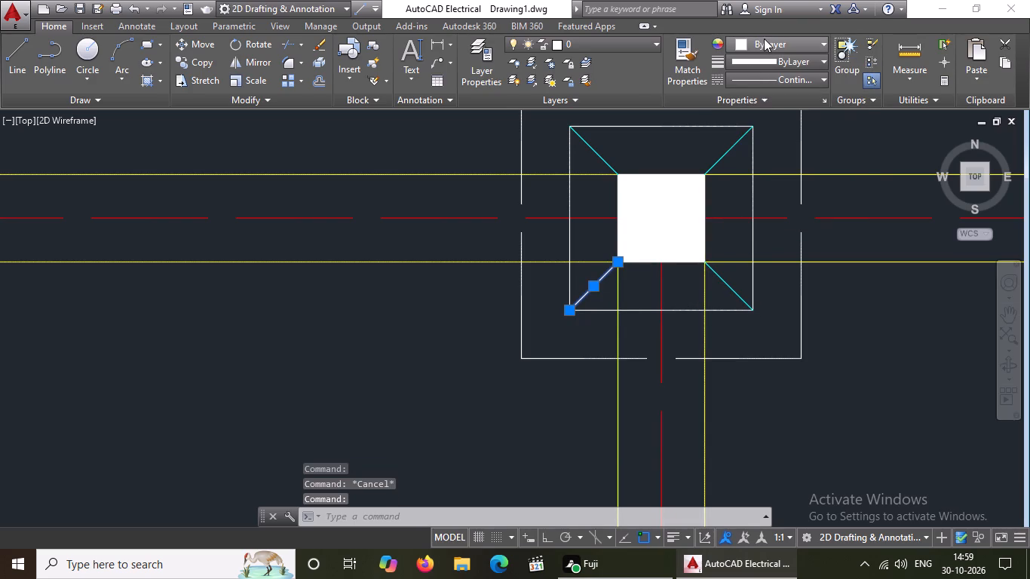
click(764, 38)
click(776, 191)
key(Escape)
Set the upper-right and lower-right diagonal lines of the third footing on the top beam row to Cyan.
scroll(594, 244, down, 5)
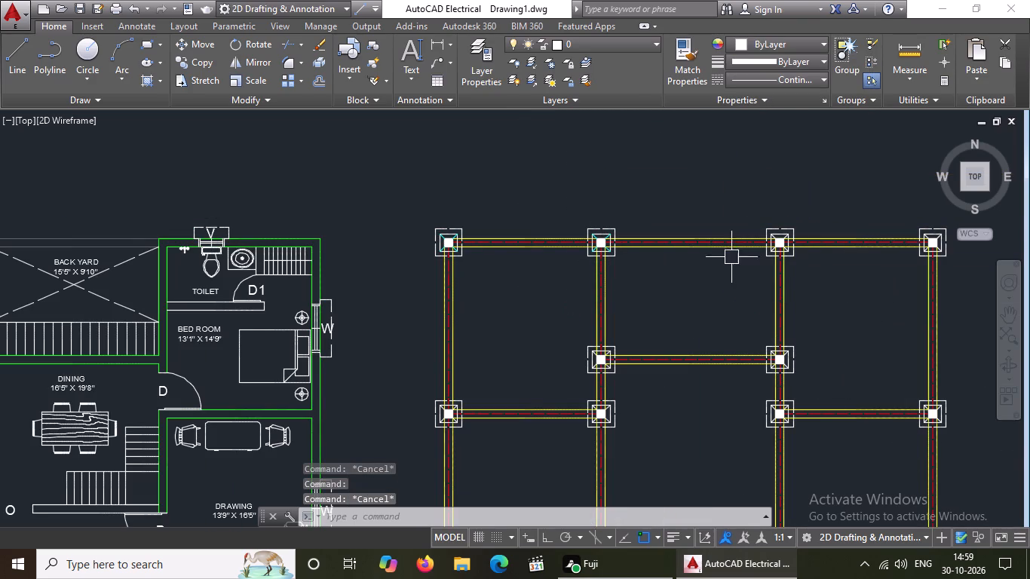
scroll(583, 256, up, 3)
scroll(583, 254, down, 2)
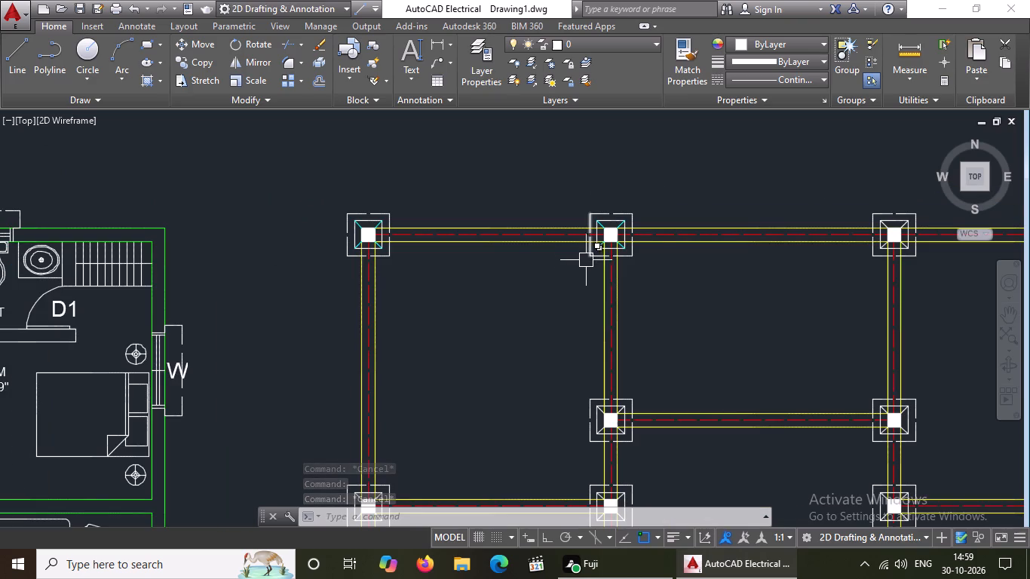
scroll(630, 244, up, 4)
scroll(630, 240, down, 4)
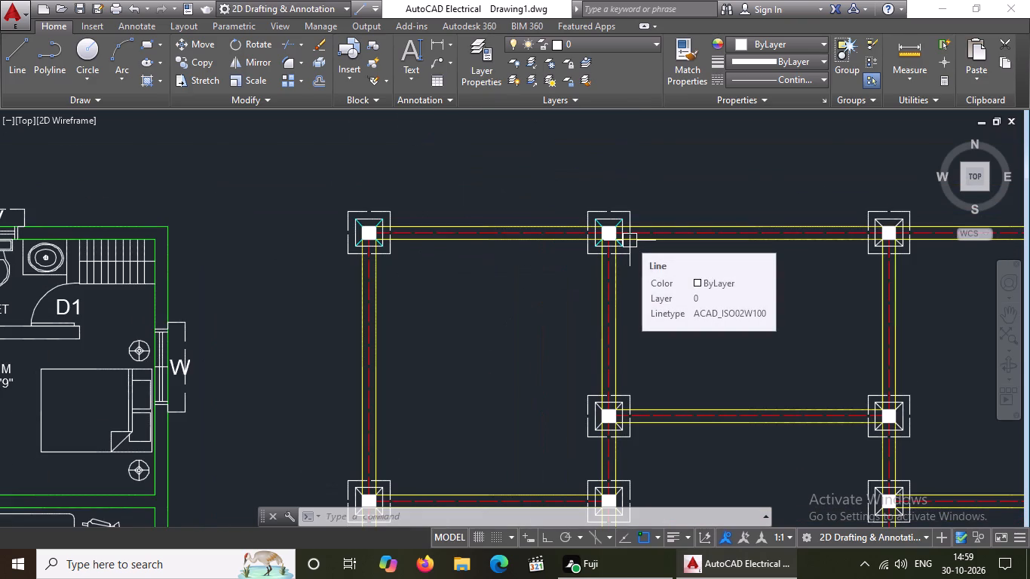
scroll(839, 239, down, 2)
scroll(884, 253, up, 3)
scroll(774, 189, up, 2)
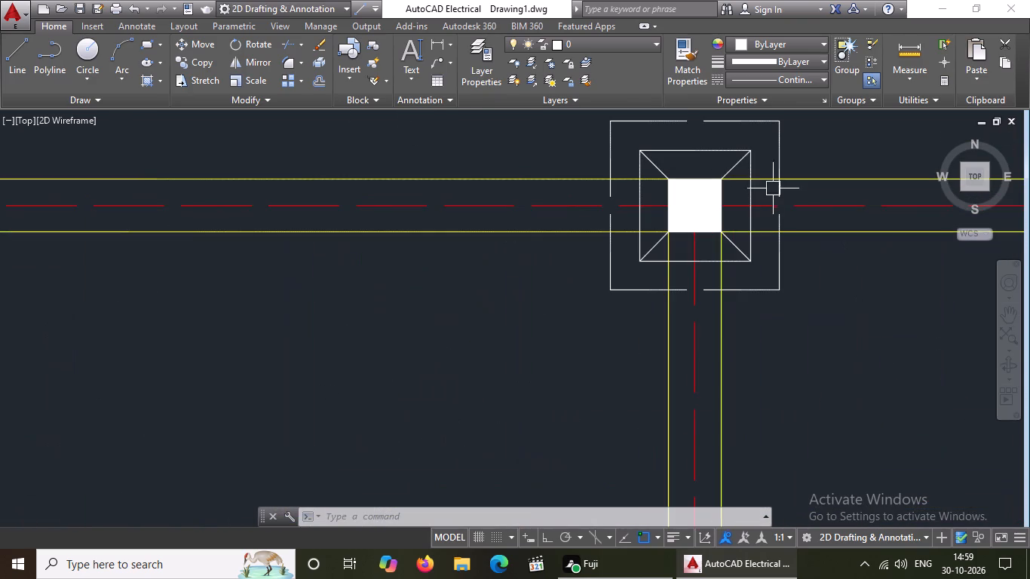
click(740, 168)
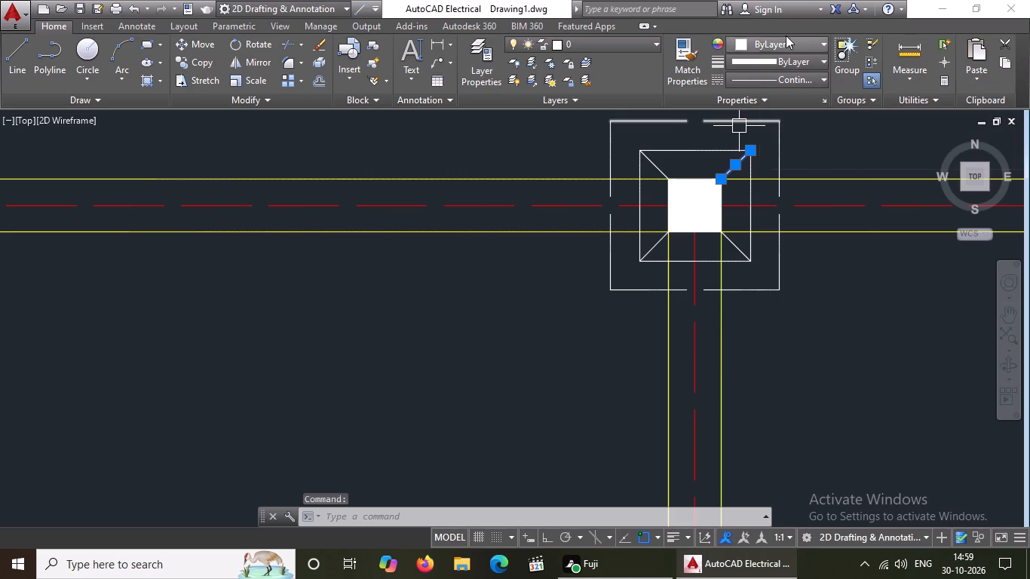
click(780, 41)
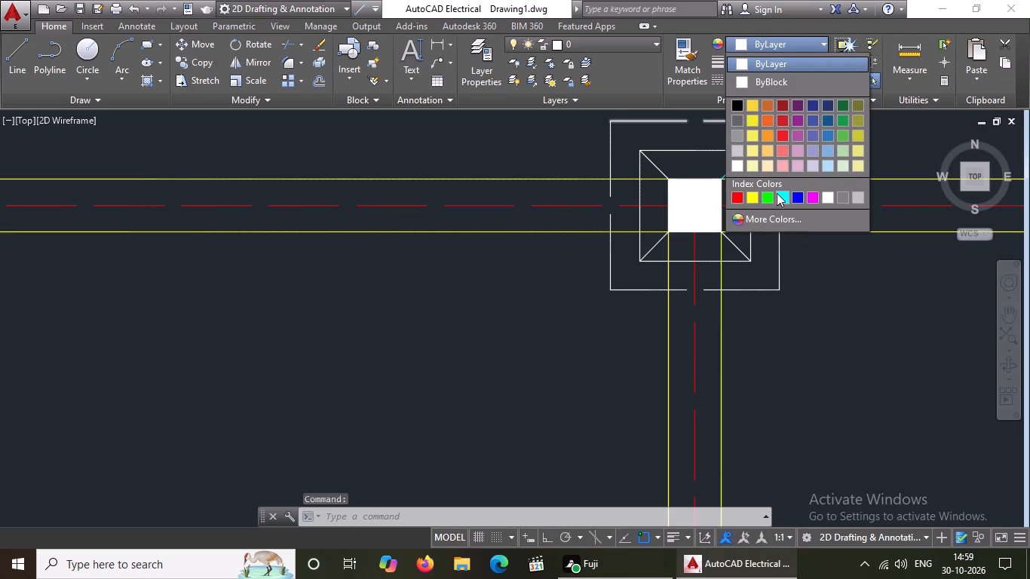
click(777, 193)
key(Escape)
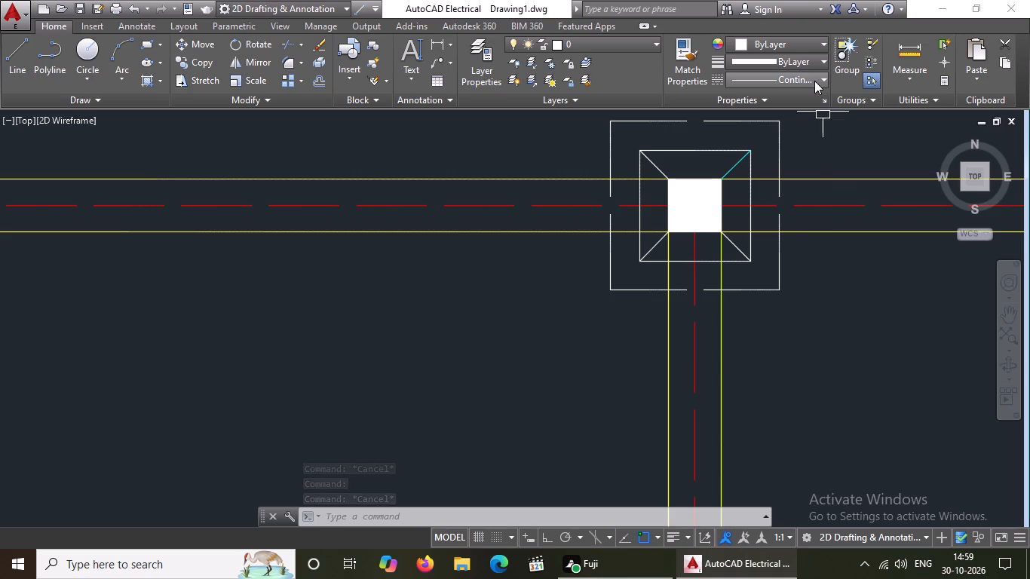
scroll(732, 242, up, 3)
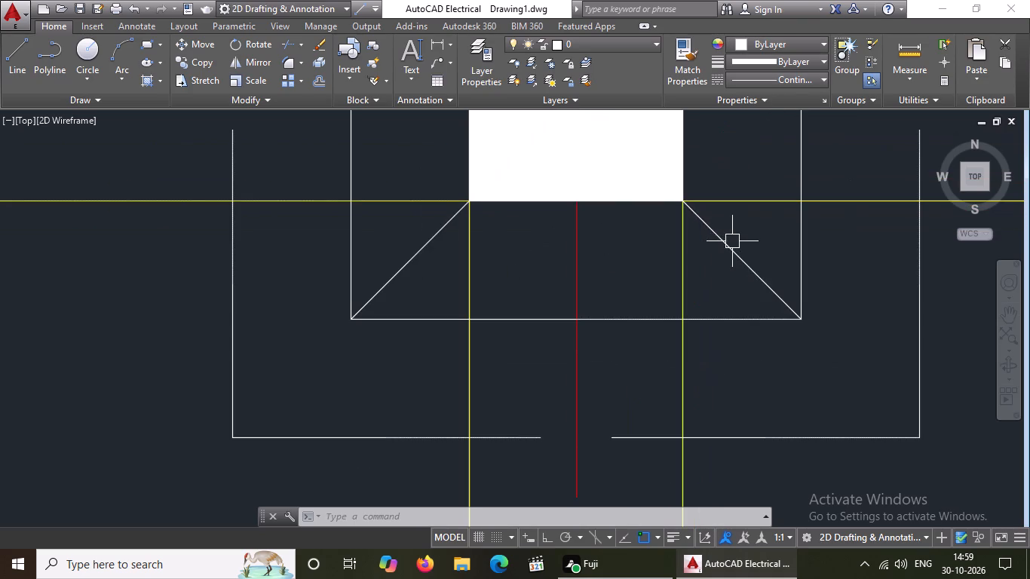
click(728, 249)
click(784, 45)
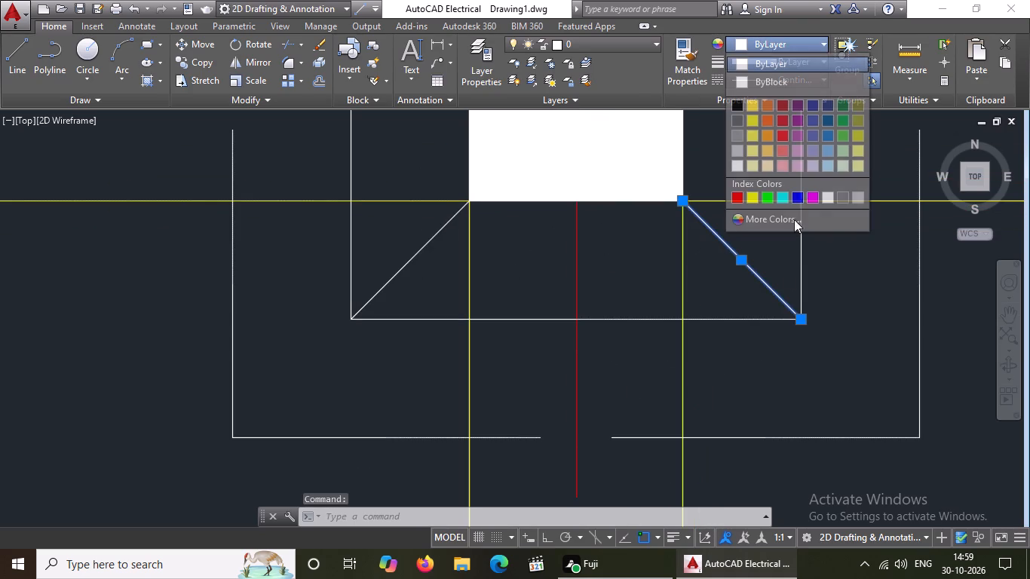
click(779, 197)
key(Escape)
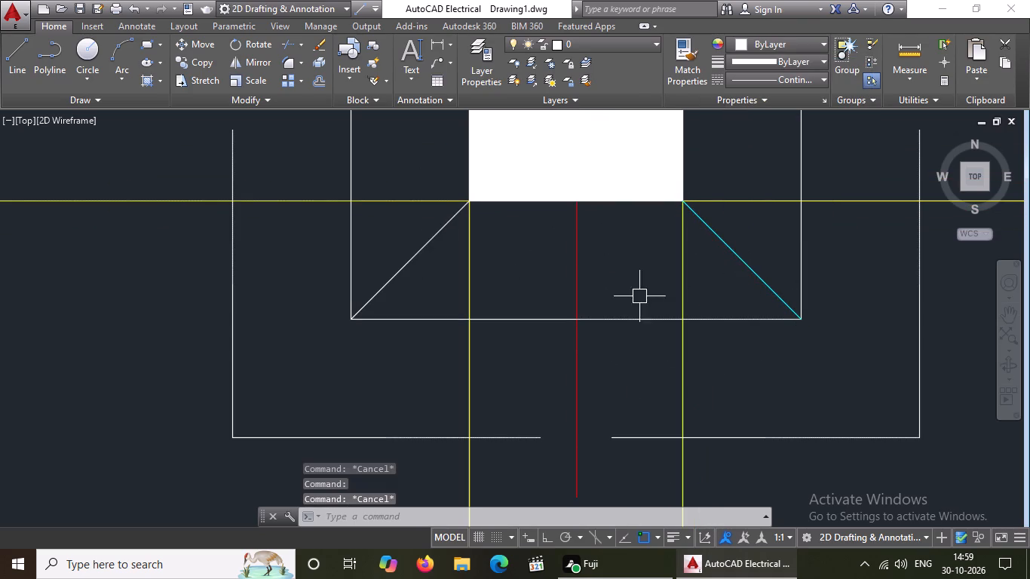
Select the lower-left diagonal line of the third top-row footing and open its colour choices.
click(409, 262)
click(747, 40)
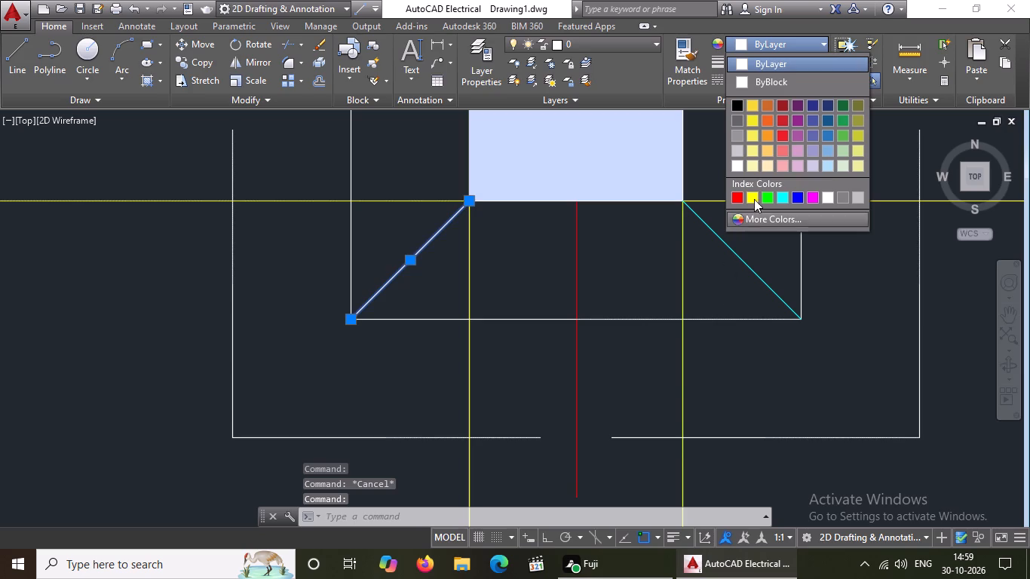
key(Escape)
scroll(688, 312, down, 3)
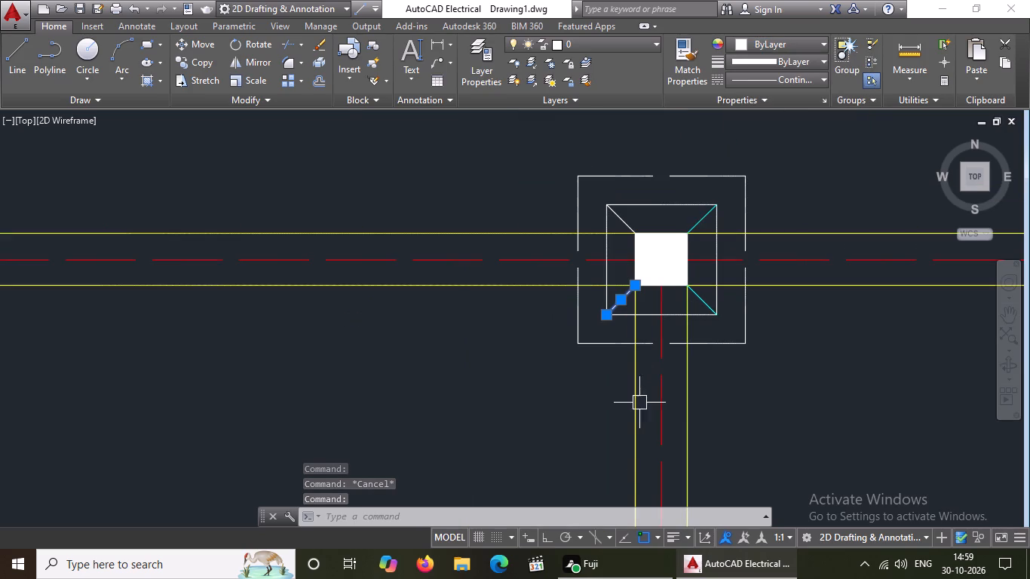
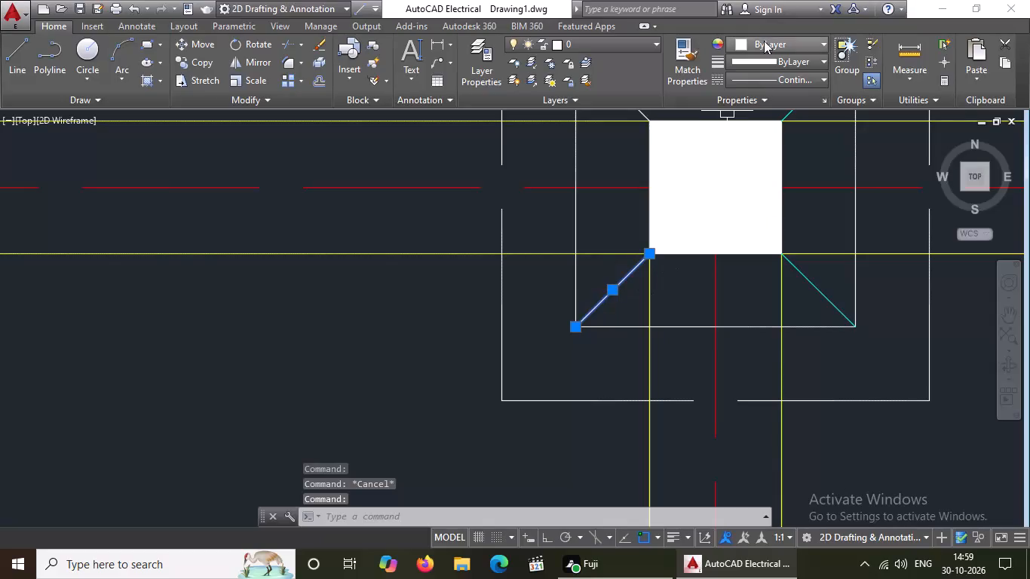
Set the lower-left and upper-left diagonal lines of the third footing on the top beam row to Cyan.
click(767, 43)
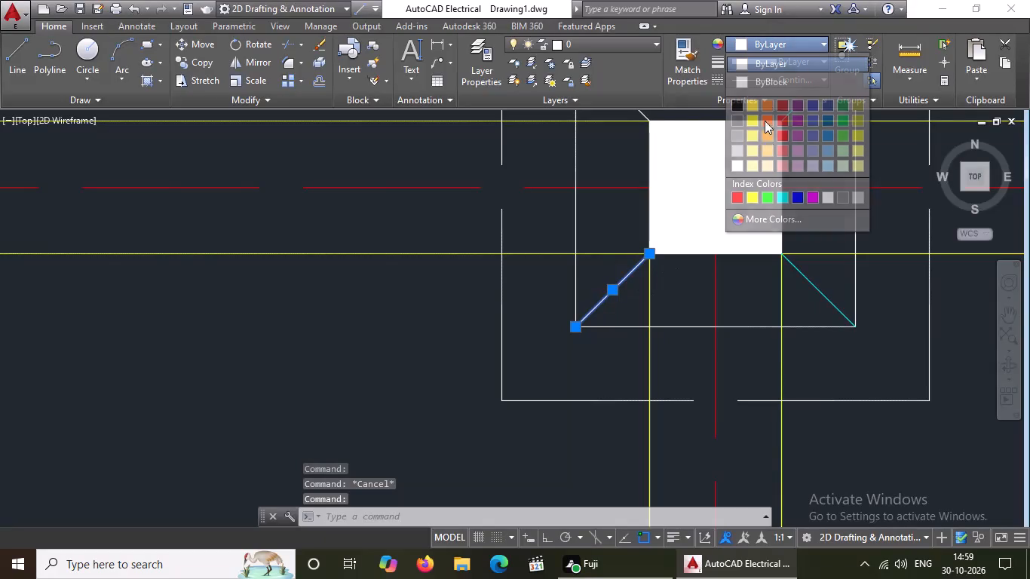
click(781, 195)
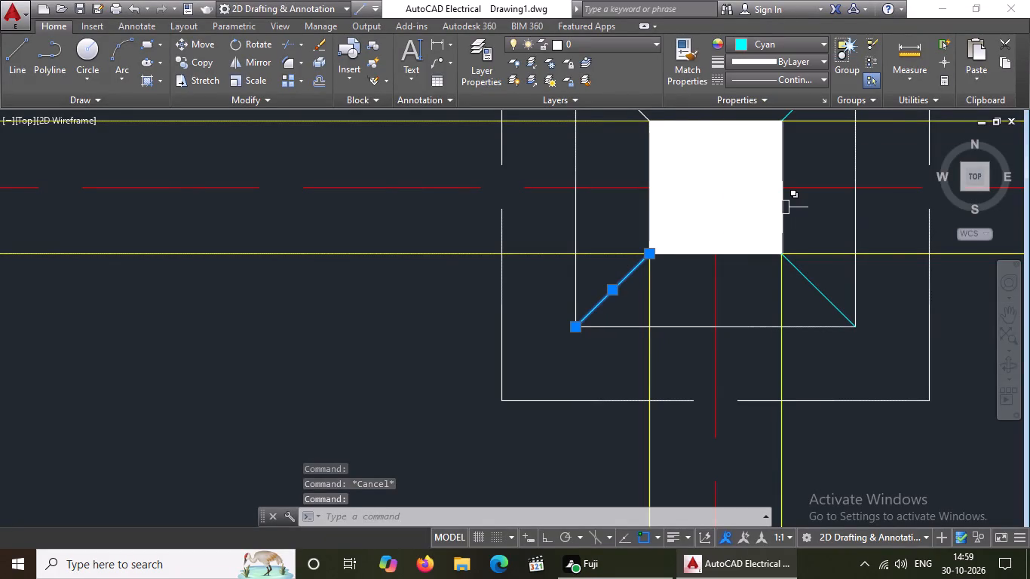
key(Escape)
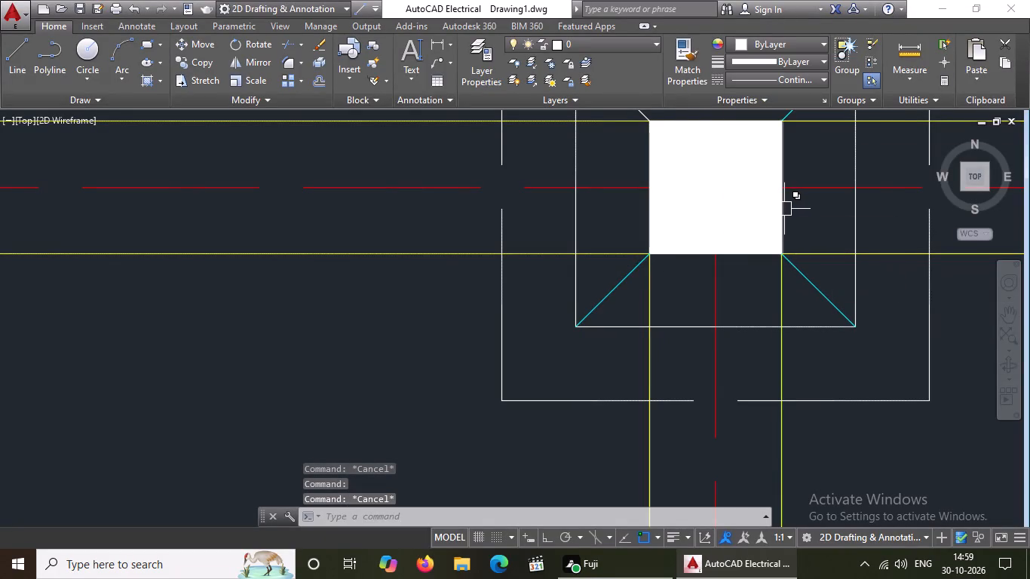
scroll(694, 250, down, 2)
scroll(691, 173, up, 2)
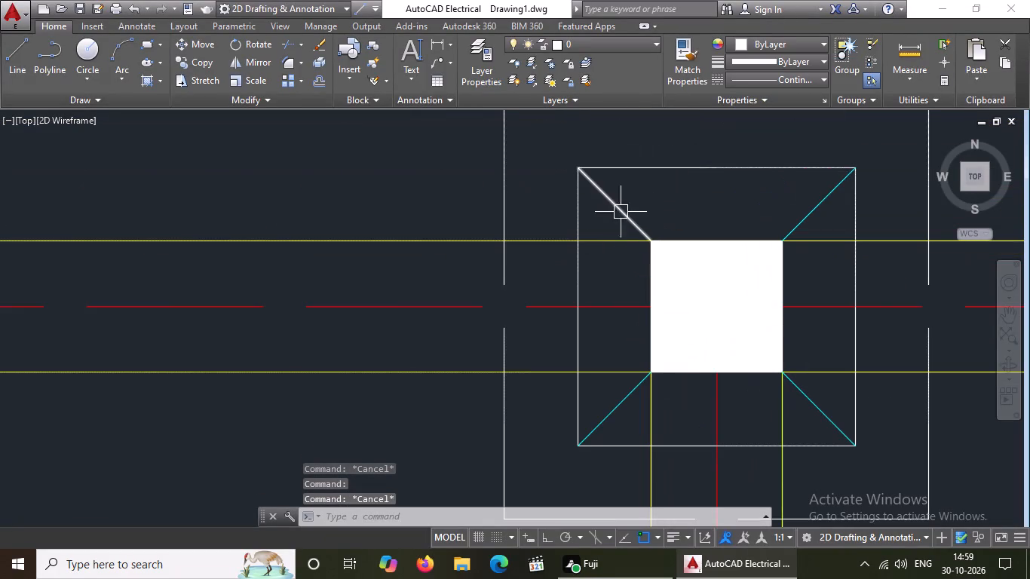
click(624, 207)
click(821, 39)
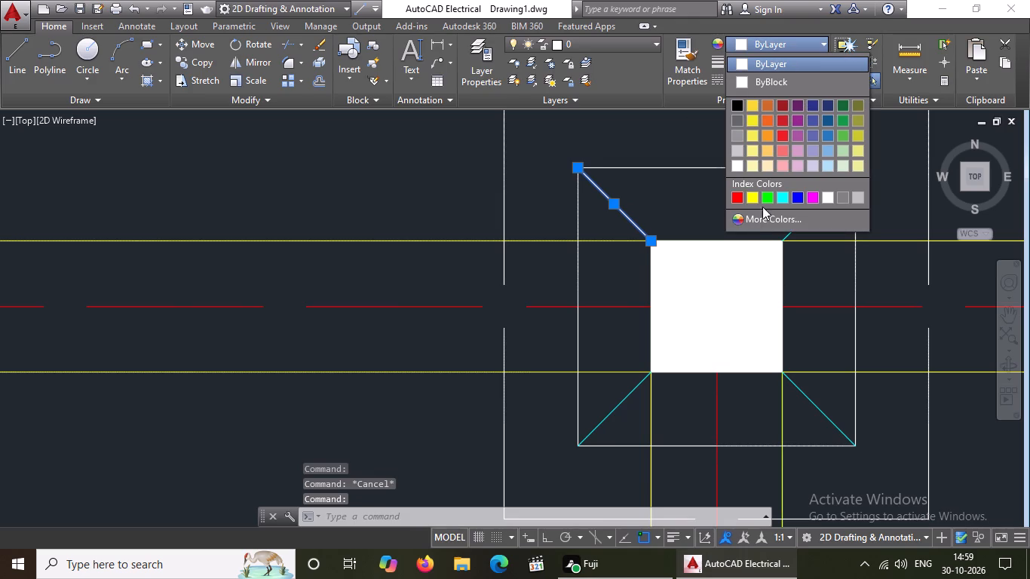
click(778, 197)
key(Escape)
Set the upper-right and lower-right diagonal lines of the fourth footing on the top beam row to Cyan.
scroll(636, 256, down, 3)
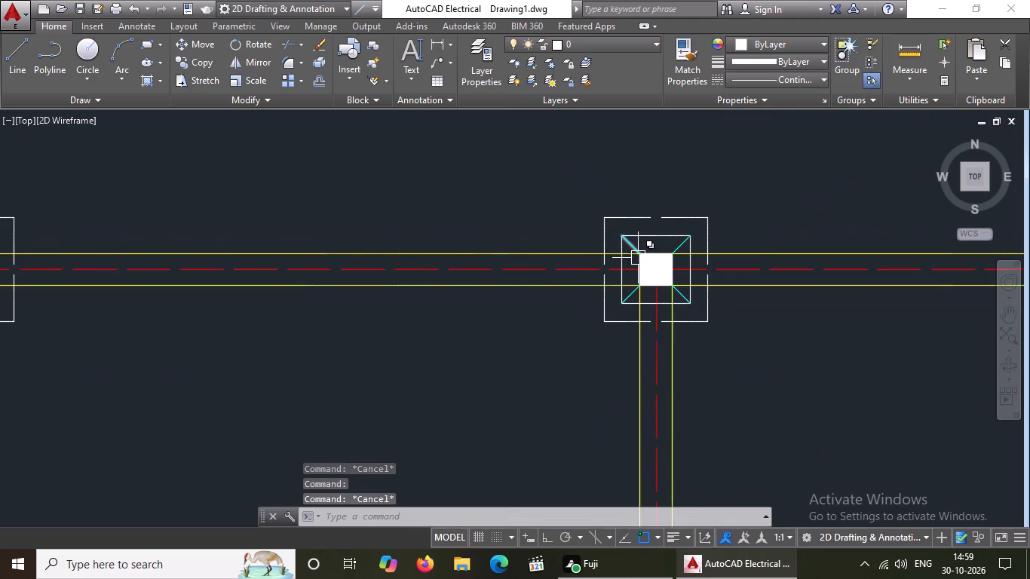
scroll(565, 200, down, 4)
scroll(559, 214, up, 3)
scroll(558, 213, down, 1)
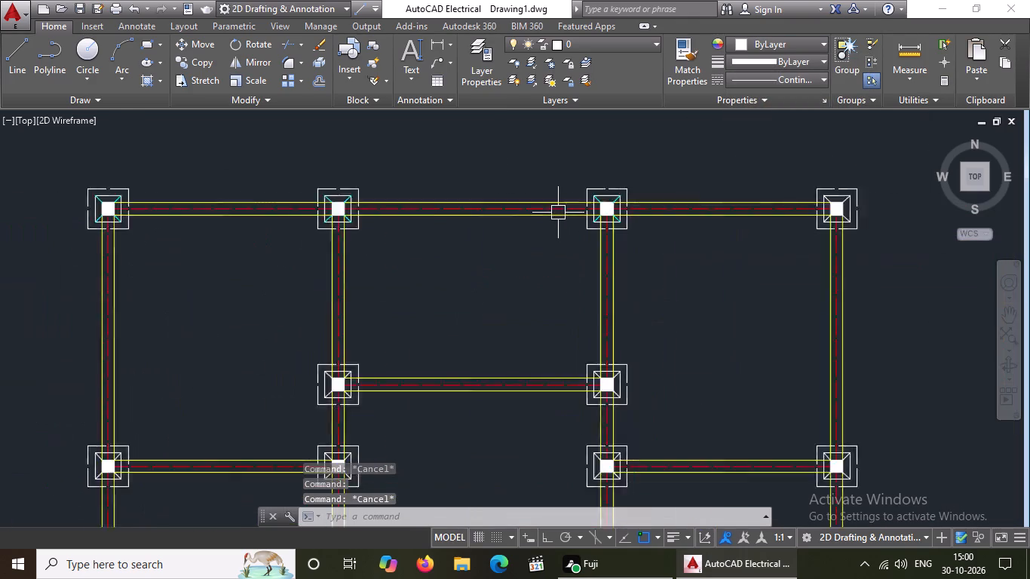
scroll(558, 213, down, 1)
scroll(691, 216, up, 3)
scroll(906, 173, up, 2)
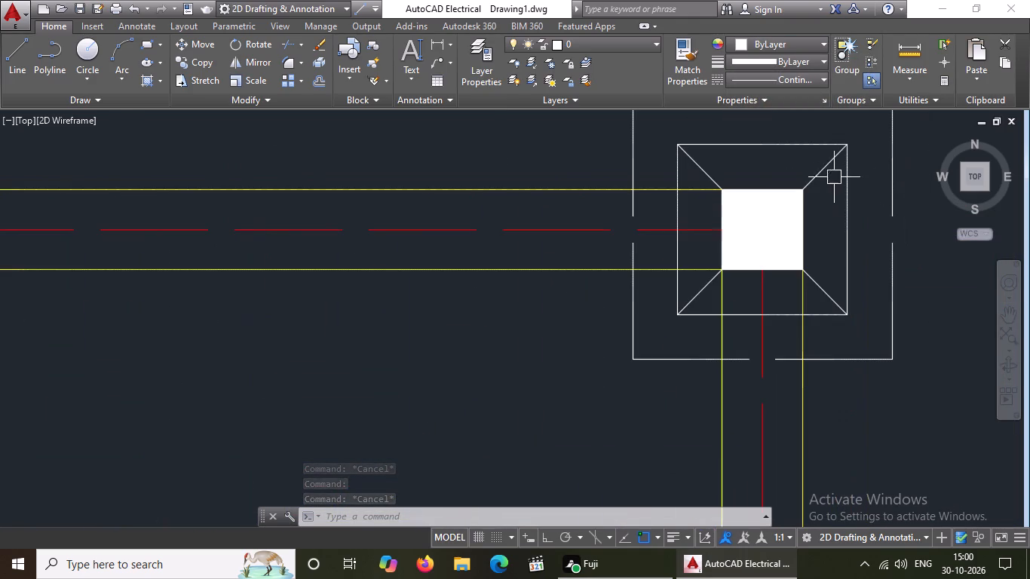
click(821, 174)
click(783, 40)
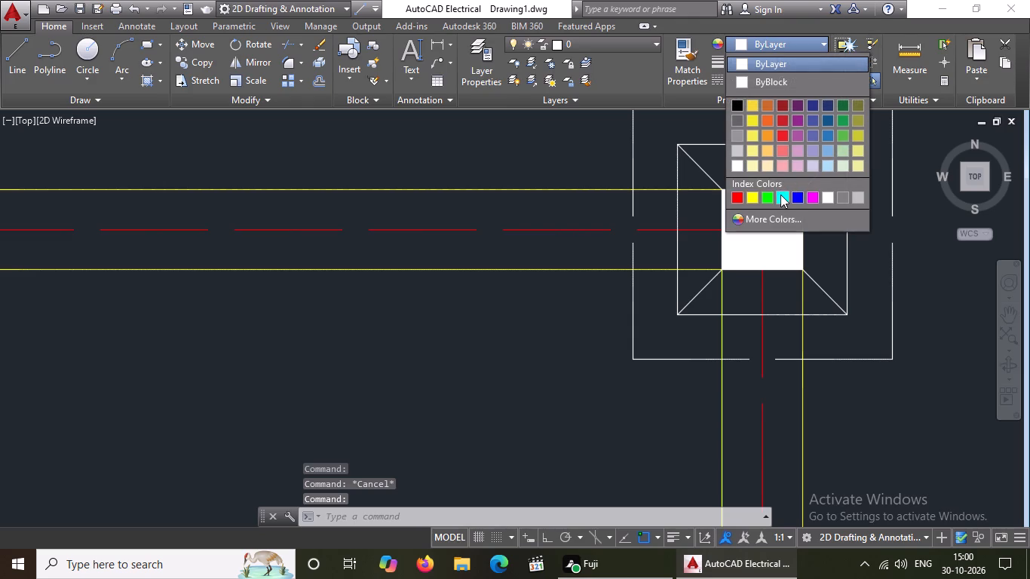
click(780, 195)
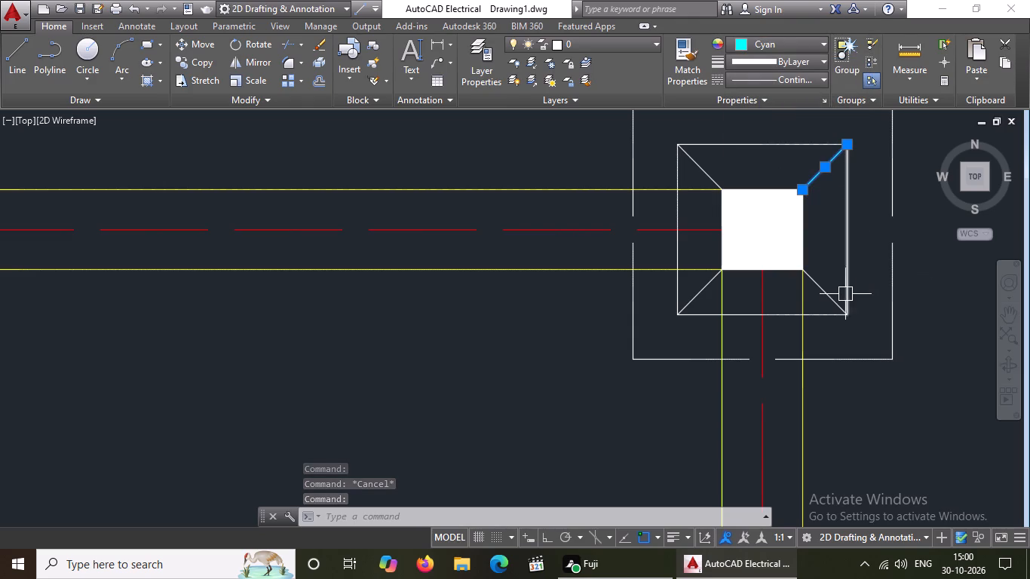
key(Escape)
click(830, 291)
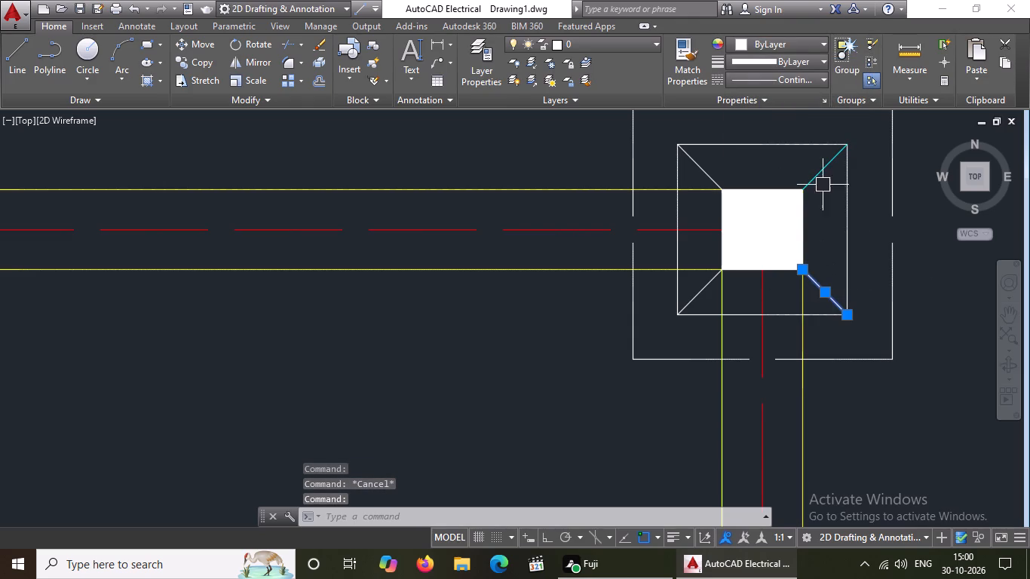
click(799, 50)
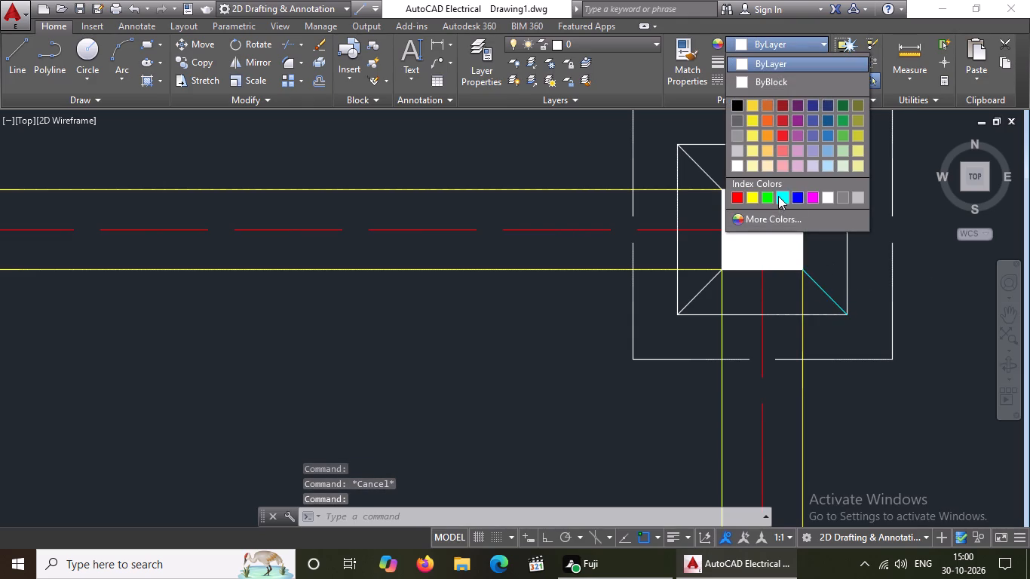
click(778, 195)
key(Escape)
Set the lower-left and upper-left diagonal lines of the fourth top-row footing to Cyan.
click(695, 296)
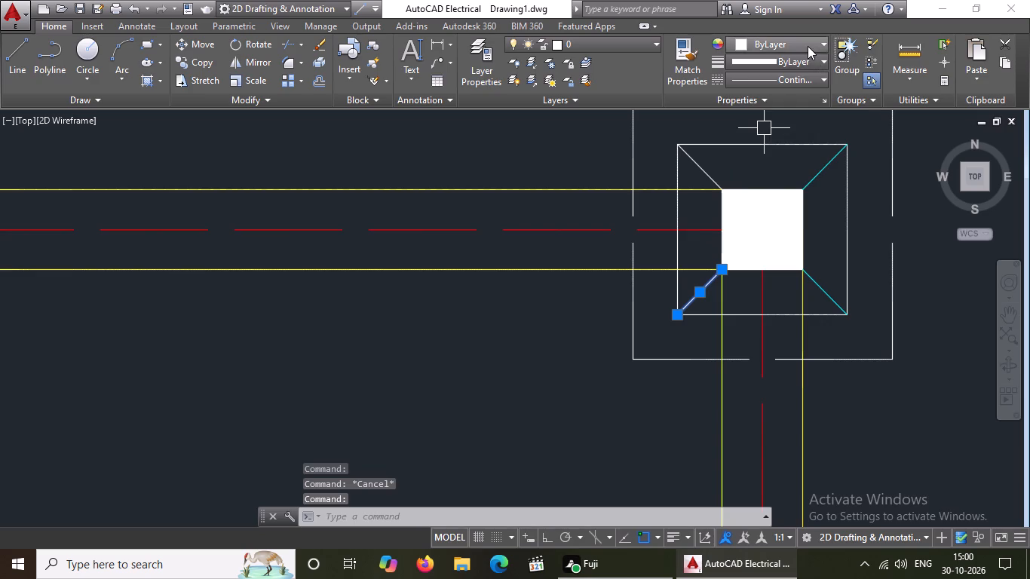
click(808, 46)
click(783, 195)
key(Escape)
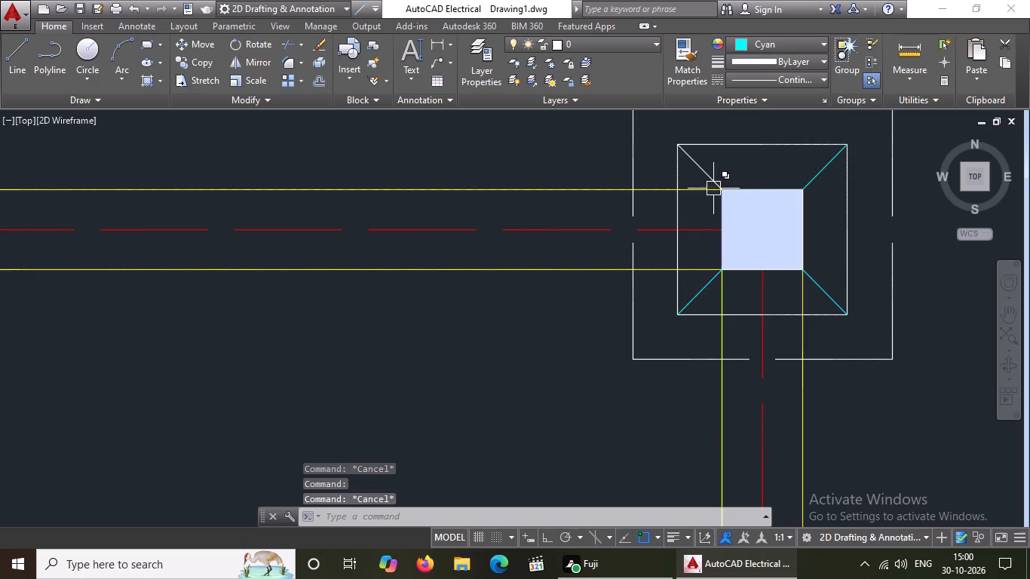
click(702, 181)
click(808, 49)
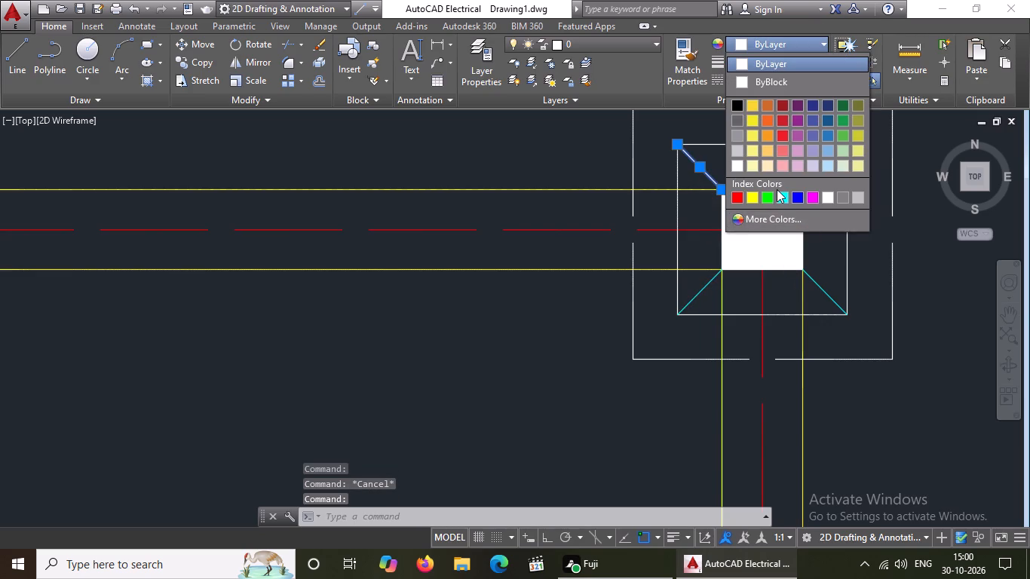
click(785, 198)
key(Escape)
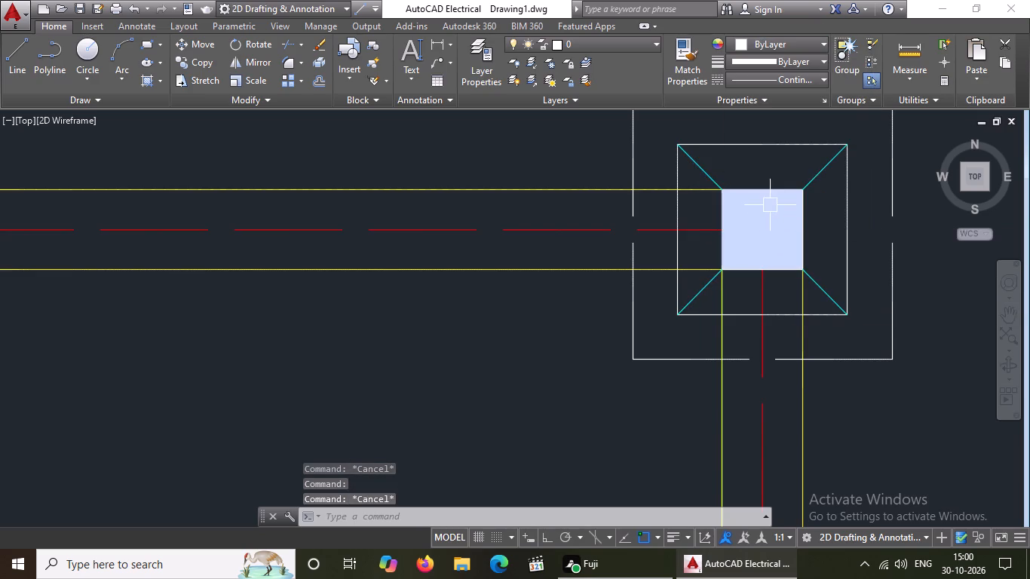
Set the two upper diagonal lines of the footing at the left end of the short middle beam, below the top row, to Cyan.
scroll(770, 203, down, 5)
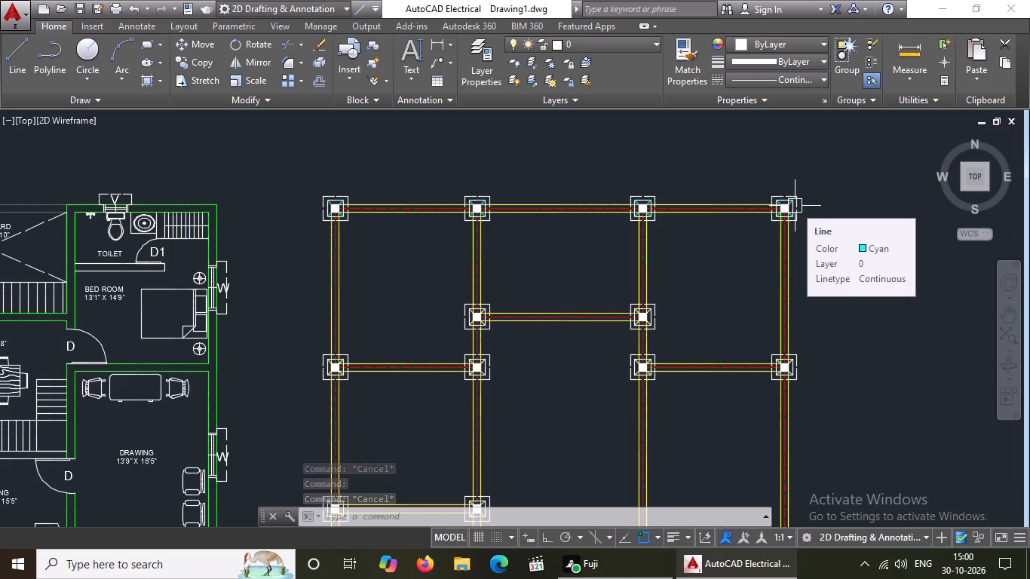
scroll(795, 210, up, 2)
scroll(795, 210, down, 2)
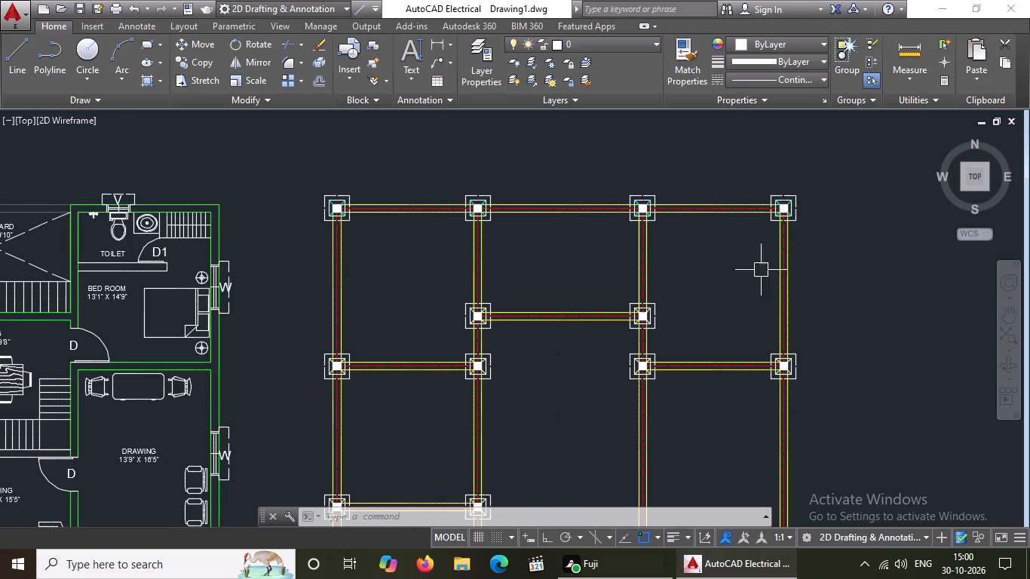
scroll(480, 313, up, 6)
scroll(452, 296, down, 3)
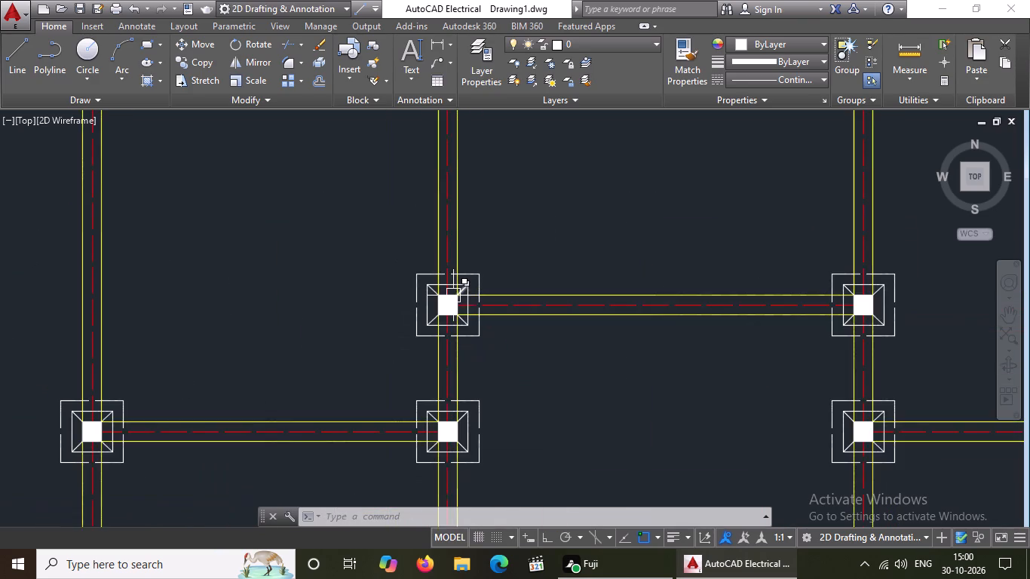
scroll(453, 296, down, 3)
scroll(453, 296, up, 2)
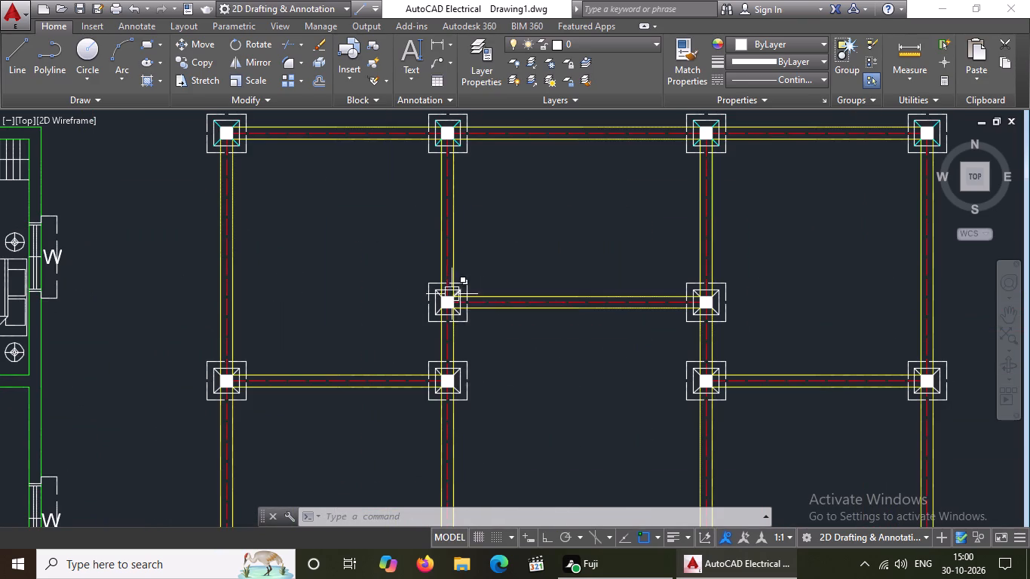
scroll(452, 294, up, 3)
click(386, 289)
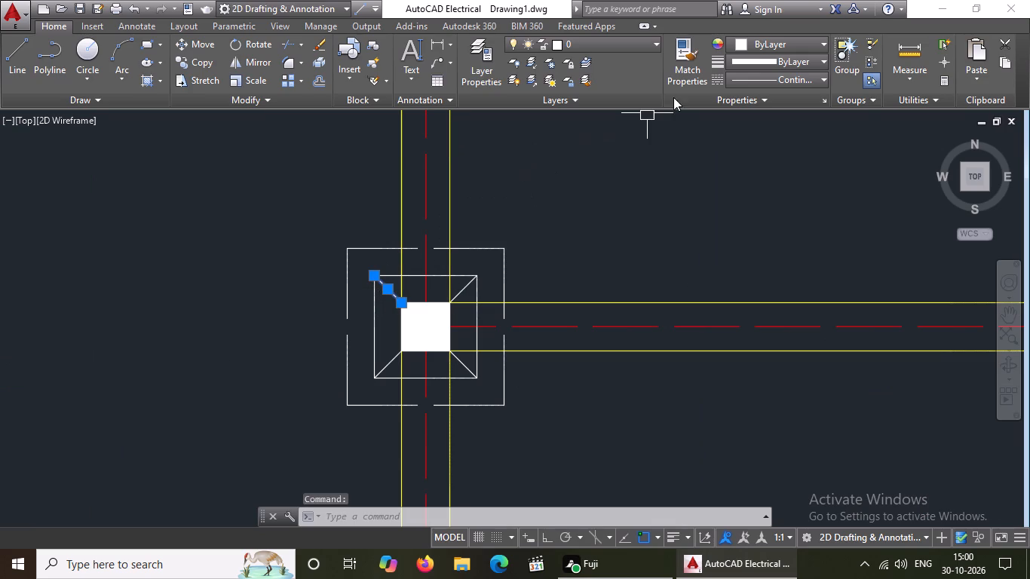
click(786, 43)
click(782, 199)
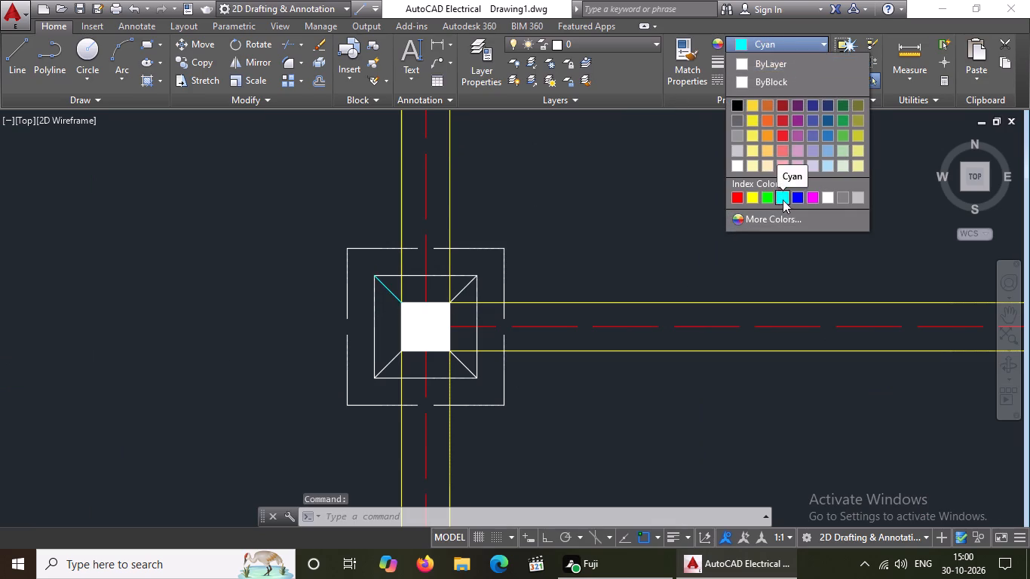
key(Escape)
scroll(469, 286, up, 2)
click(464, 280)
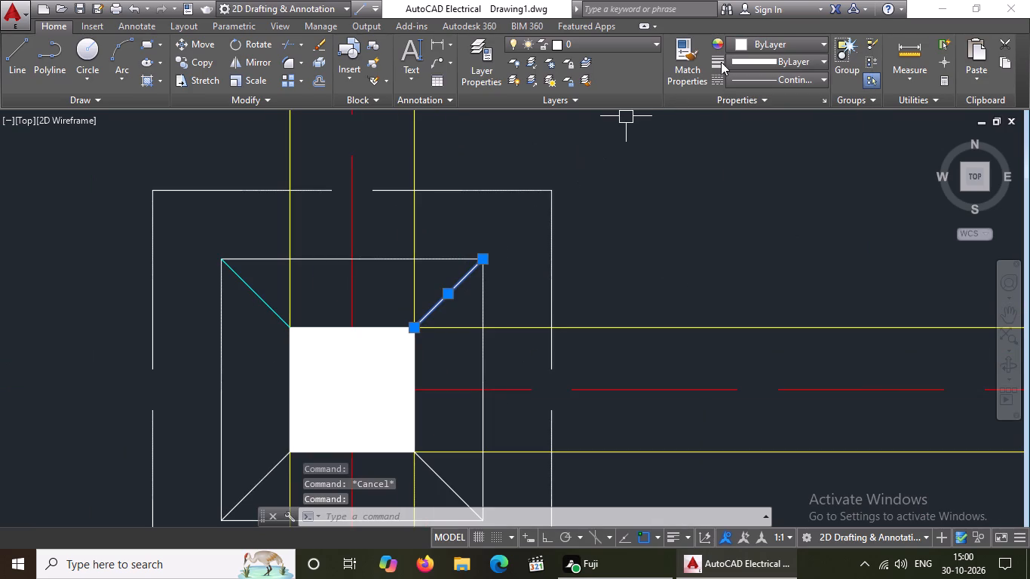
click(758, 47)
click(777, 196)
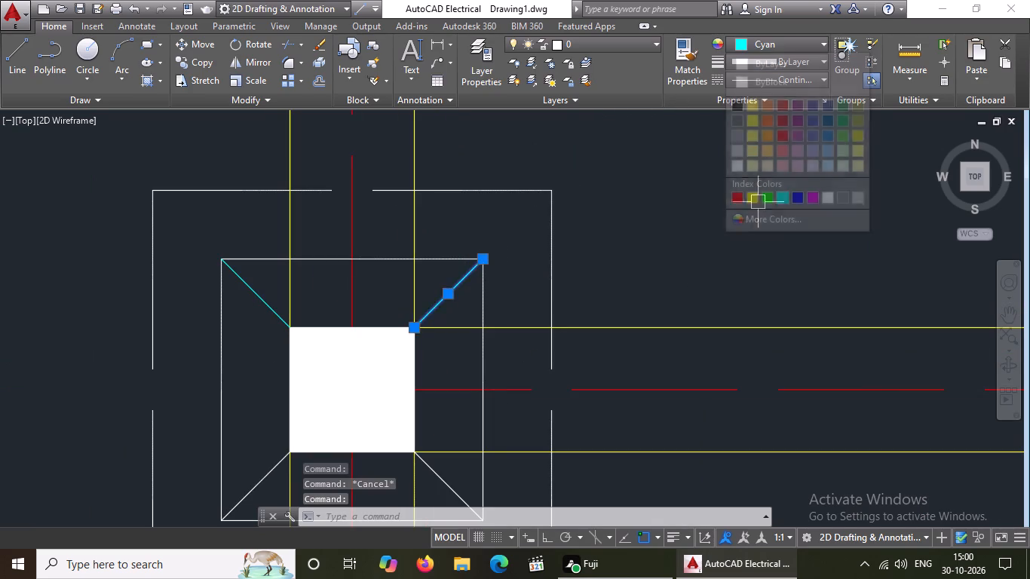
key(Escape)
Set the two lower diagonal lines of the footing at the short middle beam's left end to Cyan.
scroll(615, 178, down, 2)
scroll(480, 299, up, 2)
click(478, 289)
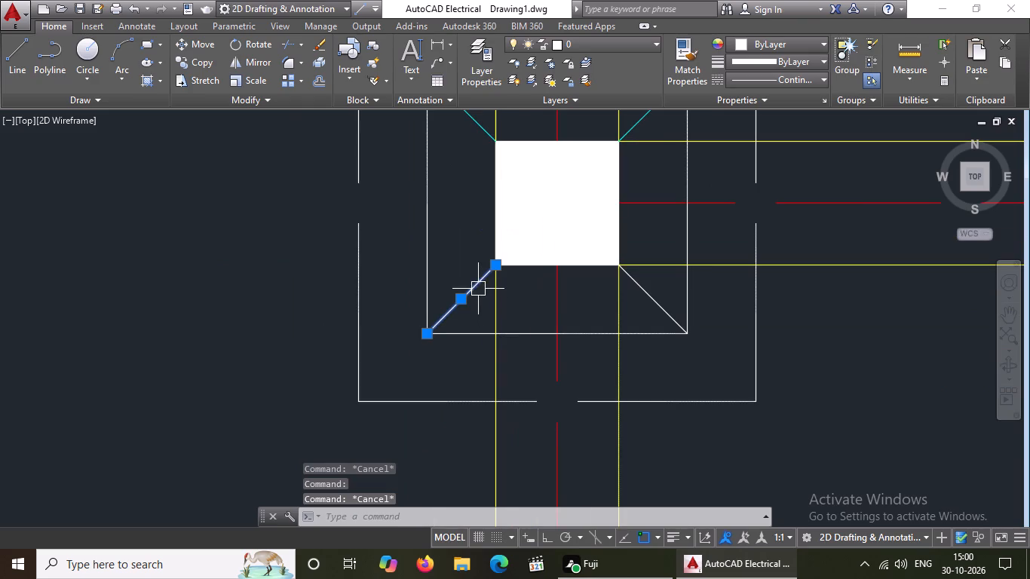
click(800, 45)
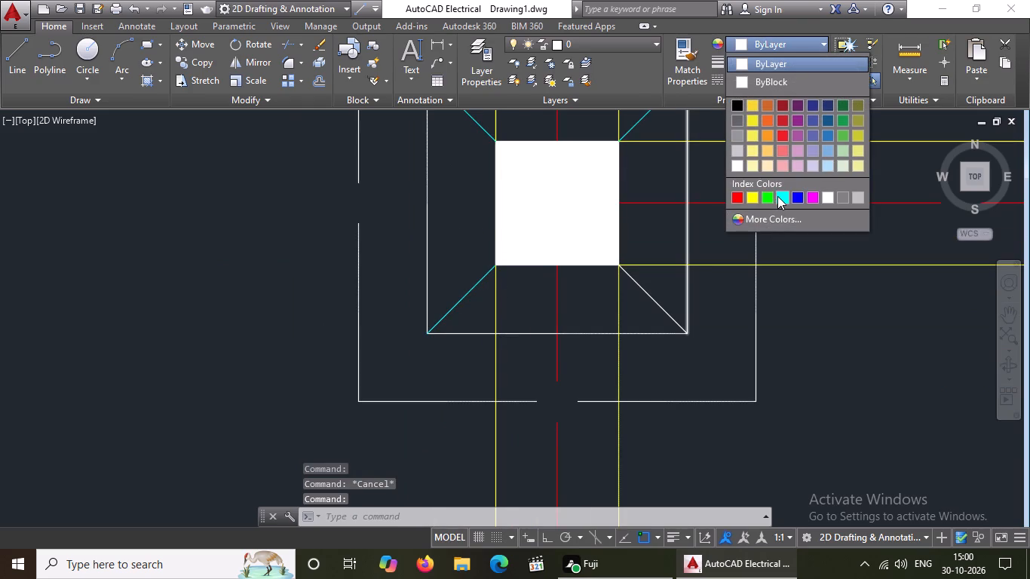
click(777, 196)
key(Escape)
click(660, 292)
click(656, 302)
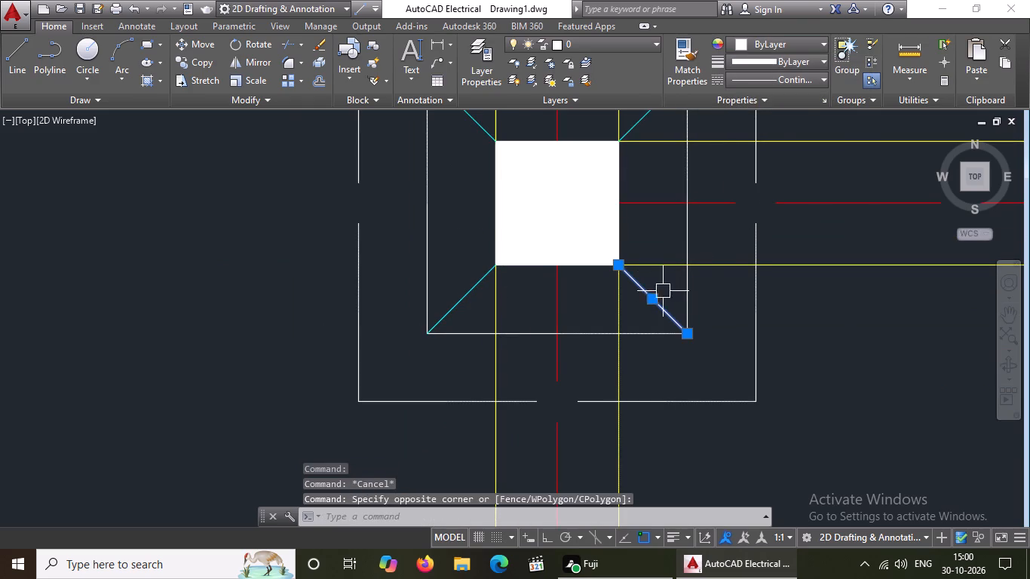
click(796, 48)
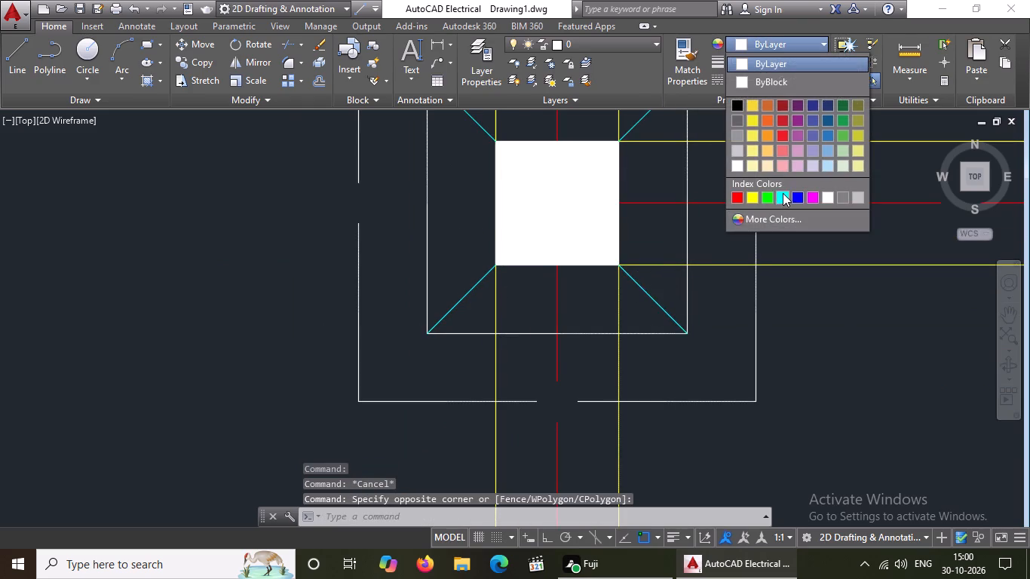
click(783, 193)
key(Escape)
Set the upper-left and lower-left diagonal lines of the footing at the short middle beam's right end to Cyan.
scroll(648, 227, down, 7)
scroll(754, 228, up, 2)
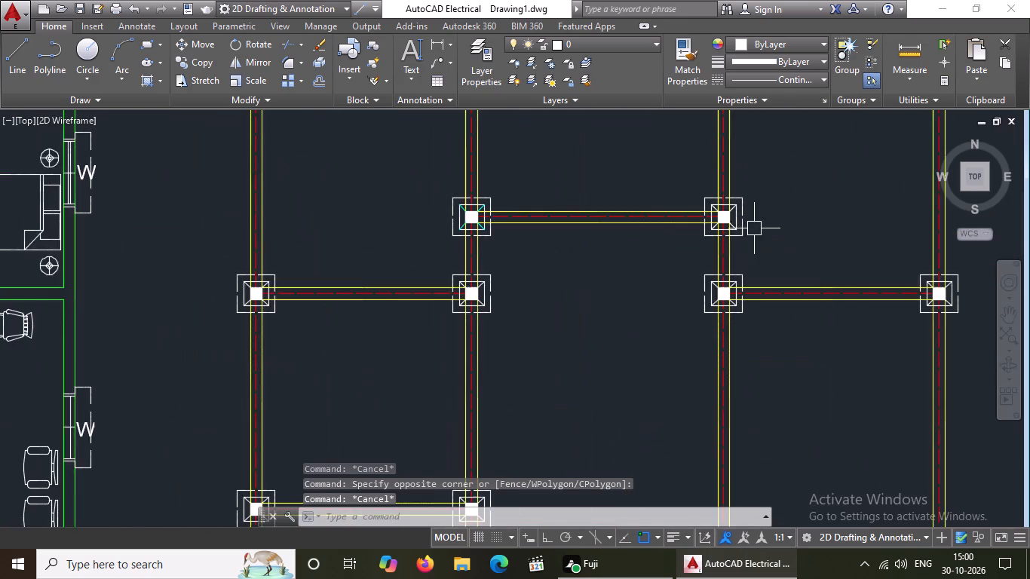
scroll(702, 223, up, 3)
scroll(780, 188, up, 2)
click(714, 137)
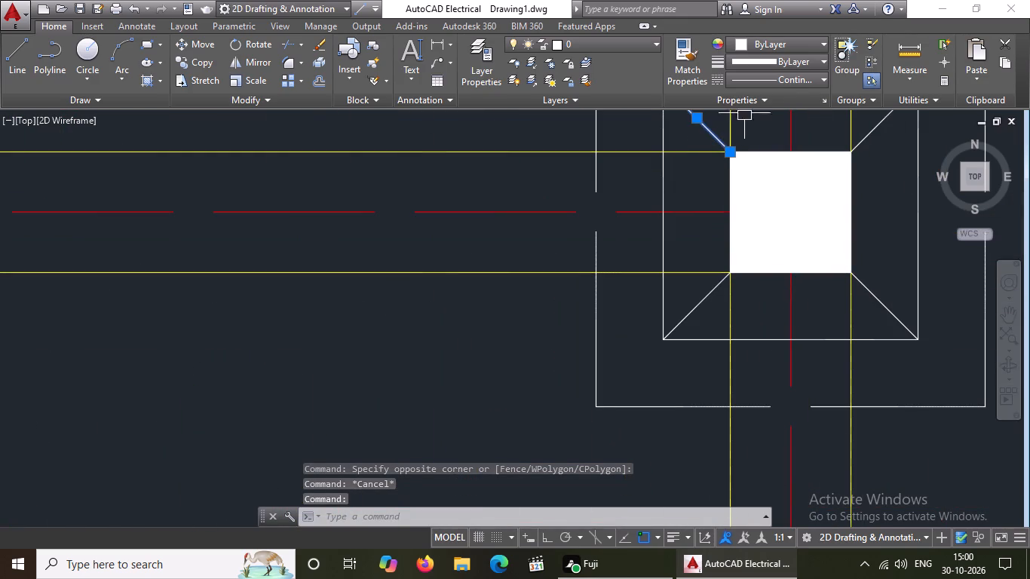
click(808, 44)
click(782, 195)
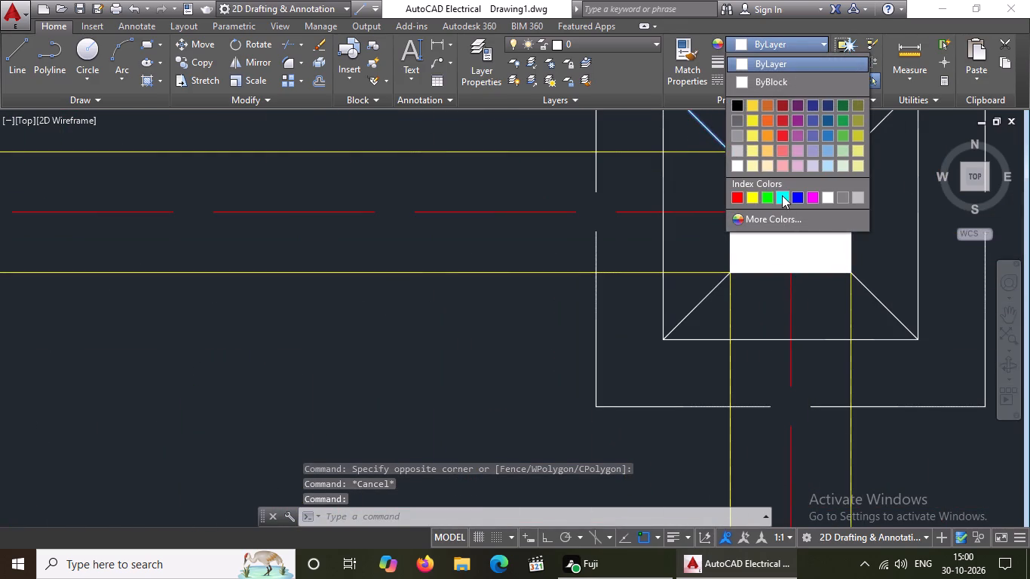
key(Escape)
click(717, 296)
click(805, 43)
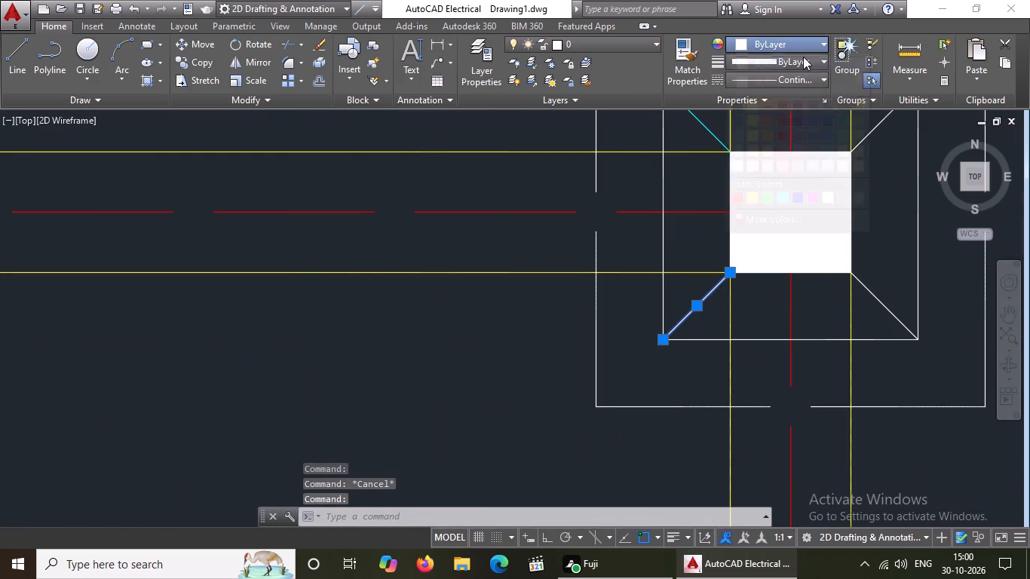
click(784, 191)
key(Escape)
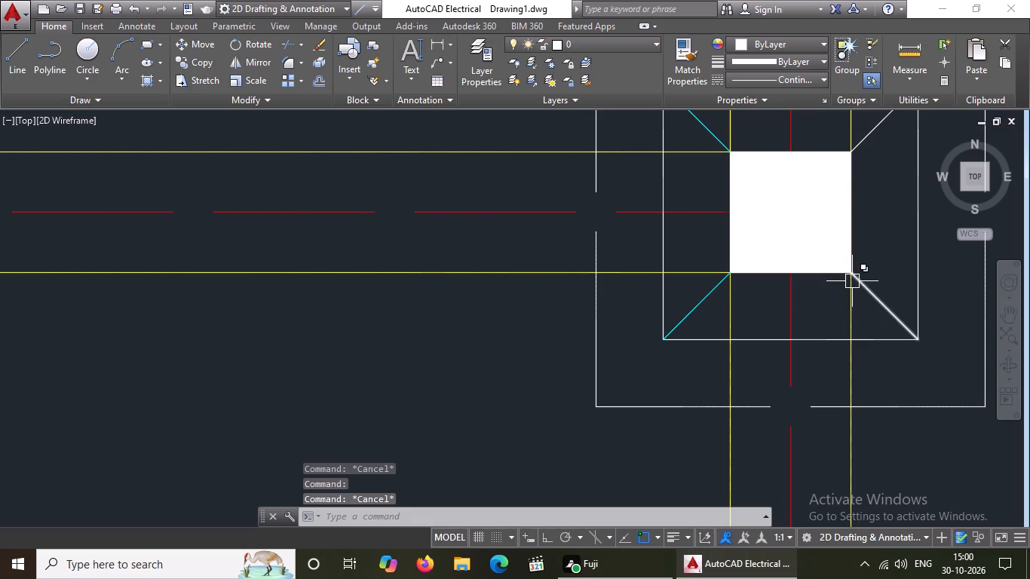
Set the lower-right diagonal line of the footing at the short middle beam's right end to Cyan.
click(877, 292)
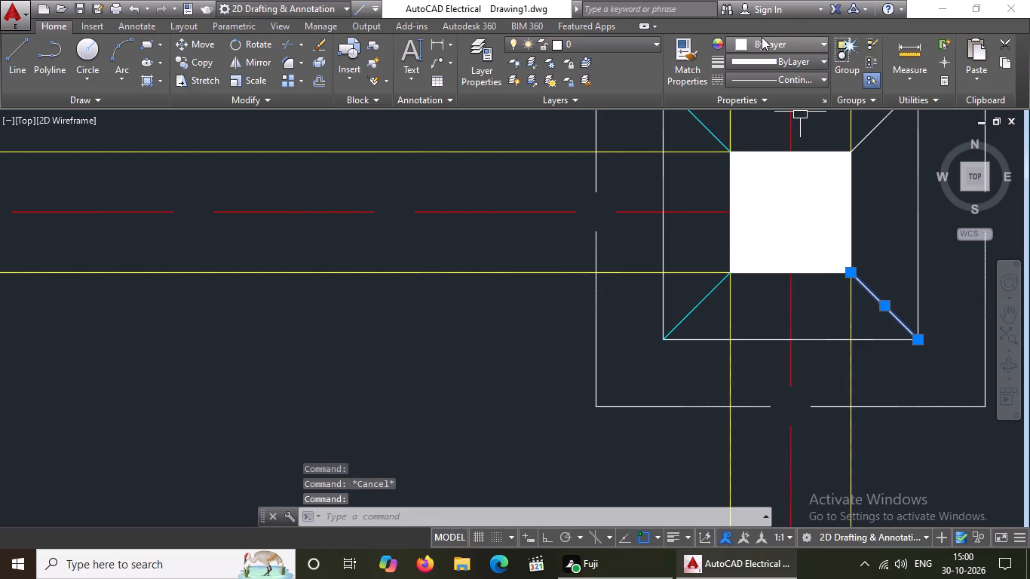
click(762, 35)
click(762, 44)
click(782, 200)
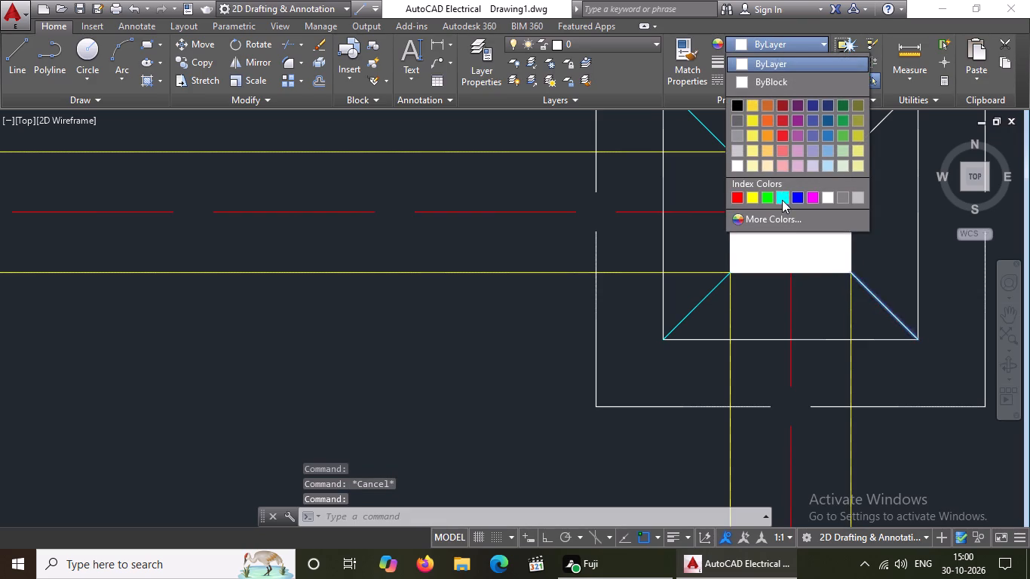
Set the upper-right diagonal line of the footing at the short middle beam's right end to Cyan.
scroll(814, 212, down, 3)
key(Escape)
scroll(838, 208, up, 3)
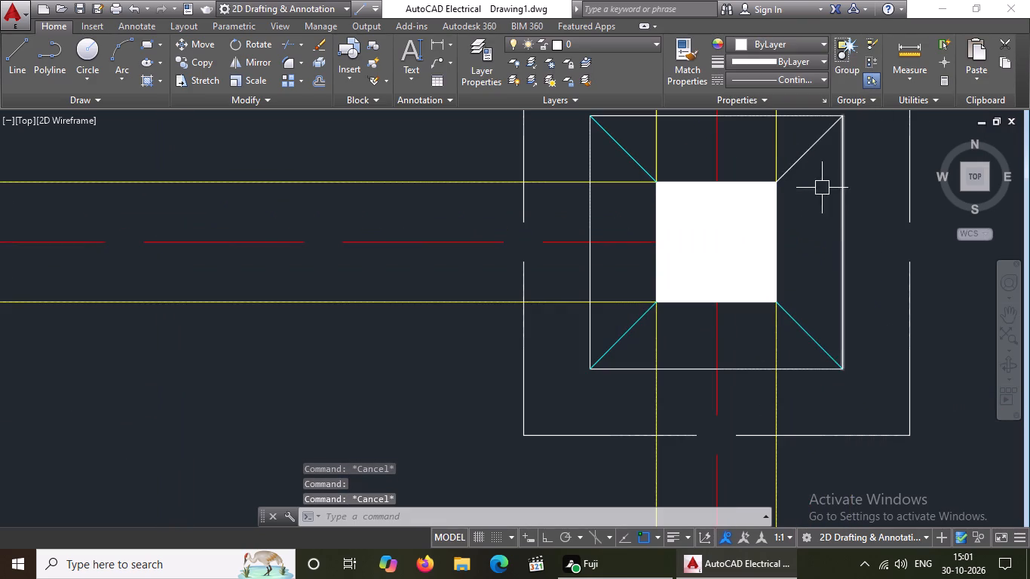
click(800, 153)
click(767, 40)
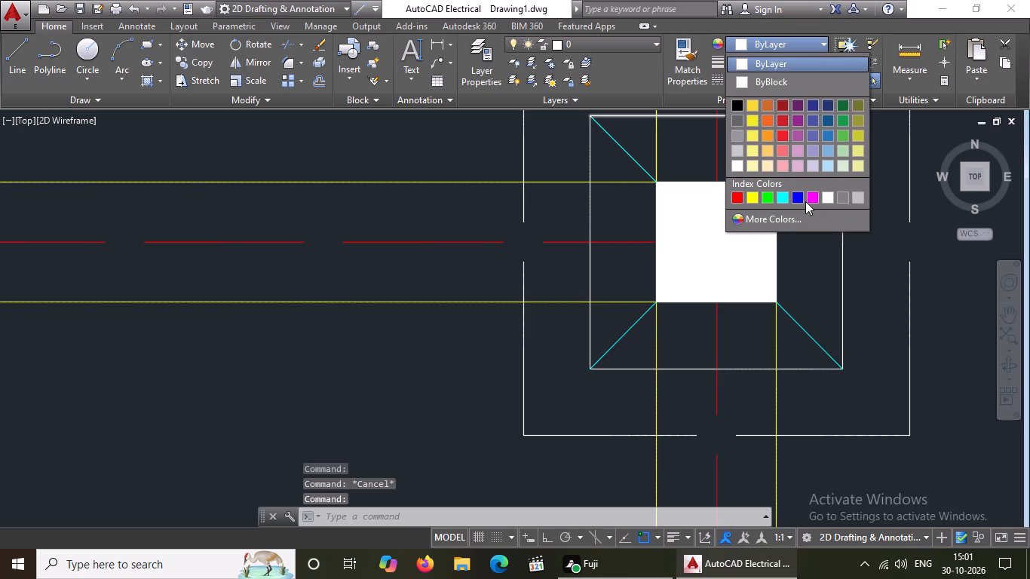
click(783, 194)
key(Escape)
Set the two upper diagonal lines of the leftmost-column footing in the row below the short middle beam to Cyan.
scroll(759, 225, down, 4)
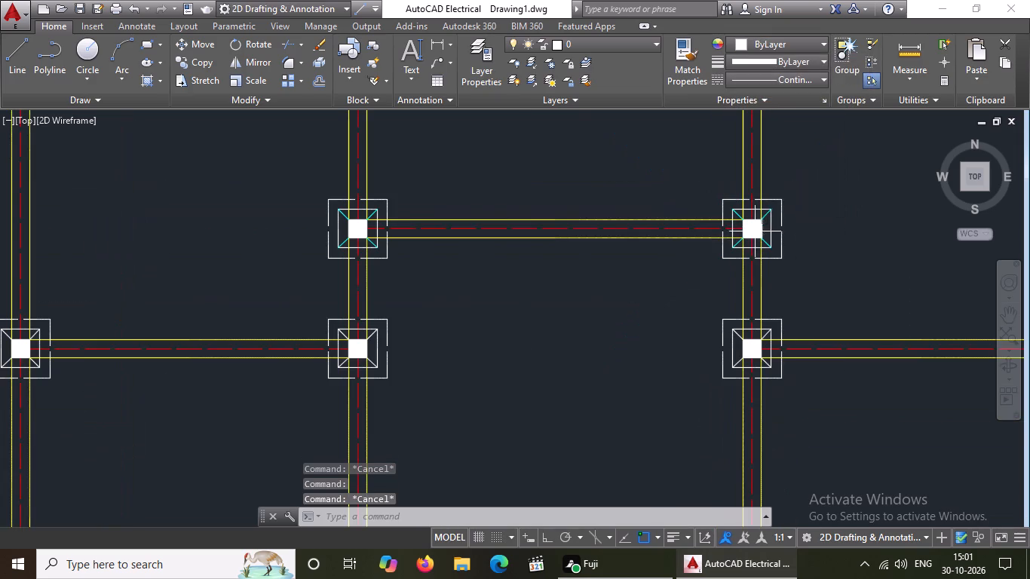
scroll(753, 228, down, 2)
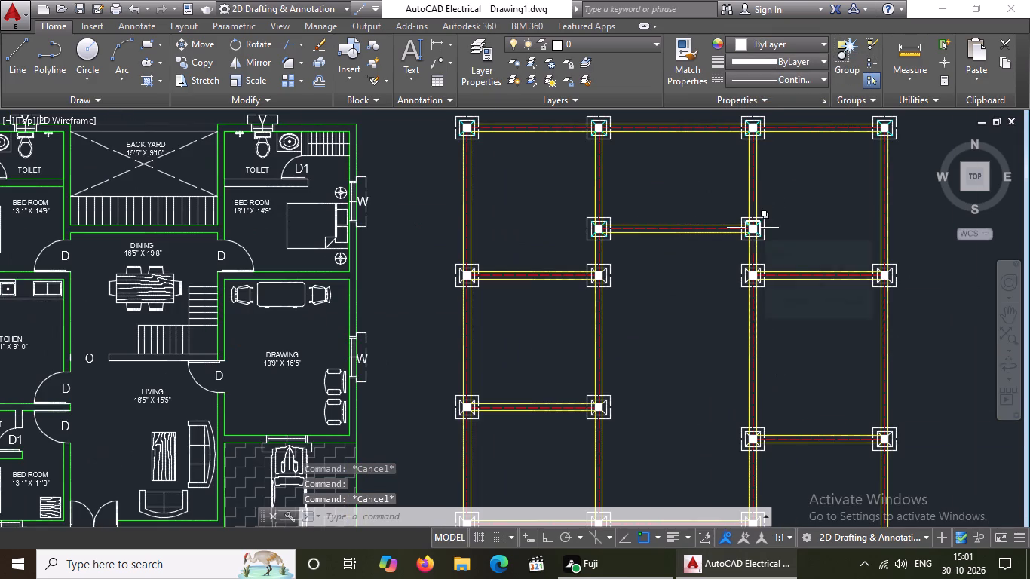
scroll(453, 271, up, 6)
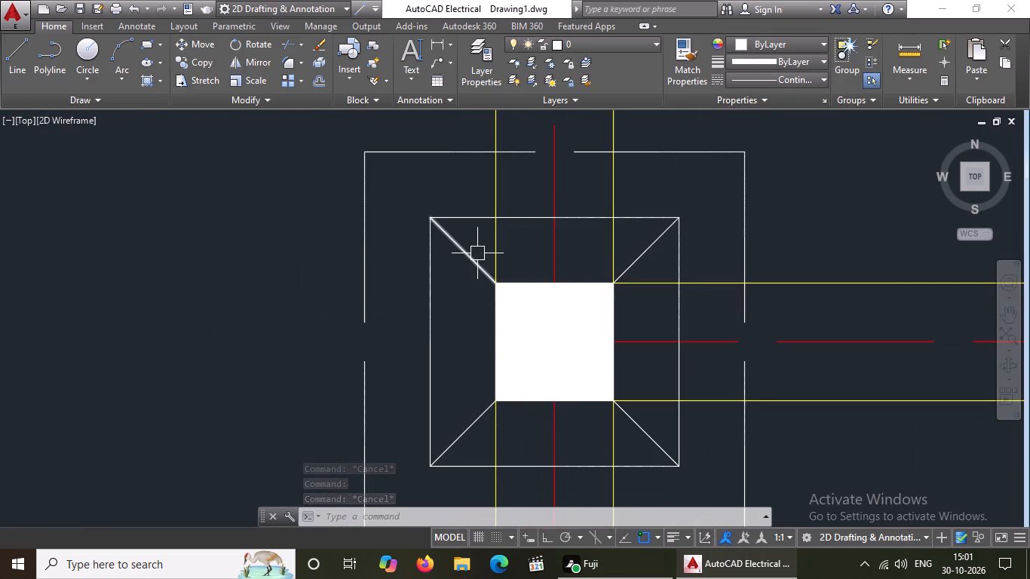
click(477, 253)
click(787, 45)
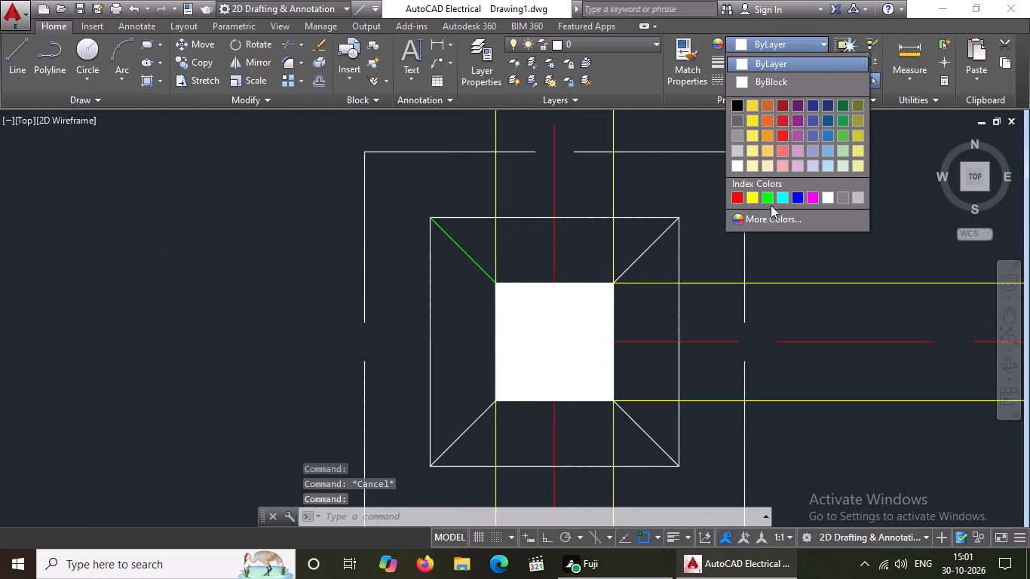
click(783, 192)
key(Escape)
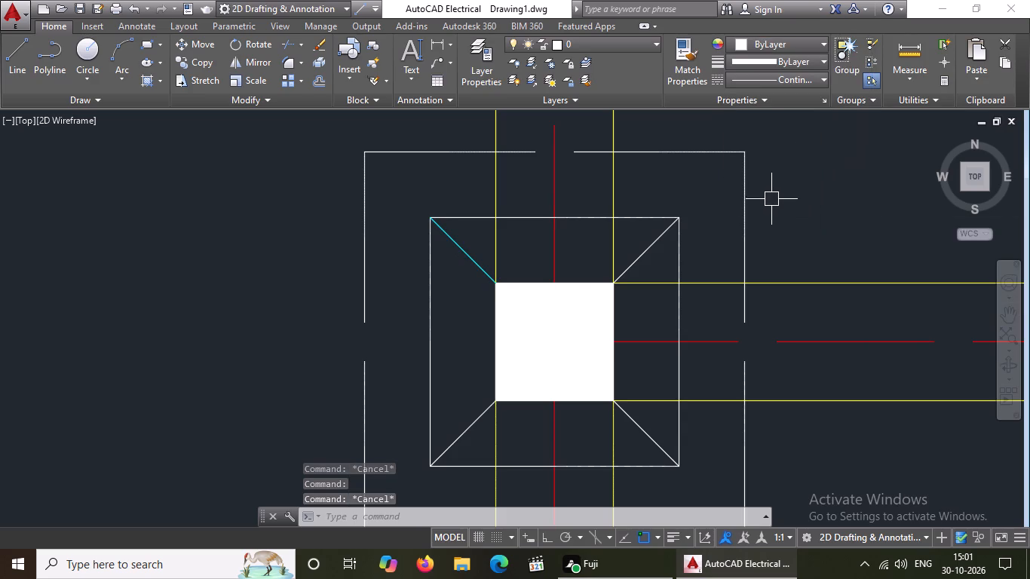
click(658, 244)
click(756, 40)
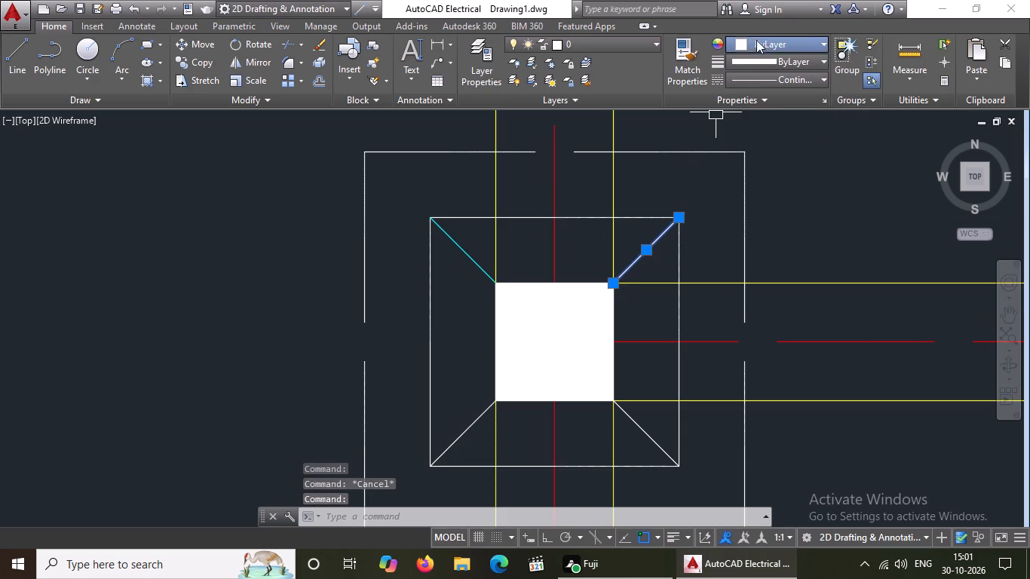
click(781, 194)
key(Escape)
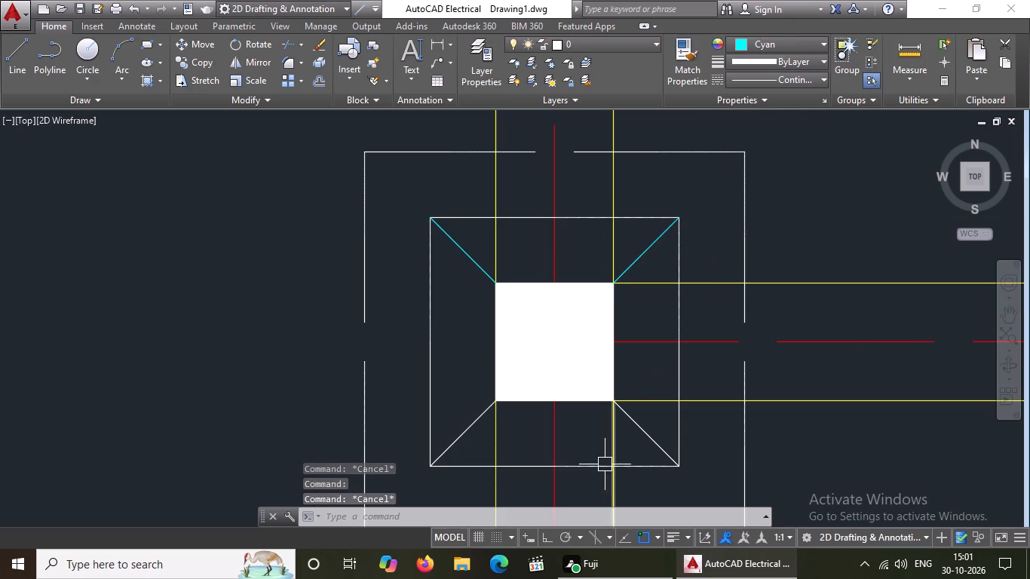
Set the two lower diagonal lines of that leftmost-column footing to Cyan.
click(641, 436)
click(773, 40)
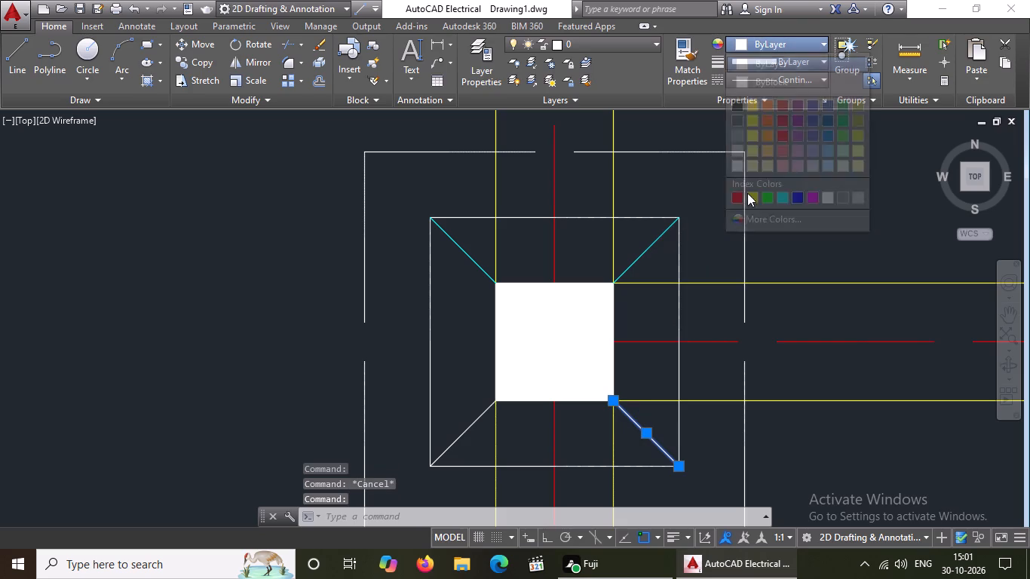
click(783, 198)
key(Escape)
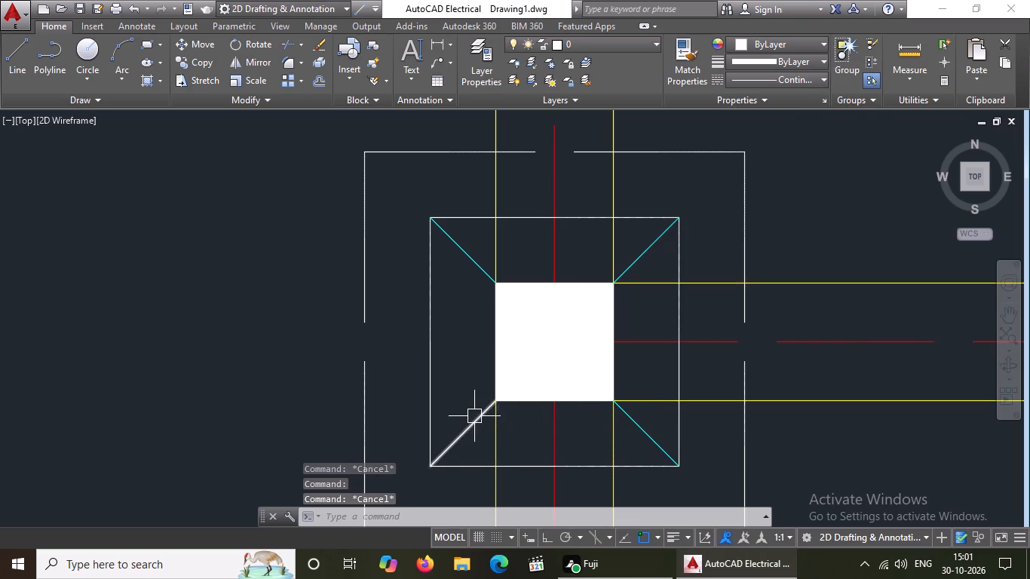
click(474, 416)
drag(763, 38, 762, 46)
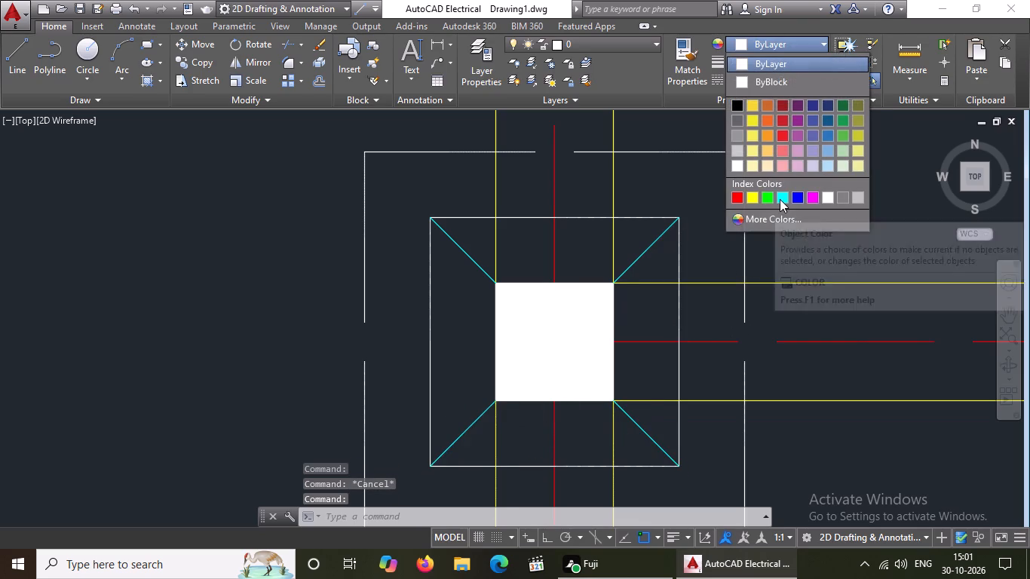
click(780, 198)
key(Escape)
Set the two upper diagonal lines of the second-column footing, at the right end of the same row's left beam, to Cyan.
scroll(544, 305, down, 5)
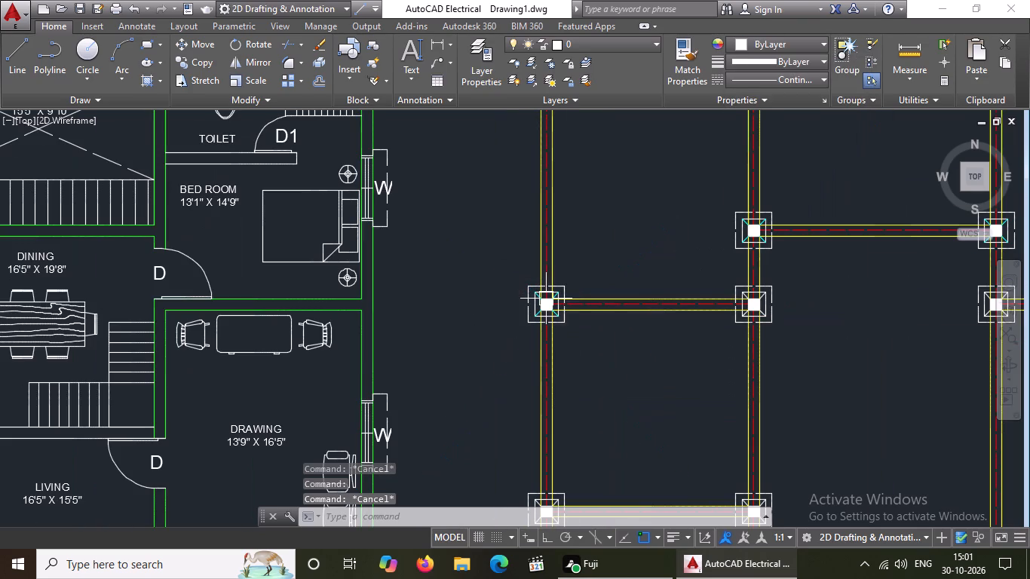
scroll(784, 305, up, 3)
scroll(682, 284, up, 2)
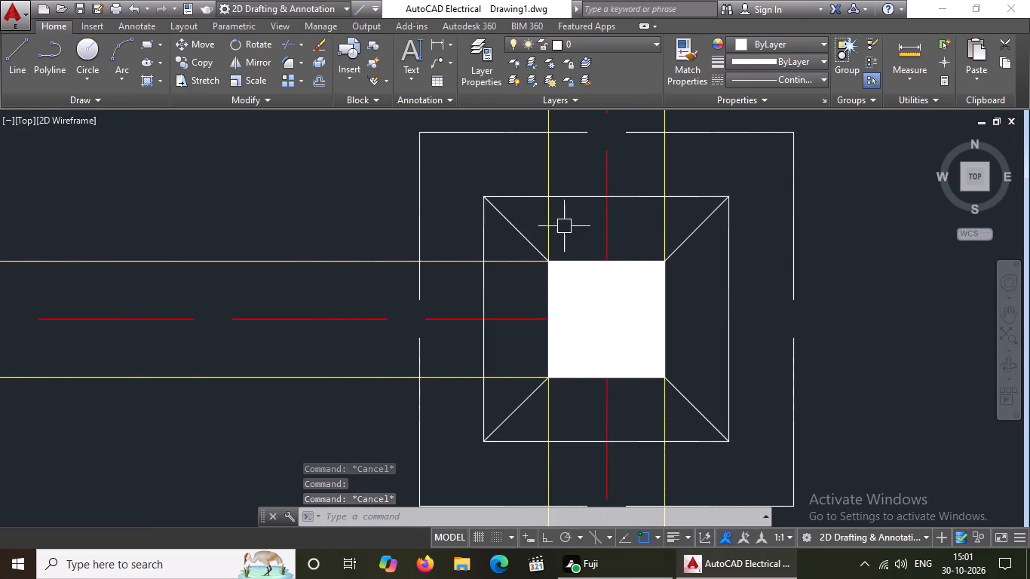
click(528, 239)
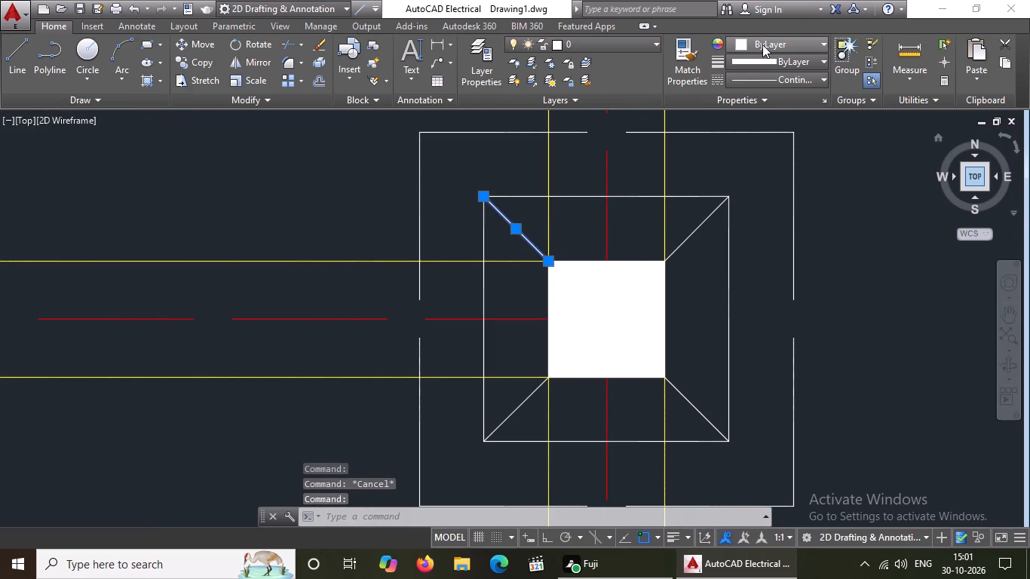
click(763, 44)
drag(785, 190, 783, 200)
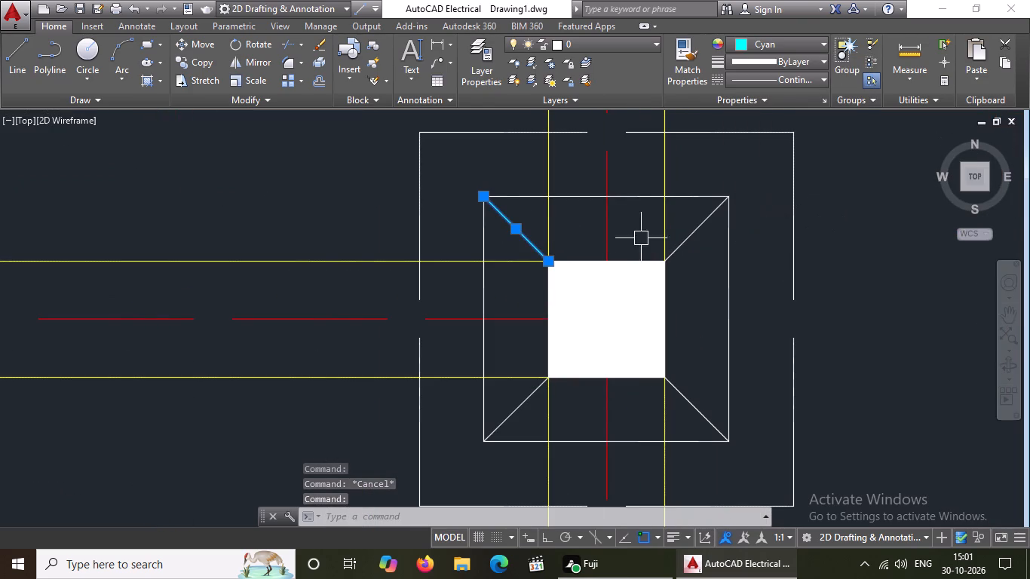
key(Escape)
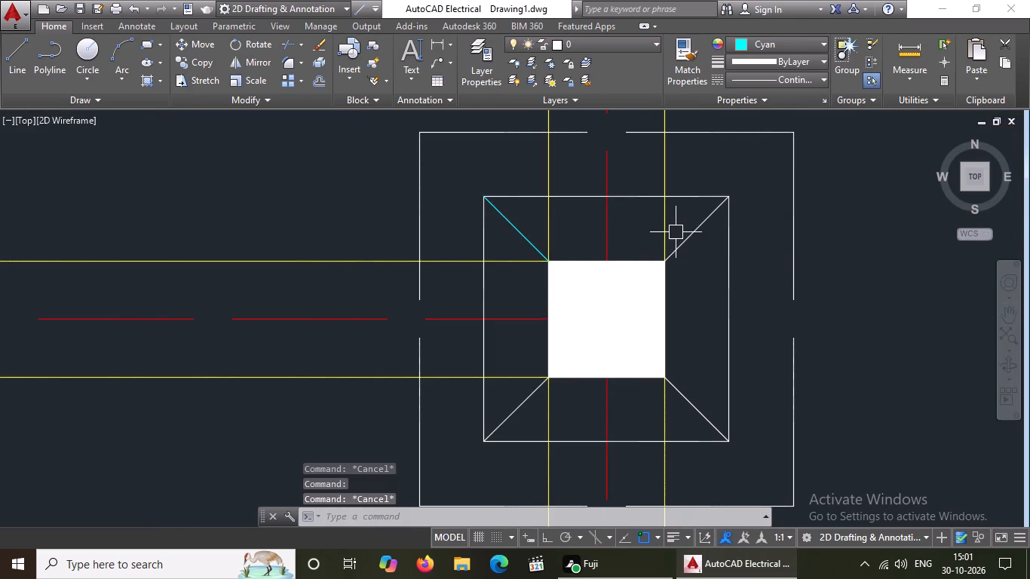
click(694, 238)
click(789, 44)
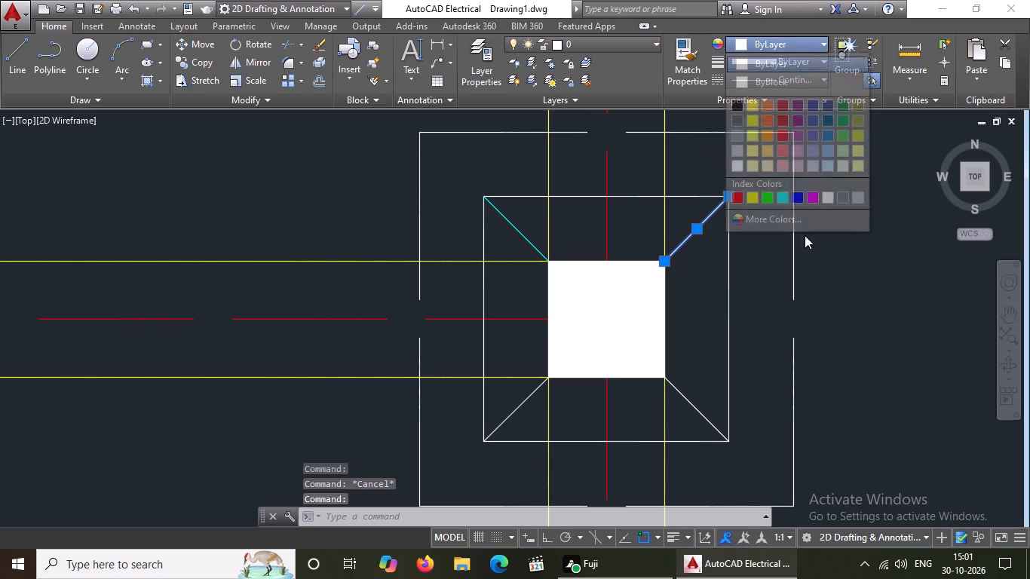
click(777, 196)
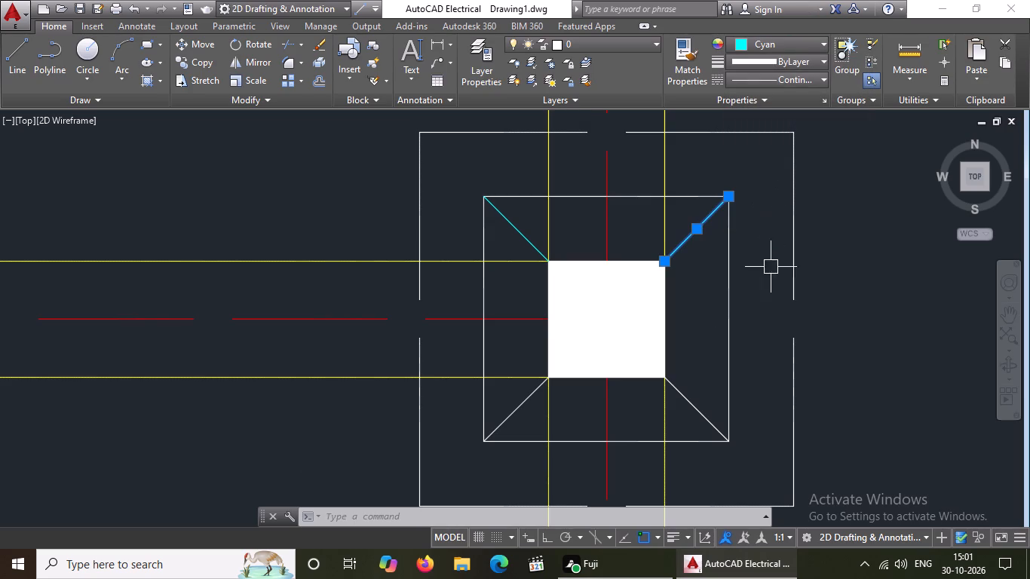
key(Escape)
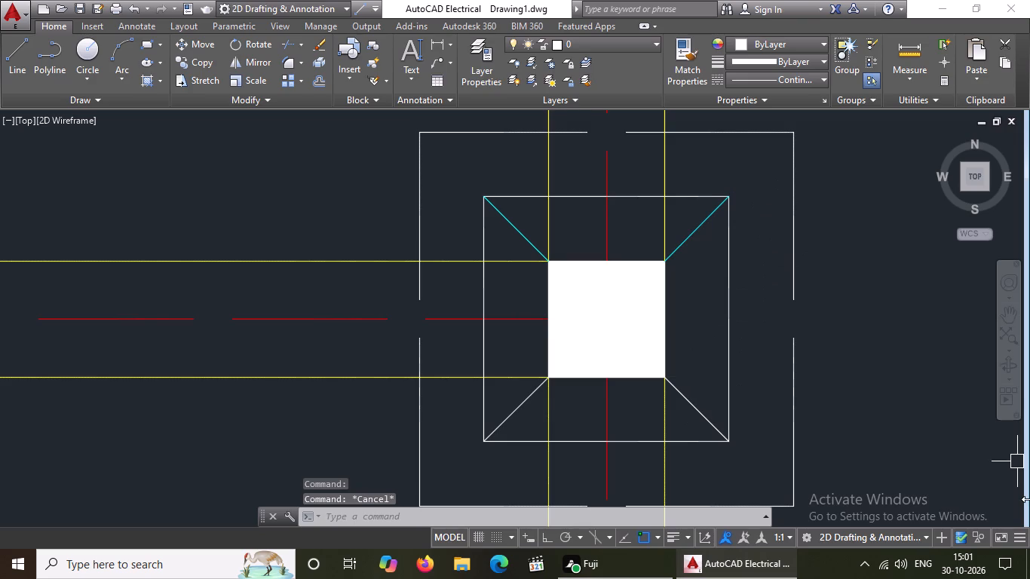
Set the two lower diagonal lines of the second-column footing in this row to Cyan.
click(686, 395)
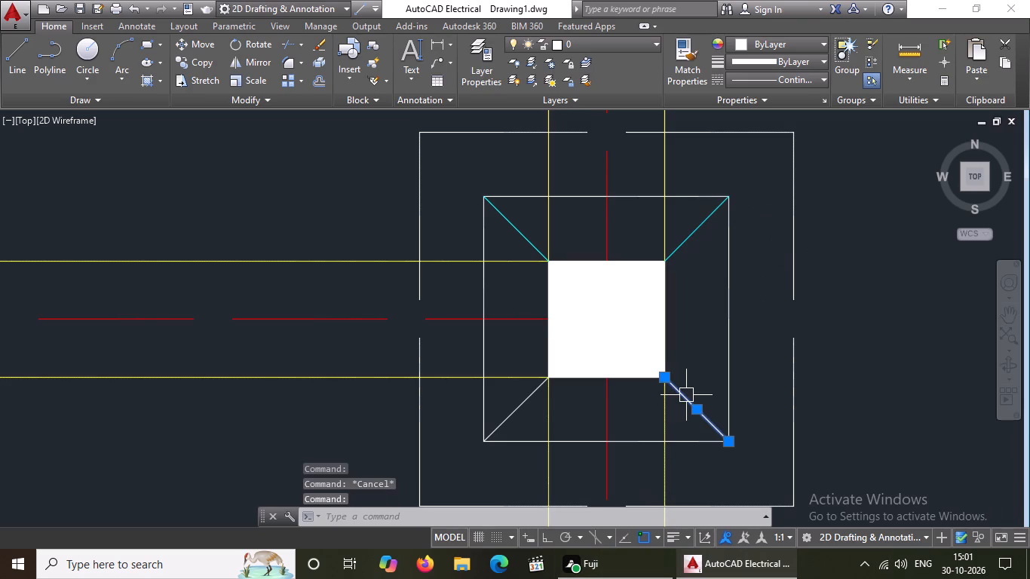
click(765, 37)
click(782, 199)
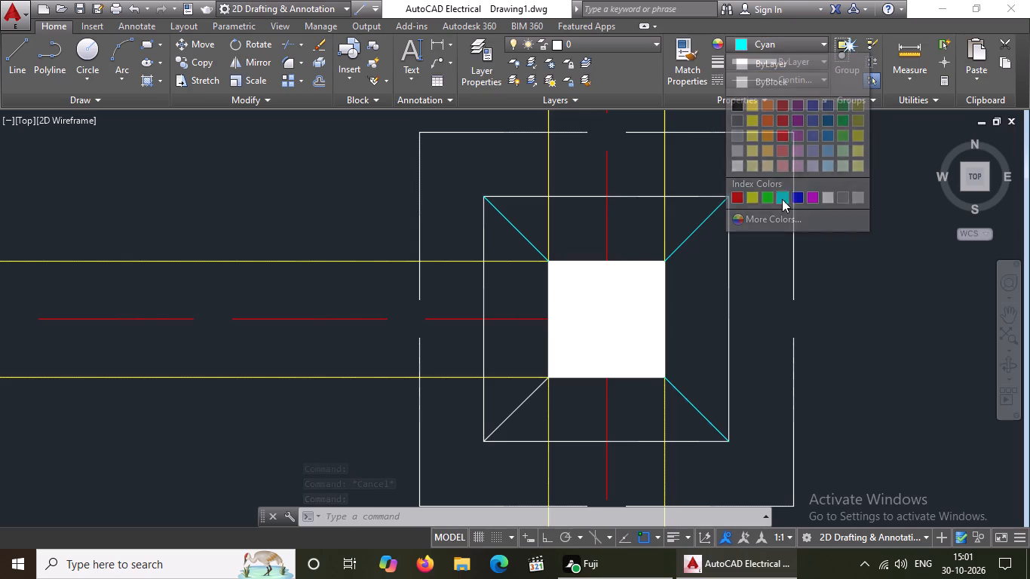
key(Escape)
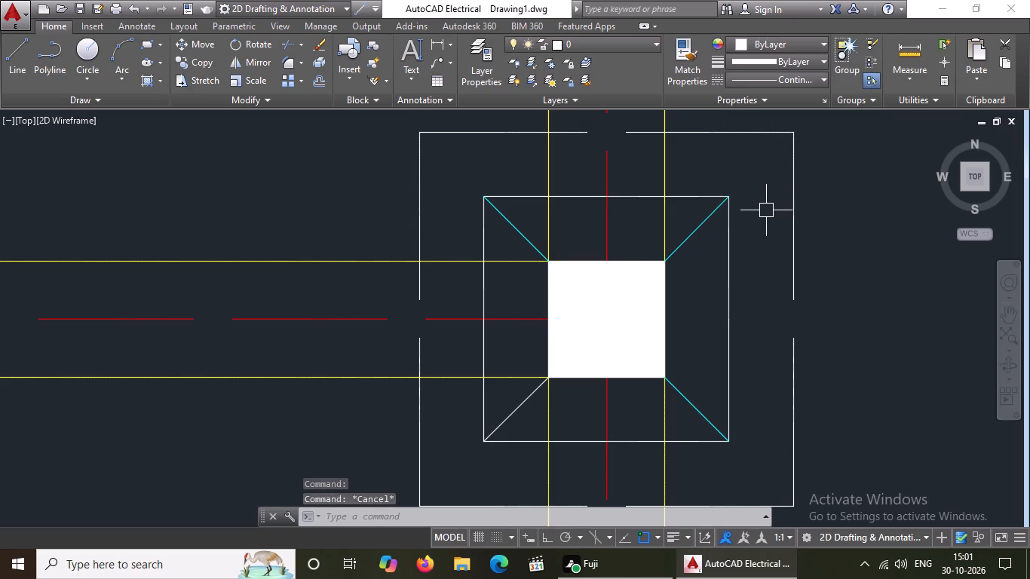
click(521, 405)
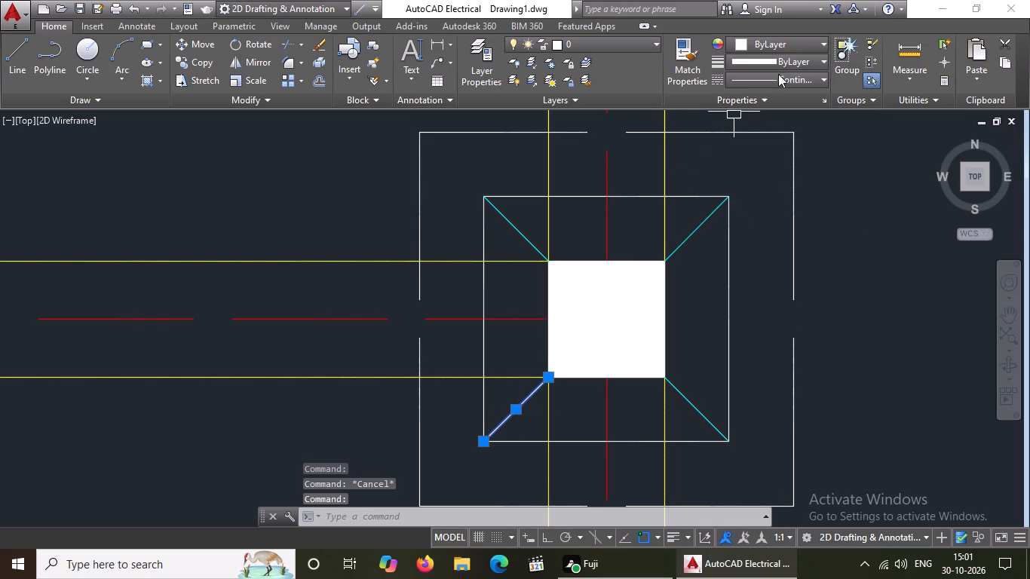
click(794, 44)
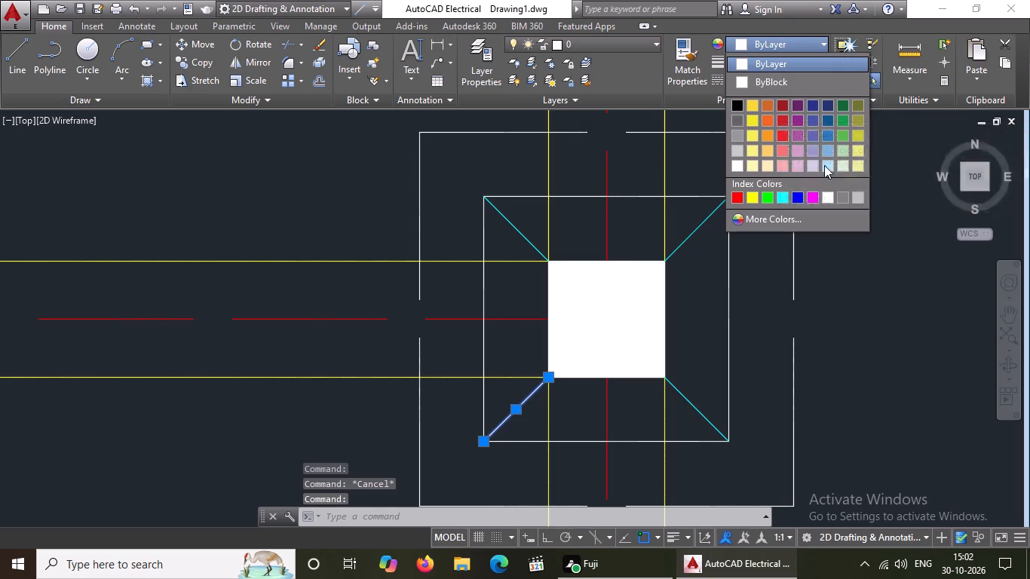
click(780, 195)
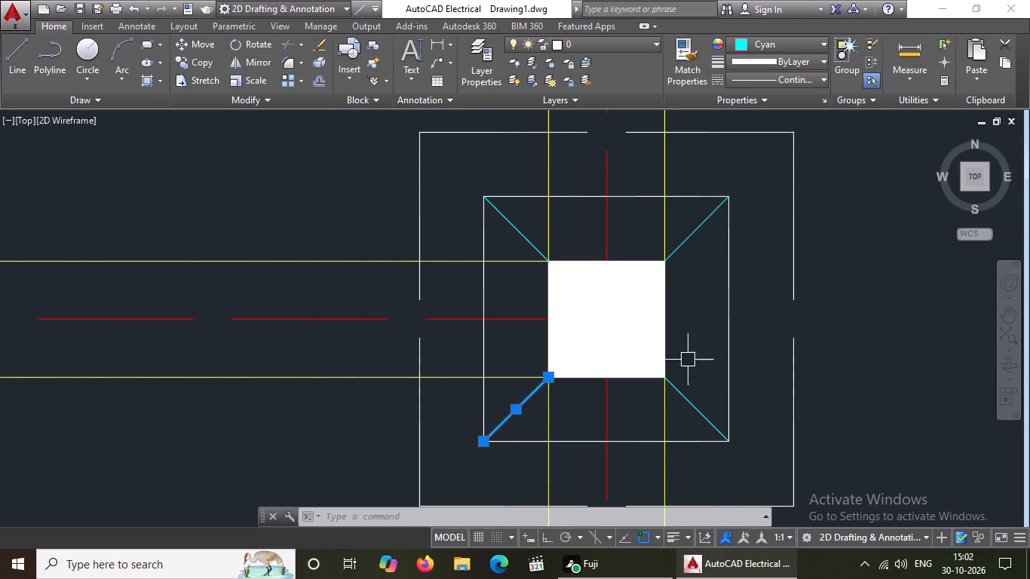
scroll(566, 323, down, 6)
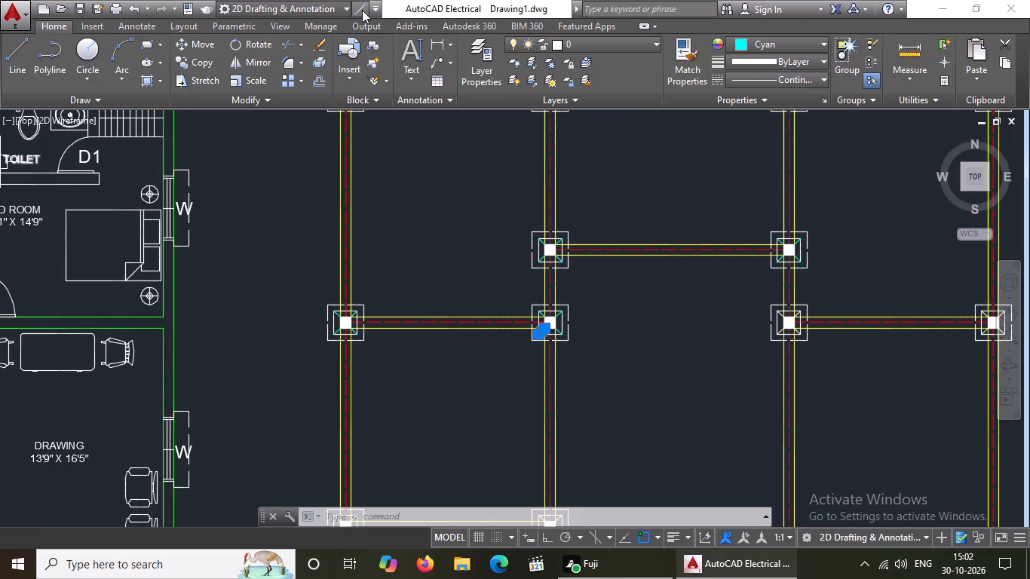
scroll(577, 321, down, 3)
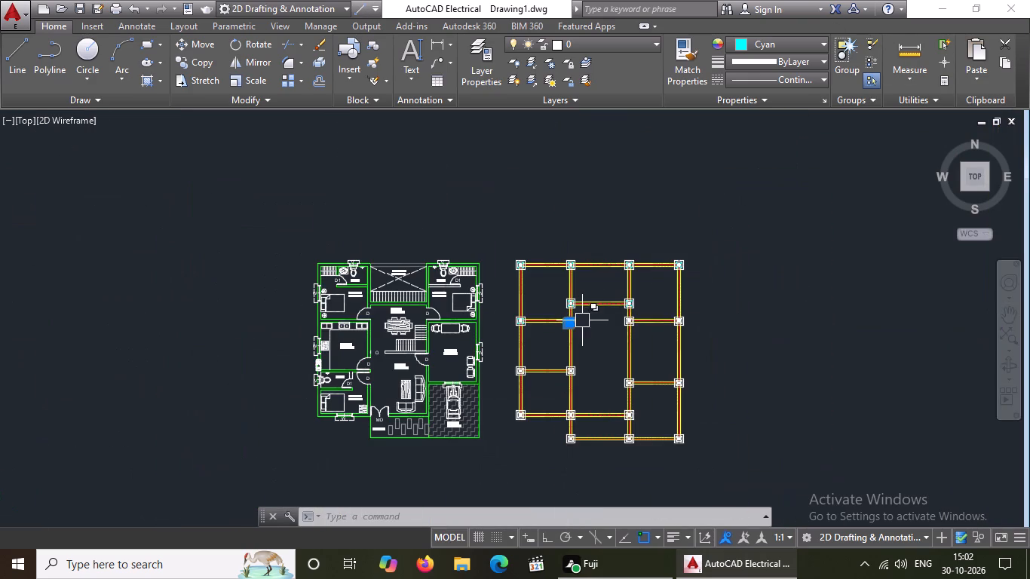
scroll(604, 293, up, 5)
scroll(630, 276, down, 2)
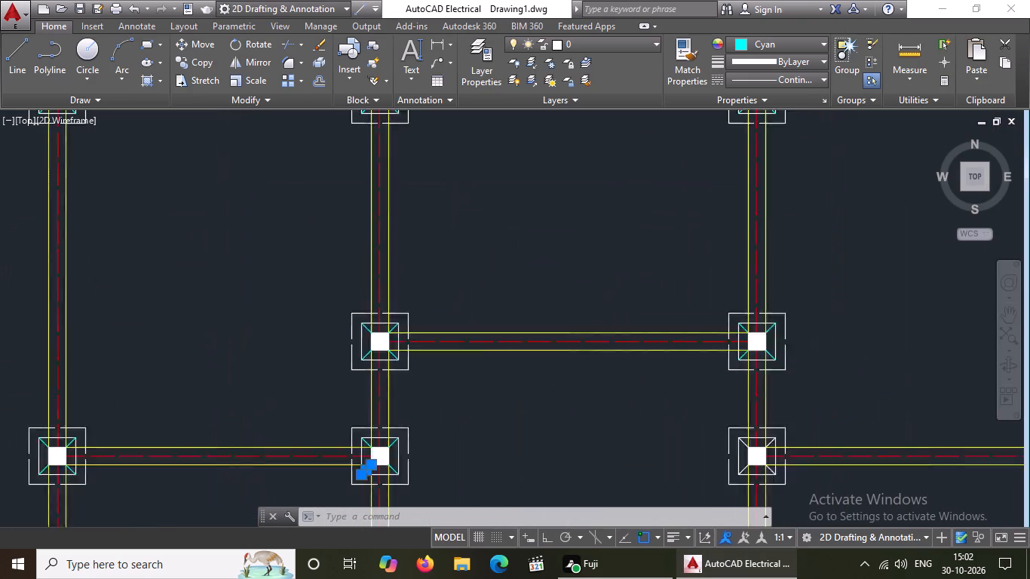
scroll(712, 248, down, 3)
scroll(704, 296, up, 3)
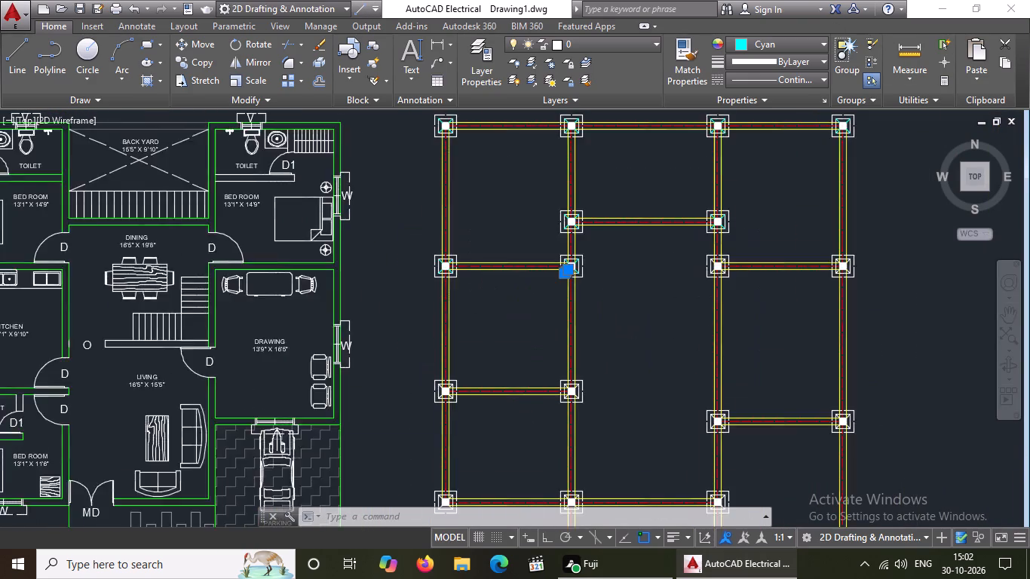
key(Escape)
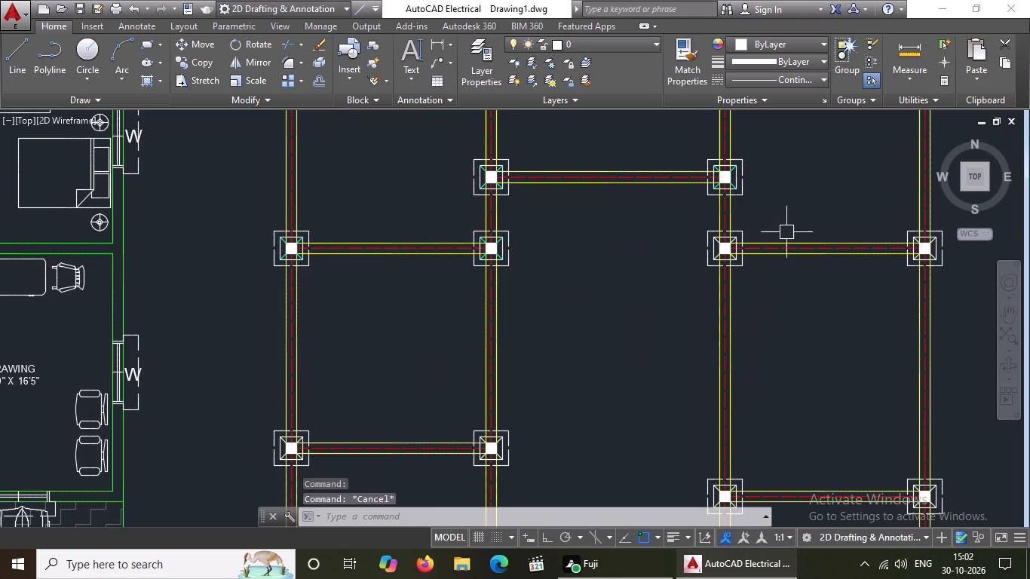
Set the two upper diagonal lines of the third-column footing, at the left end of the same row's right beam, to Cyan.
scroll(786, 231, up, 1)
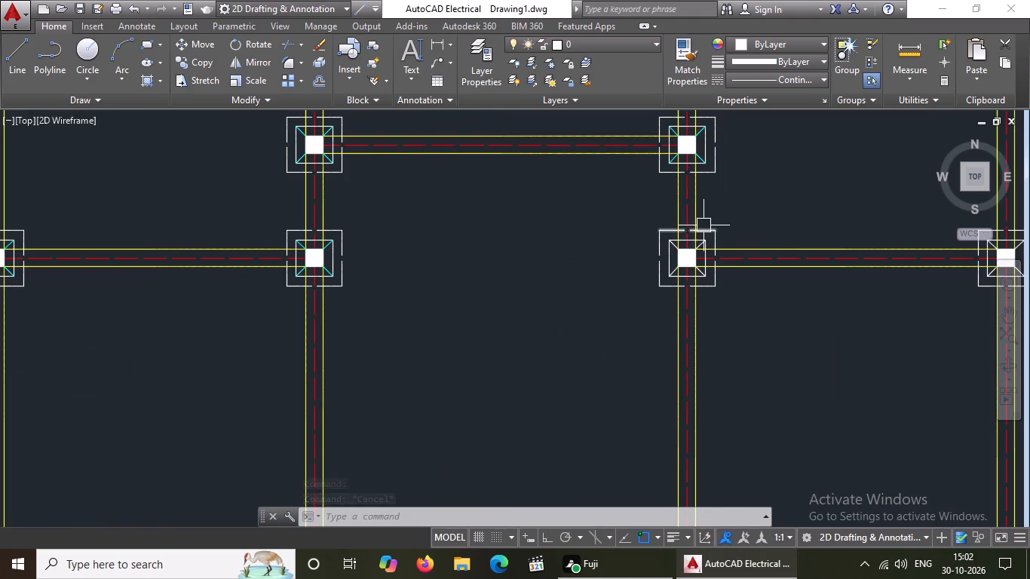
scroll(704, 225, down, 2)
scroll(810, 198, up, 1)
middle_drag(767, 322, 763, 334)
scroll(742, 248, down, 1)
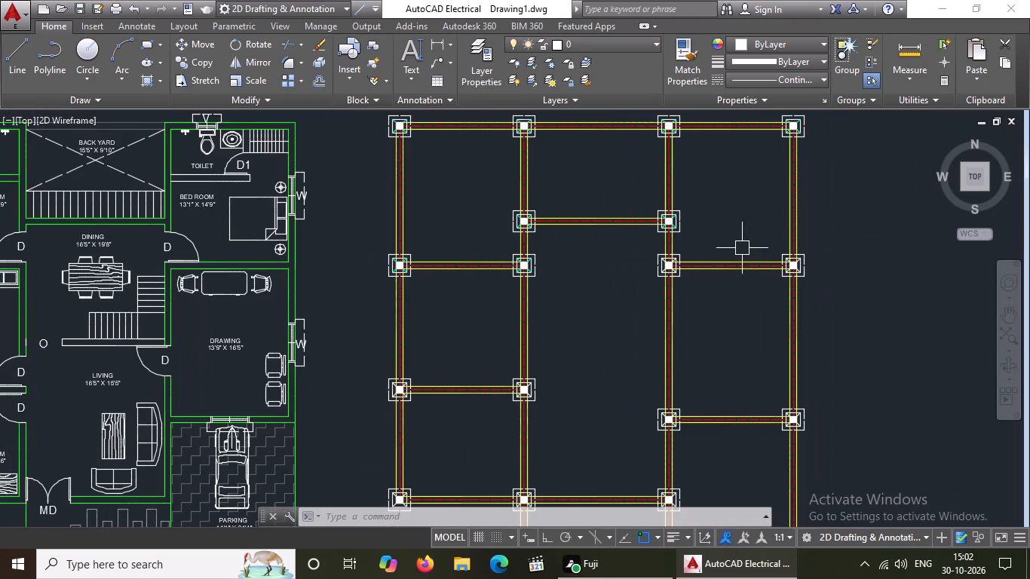
scroll(679, 238, up, 5)
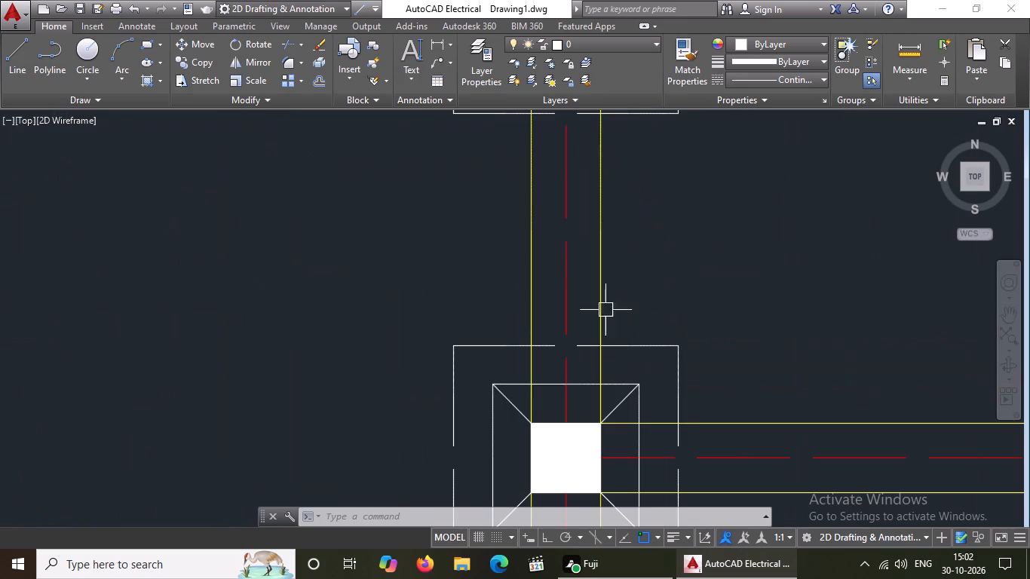
click(507, 403)
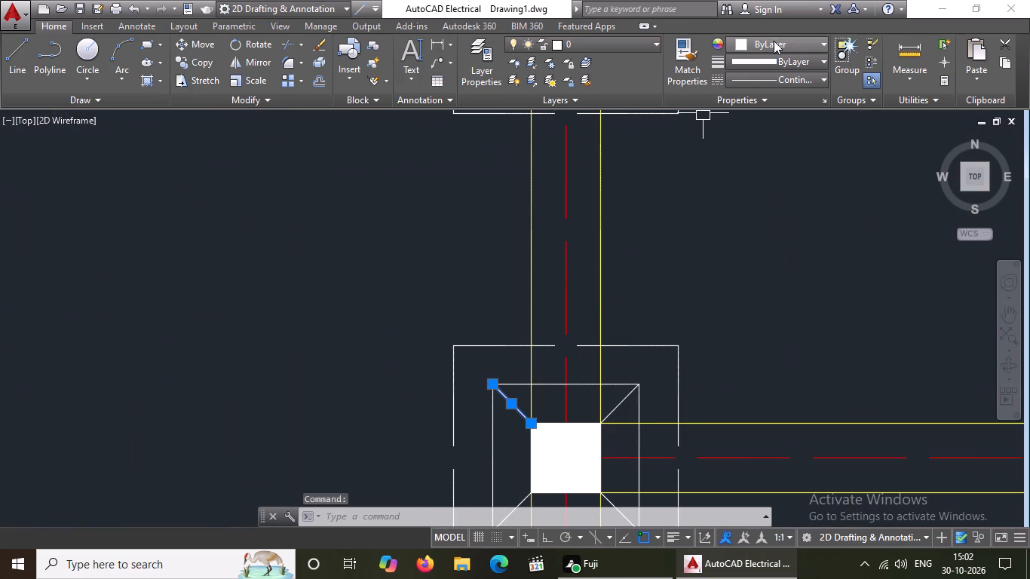
click(774, 41)
click(780, 198)
key(Escape)
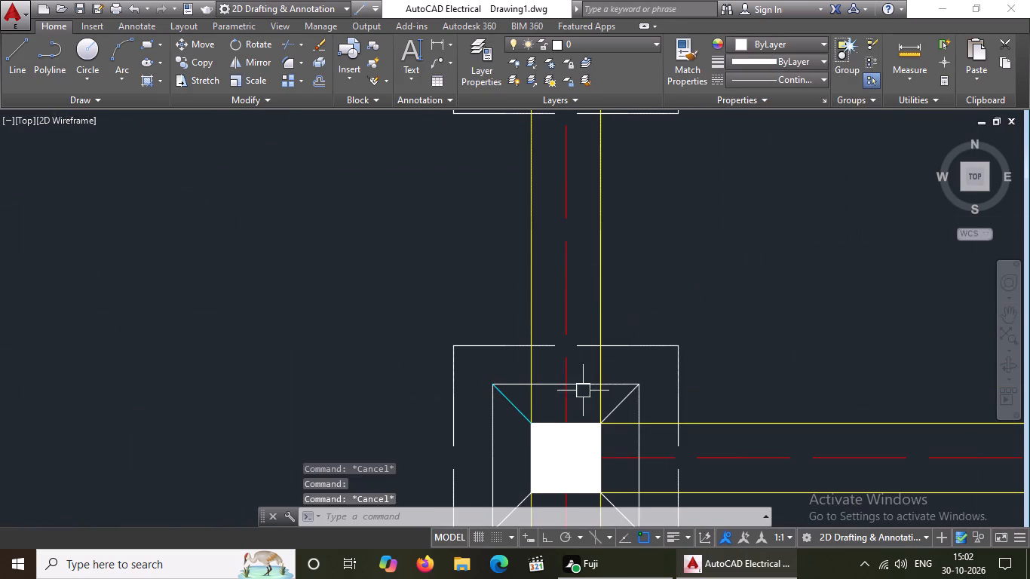
scroll(593, 361, down, 4)
scroll(594, 375, up, 4)
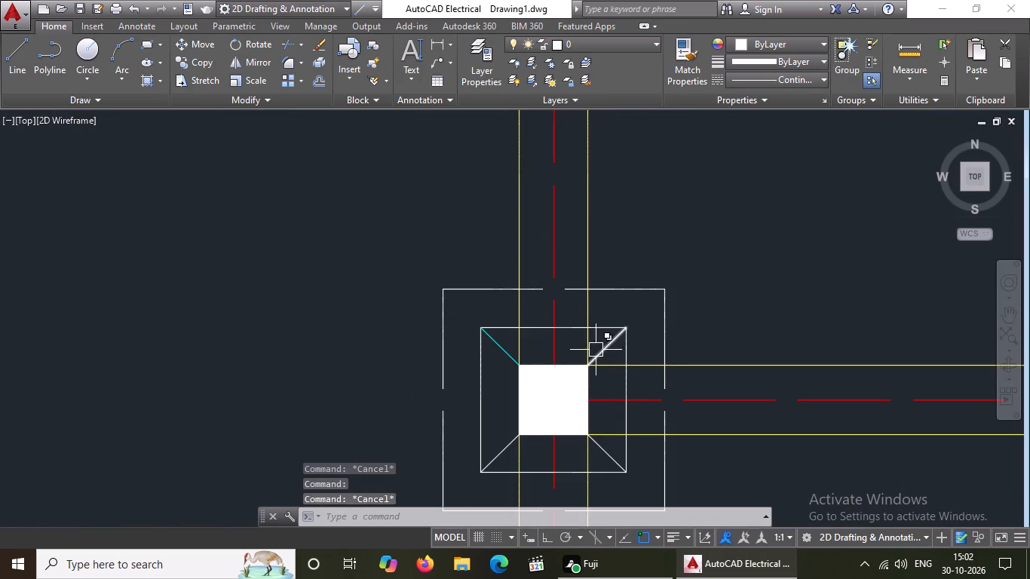
click(608, 345)
click(768, 37)
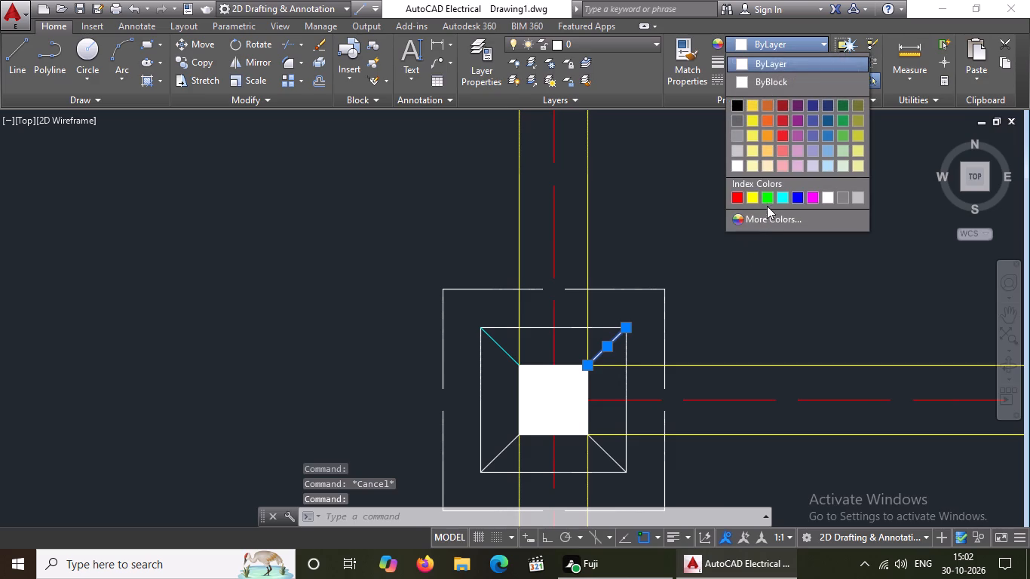
click(781, 195)
key(Escape)
Set the two lower diagonal lines of that third-column footing to Cyan.
scroll(589, 267, down, 2)
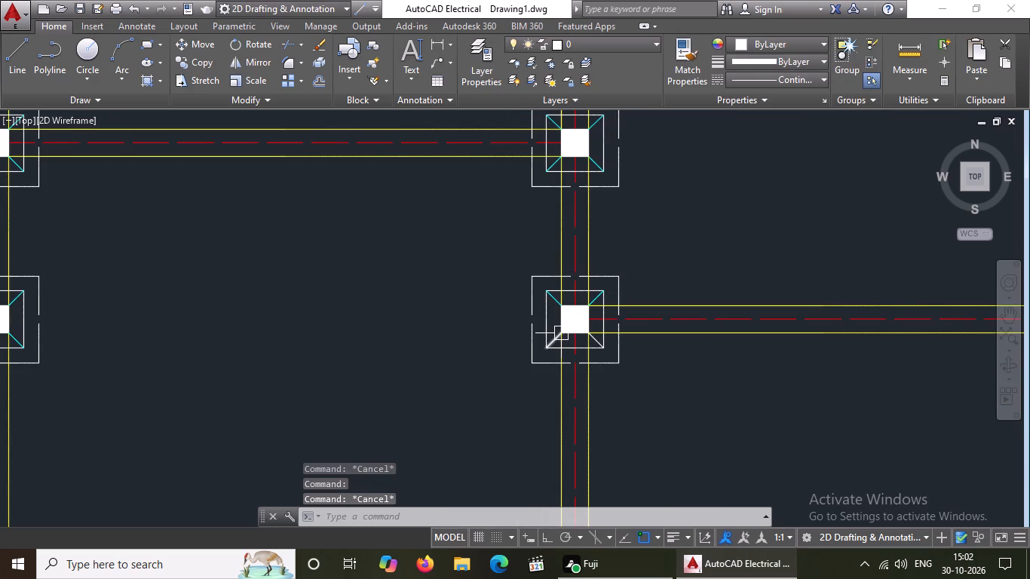
scroll(561, 349, up, 3)
click(535, 329)
click(537, 311)
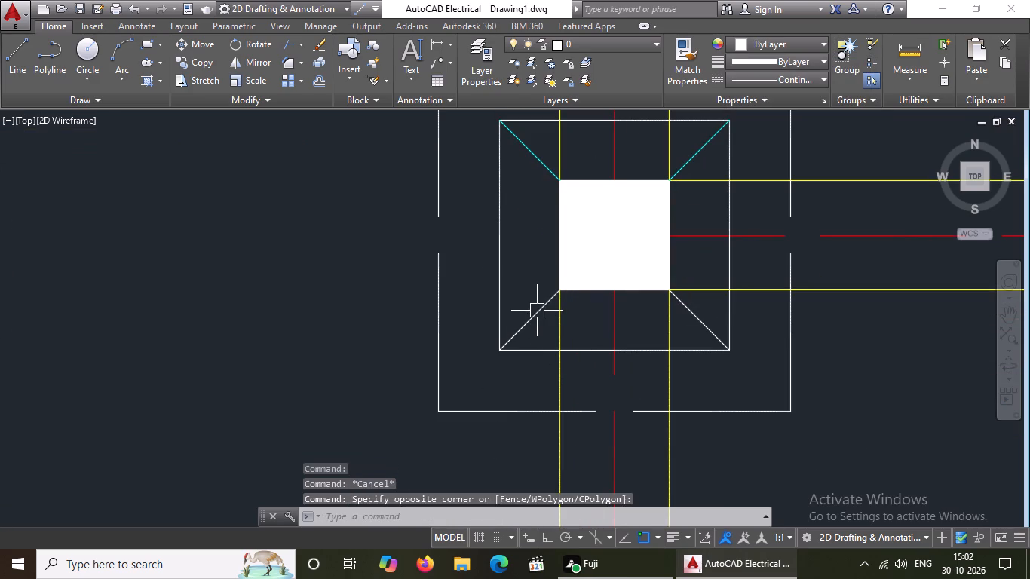
click(536, 307)
click(793, 44)
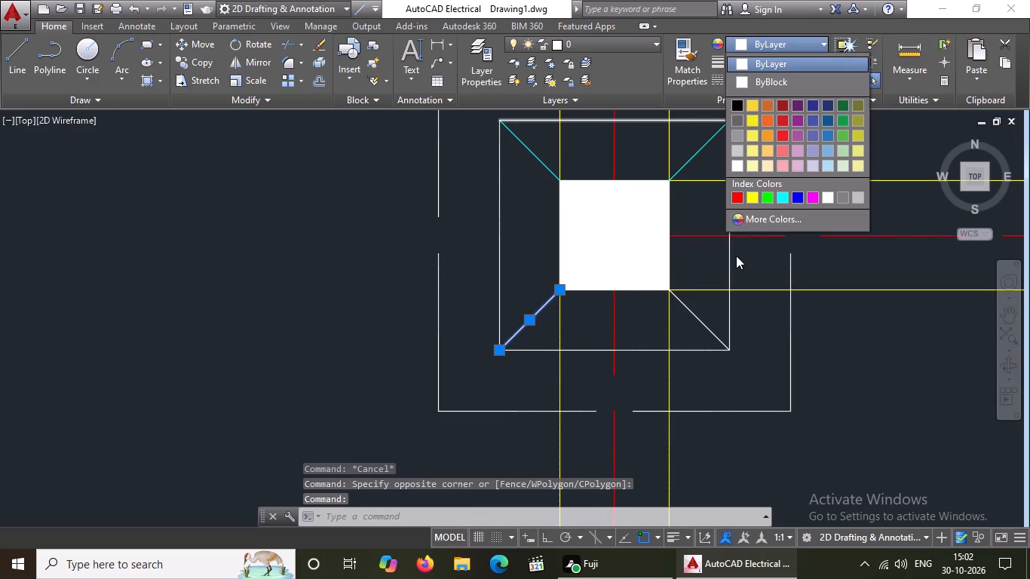
click(781, 197)
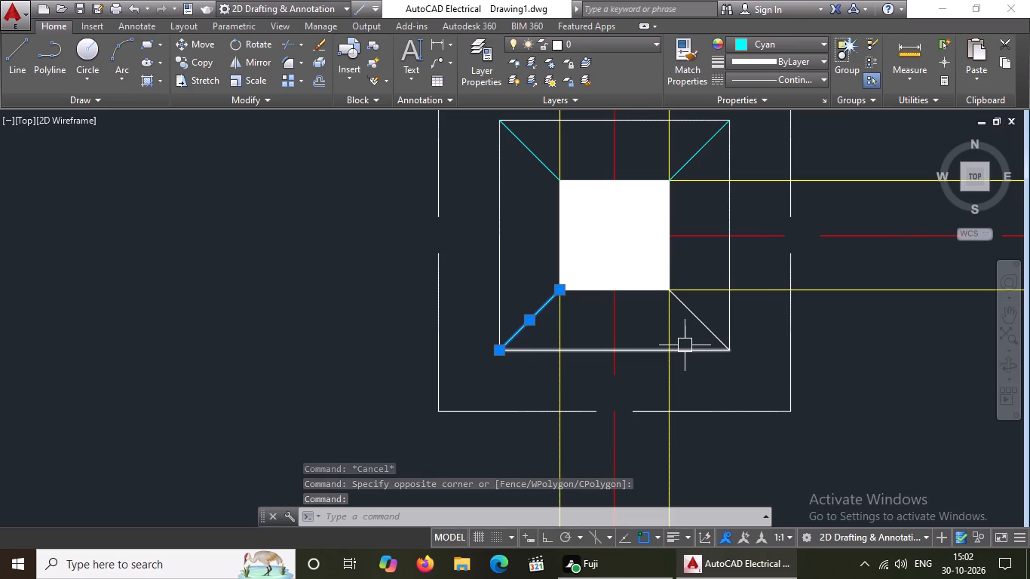
key(Escape)
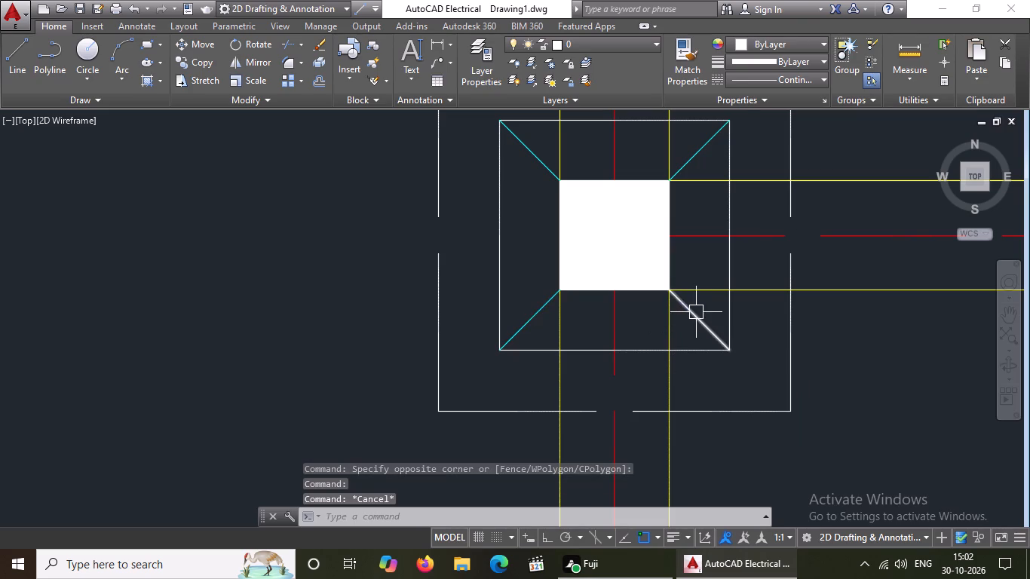
click(700, 311)
click(740, 35)
click(743, 44)
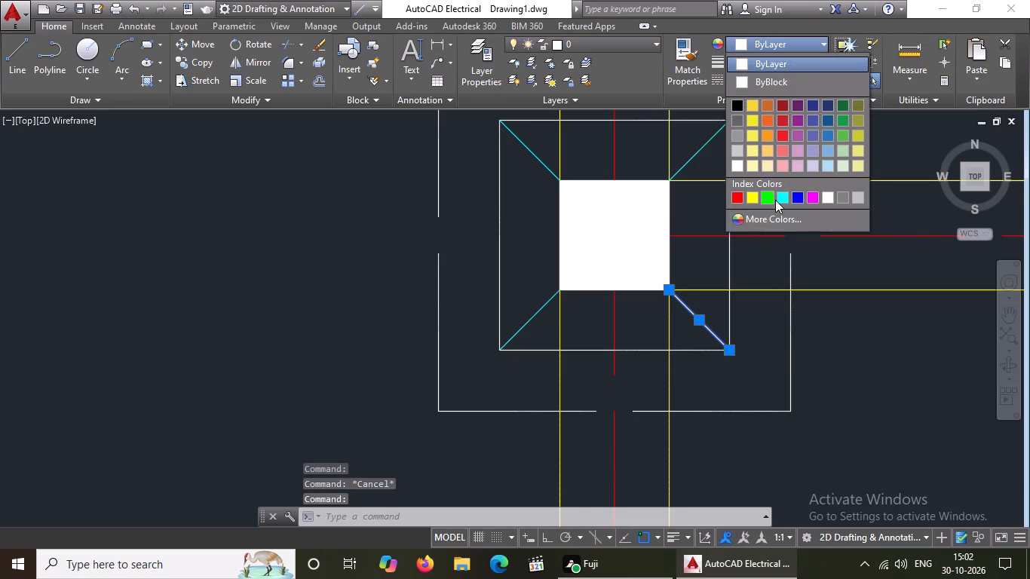
click(780, 195)
key(Escape)
Set the two right-hand diagonal lines of the rightmost-column footing in the same row to Cyan.
scroll(605, 277, down, 3)
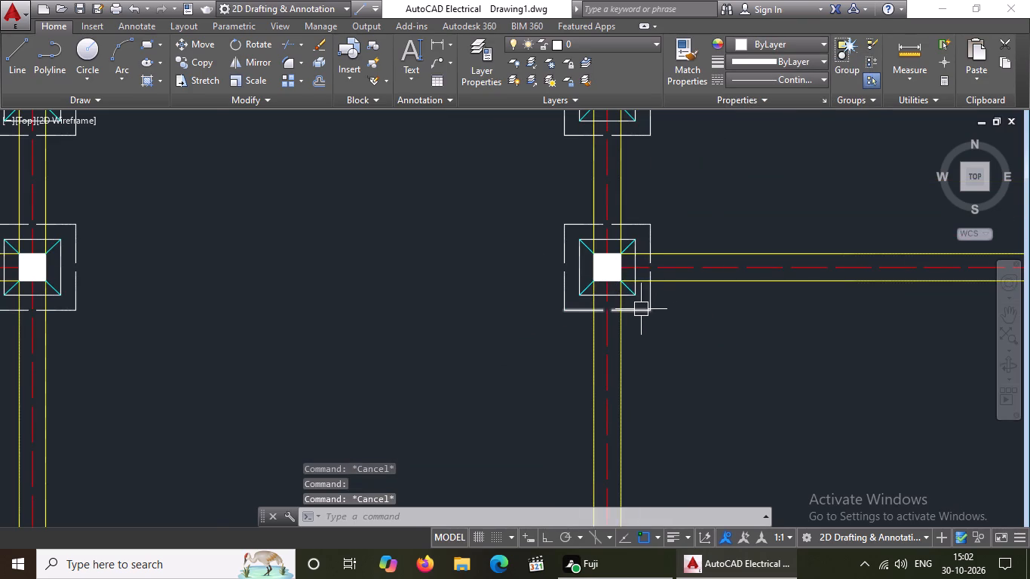
scroll(640, 305, down, 2)
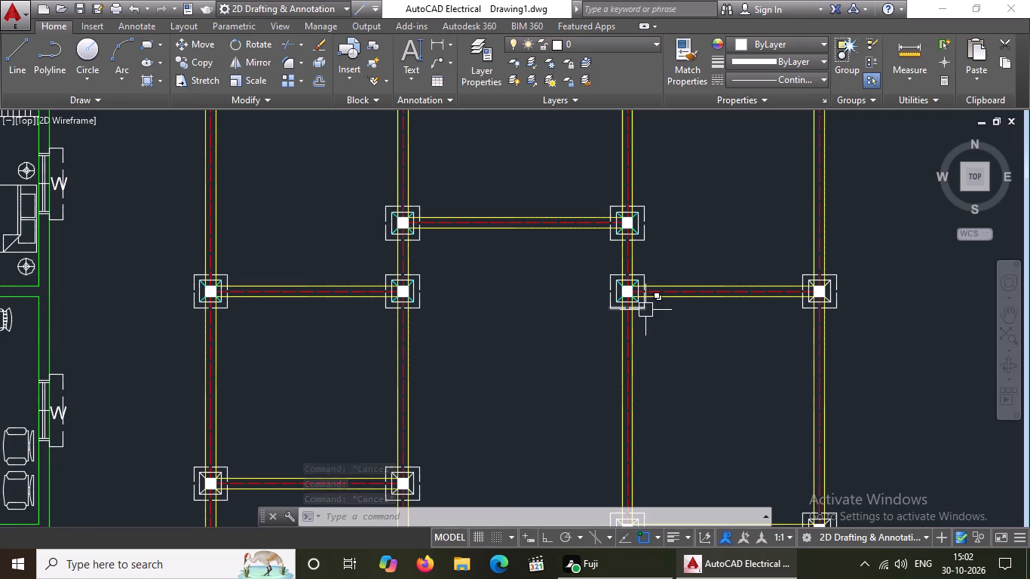
scroll(848, 296, up, 2)
scroll(785, 274, up, 2)
click(787, 250)
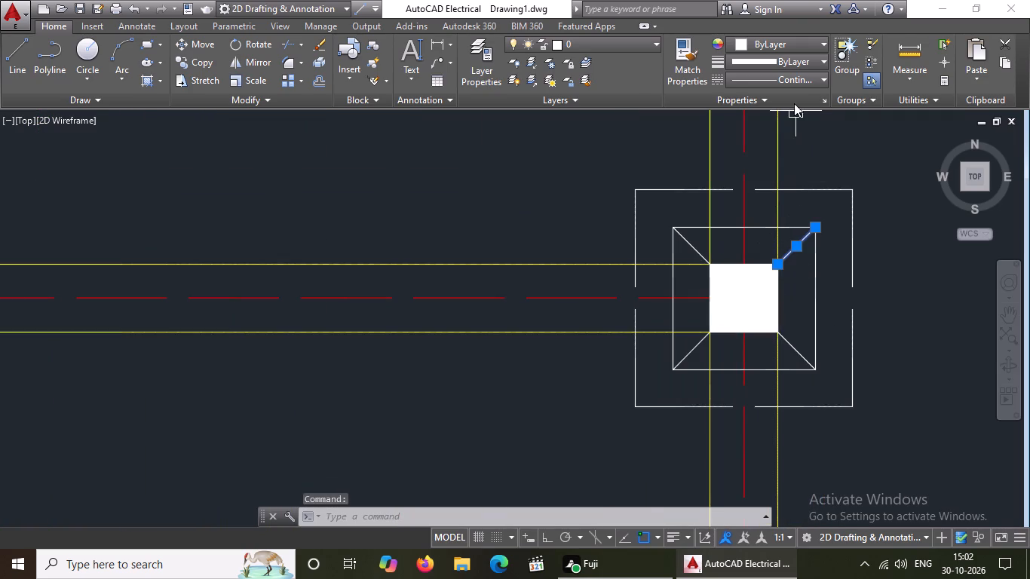
click(786, 45)
click(785, 197)
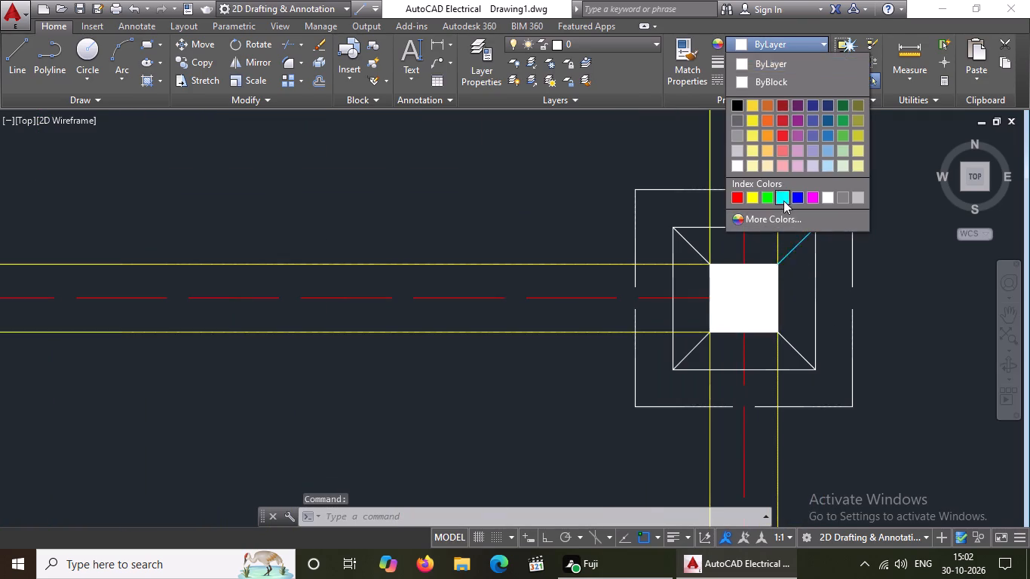
key(Escape)
click(799, 357)
click(777, 51)
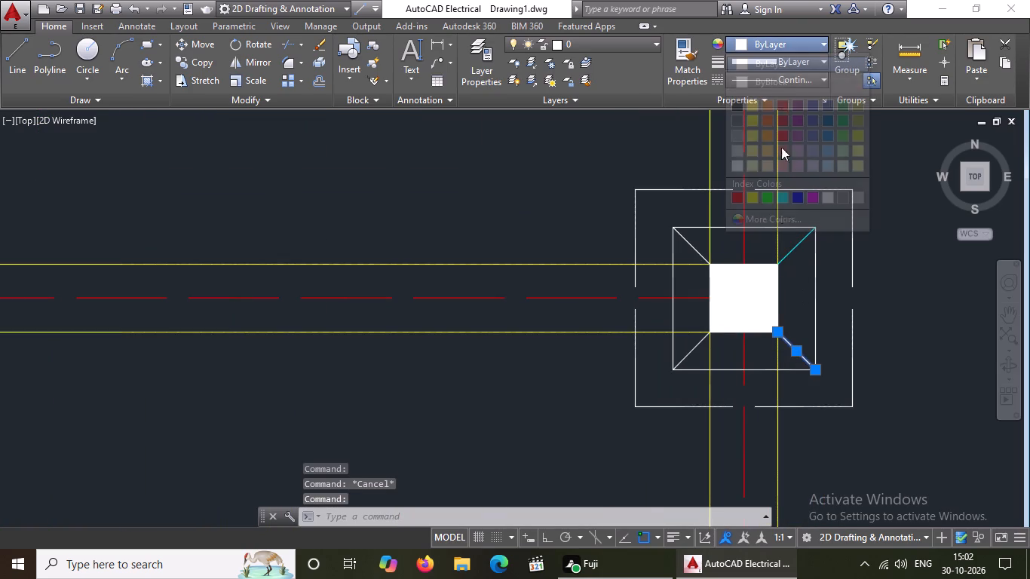
click(783, 198)
key(Escape)
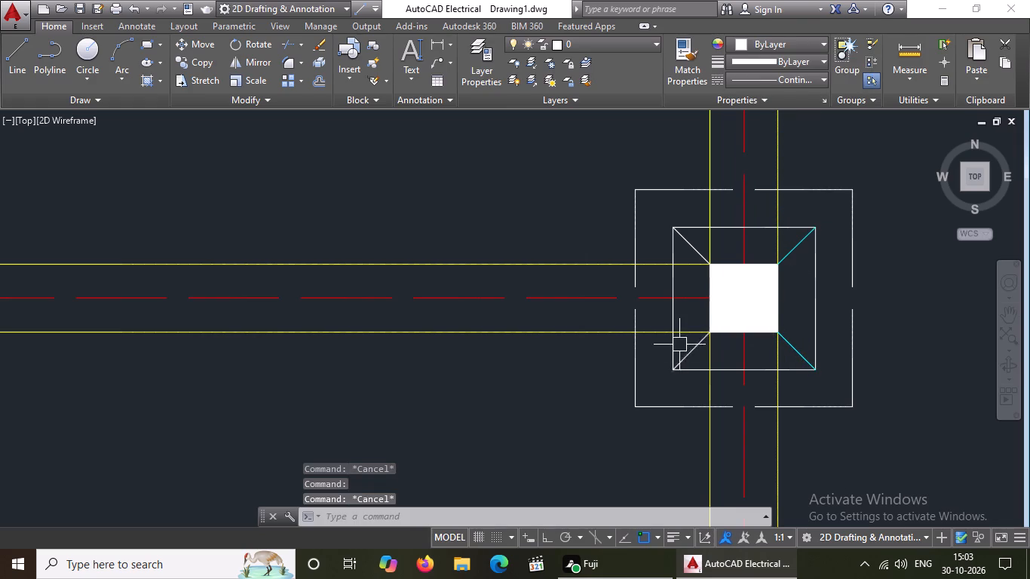
Set the two left-hand diagonal lines of that rightmost-column footing to Cyan.
drag(688, 358, 689, 351)
click(760, 45)
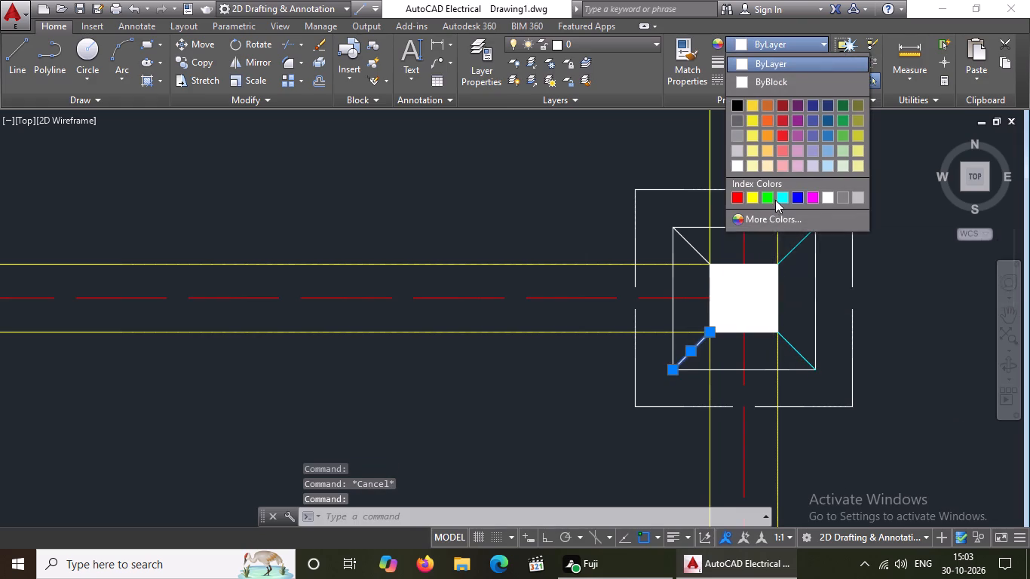
click(780, 198)
key(Escape)
click(685, 242)
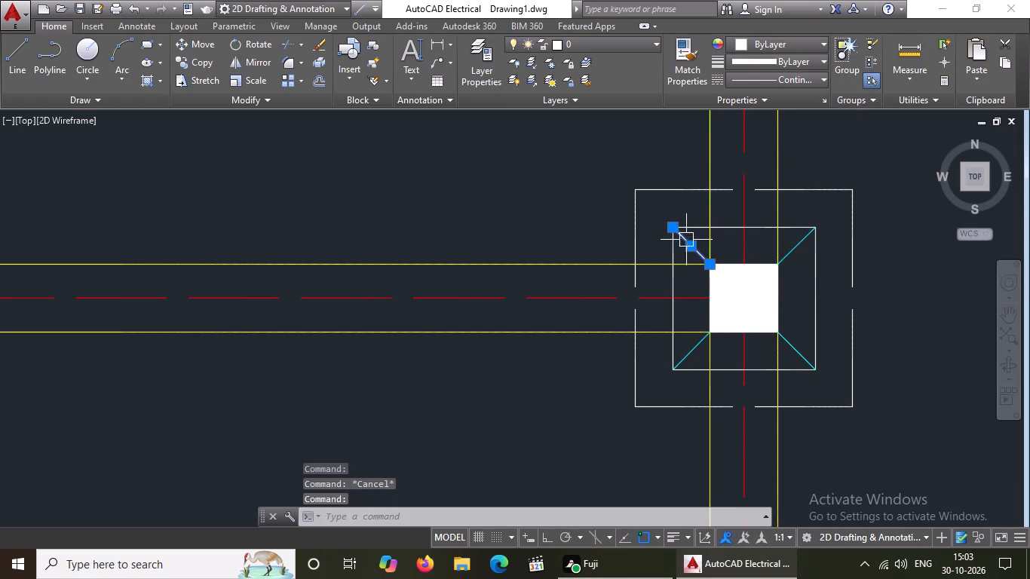
drag(762, 41, 765, 50)
click(784, 195)
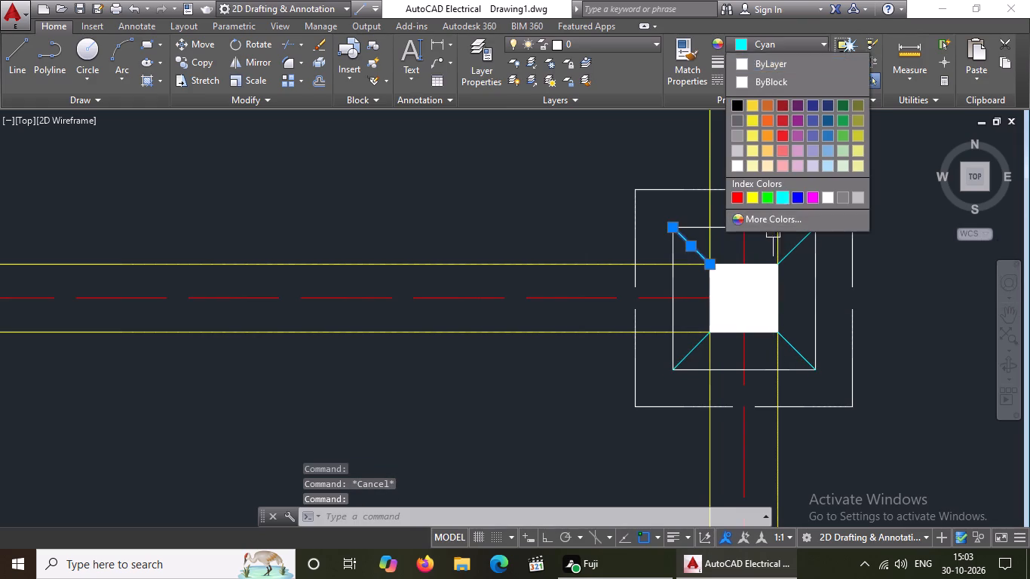
key(Escape)
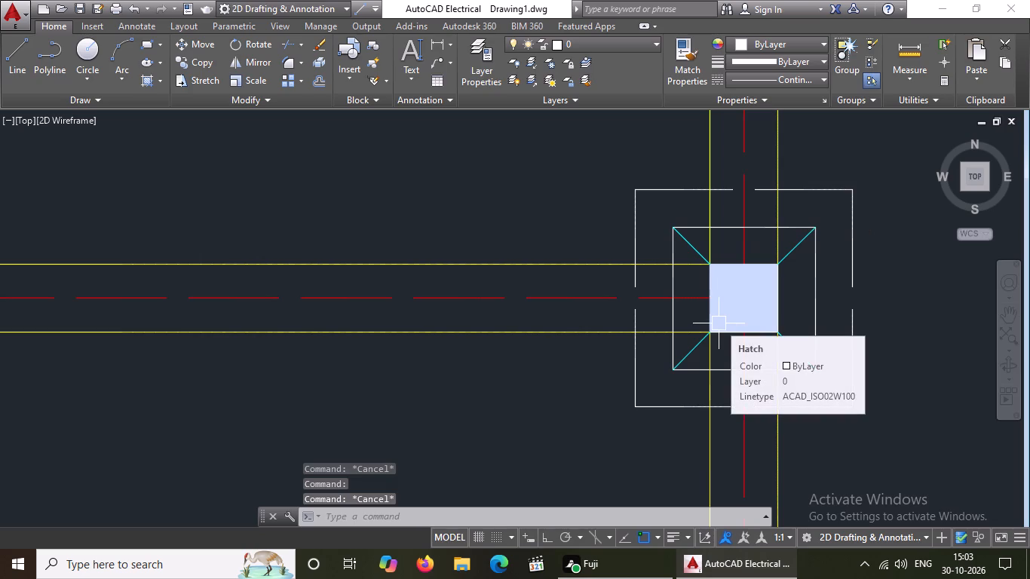
key(Escape)
Set the two upper diagonal lines of the leftmost-column footing, on the next left beam down, to Cyan.
scroll(472, 363, down, 3)
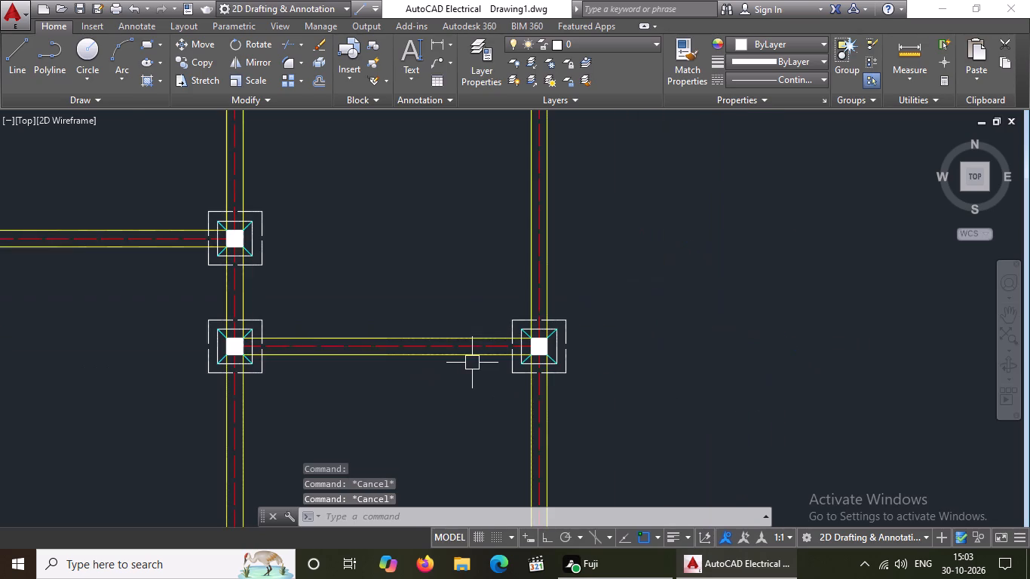
scroll(412, 402, down, 2)
middle_drag(424, 378, 490, 325)
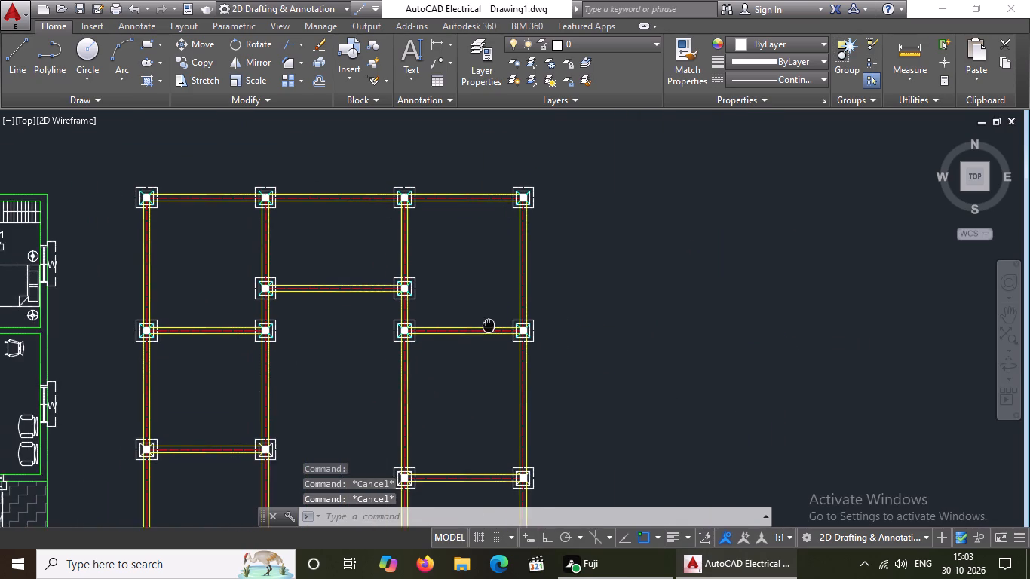
middle_drag(490, 325, 501, 318)
scroll(157, 464, up, 3)
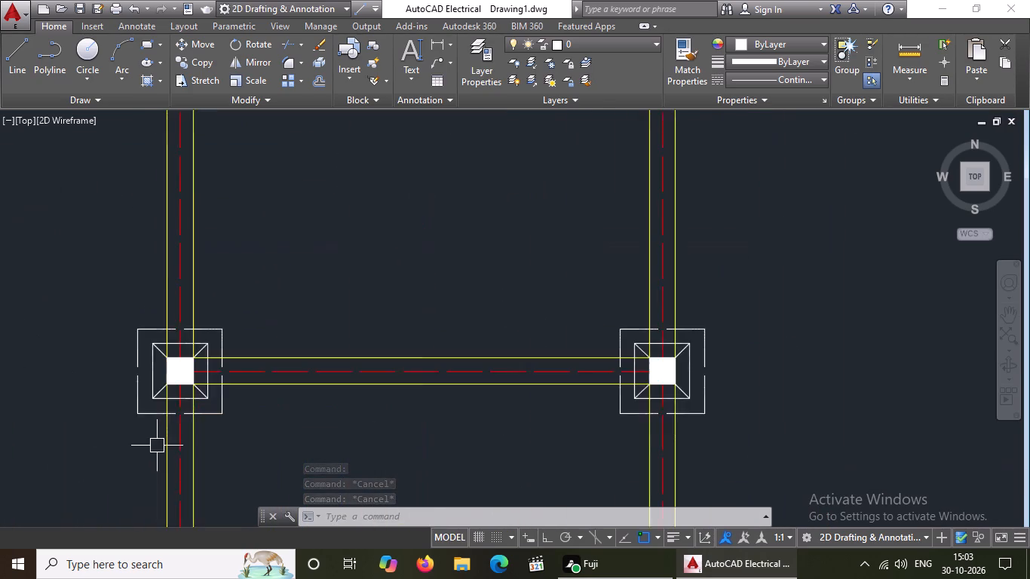
scroll(157, 446, up, 2)
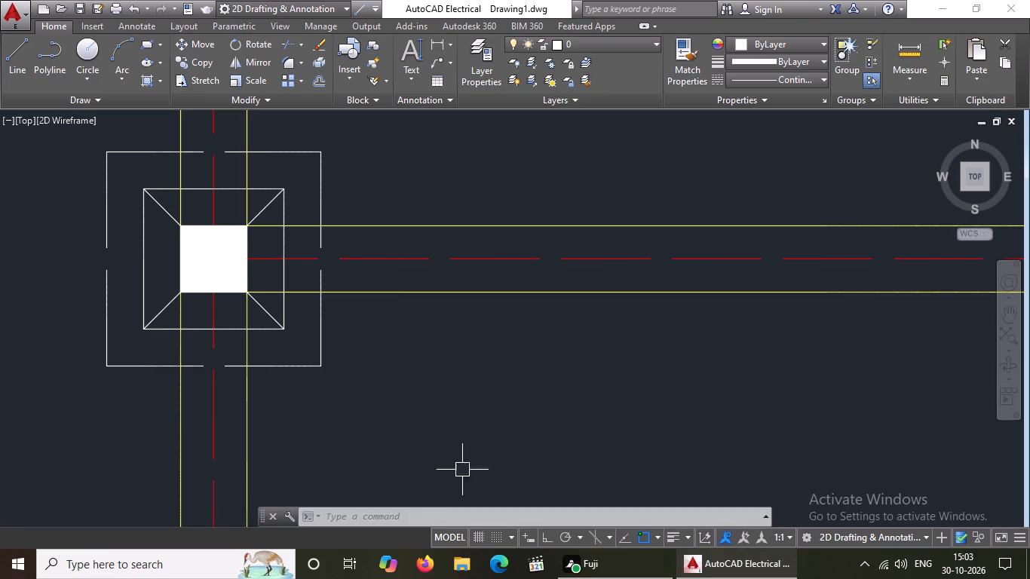
scroll(354, 493, down, 2)
scroll(299, 402, down, 1)
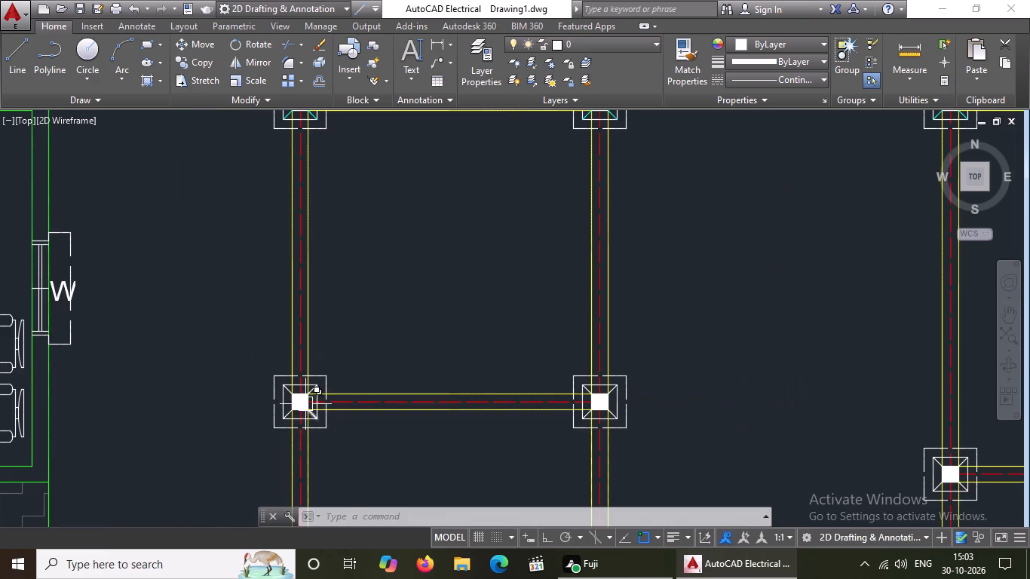
scroll(299, 381, up, 4)
click(201, 421)
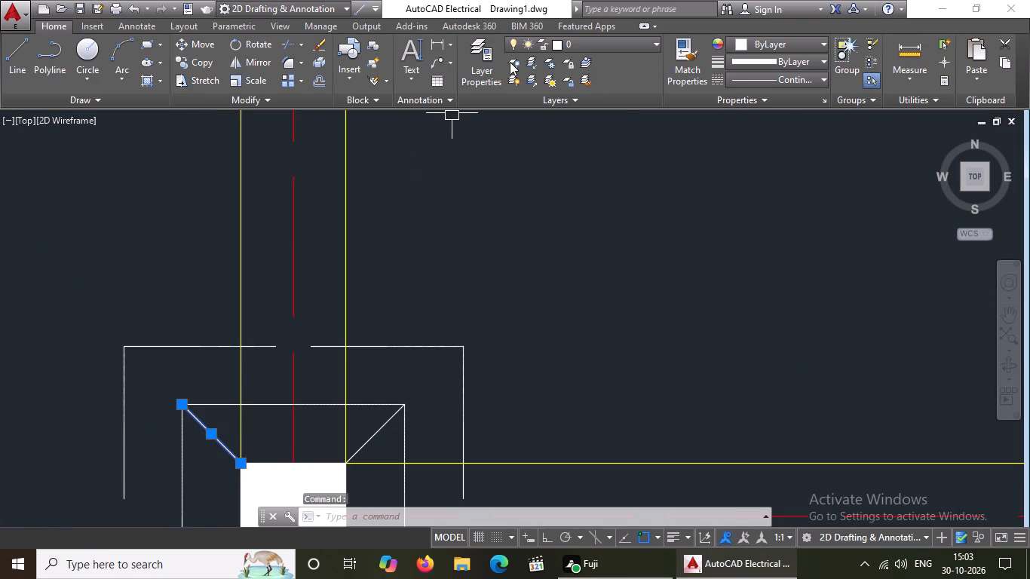
click(766, 47)
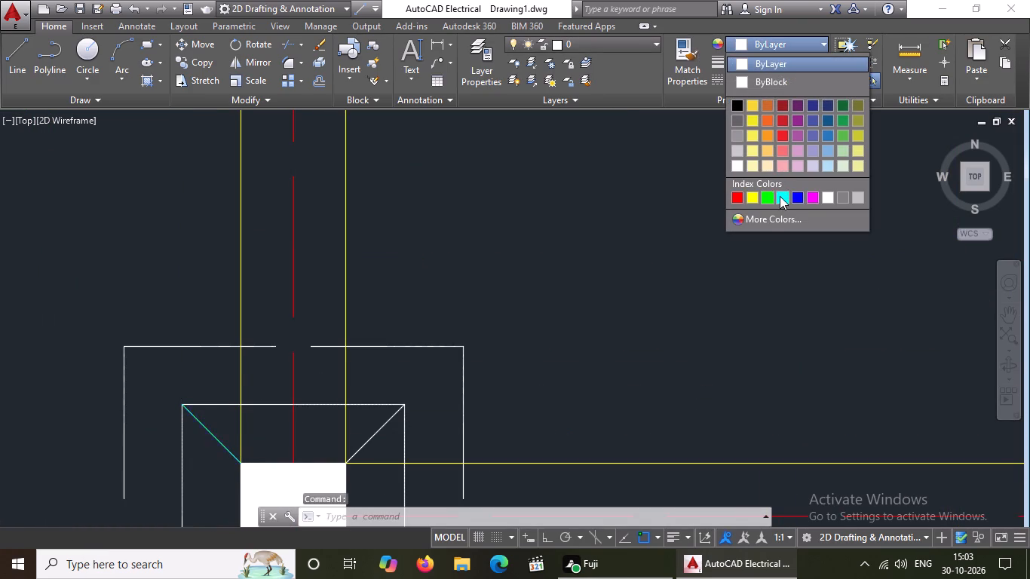
click(781, 195)
key(Escape)
scroll(590, 286, down, 3)
scroll(520, 320, up, 3)
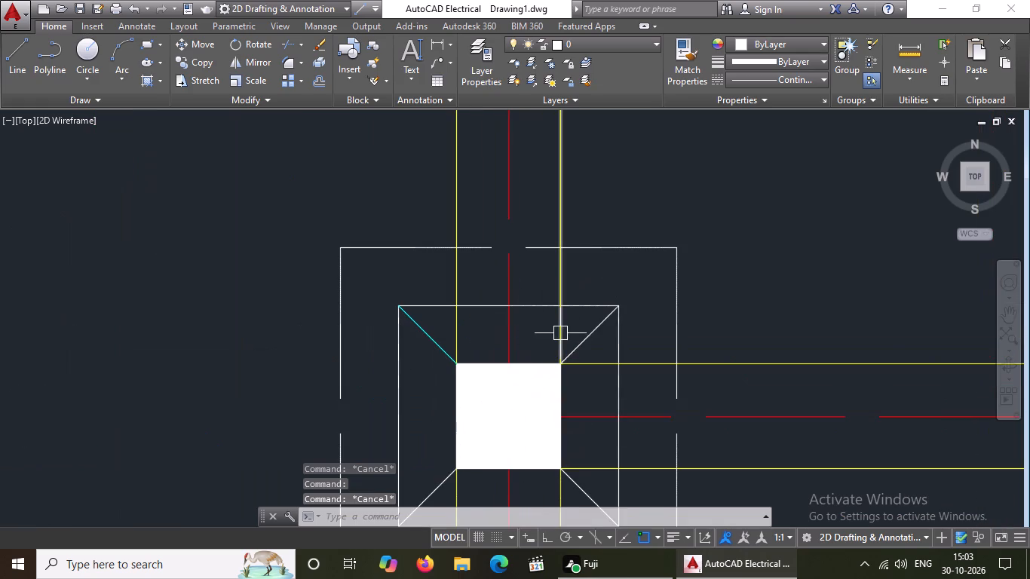
click(586, 335)
click(784, 42)
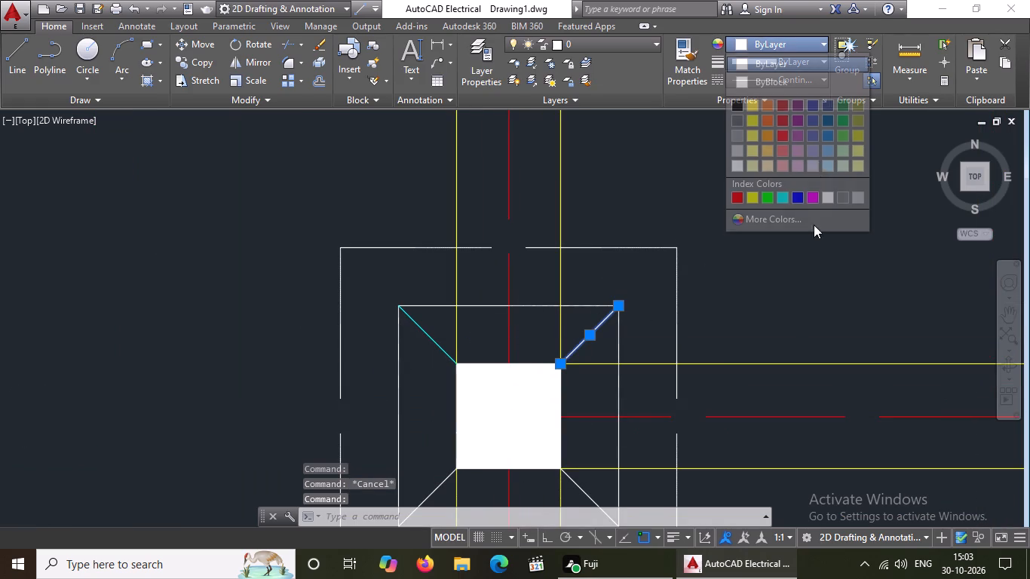
click(780, 198)
key(Escape)
Set the two lower diagonal lines of the leftmost-column footing on that left beam to Cyan.
scroll(600, 267, down, 3)
scroll(590, 316, up, 2)
click(504, 332)
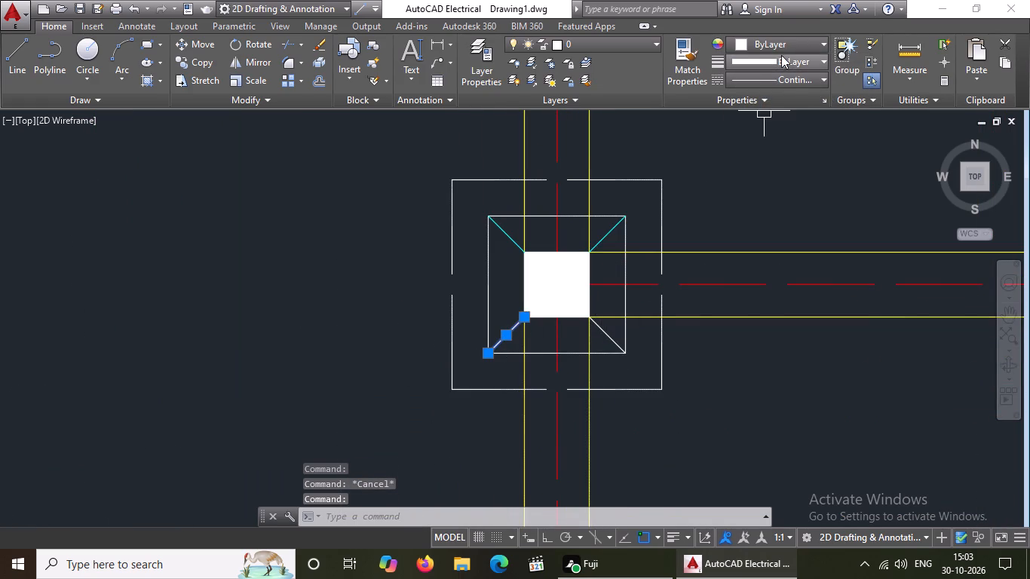
click(783, 45)
click(785, 195)
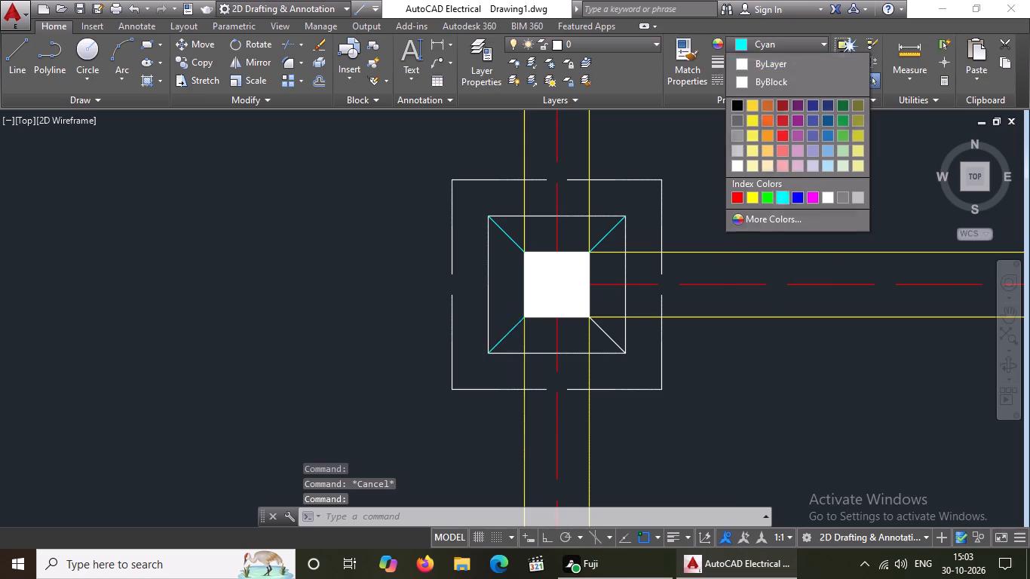
key(Escape)
click(612, 340)
click(781, 46)
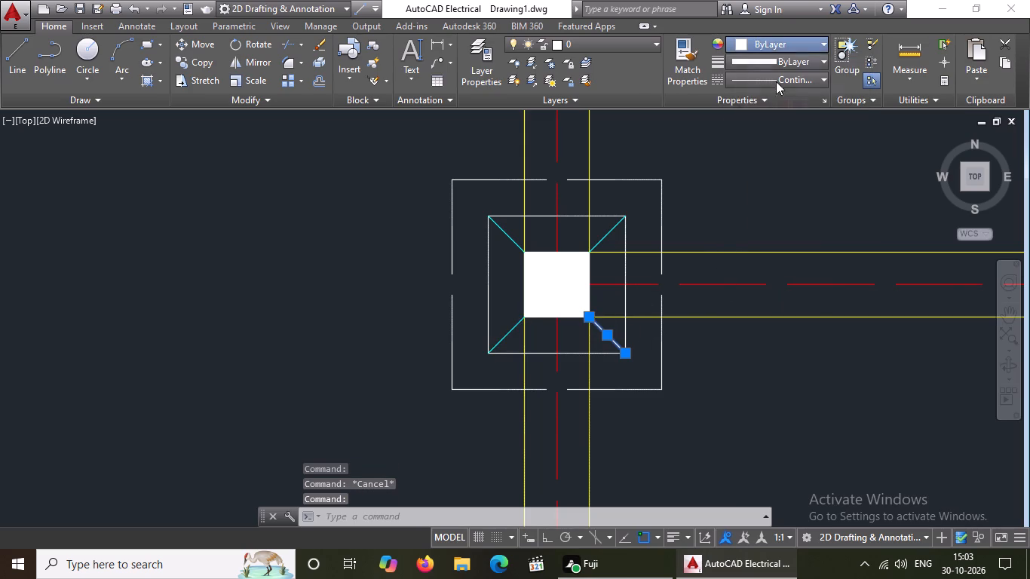
click(783, 198)
key(Escape)
Set the two upper diagonal lines of the second-column footing, at the other end of the same left beam, to Cyan.
scroll(561, 314, down, 4)
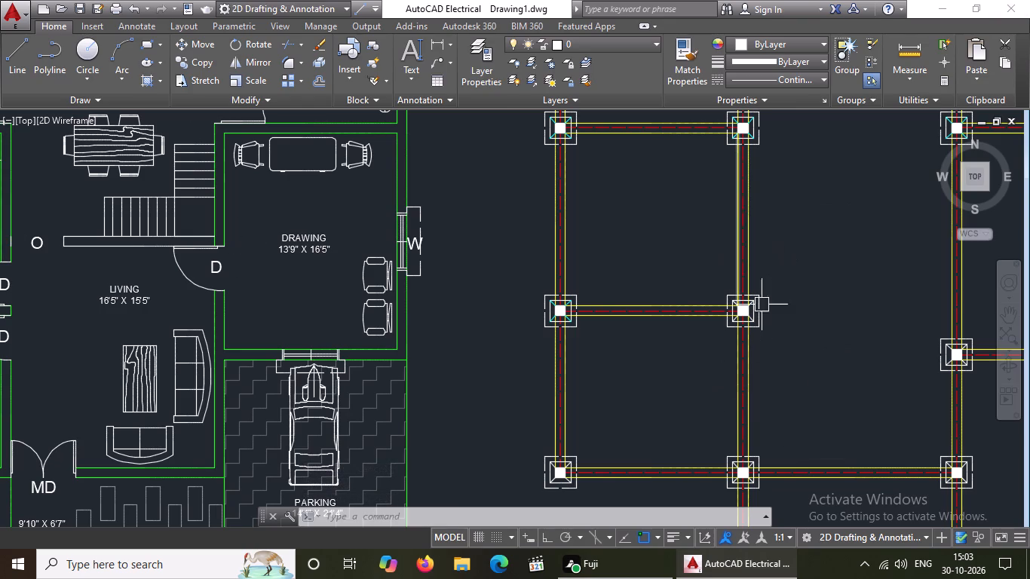
scroll(763, 316, down, 1)
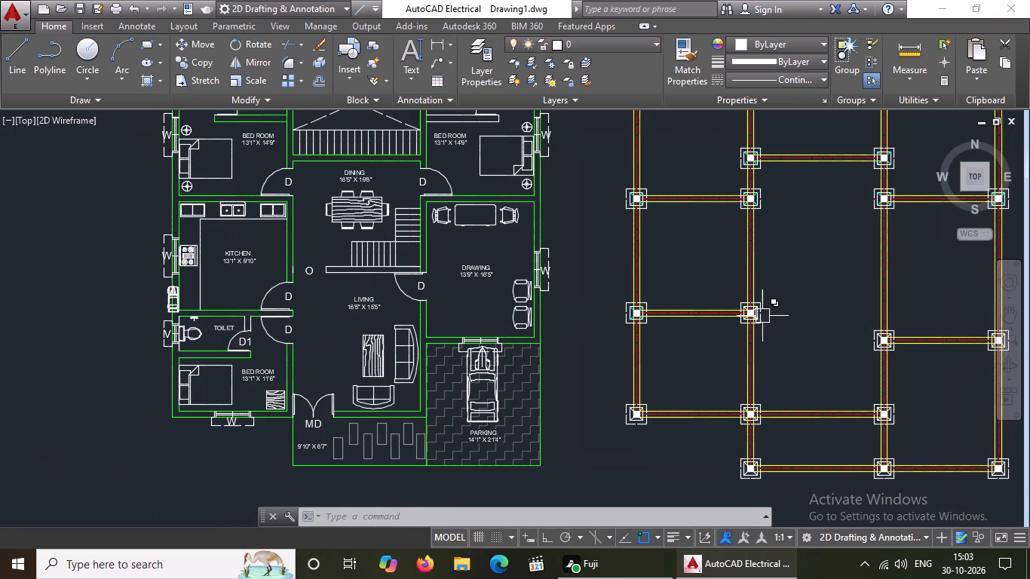
scroll(759, 311, up, 5)
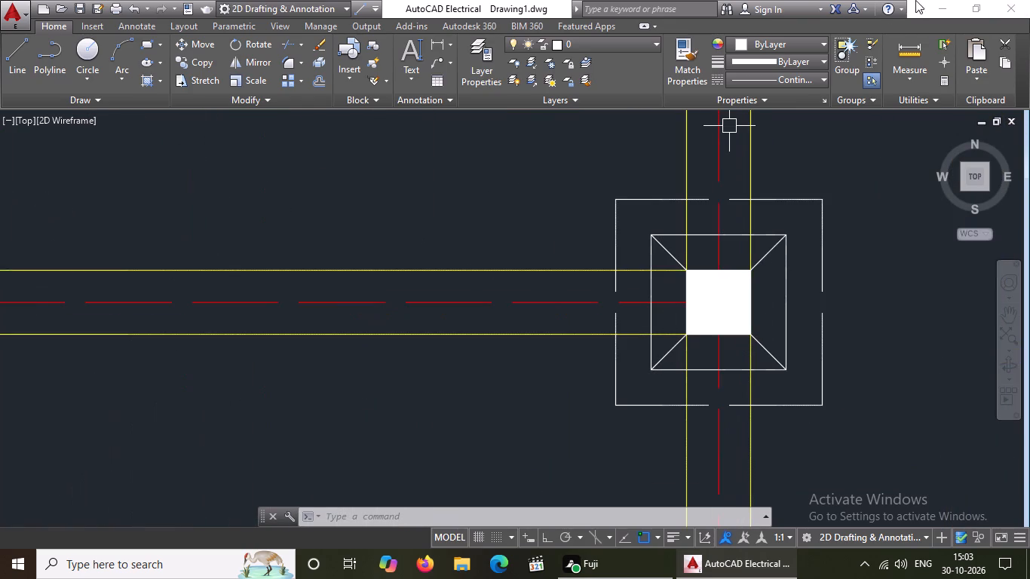
scroll(575, 247, down, 2)
scroll(587, 239, up, 3)
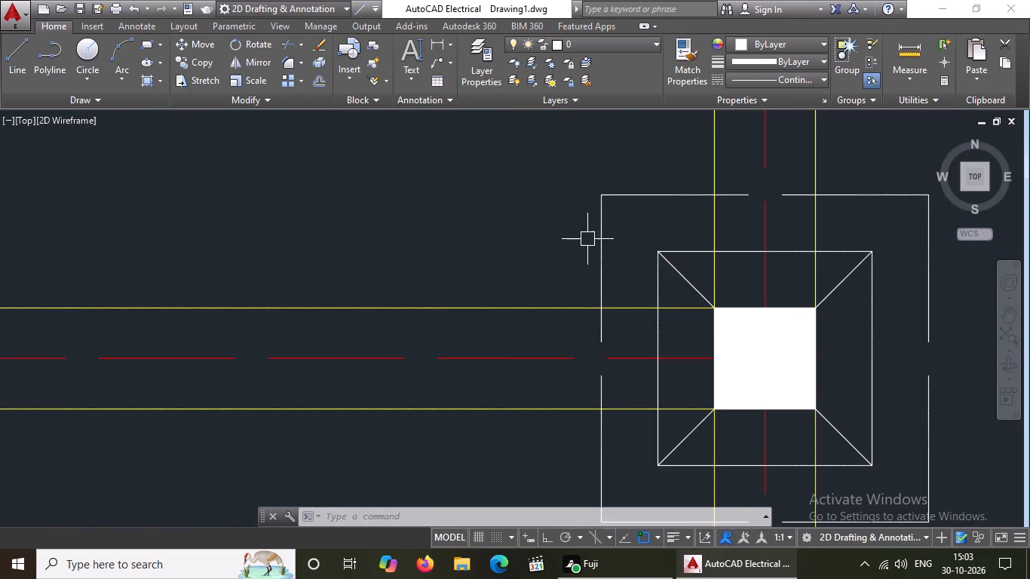
click(678, 269)
click(789, 44)
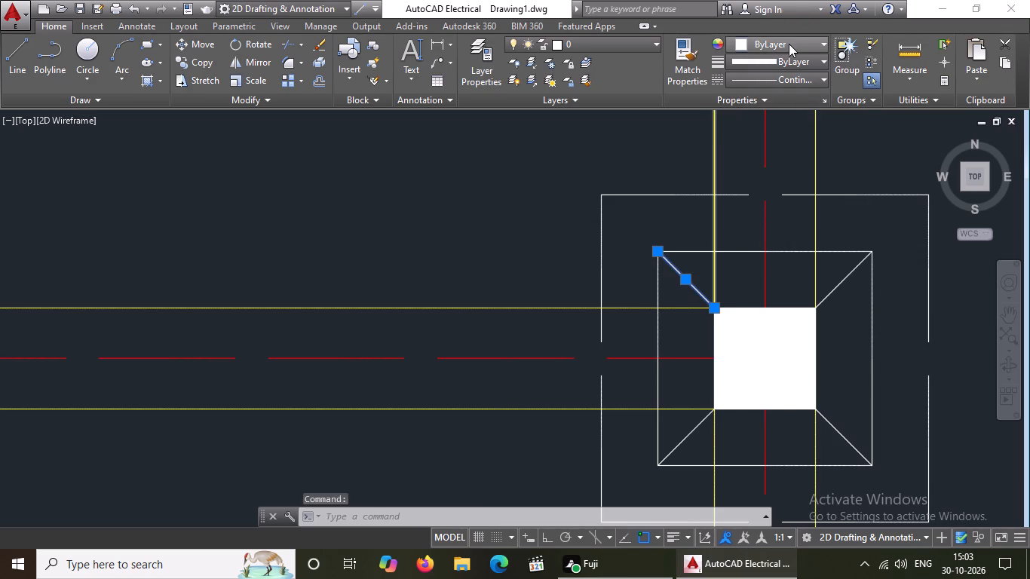
click(780, 193)
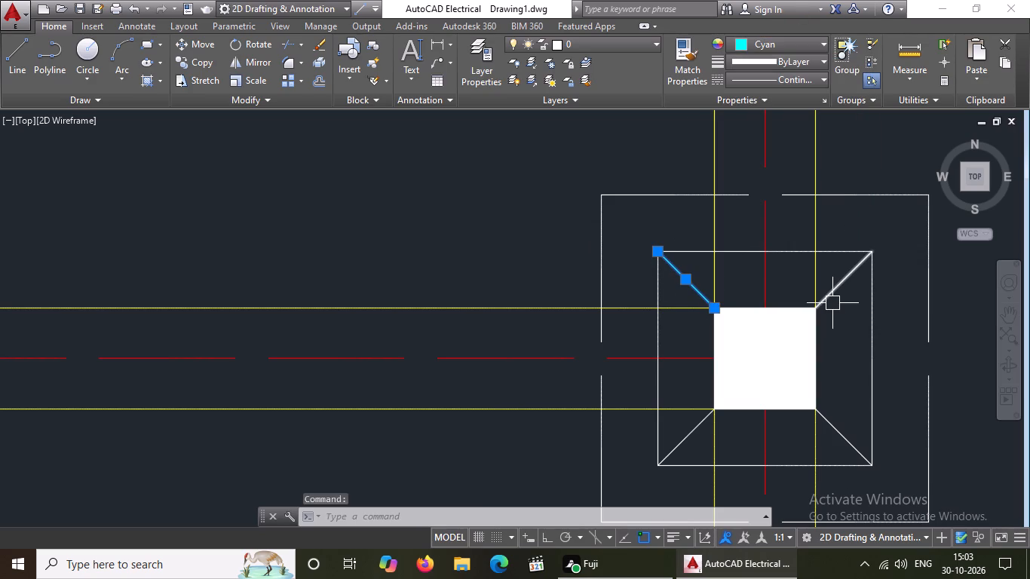
key(Escape)
click(845, 268)
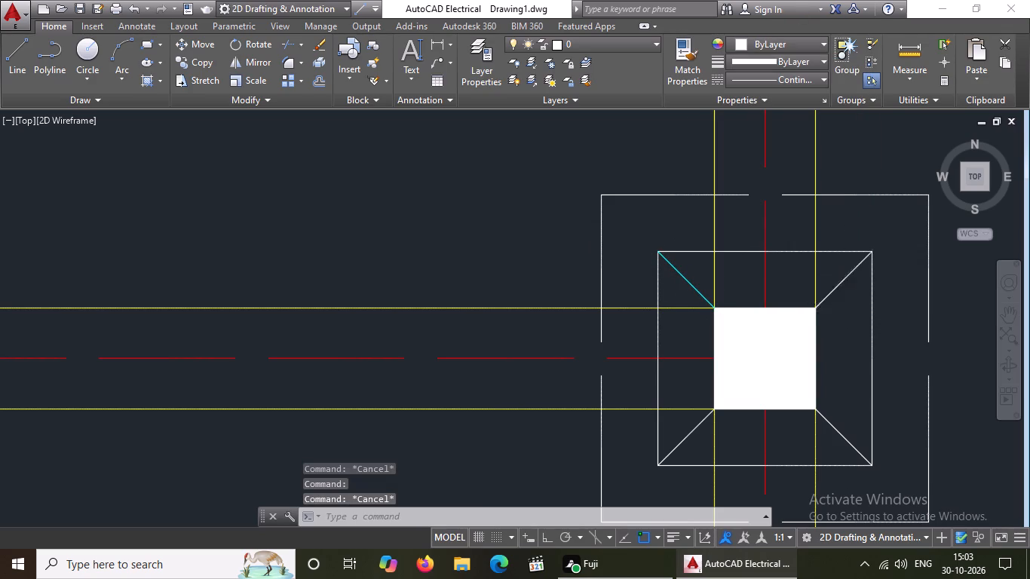
click(808, 39)
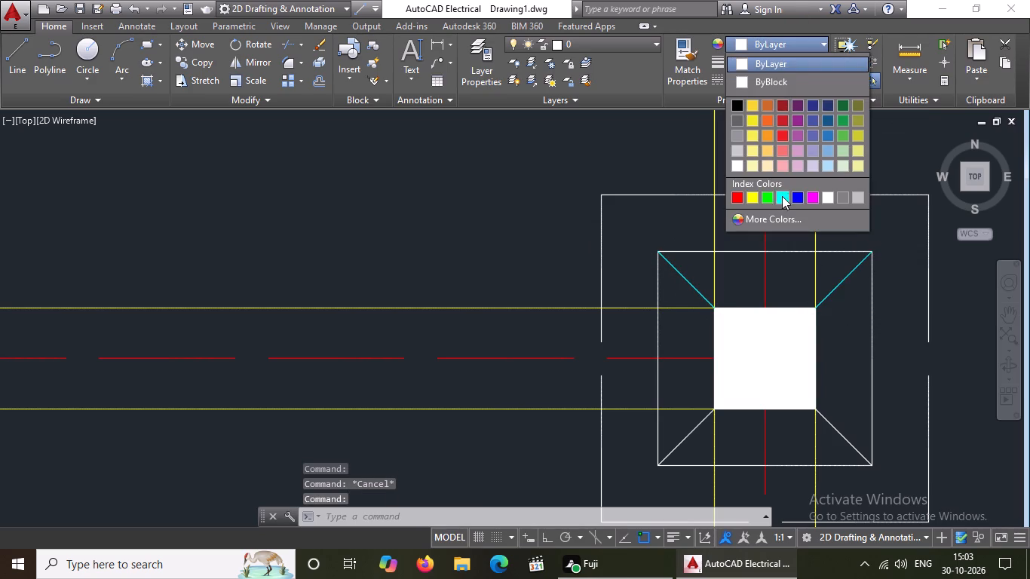
click(781, 193)
key(Escape)
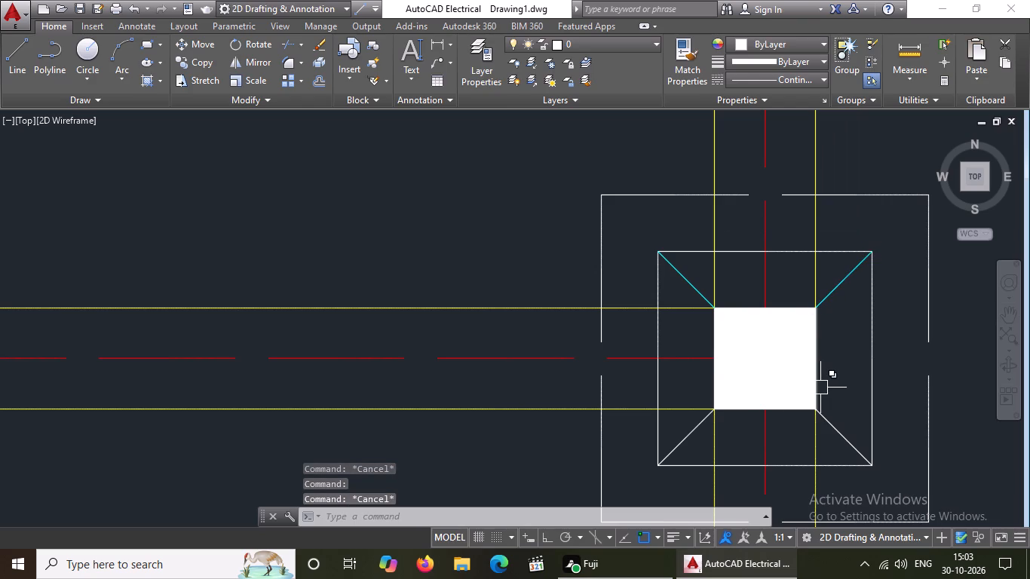
Set the two lower diagonal lines of that second-column footing to Cyan.
click(674, 453)
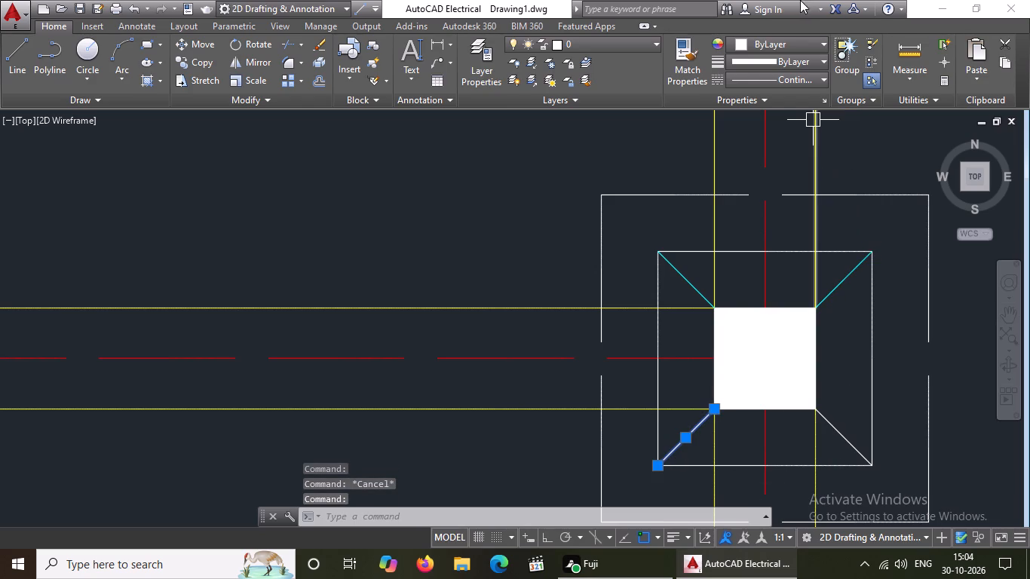
click(803, 46)
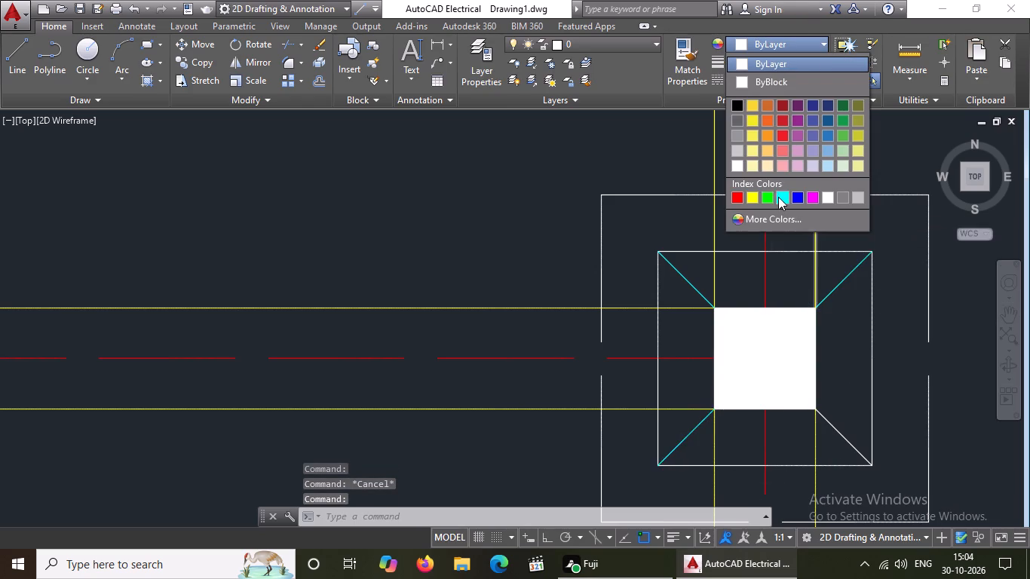
click(779, 197)
key(Escape)
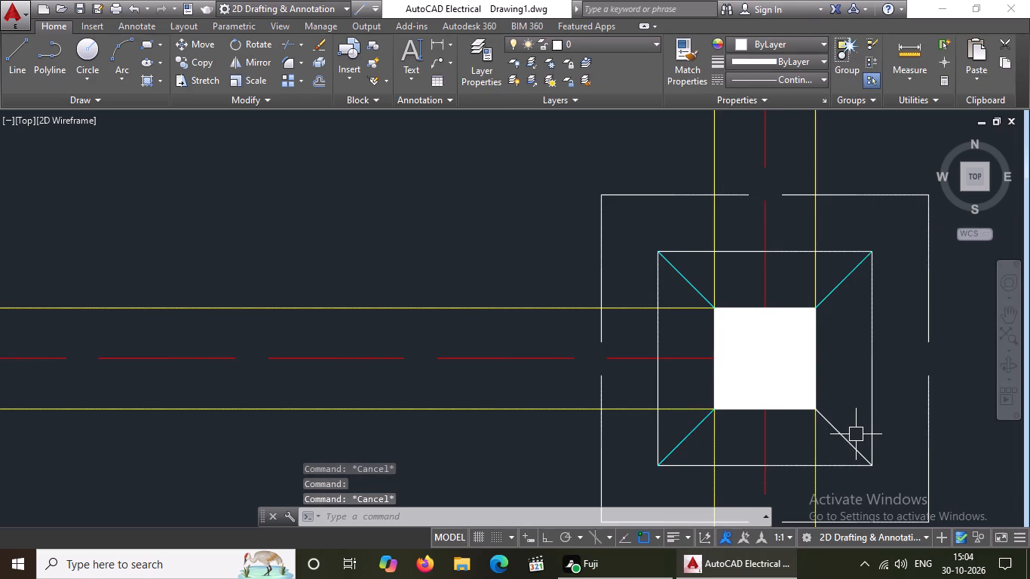
click(843, 437)
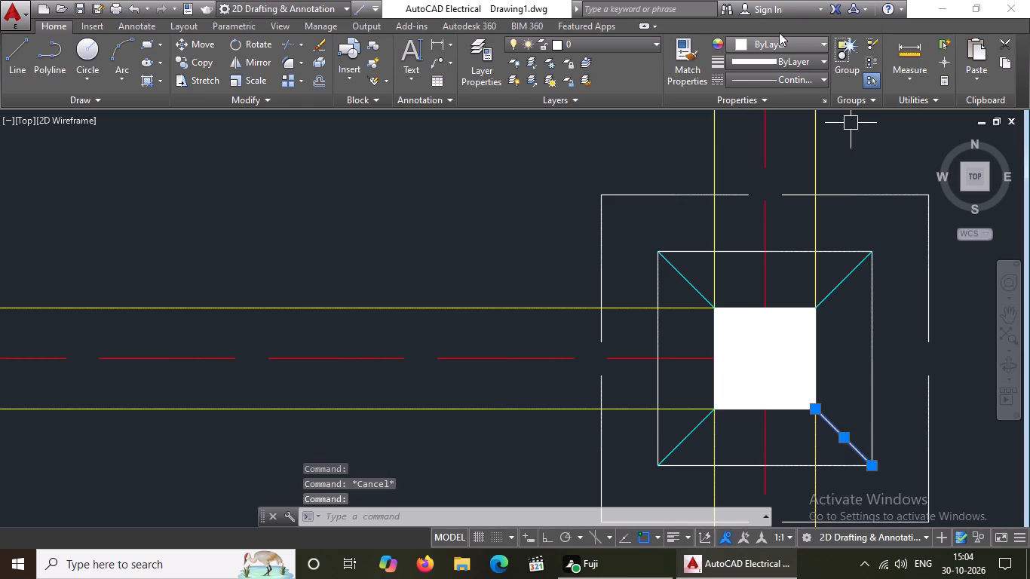
click(780, 48)
click(783, 192)
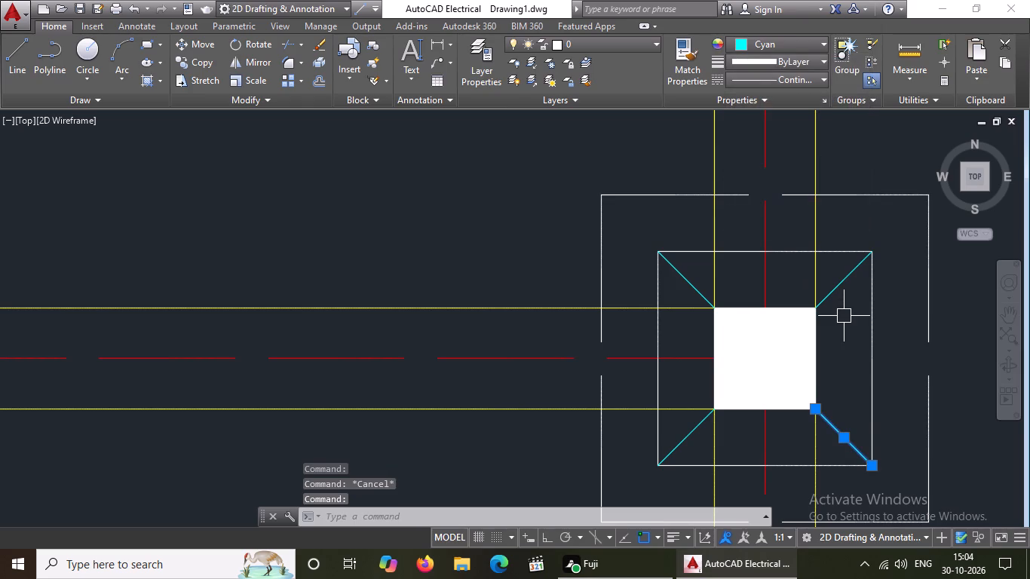
key(Escape)
Set the two upper diagonal lines of the third-column footing, on the next right-hand beam down, to Cyan.
scroll(844, 323, down, 5)
scroll(795, 393, down, 2)
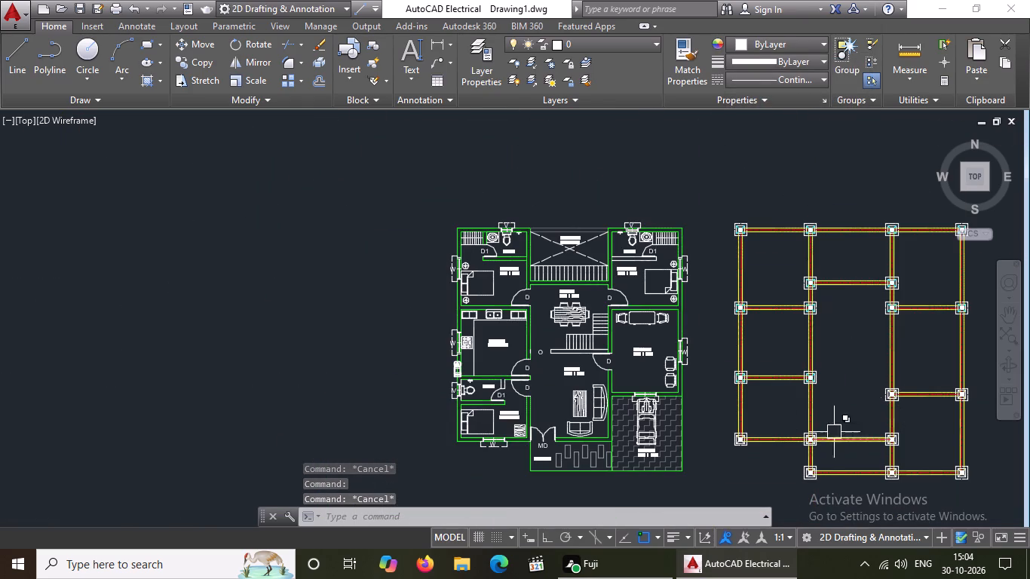
scroll(915, 388, up, 5)
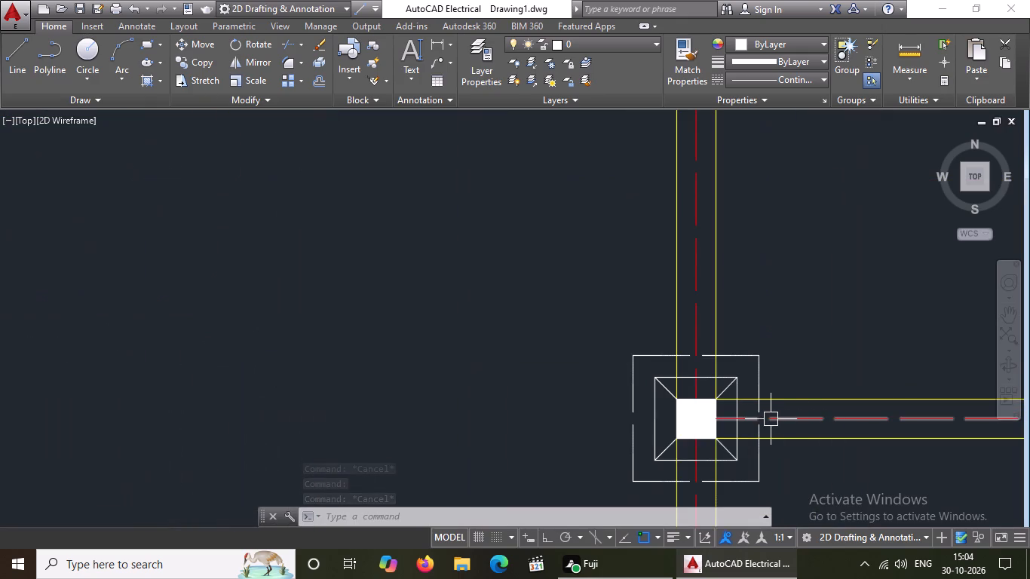
scroll(655, 392, up, 3)
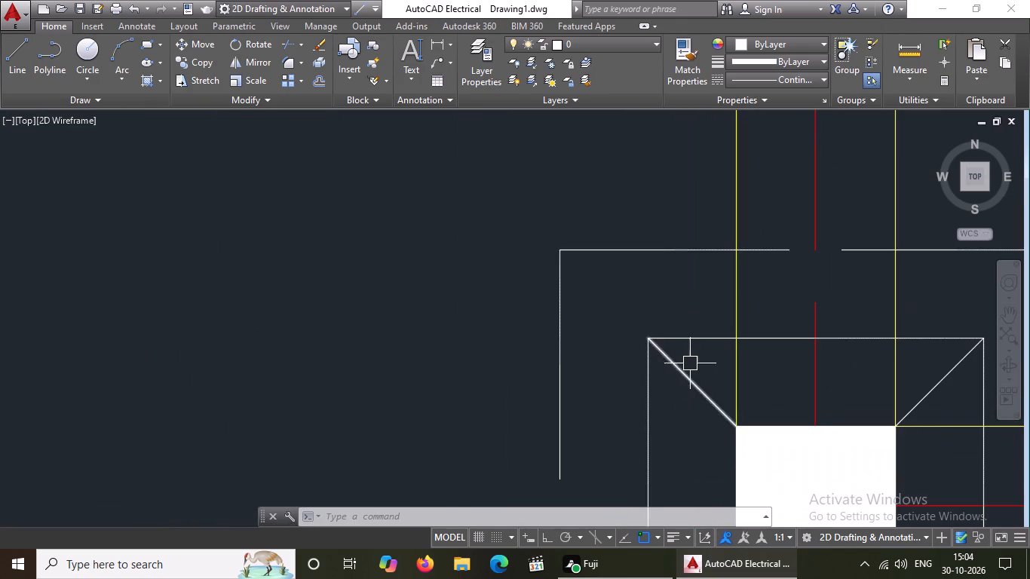
click(689, 375)
click(793, 47)
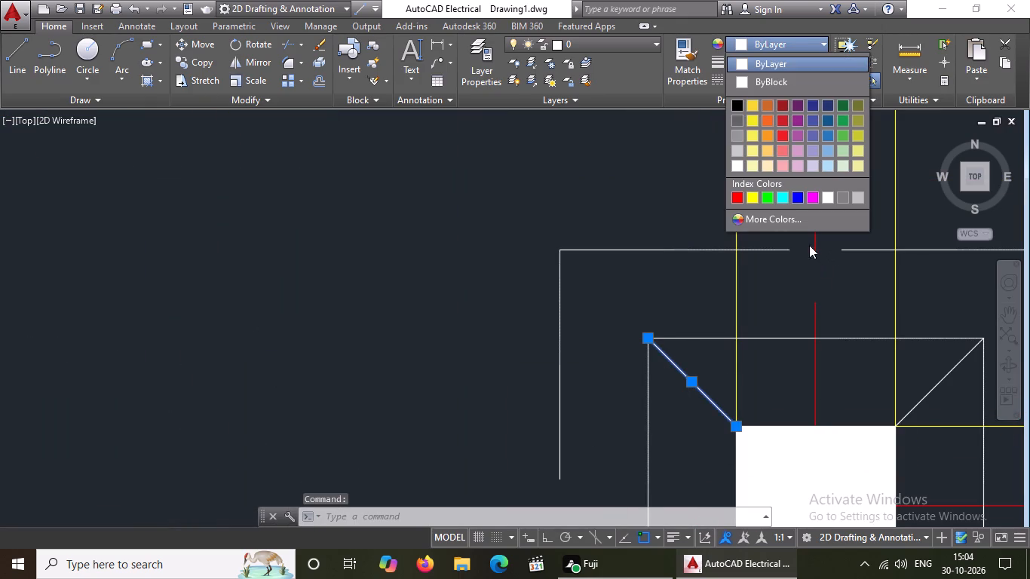
click(780, 197)
key(Escape)
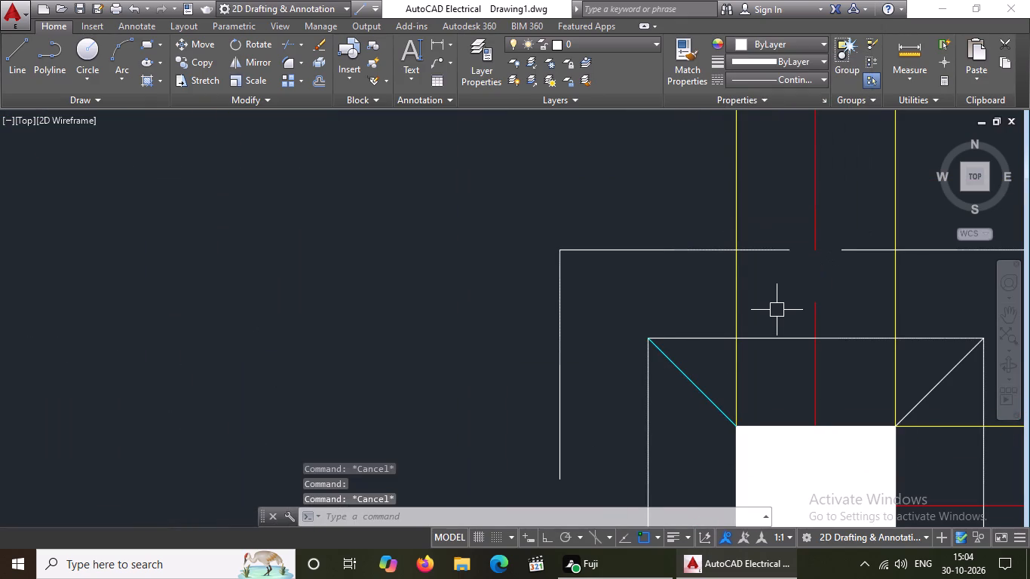
scroll(733, 311, down, 3)
scroll(817, 335, up, 2)
click(734, 323)
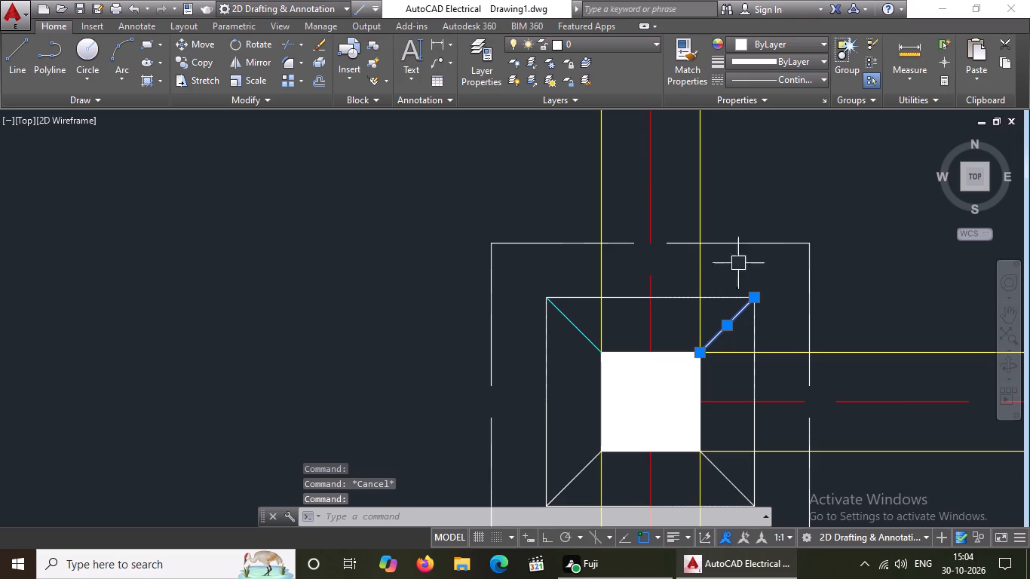
click(764, 42)
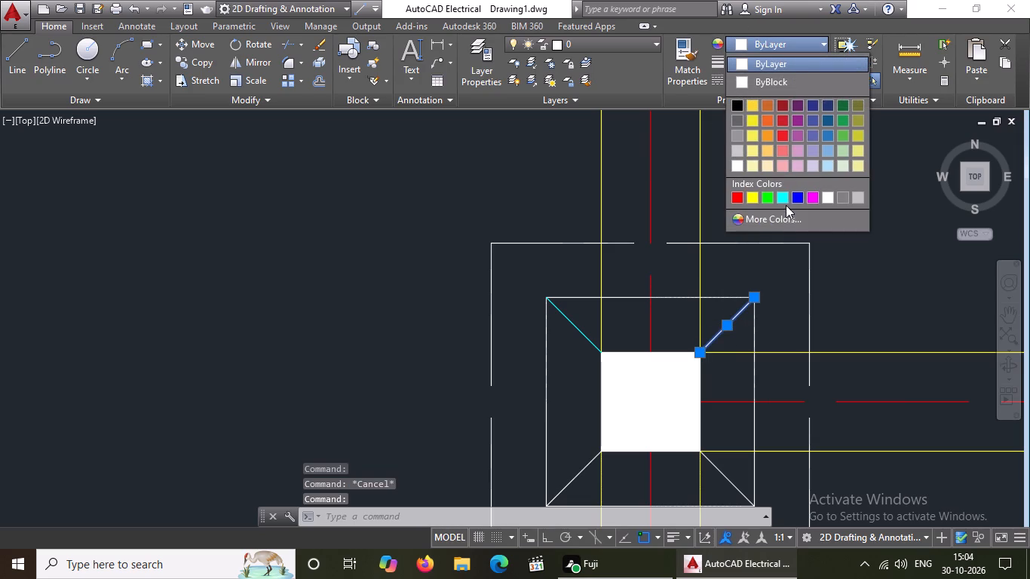
click(786, 196)
key(Escape)
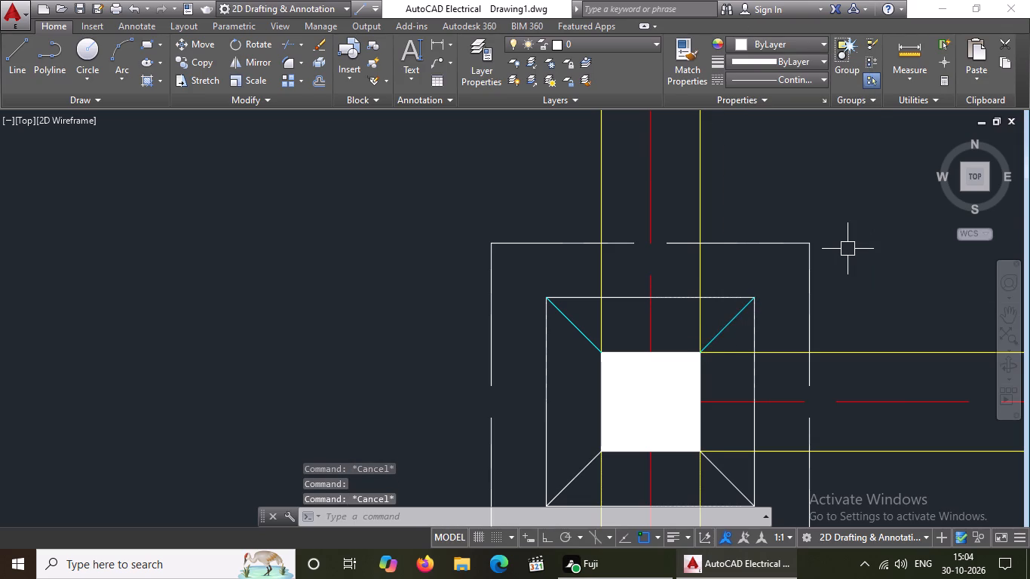
Set the two lower diagonal lines of that third-column footing to Cyan.
scroll(779, 332, down, 5)
scroll(792, 348, up, 3)
click(657, 342)
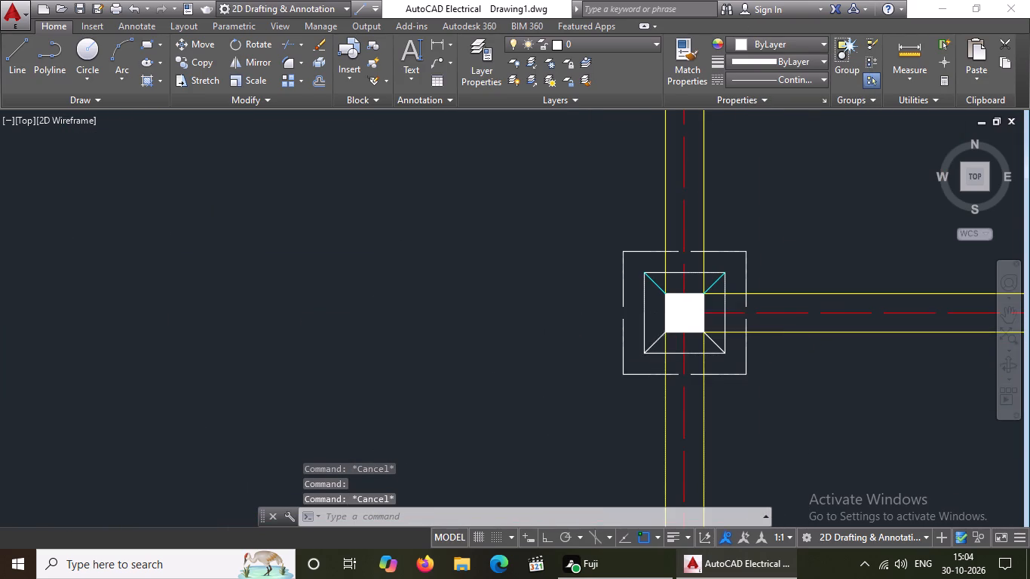
click(795, 44)
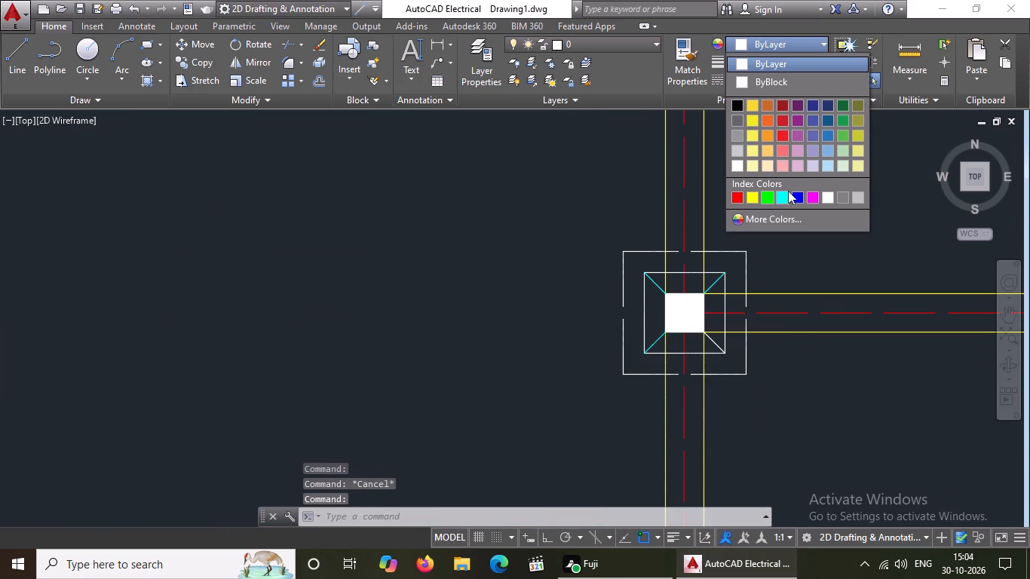
drag(783, 196, 783, 204)
key(Escape)
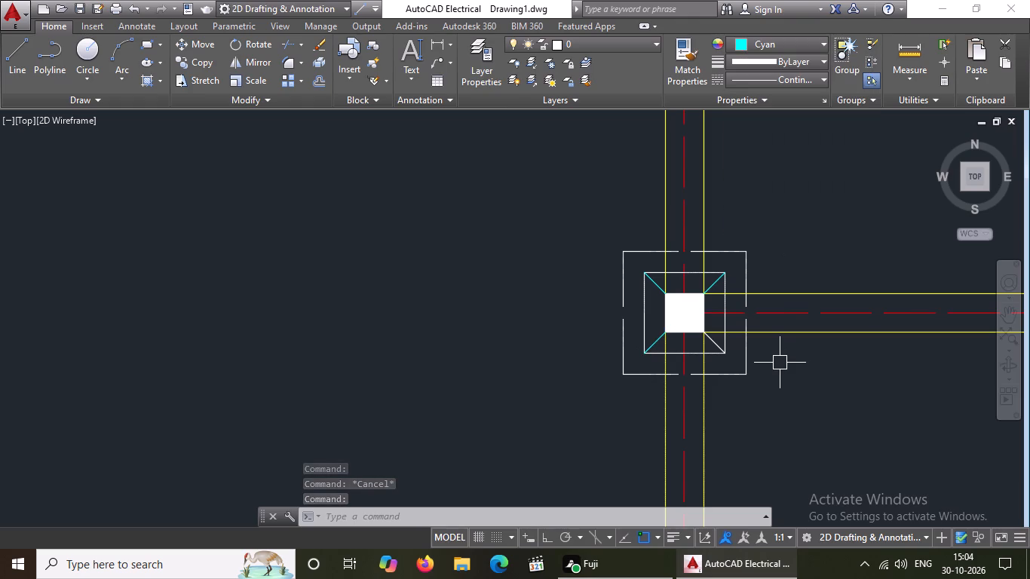
scroll(743, 323, up, 2)
click(679, 381)
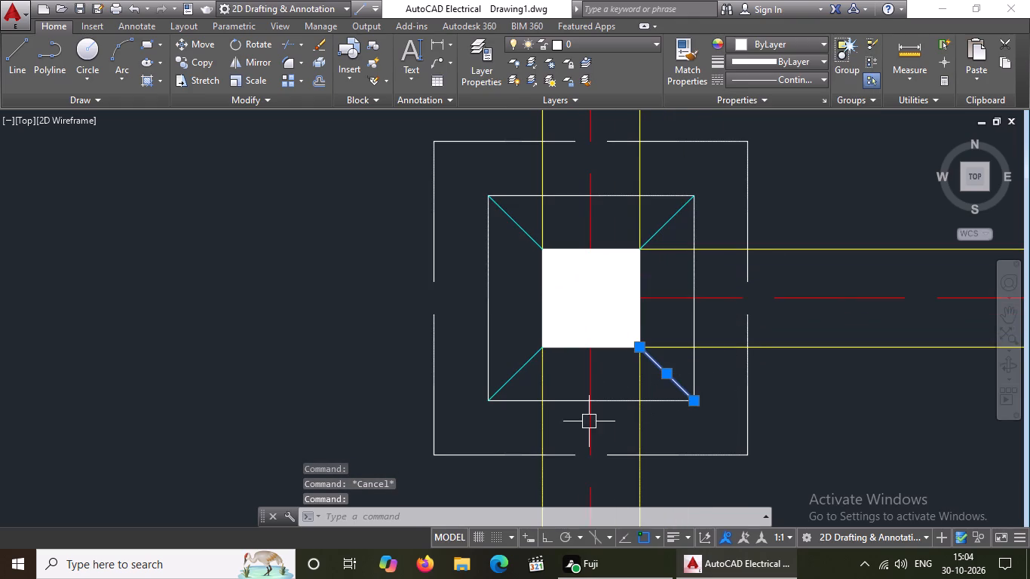
click(756, 41)
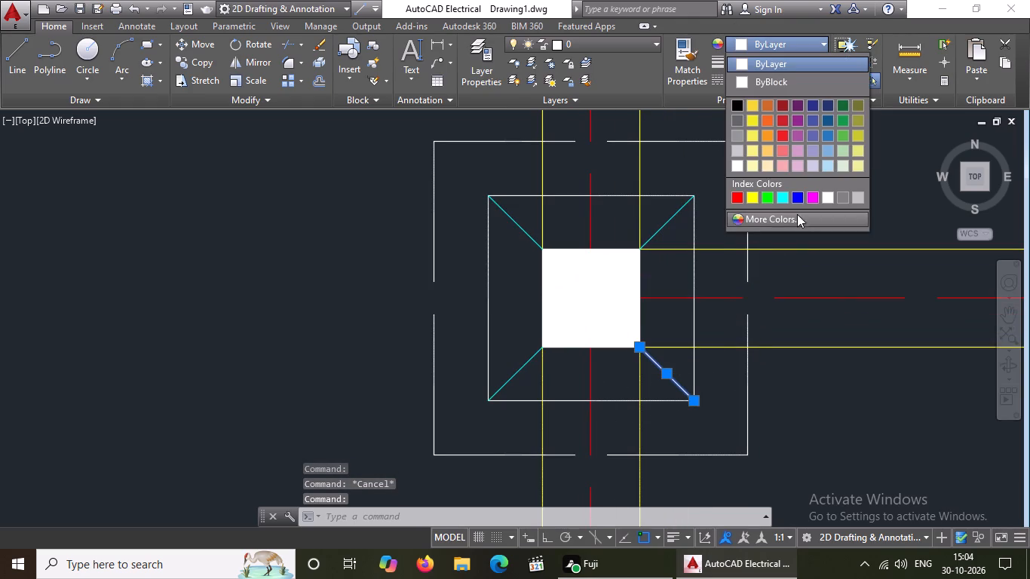
click(783, 192)
key(Escape)
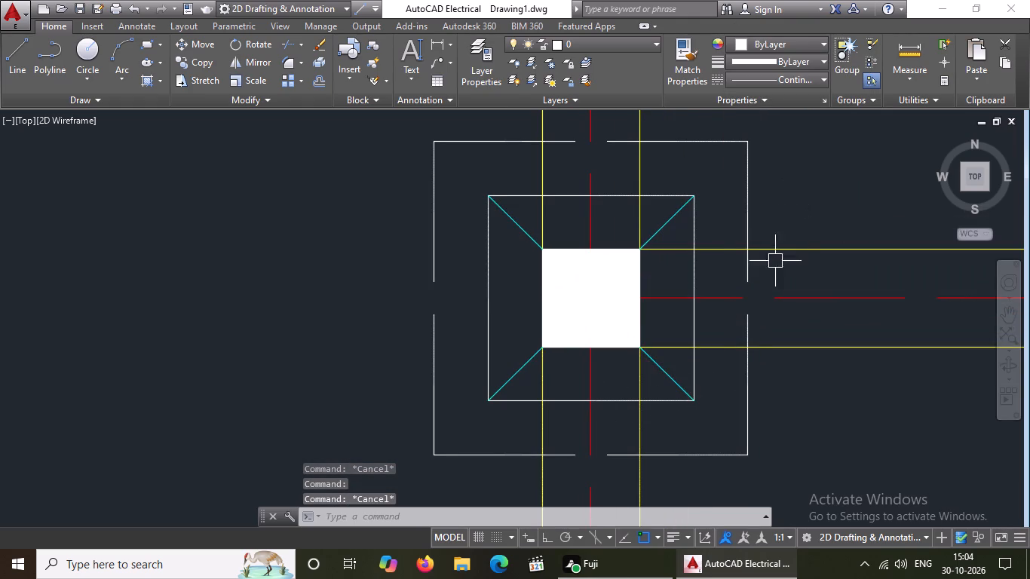
Set the two lower diagonal lines of the fourth-column footing, at the other end of the same right-hand beam, to Cyan.
scroll(718, 291, down, 8)
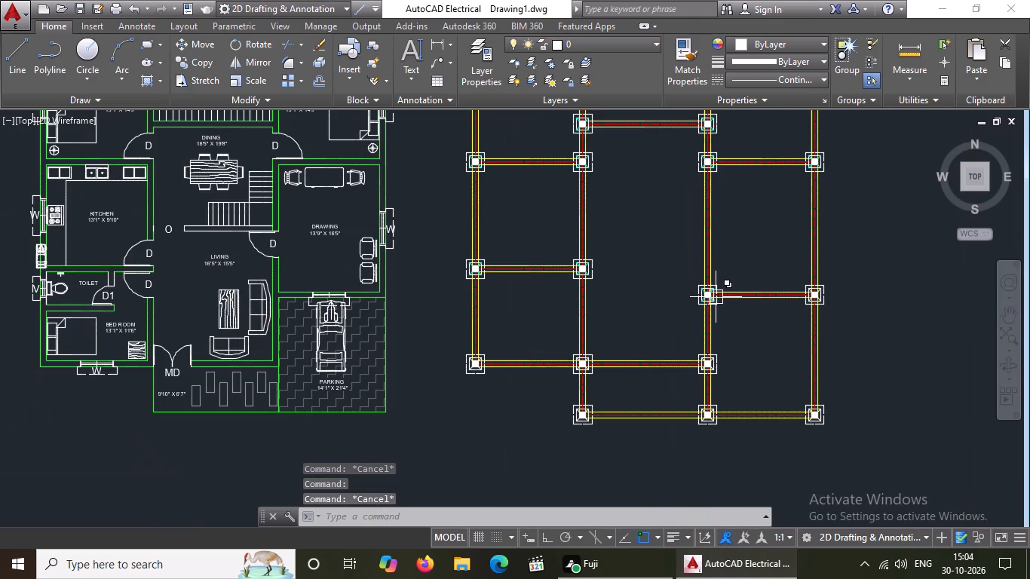
scroll(814, 304, up, 6)
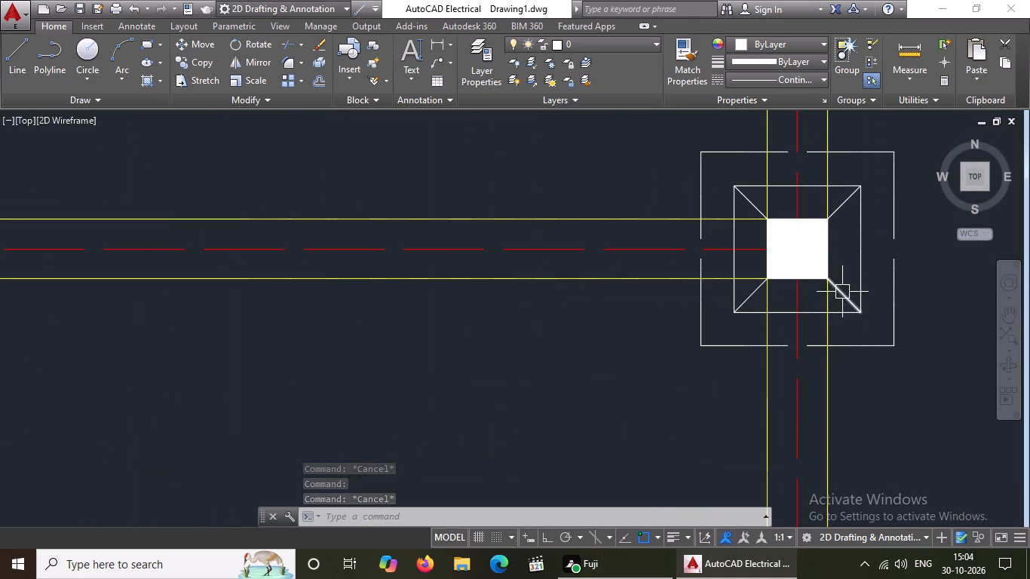
click(843, 292)
click(774, 41)
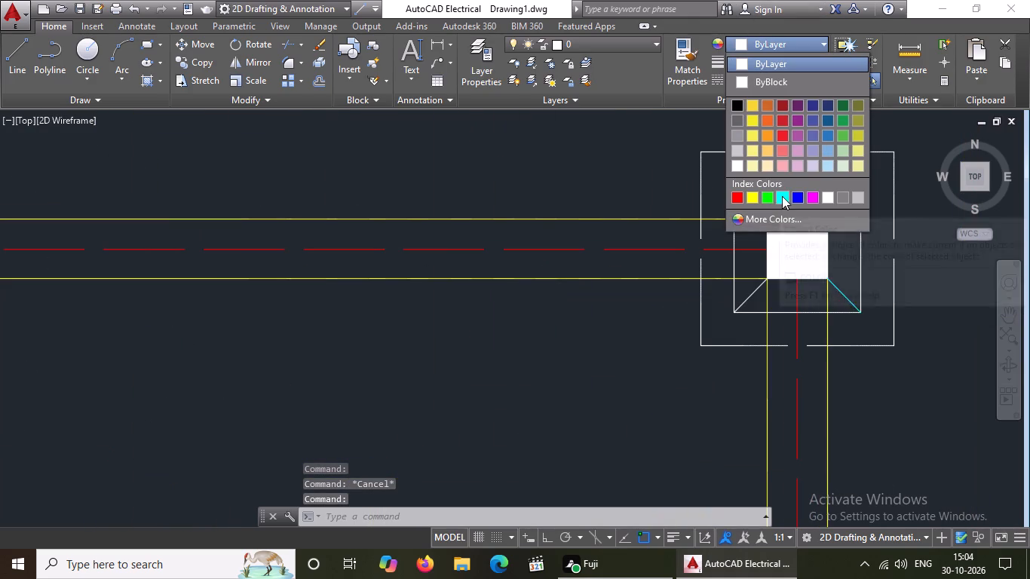
click(783, 195)
key(Escape)
click(753, 298)
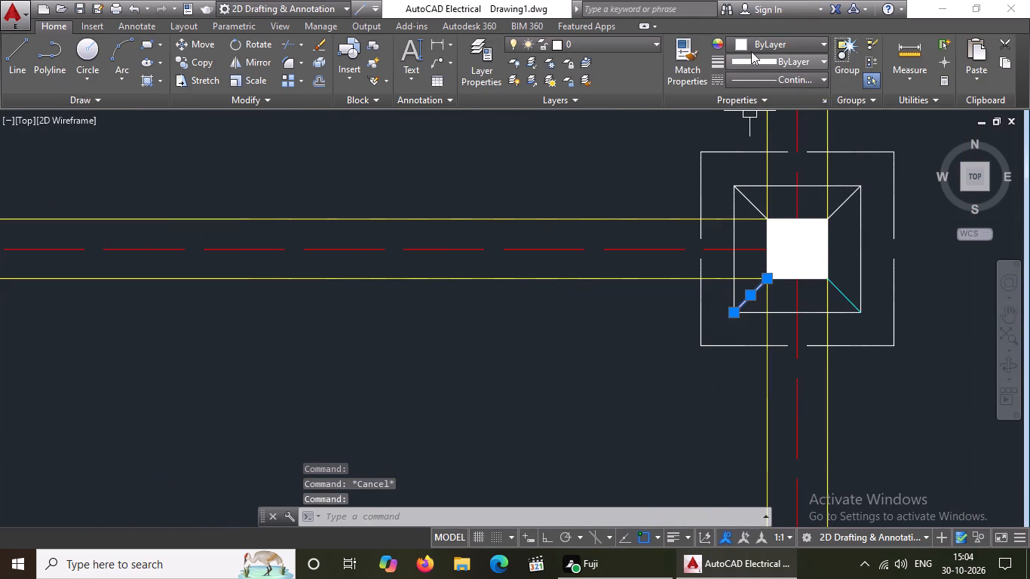
click(760, 44)
click(784, 198)
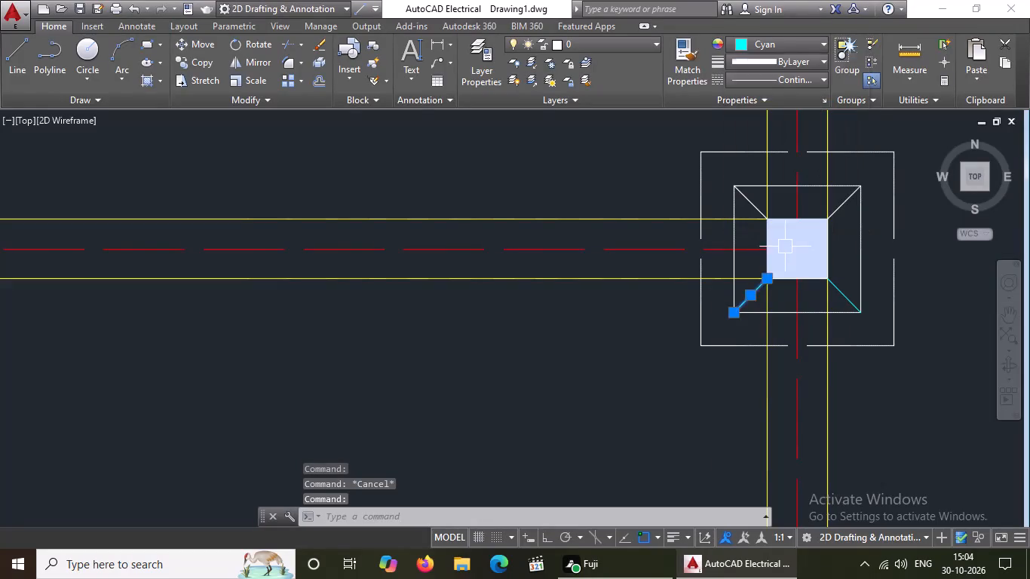
key(Escape)
Set the two upper diagonal lines of that fourth-column footing to Cyan.
click(753, 195)
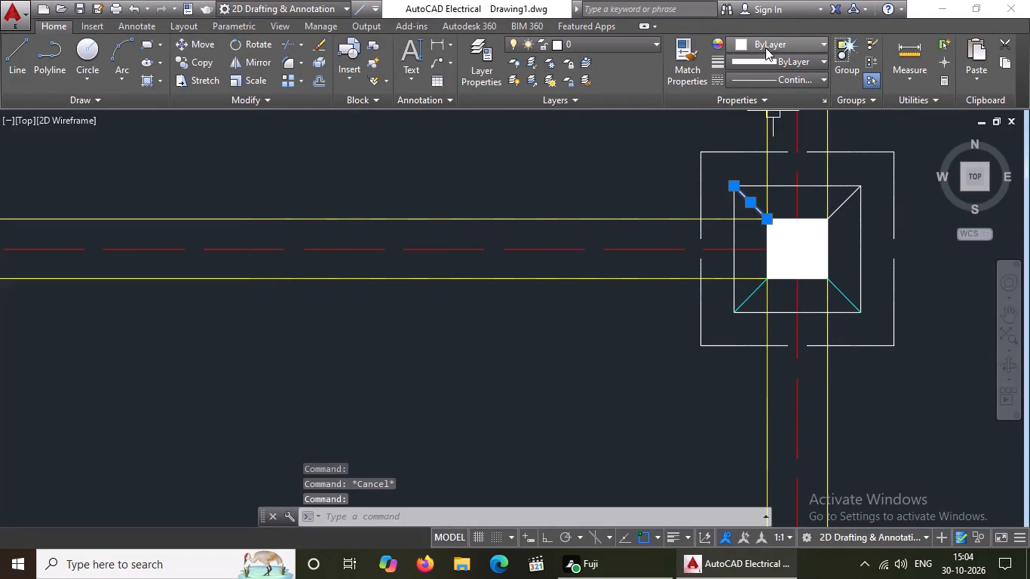
click(766, 46)
click(783, 191)
key(Escape)
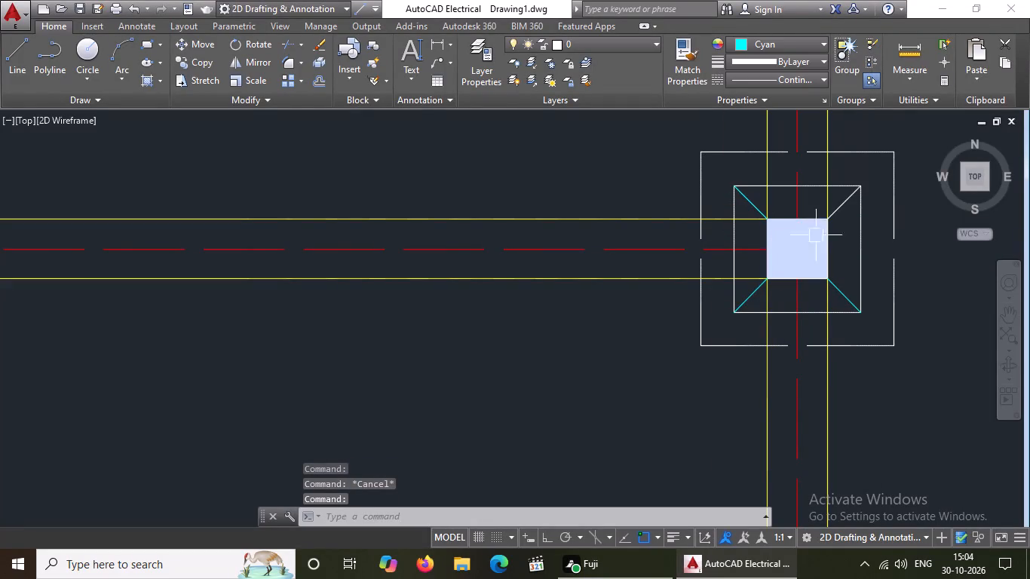
click(848, 197)
click(768, 45)
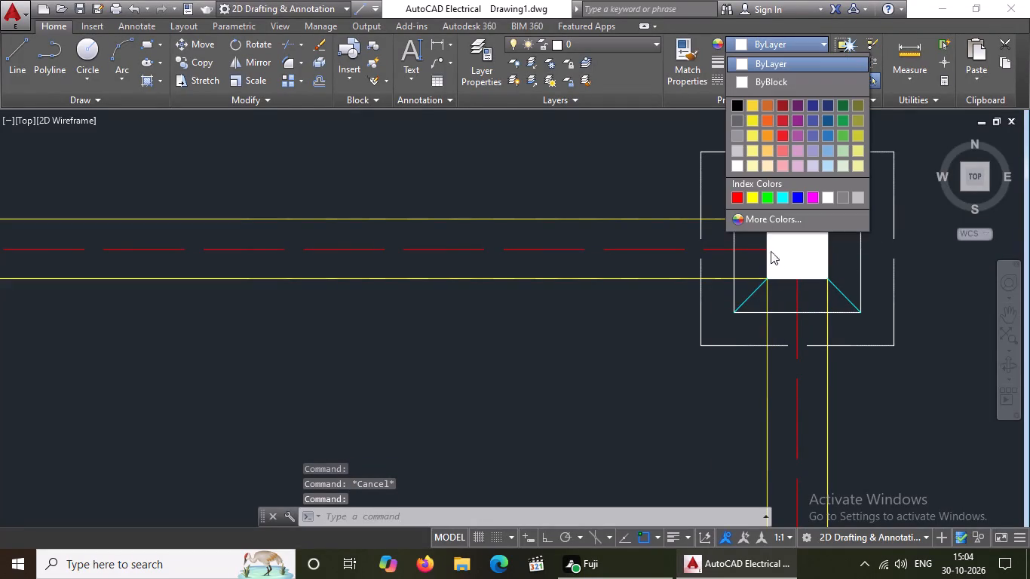
click(781, 195)
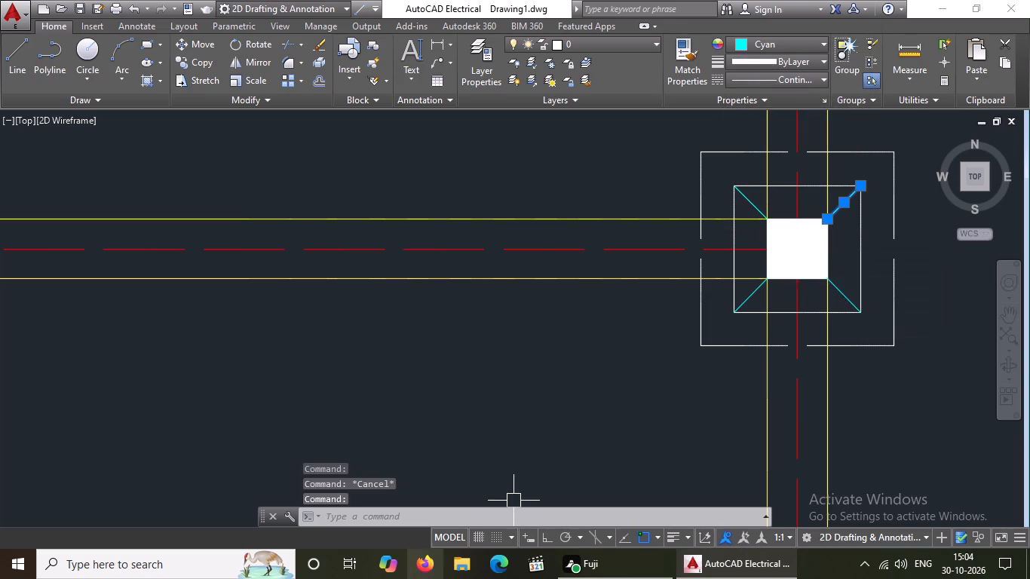
scroll(491, 453, down, 5)
key(Escape)
Set the two upper diagonal lines of the third-column footing in the second-lowest footing row to Cyan.
scroll(570, 367, down, 2)
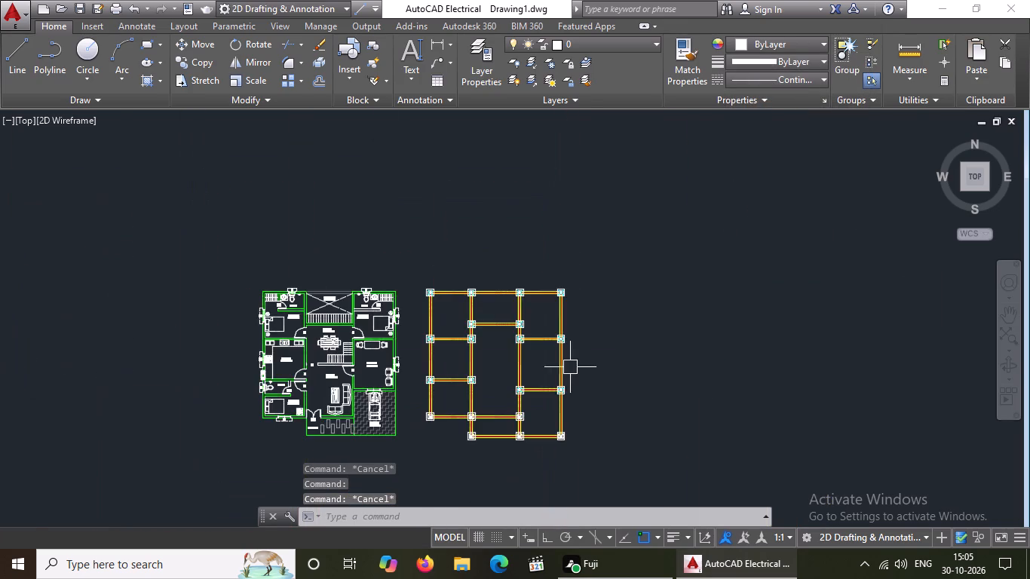
scroll(544, 422, up, 2)
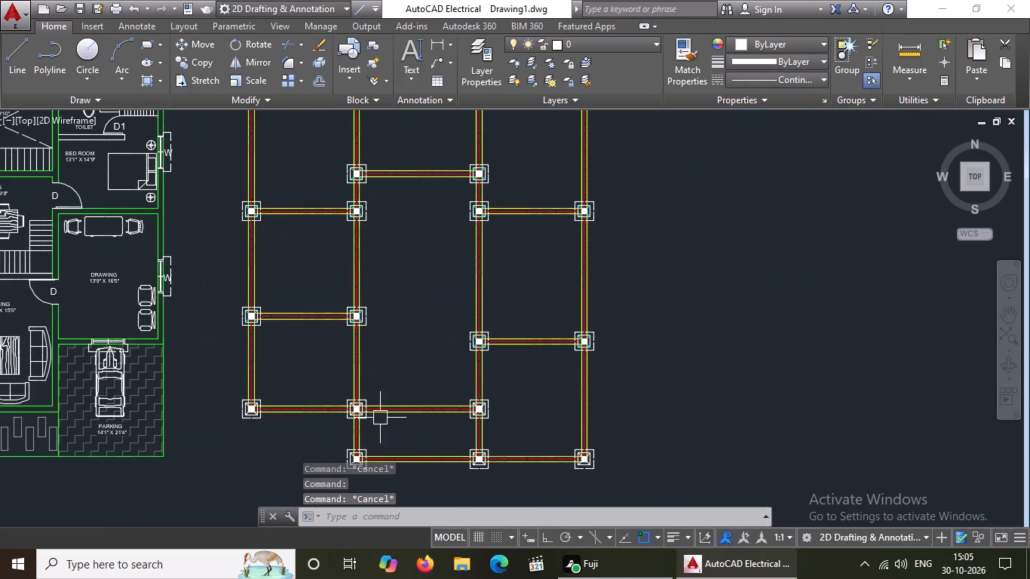
scroll(376, 412, up, 2)
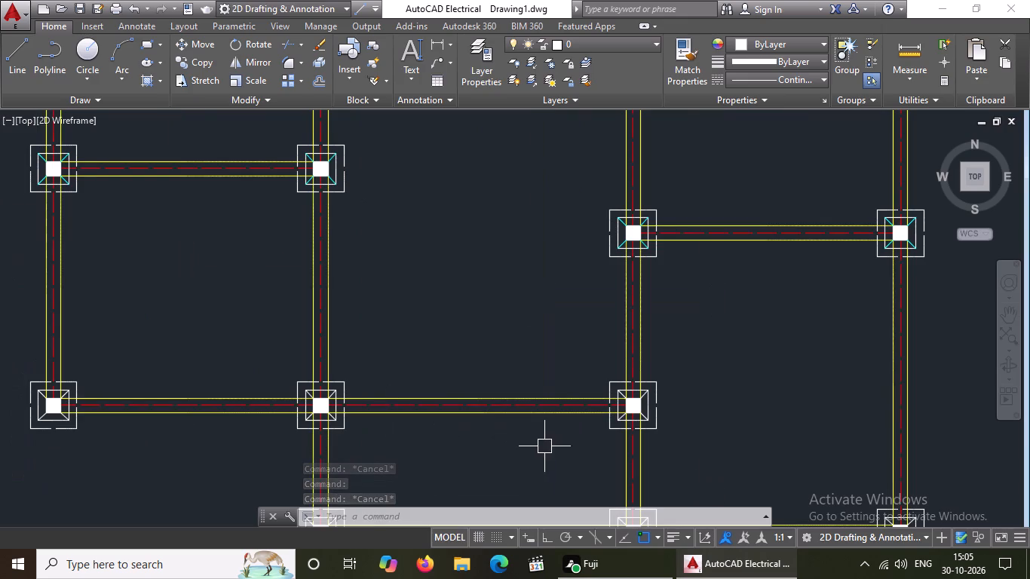
scroll(645, 324, down, 1)
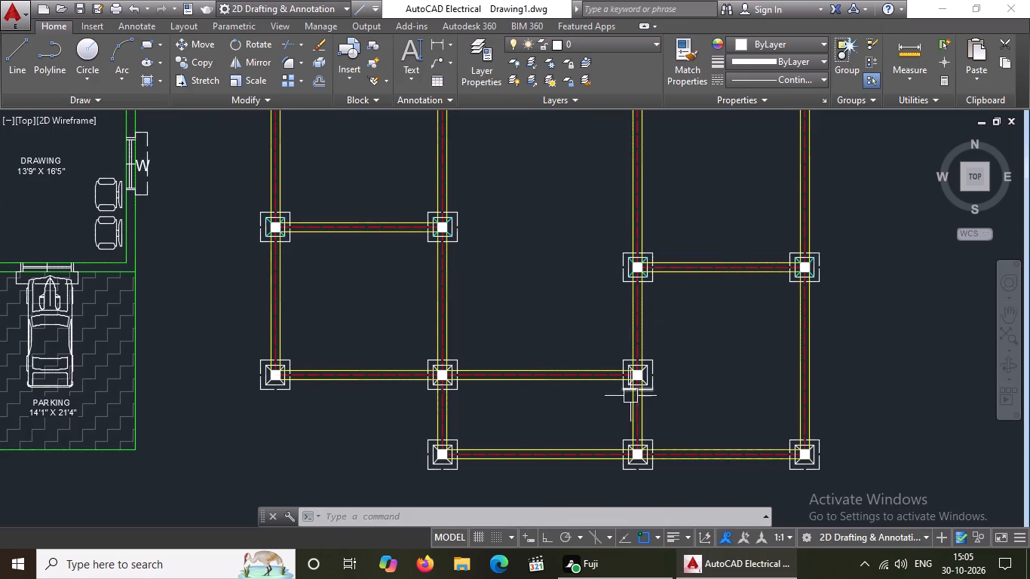
scroll(647, 391, up, 3)
scroll(629, 310, up, 2)
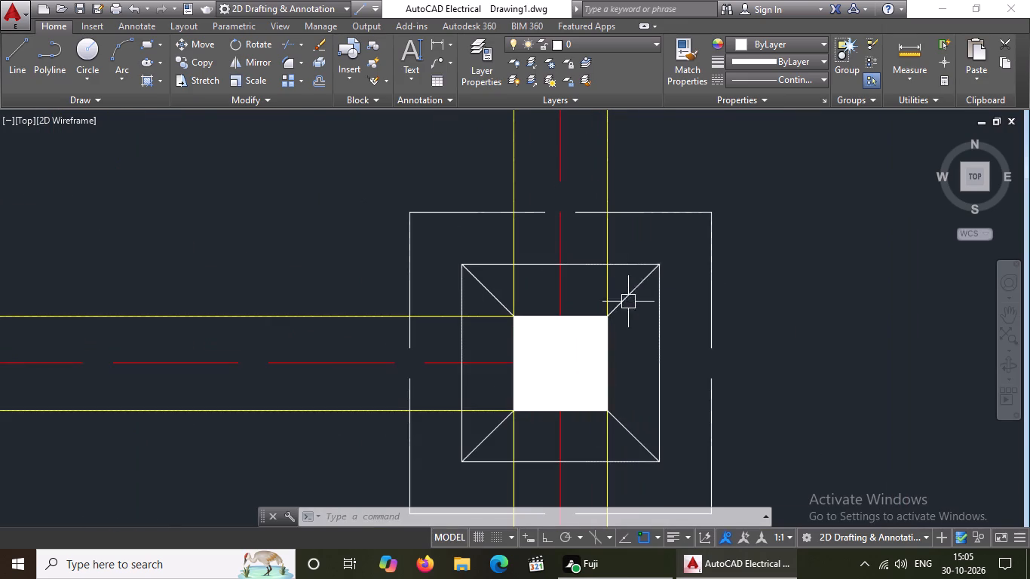
click(630, 292)
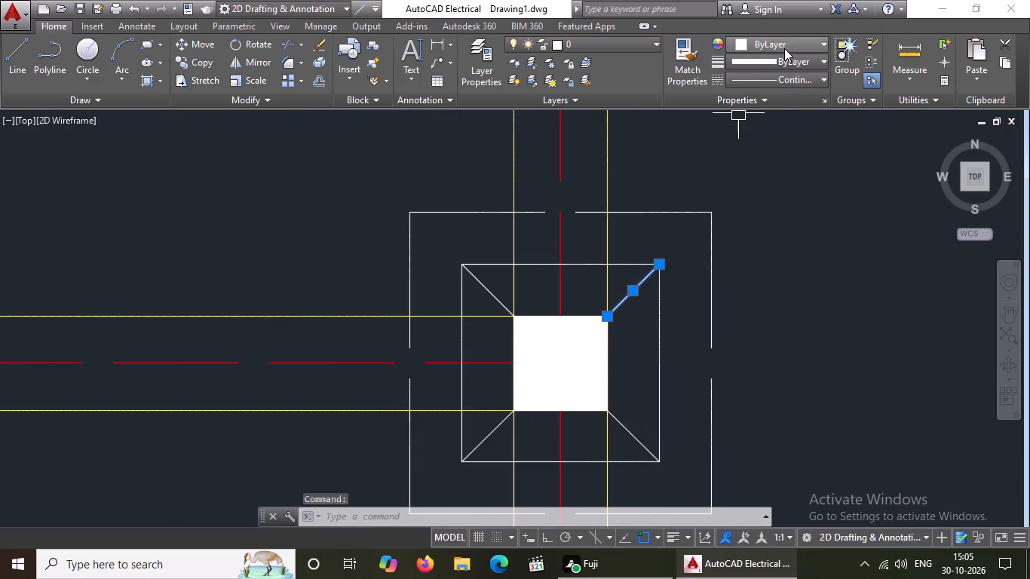
click(784, 48)
click(782, 196)
key(Escape)
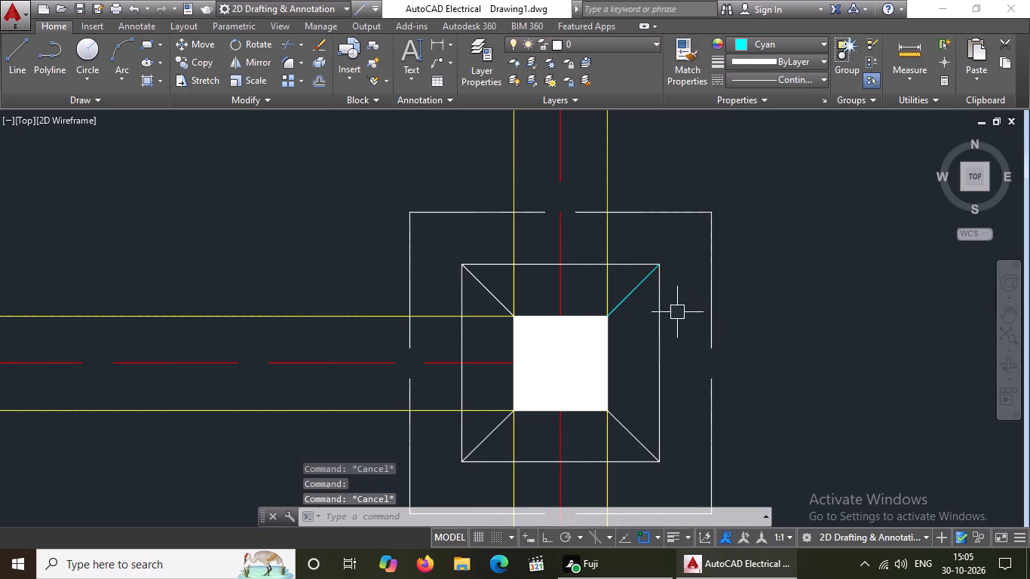
click(482, 295)
click(790, 38)
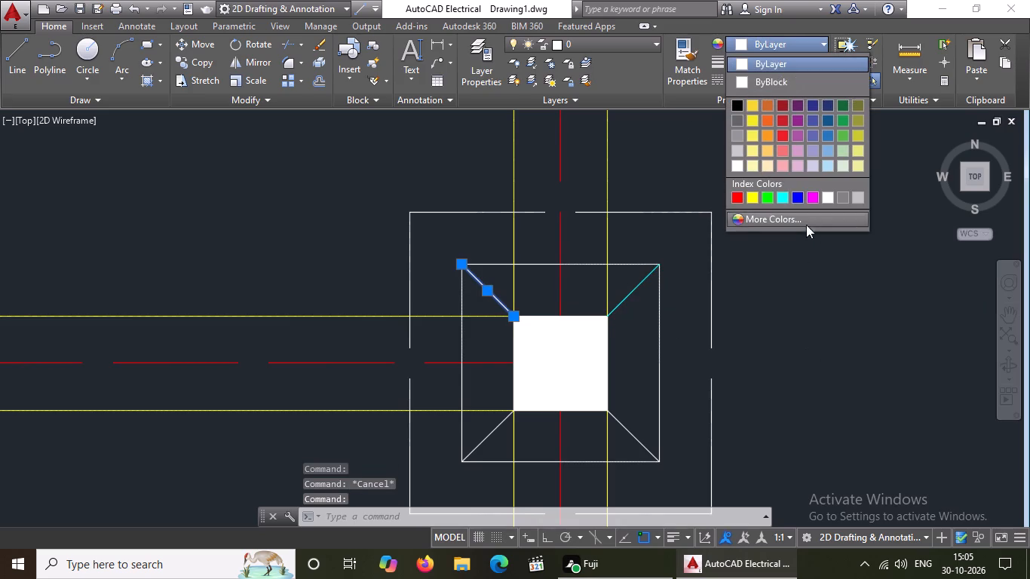
click(780, 198)
key(Escape)
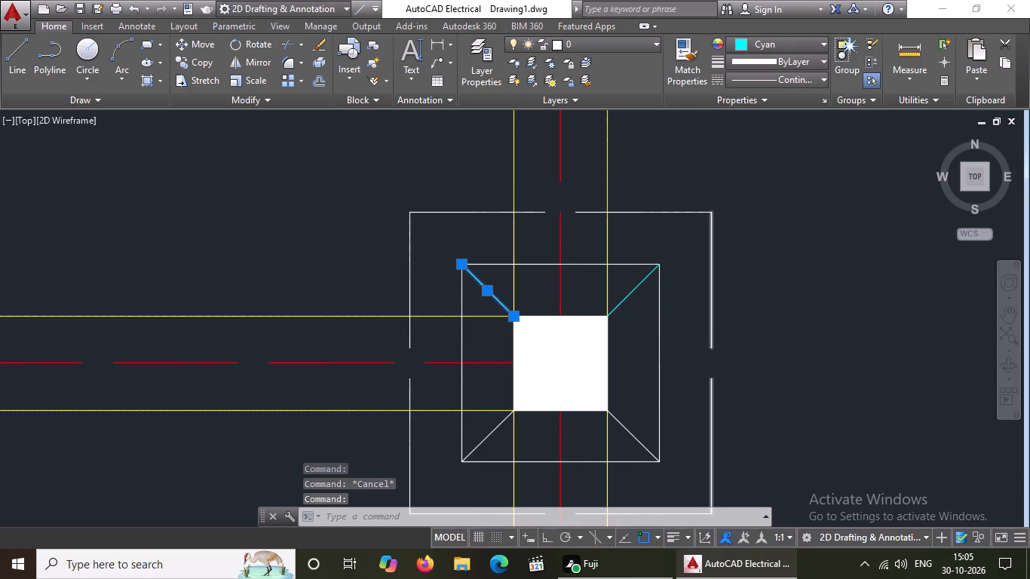
Set the two lower diagonal lines of that third-column footing to Cyan.
scroll(650, 321, down, 3)
scroll(590, 353, up, 2)
scroll(657, 345, up, 2)
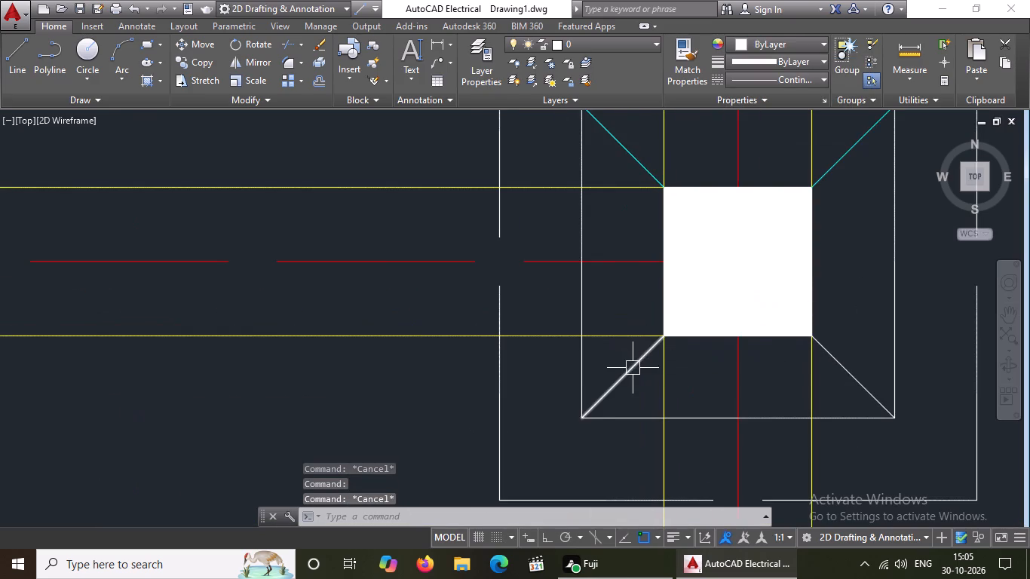
click(633, 367)
click(784, 36)
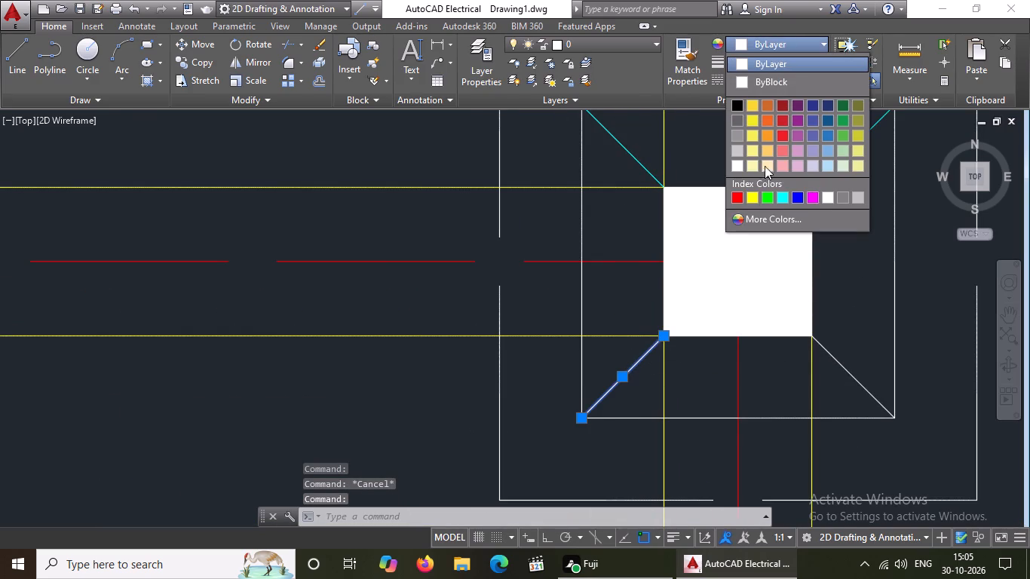
click(783, 192)
key(Escape)
key(Escape)
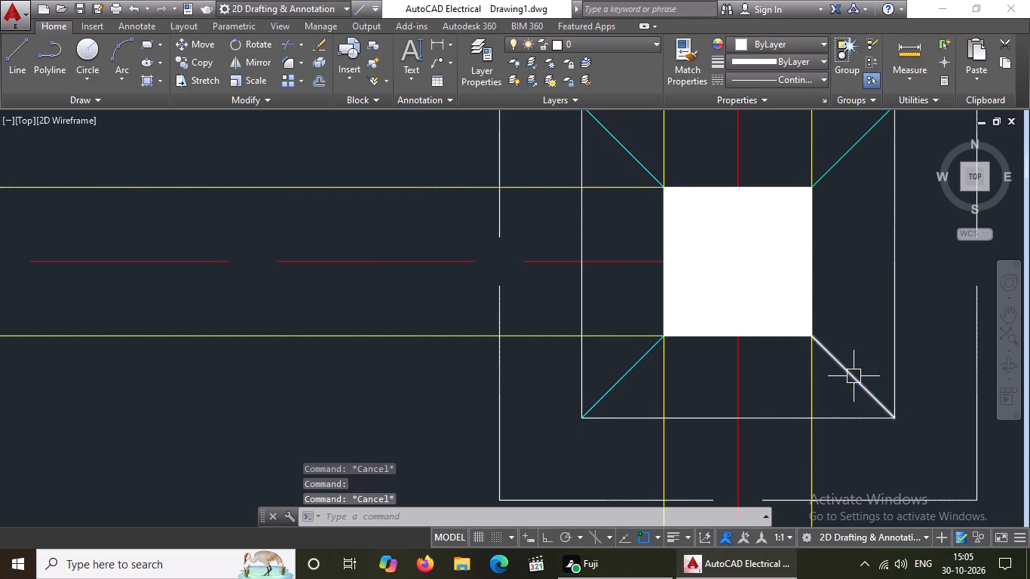
click(854, 376)
click(772, 44)
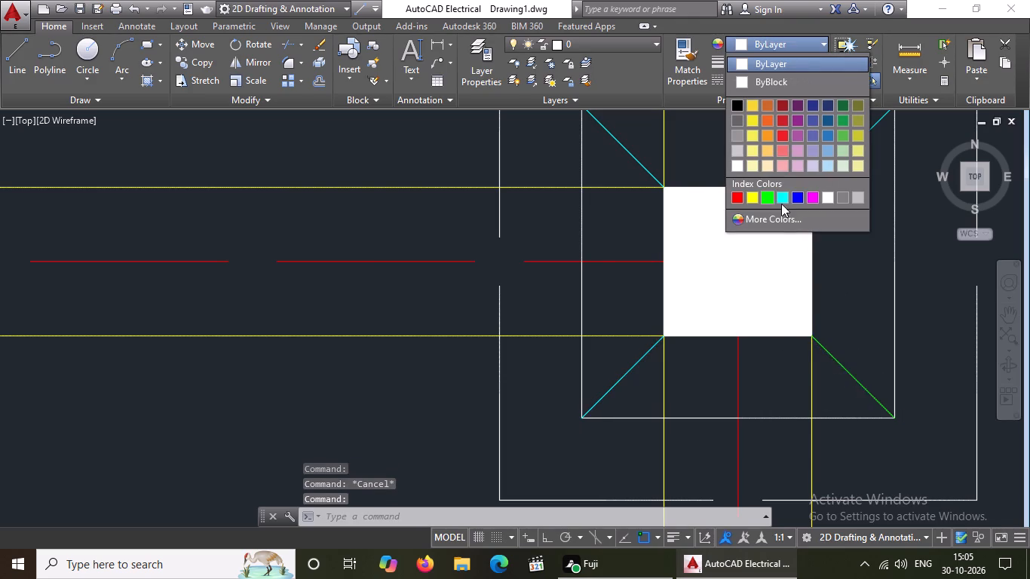
click(780, 196)
key(Escape)
Set the two upper diagonal lines of the second-column footing in the same row to Cyan.
scroll(695, 271, down, 4)
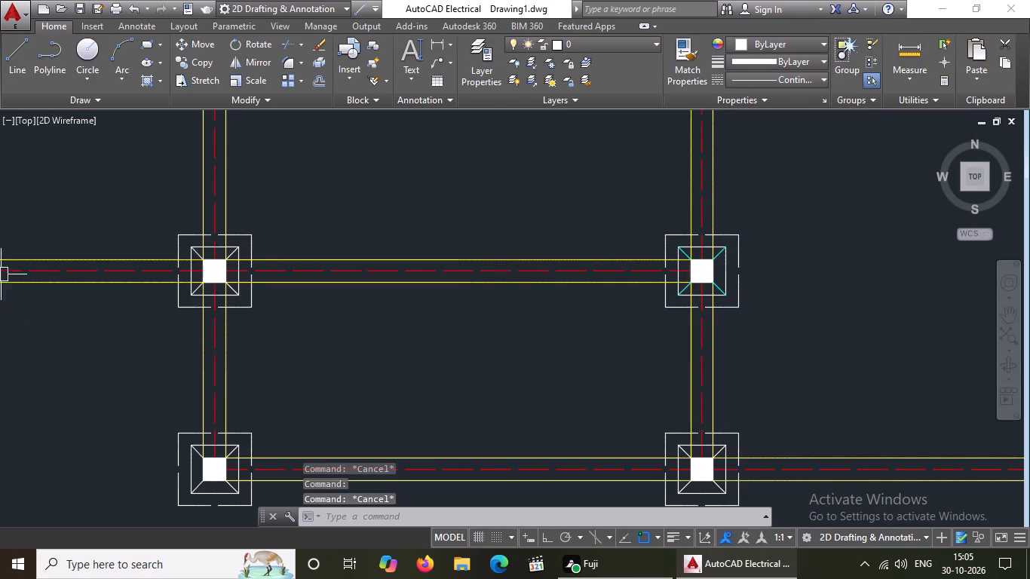
scroll(178, 268, up, 3)
click(243, 205)
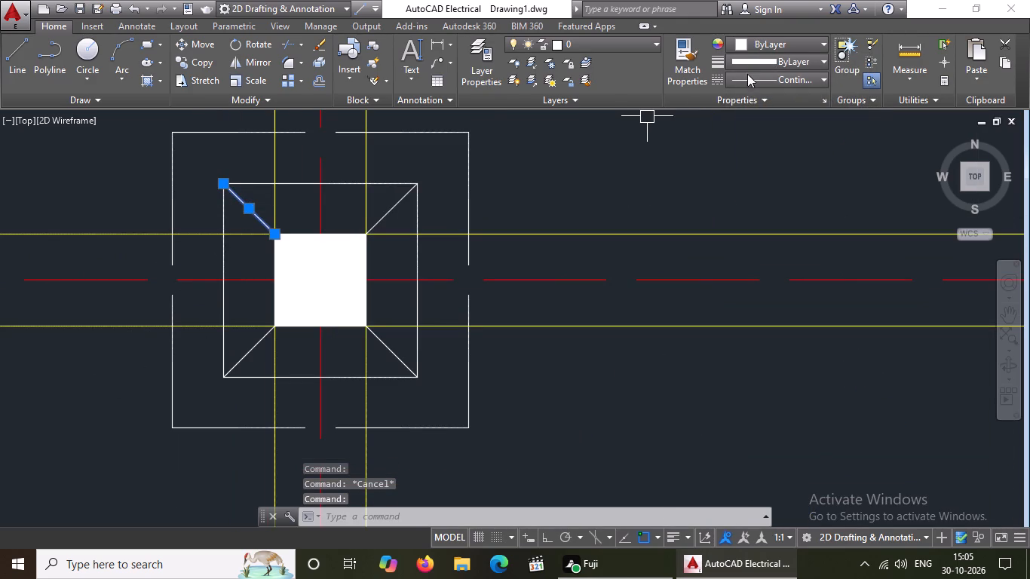
click(742, 50)
click(780, 191)
key(Escape)
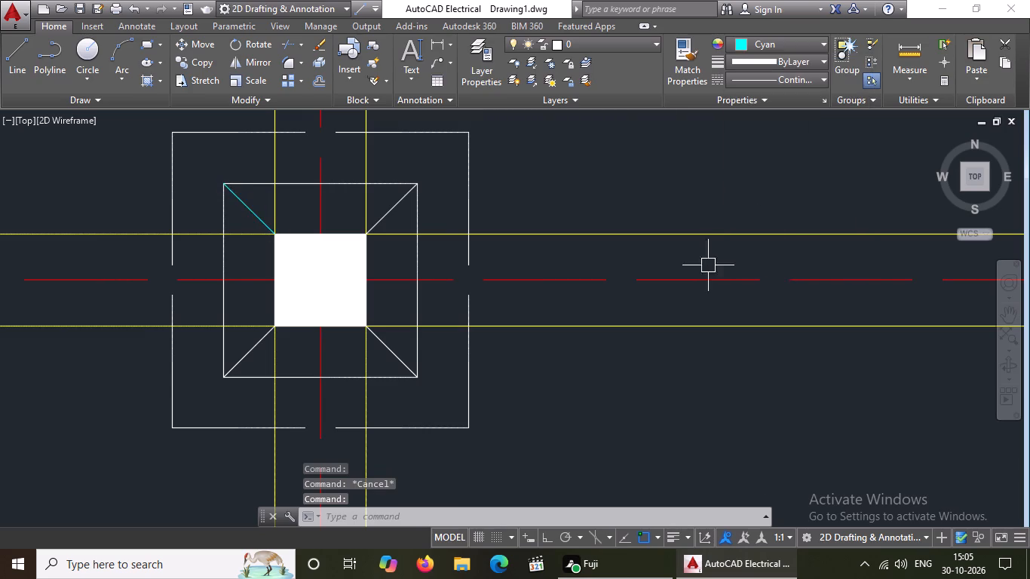
click(403, 197)
click(761, 47)
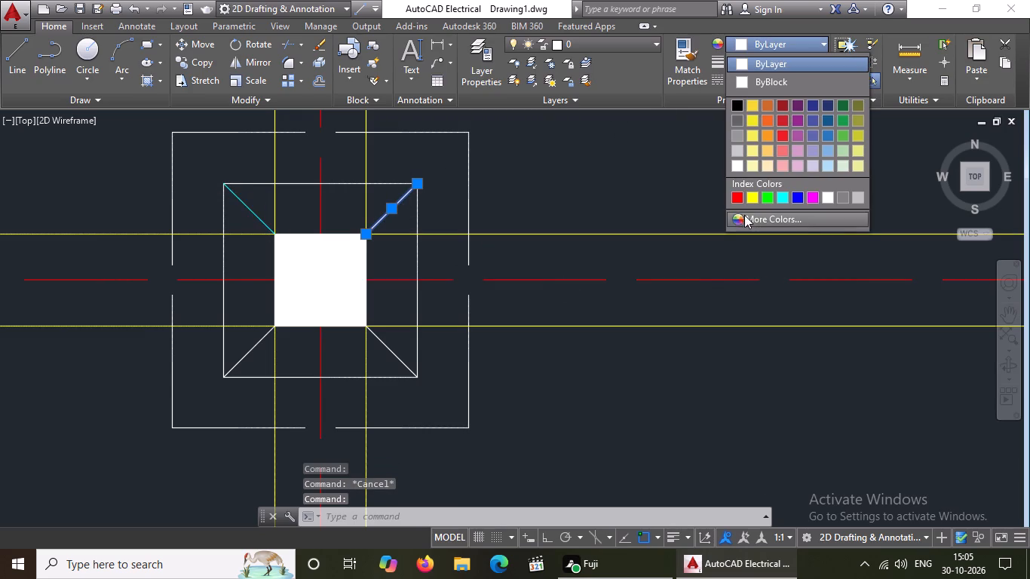
click(783, 197)
key(Escape)
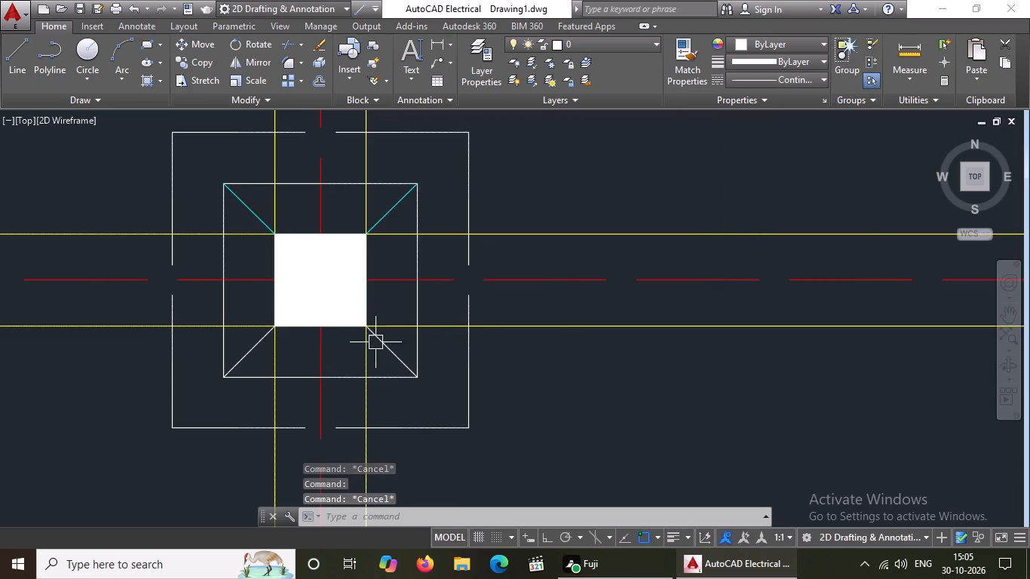
Set the two lower diagonal lines of that second-column footing to Cyan.
drag(387, 346, 395, 340)
click(740, 45)
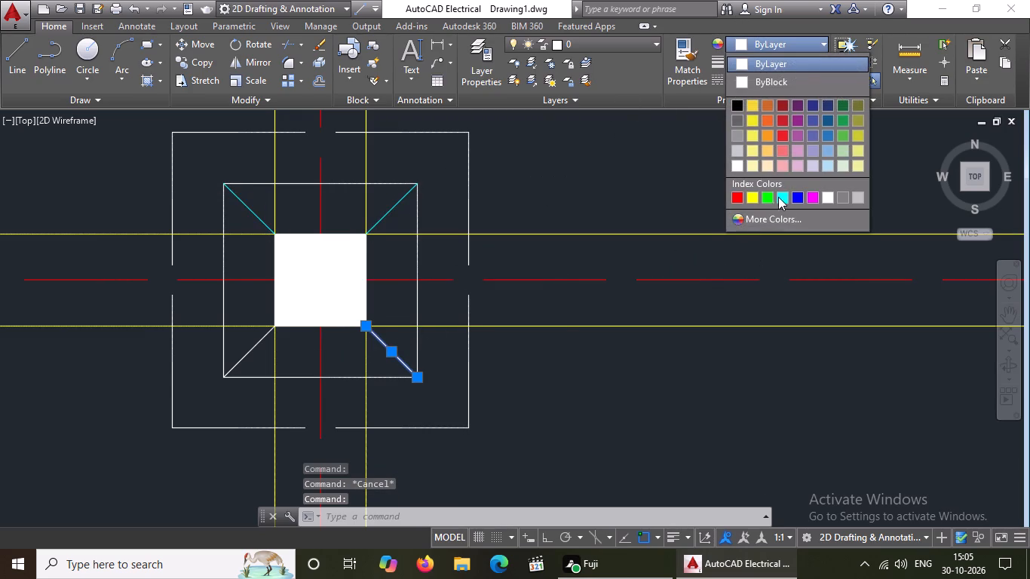
click(779, 195)
key(Escape)
drag(233, 357, 248, 354)
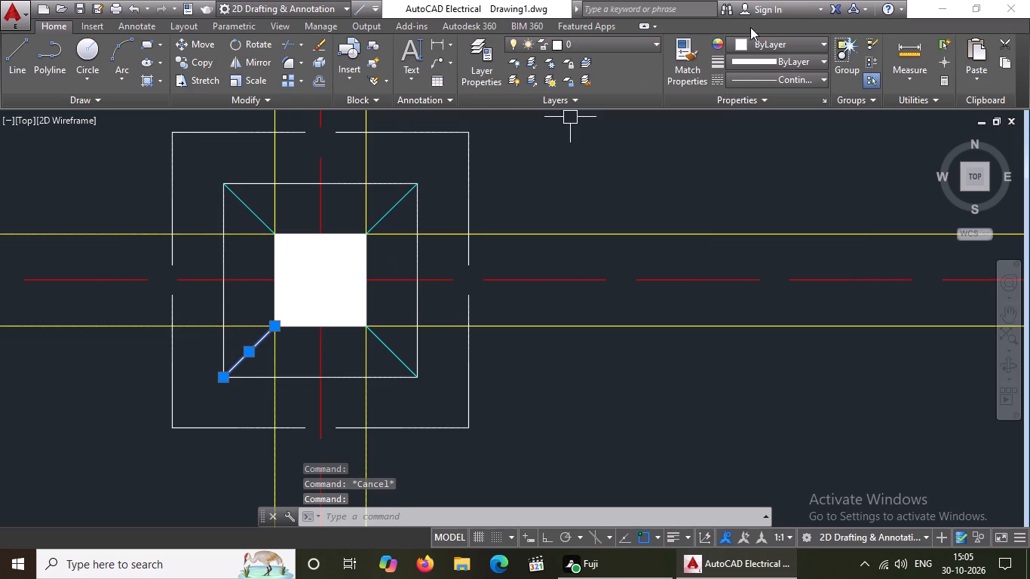
click(750, 37)
click(780, 200)
key(Escape)
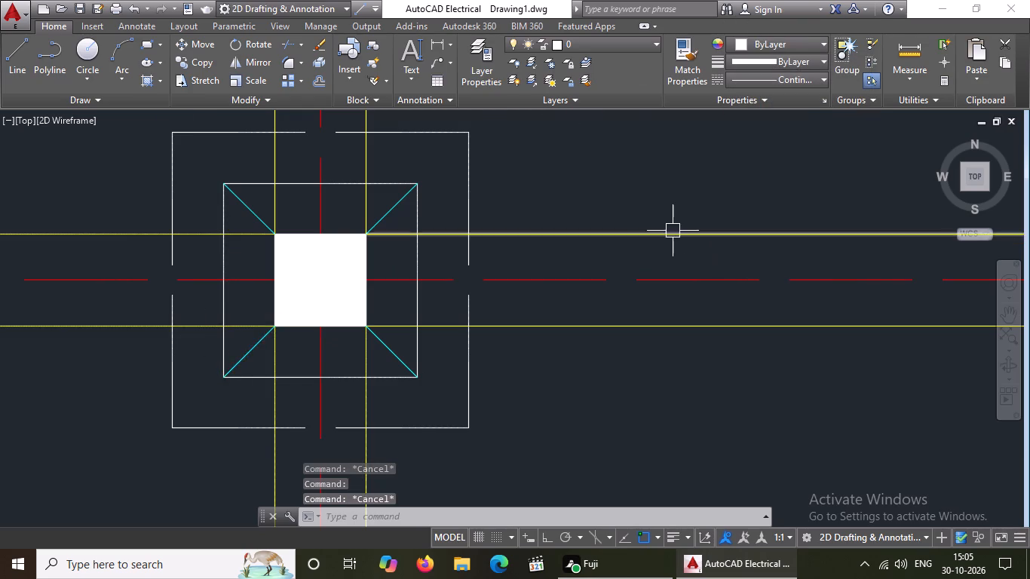
Set the two upper diagonal lines of the first-column footing in the second-lowest footing row to Cyan.
scroll(673, 230, down, 5)
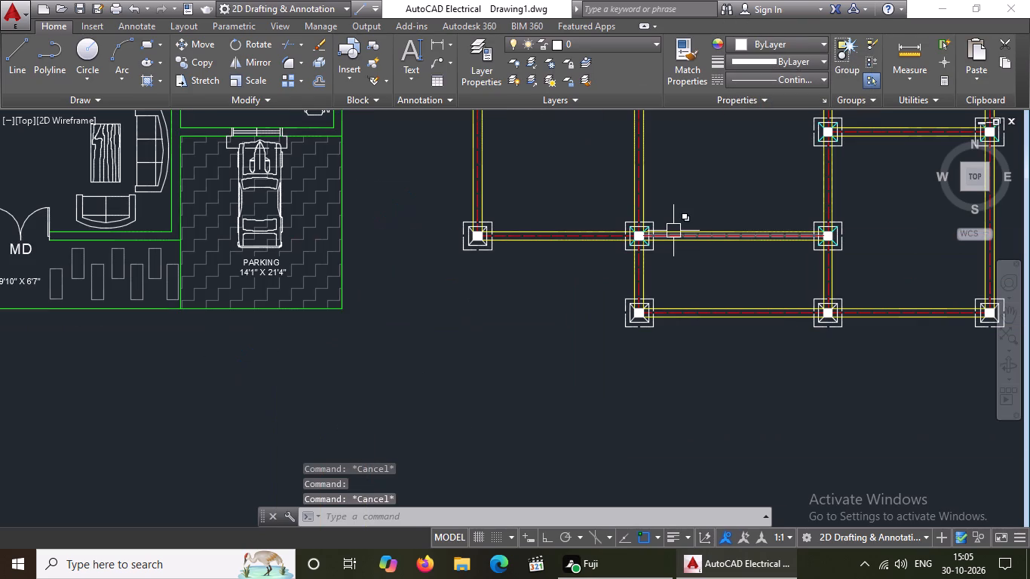
scroll(474, 230, up, 5)
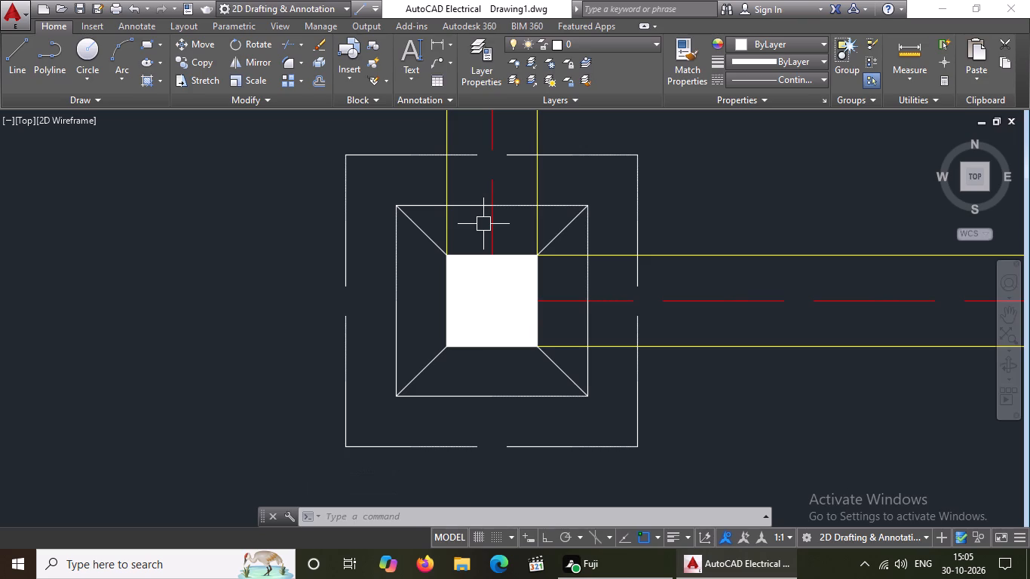
scroll(541, 272, down, 2)
scroll(532, 372, down, 3)
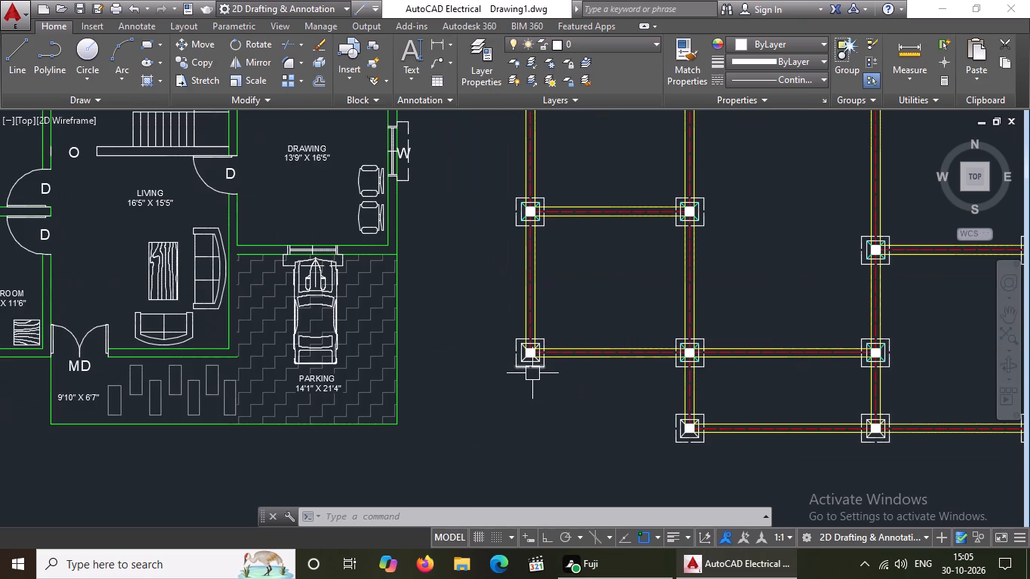
scroll(514, 329, up, 5)
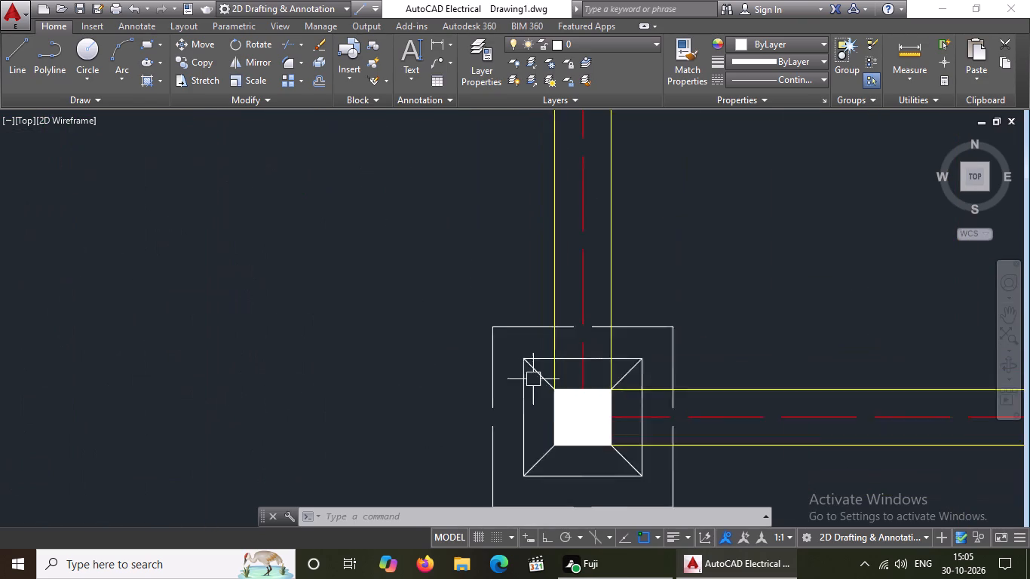
scroll(533, 379, up, 1)
click(534, 358)
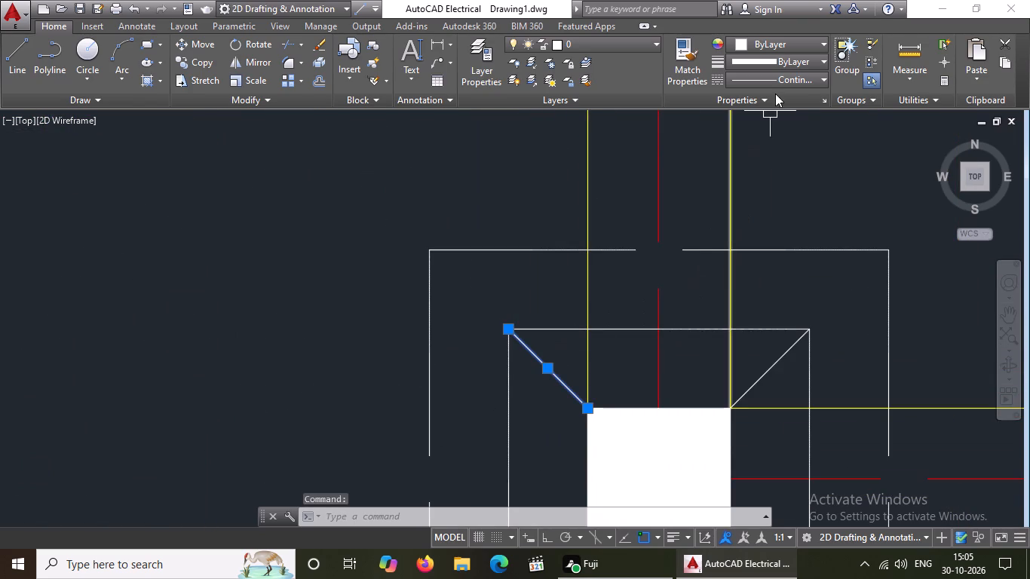
click(765, 41)
click(783, 197)
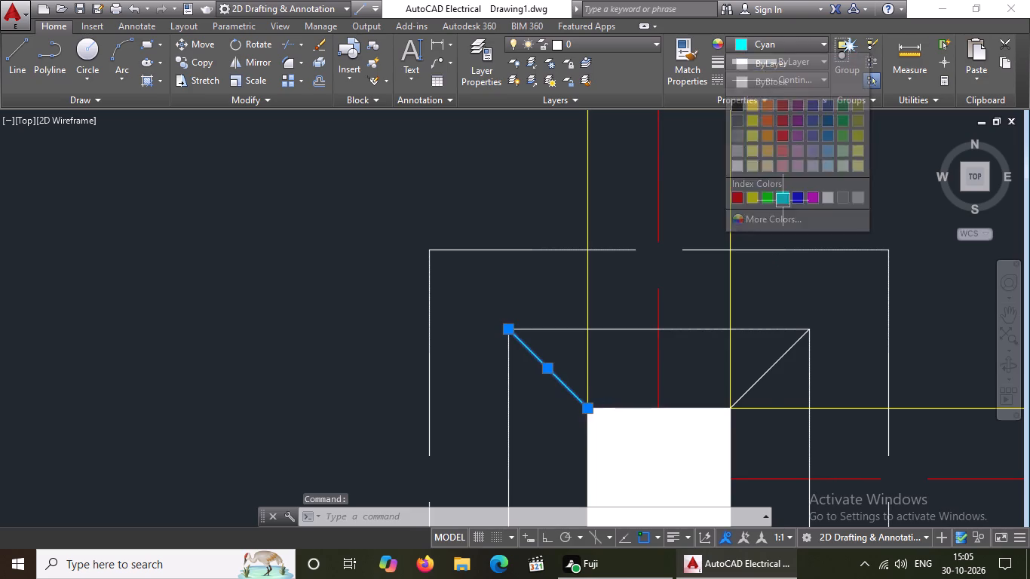
key(Escape)
click(757, 367)
click(783, 360)
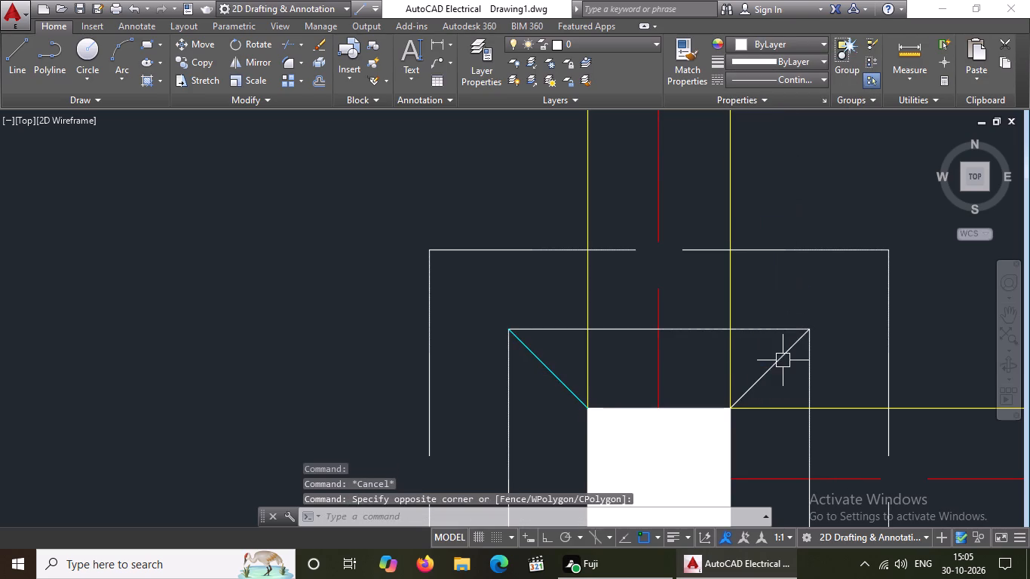
click(781, 362)
click(776, 37)
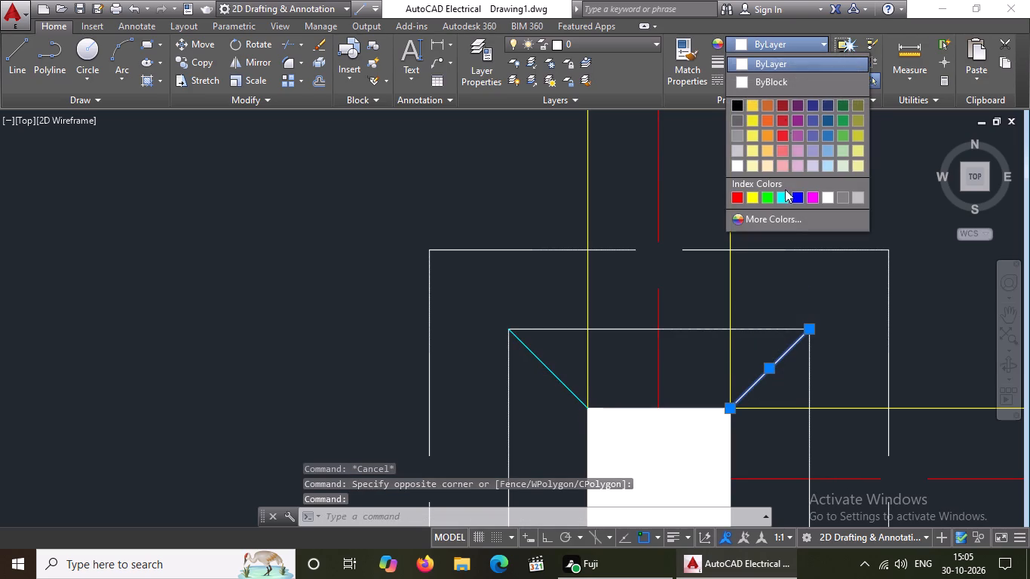
click(779, 197)
key(Escape)
Set the two lower diagonal lines of that first-column footing to Cyan.
scroll(735, 175, down, 4)
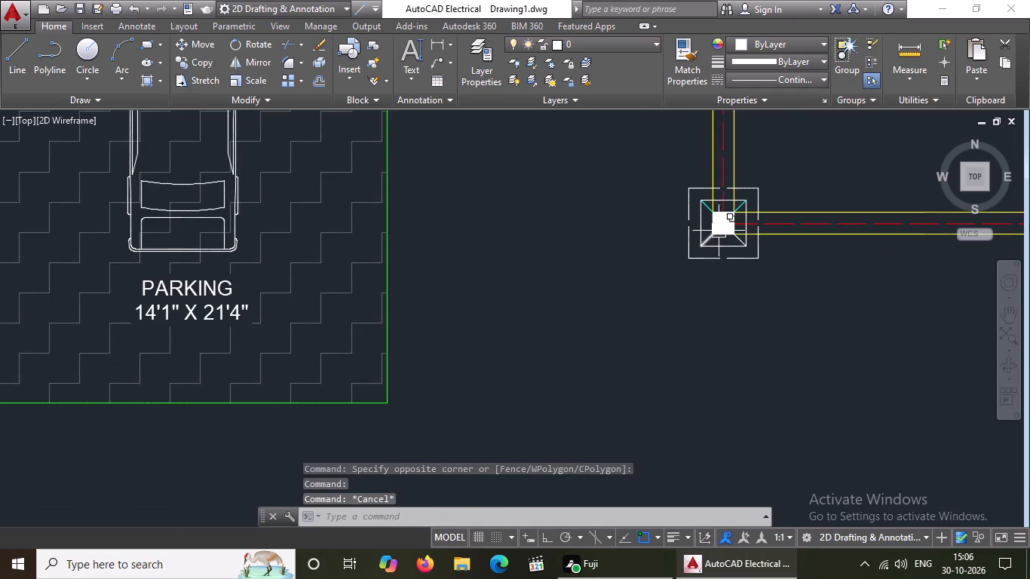
scroll(719, 231, up, 3)
click(656, 280)
drag(816, 39, 813, 53)
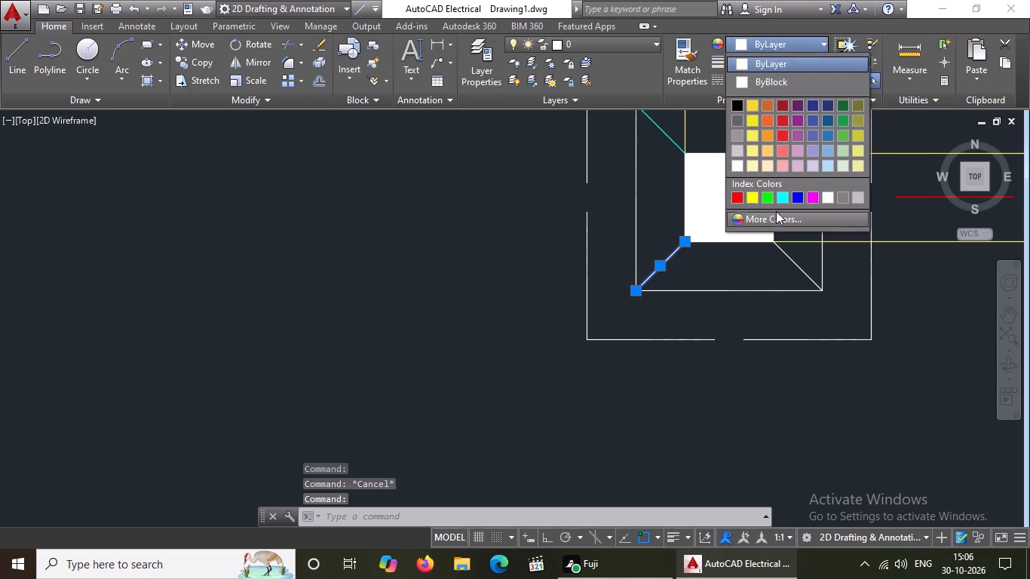
click(777, 195)
key(Escape)
drag(789, 268, 794, 259)
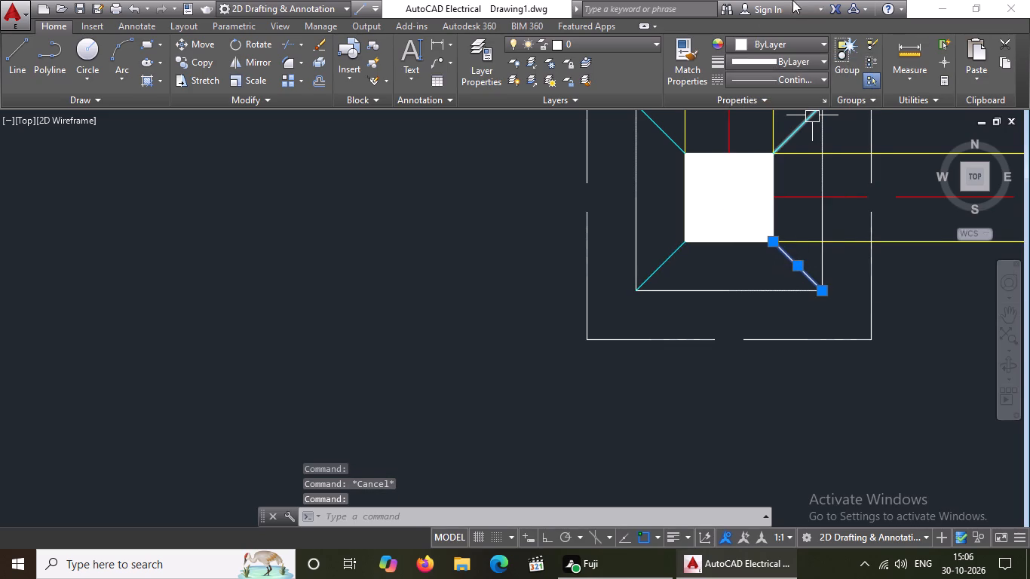
click(773, 40)
click(778, 198)
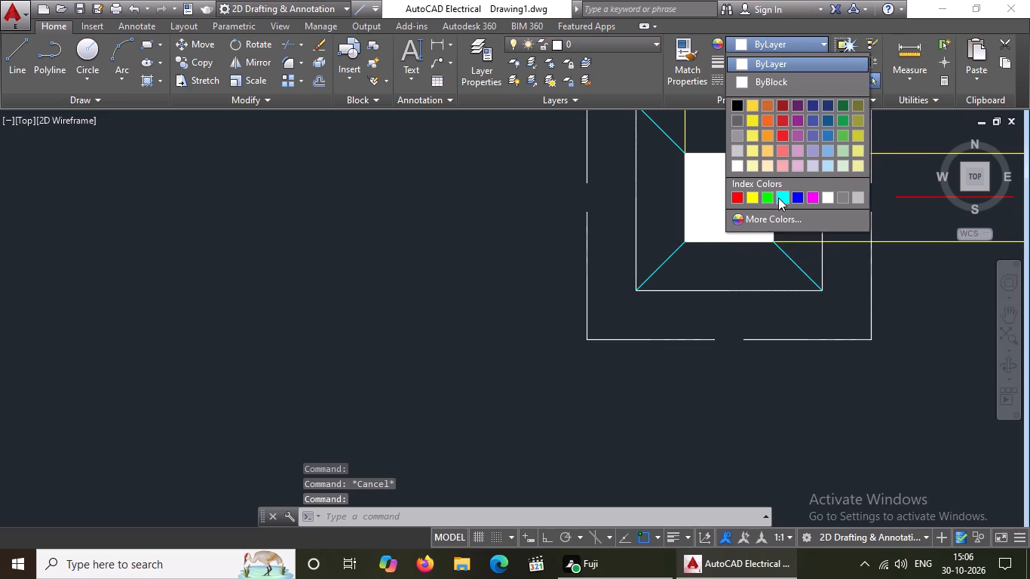
key(Escape)
Set the two left-hand diagonal lines of the leftmost footing in the bottom row to Cyan.
scroll(580, 262, down, 4)
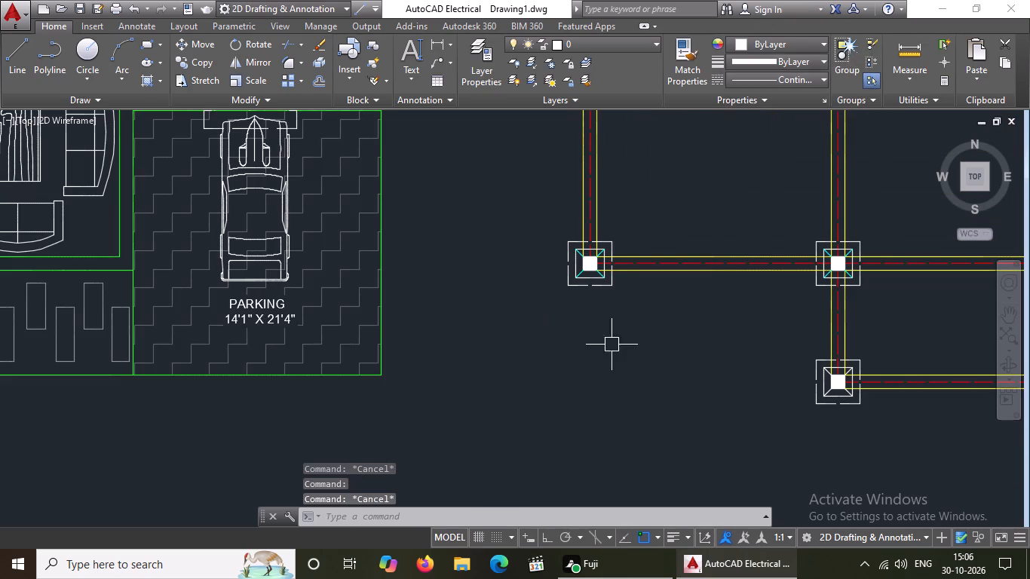
middle_drag(537, 381, 416, 417)
scroll(601, 214, down, 2)
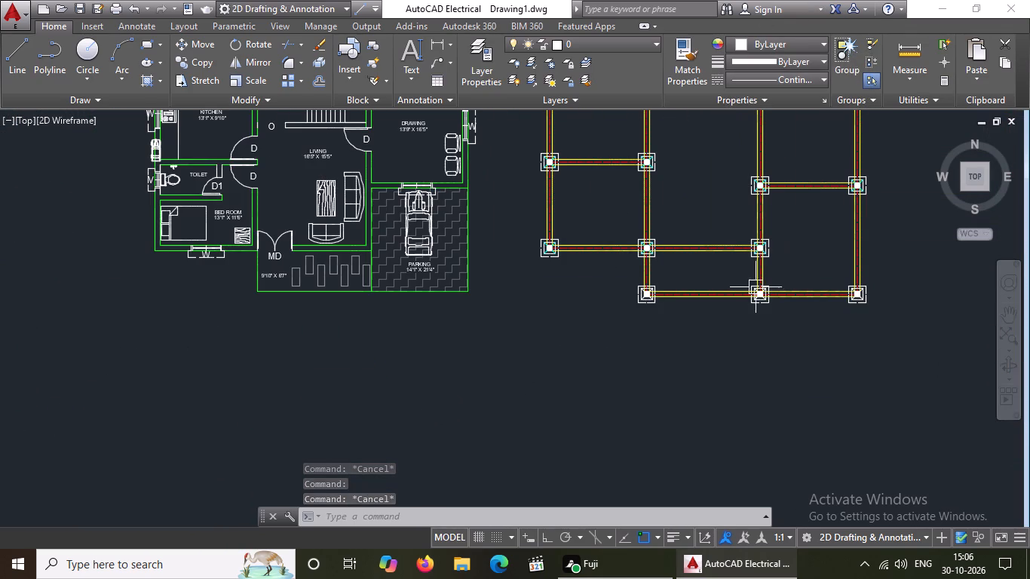
scroll(651, 304, up, 6)
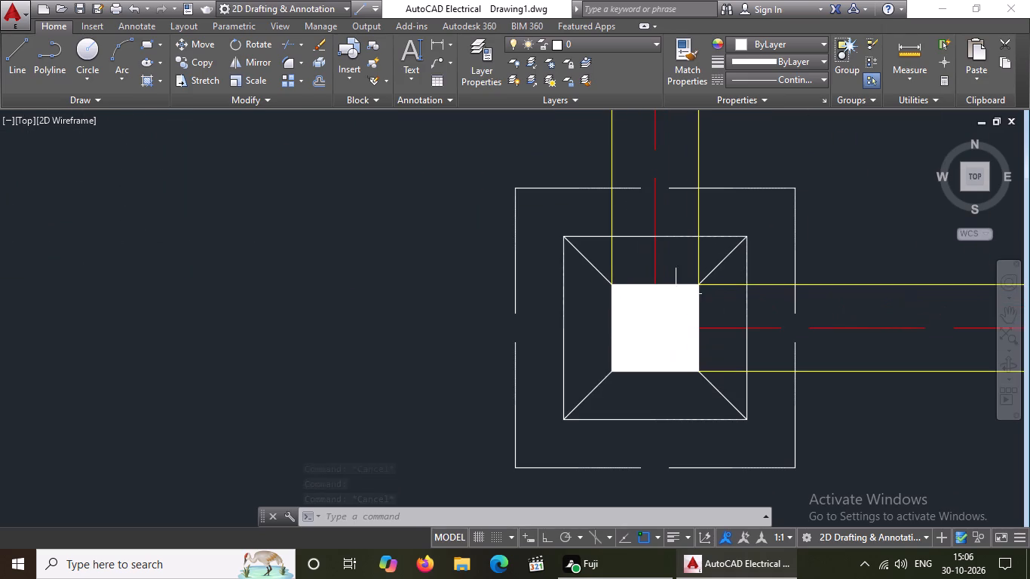
click(595, 260)
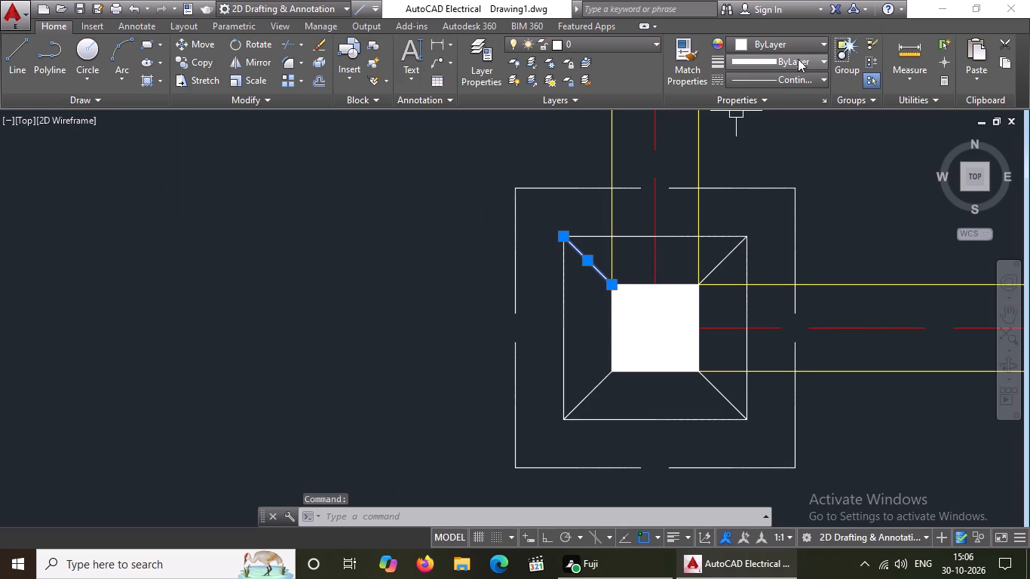
click(800, 46)
click(784, 196)
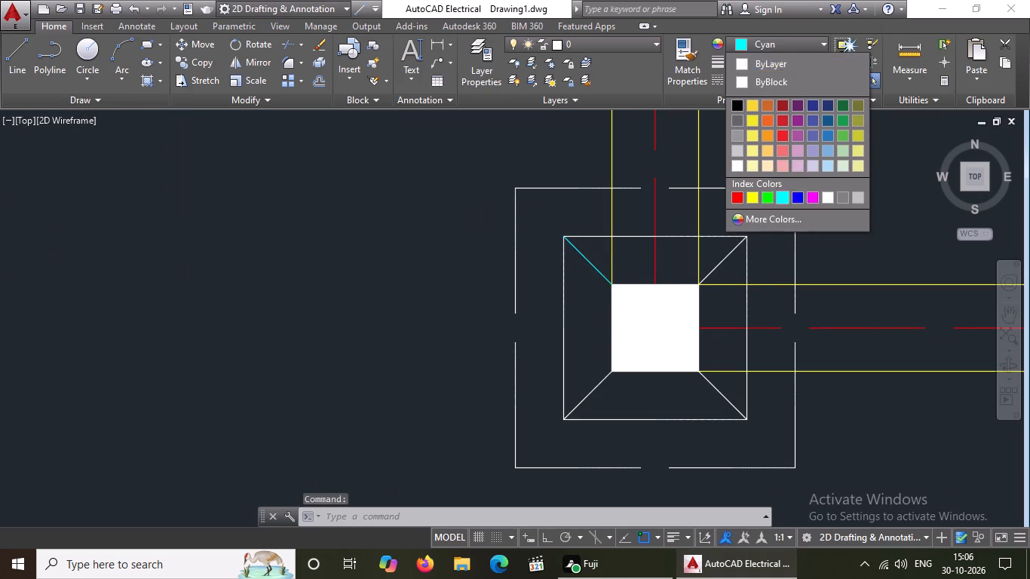
key(Escape)
click(597, 394)
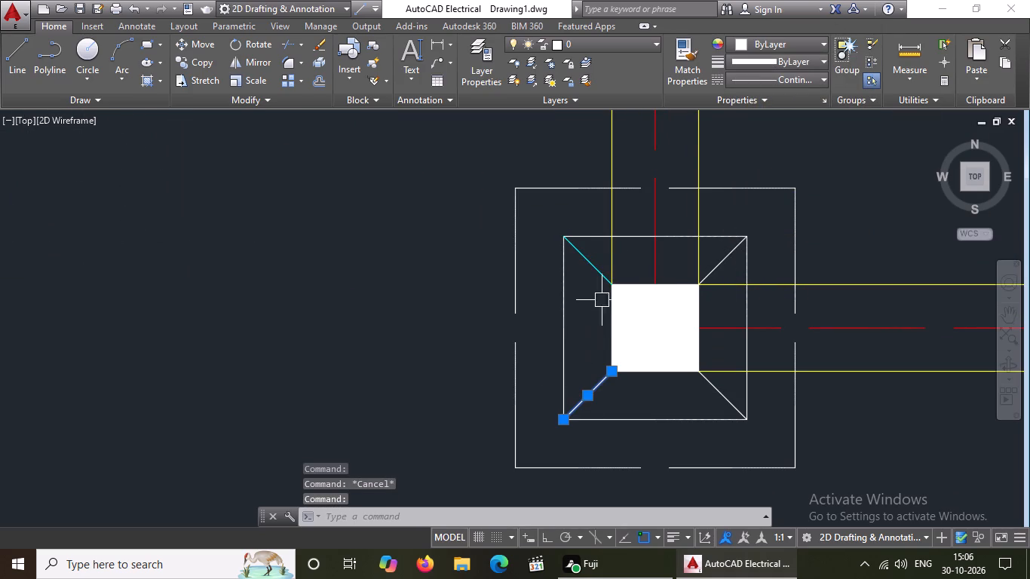
click(780, 42)
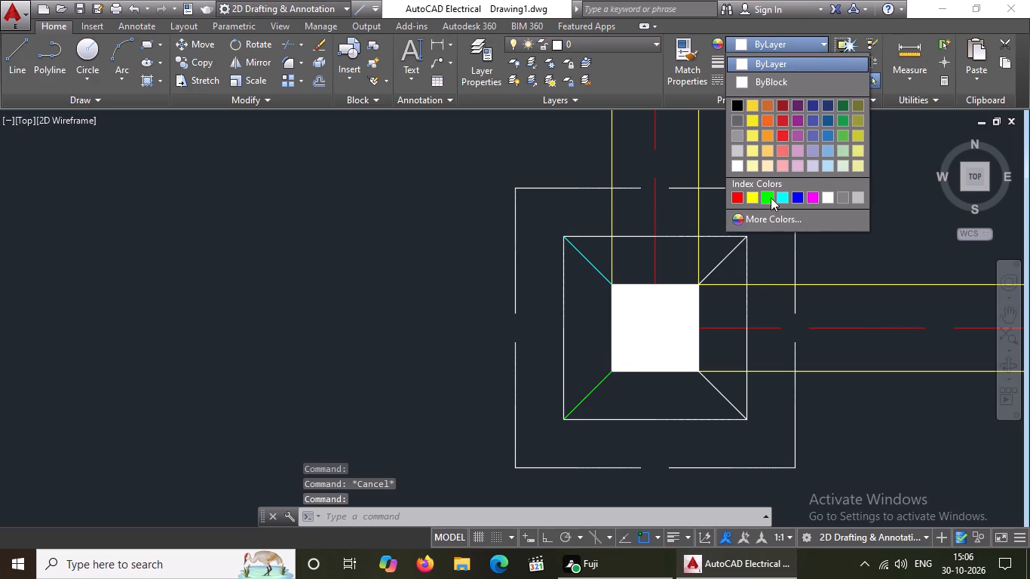
click(781, 196)
key(Escape)
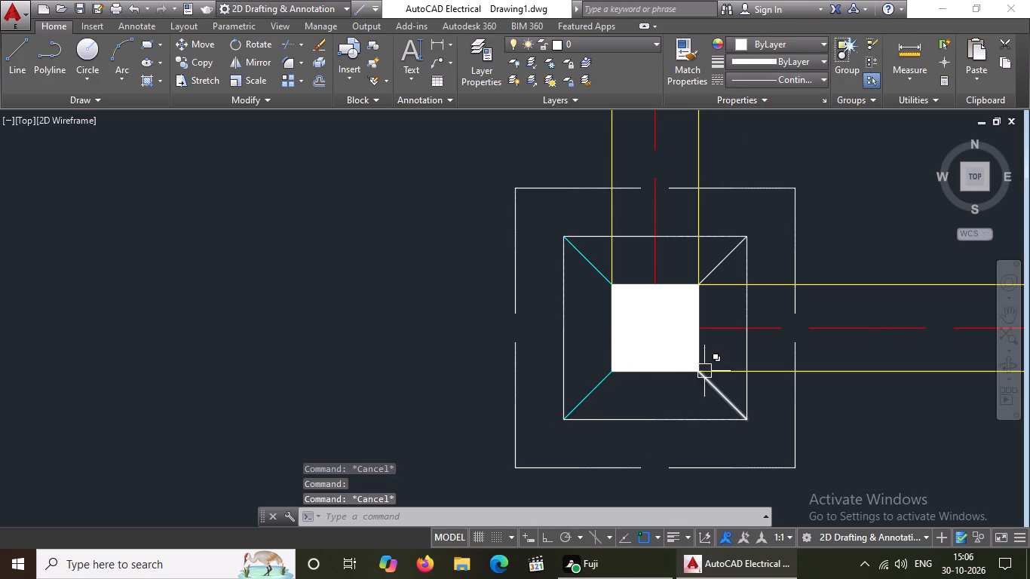
Set the two right-hand diagonal lines of that leftmost bottom-row footing to Cyan.
click(713, 380)
drag(769, 38, 777, 66)
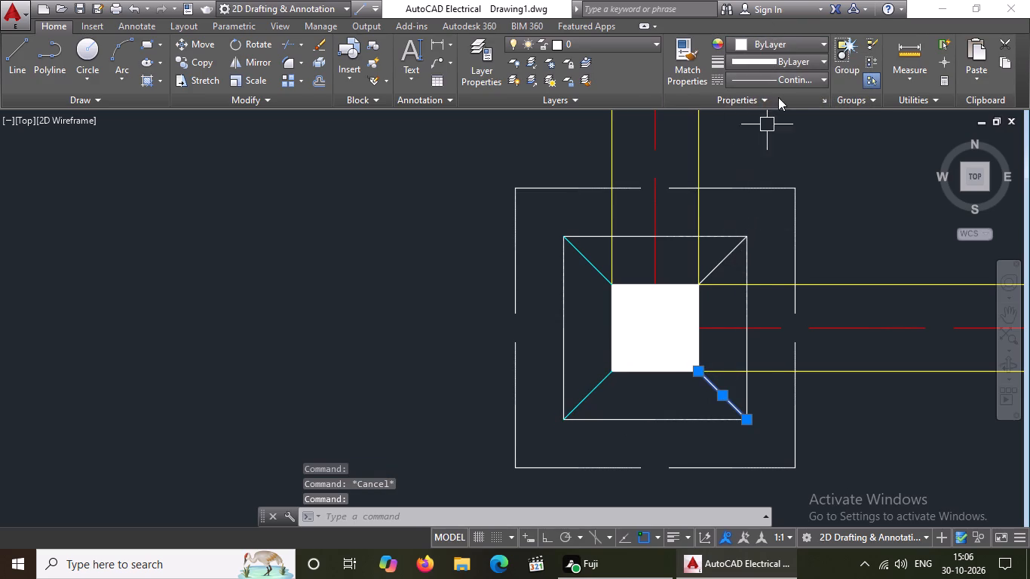
click(802, 41)
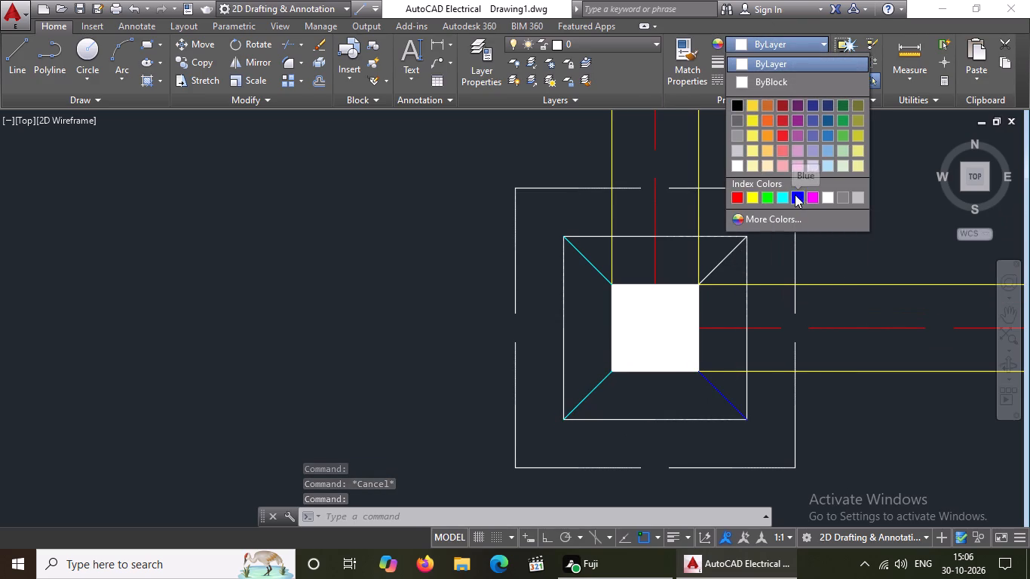
click(783, 194)
key(Escape)
click(725, 255)
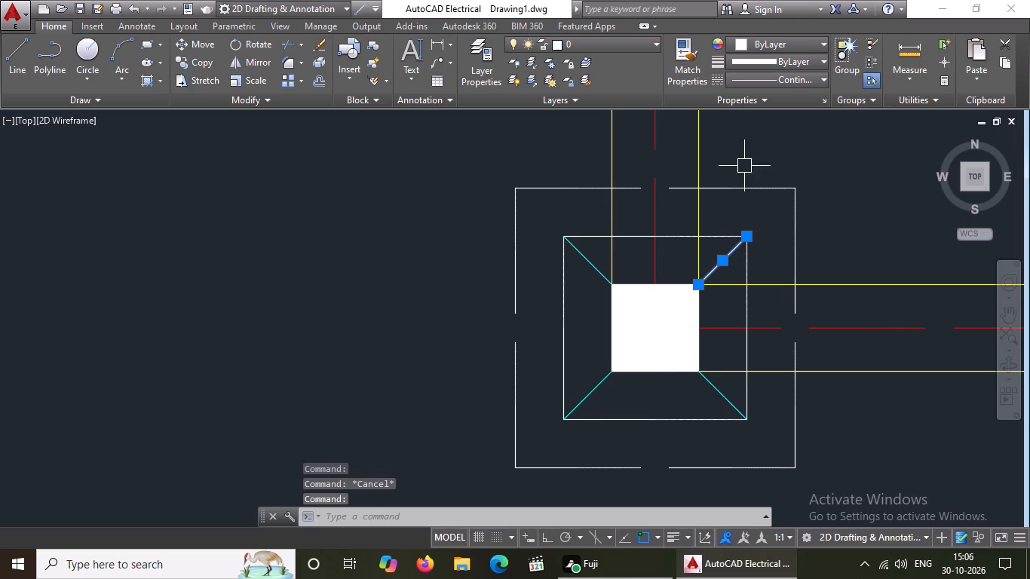
click(792, 42)
click(787, 196)
key(Escape)
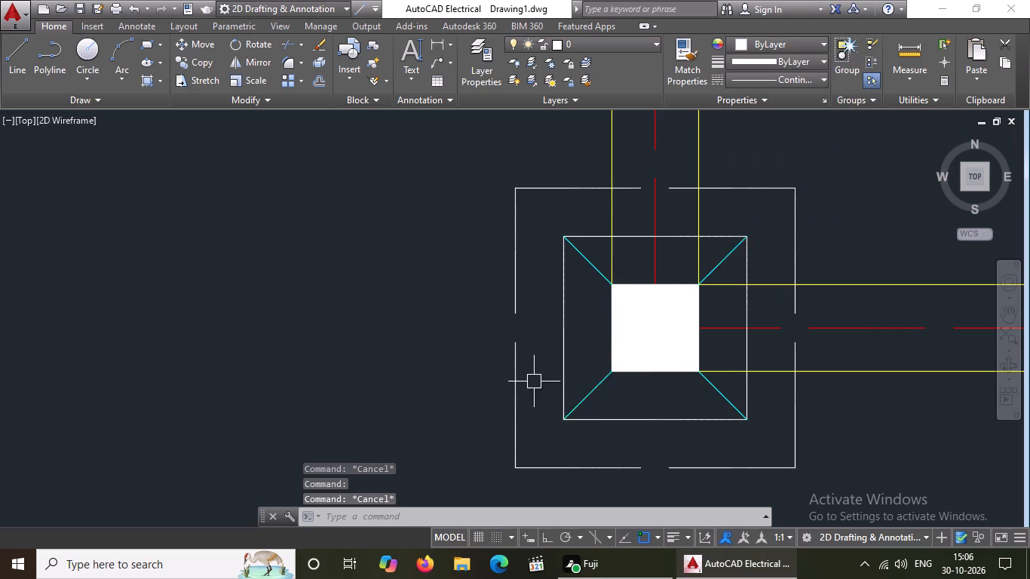
Set the two upper diagonal lines of the middle footing in the bottom row to Cyan.
scroll(513, 392, down, 5)
scroll(688, 378, up, 1)
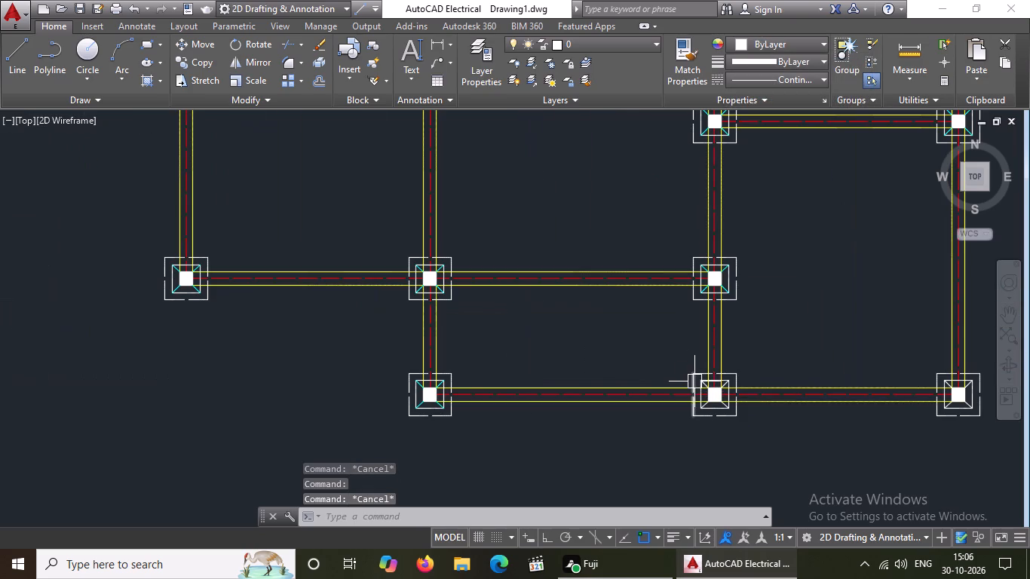
scroll(742, 388, up, 4)
click(631, 363)
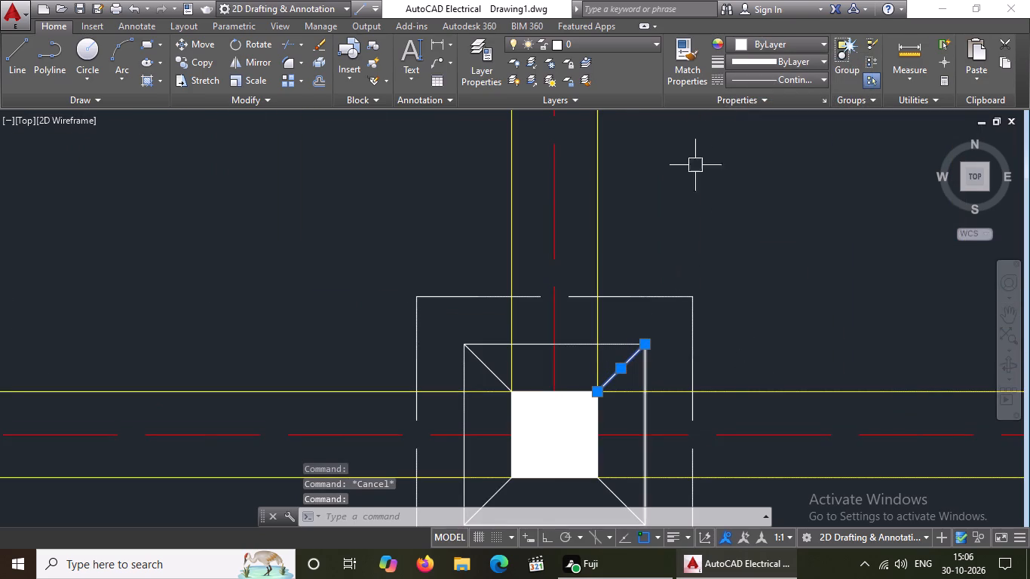
click(779, 38)
click(781, 201)
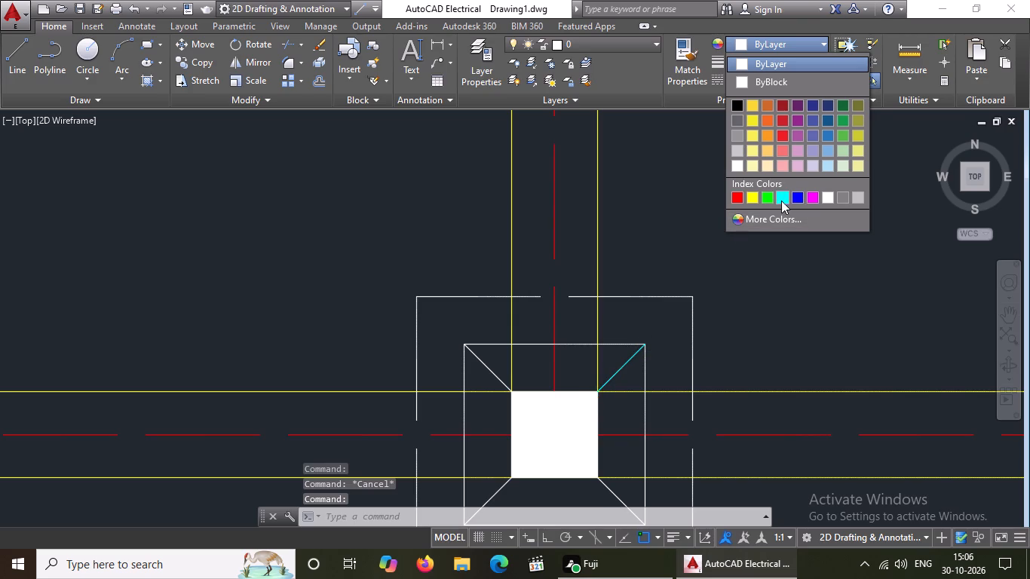
key(Escape)
click(493, 374)
click(745, 44)
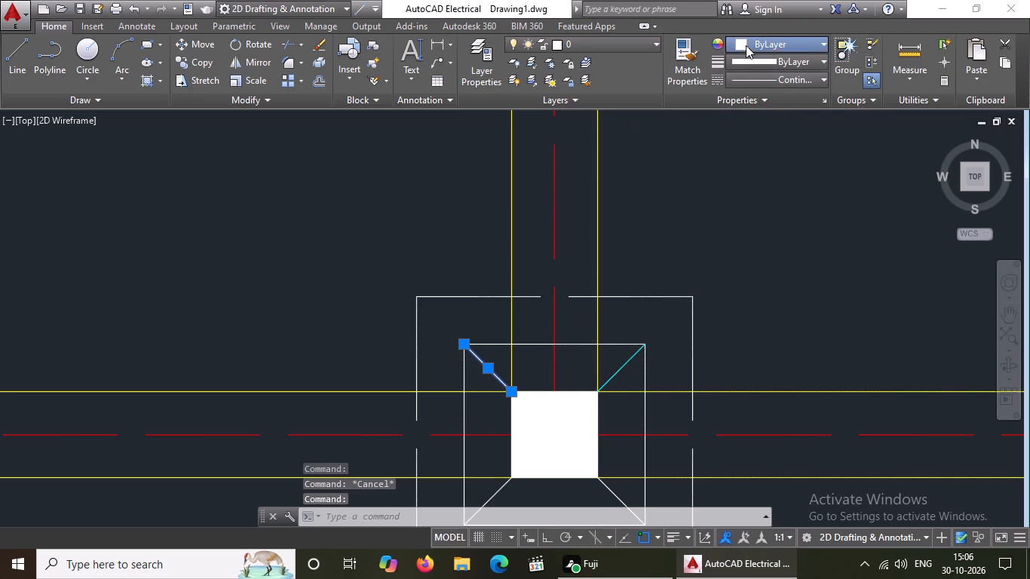
click(780, 195)
key(Escape)
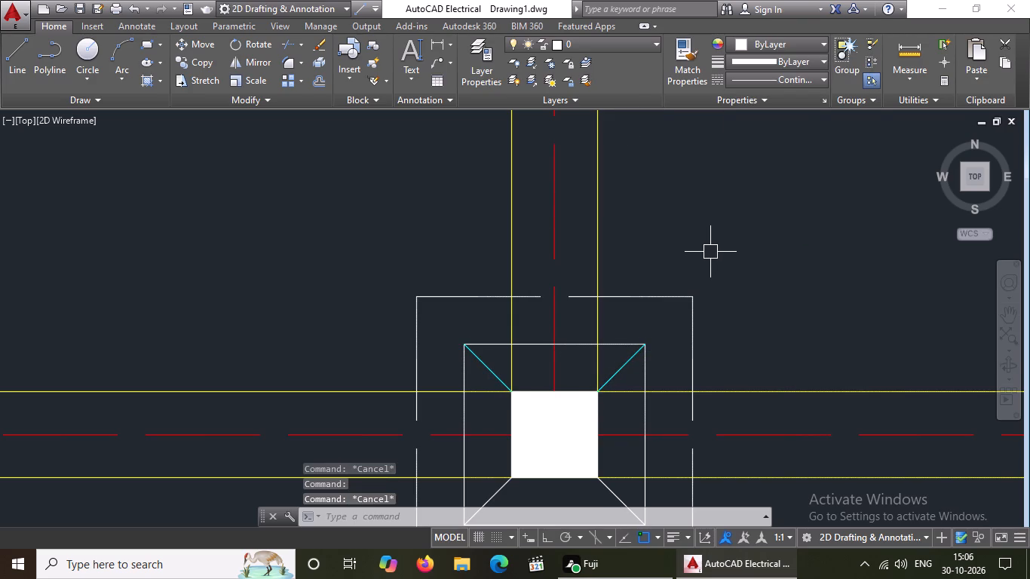
Set the two lower diagonal lines of that middle bottom-row footing to Cyan.
scroll(552, 324, down, 3)
scroll(544, 378, up, 2)
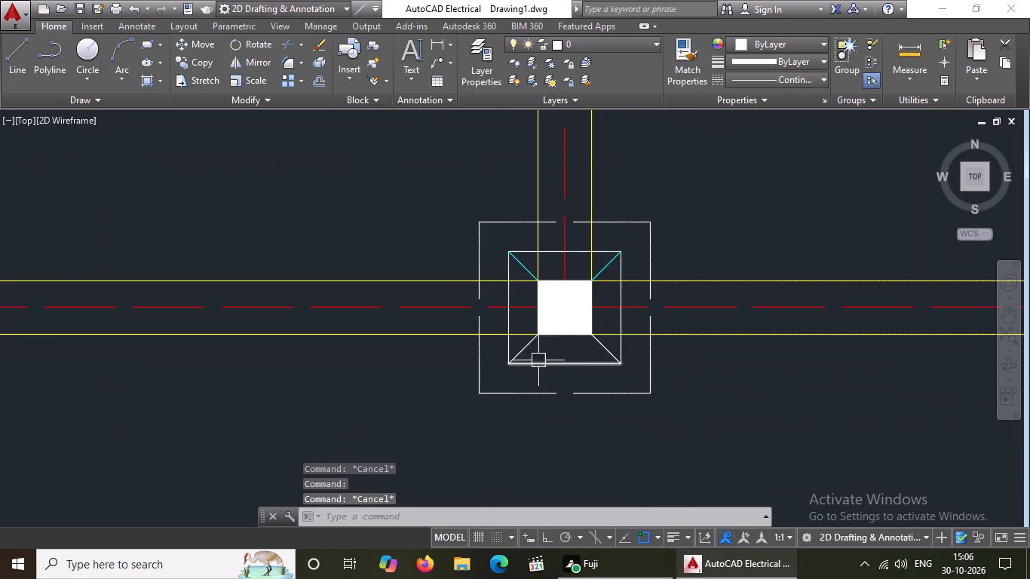
click(528, 350)
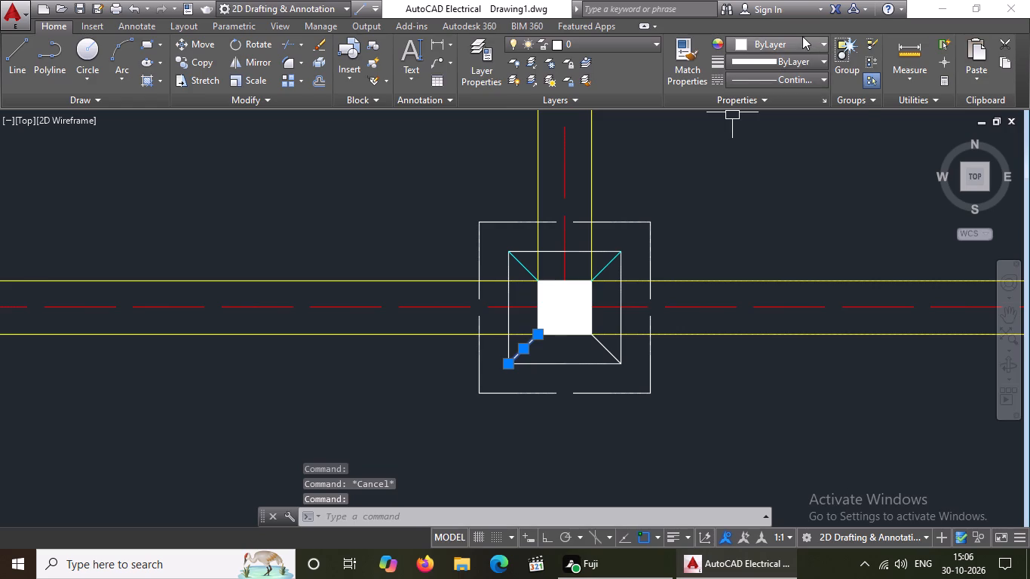
click(802, 36)
click(779, 198)
key(Escape)
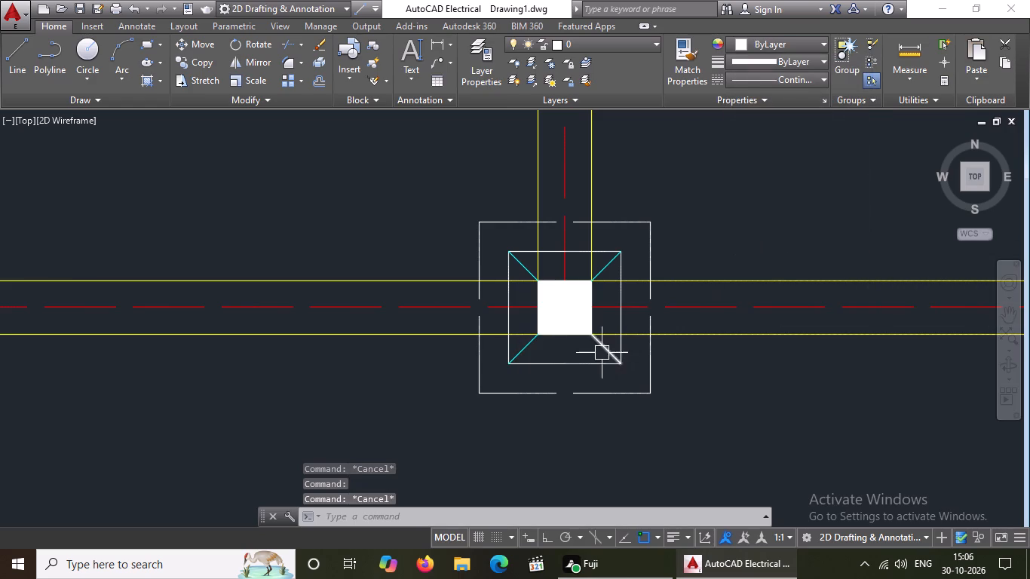
click(599, 351)
click(777, 47)
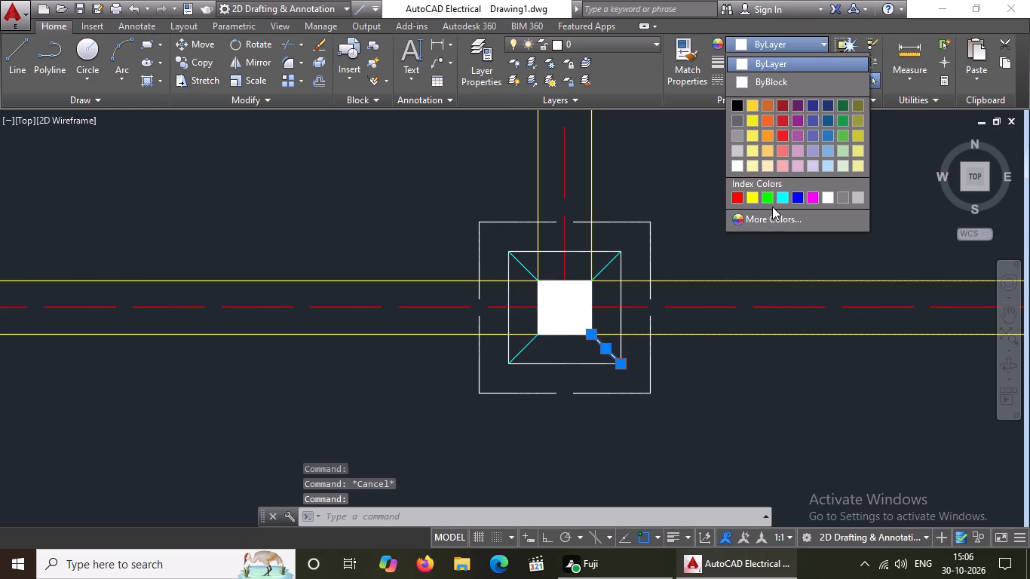
drag(777, 196, 780, 206)
key(Escape)
Set the two upper diagonal lines of the rightmost footing in the bottom row to Cyan.
scroll(607, 247, down, 3)
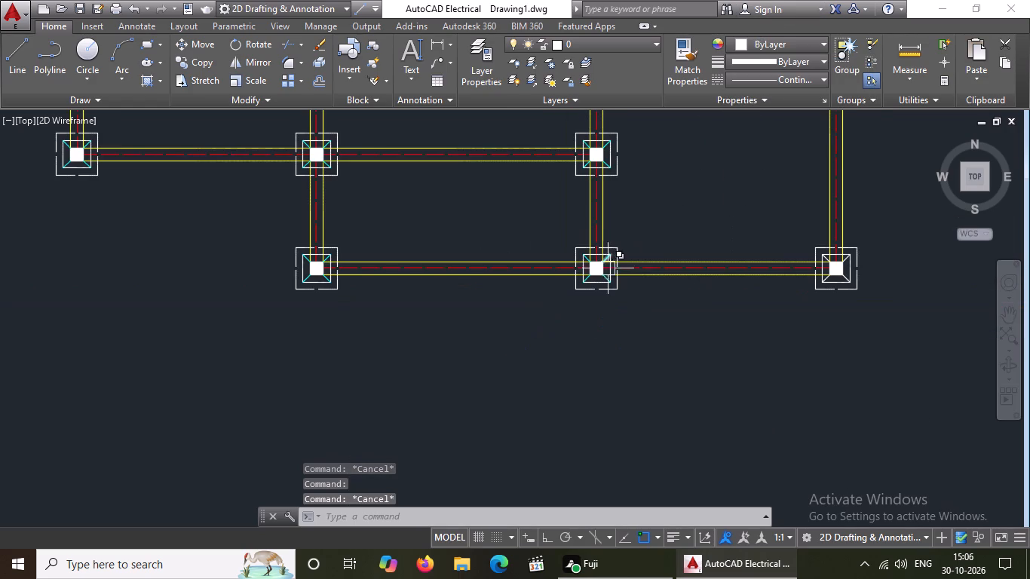
scroll(830, 247, up, 5)
click(707, 296)
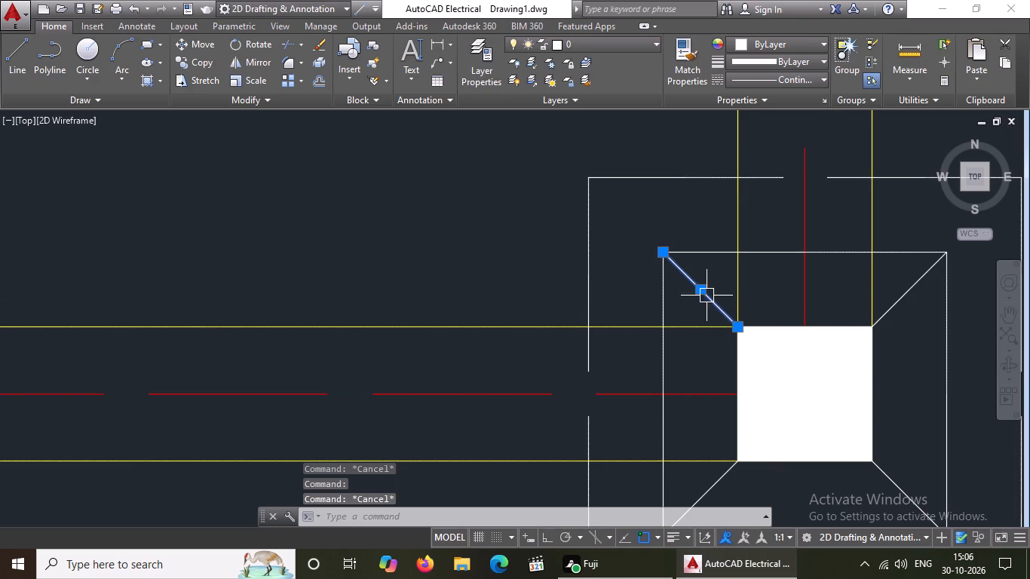
click(808, 43)
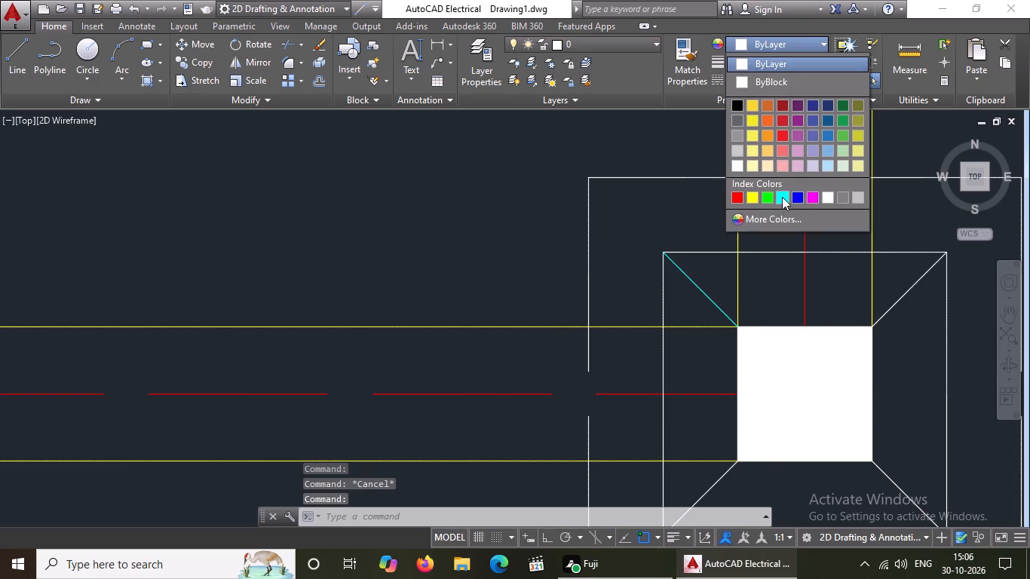
click(782, 195)
key(Escape)
scroll(748, 270, down, 1)
click(857, 273)
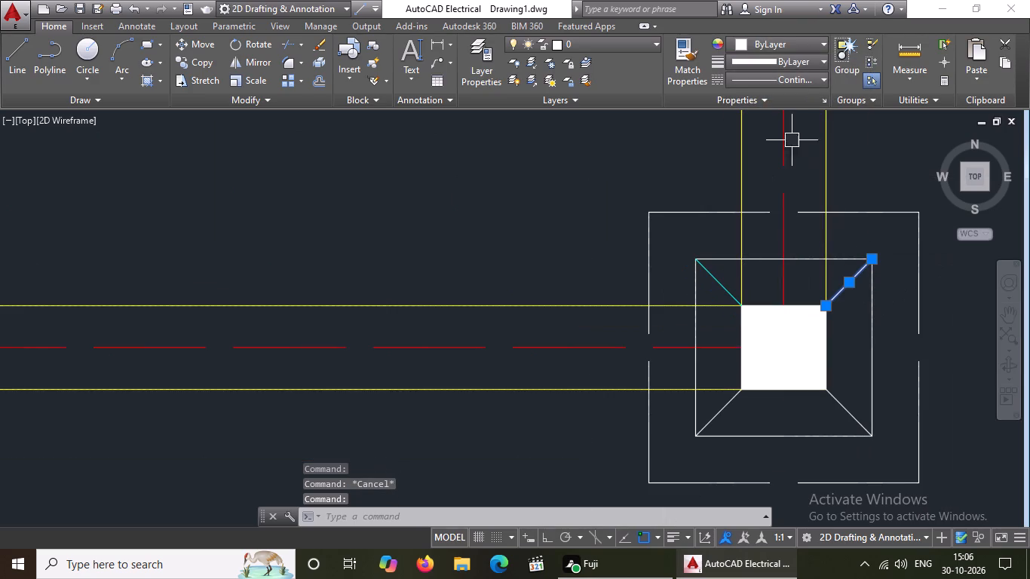
drag(782, 41, 784, 47)
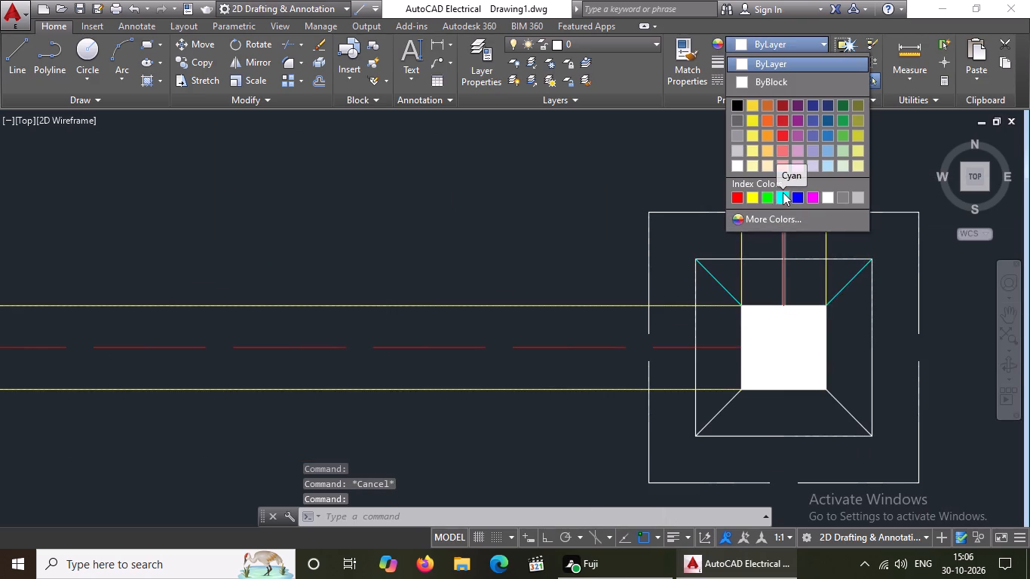
click(783, 192)
key(Escape)
Set the two lower diagonal lines of that rightmost bottom-row footing to Cyan.
click(719, 422)
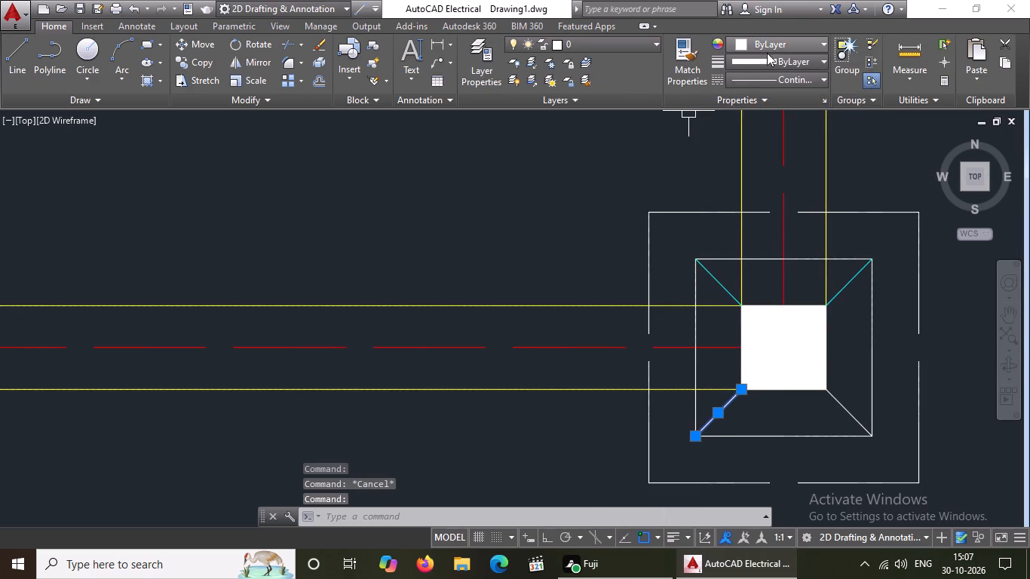
click(771, 45)
click(782, 195)
key(Escape)
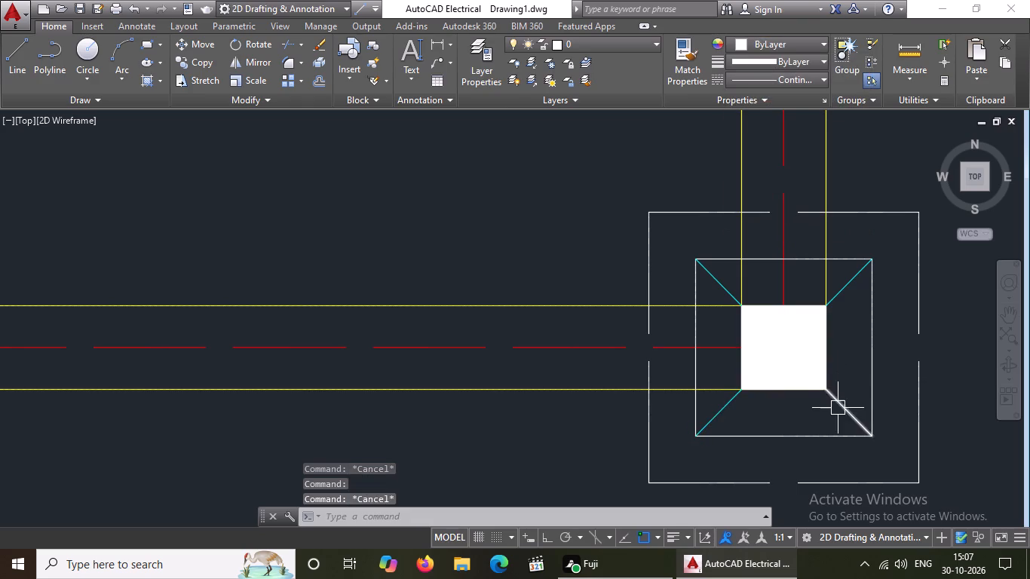
click(838, 410)
click(739, 38)
click(783, 196)
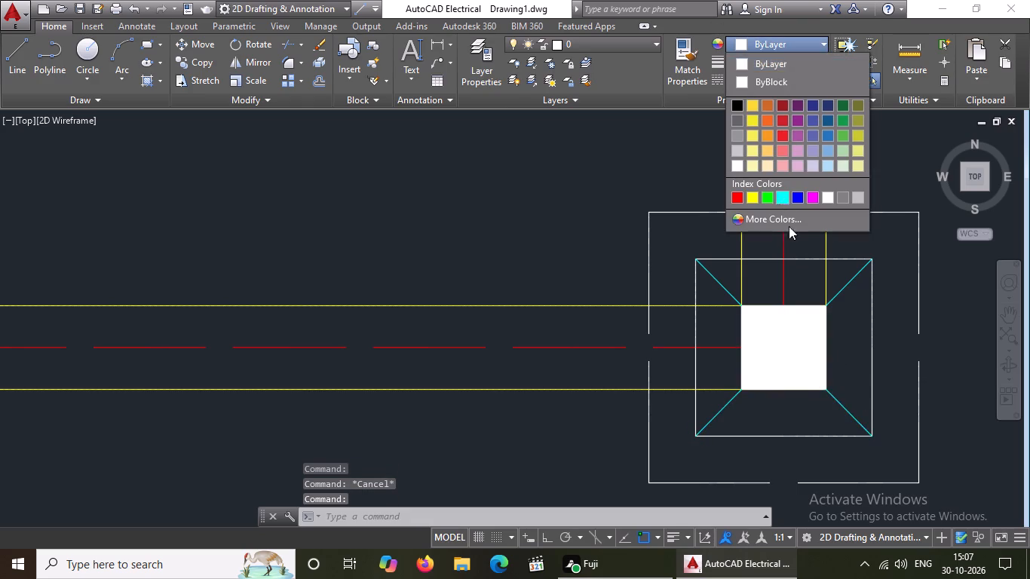
key(Escape)
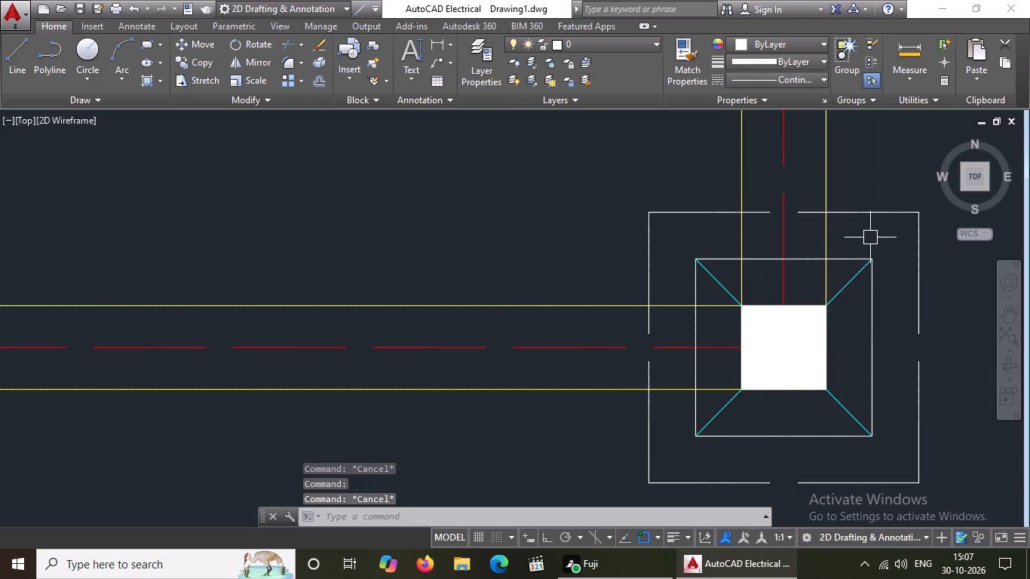
Check the footings across the whole foundation plan, then examine the top-left corner footing up close.
scroll(853, 325, down, 4)
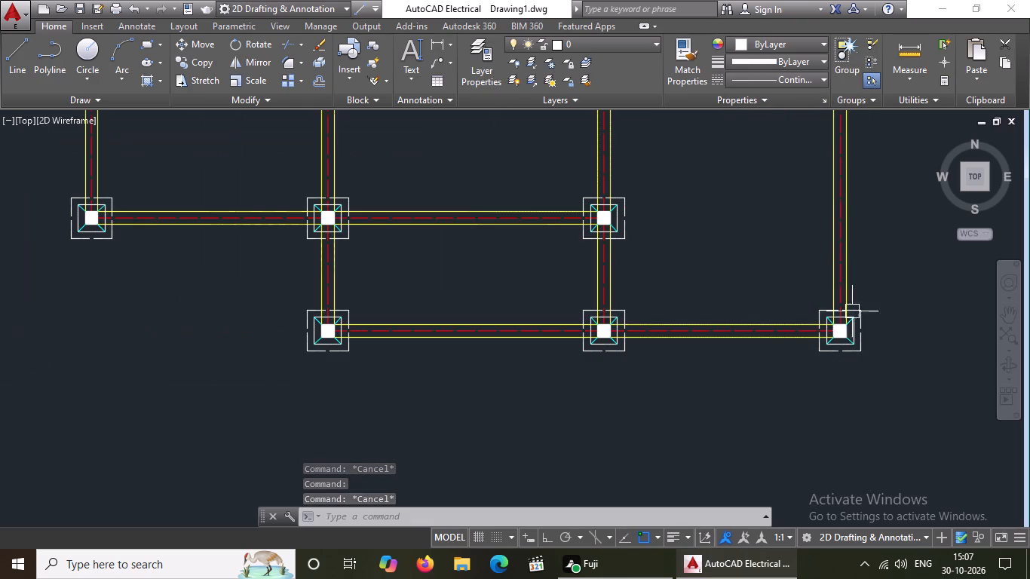
scroll(808, 350, down, 1)
middle_drag(768, 301, 768, 405)
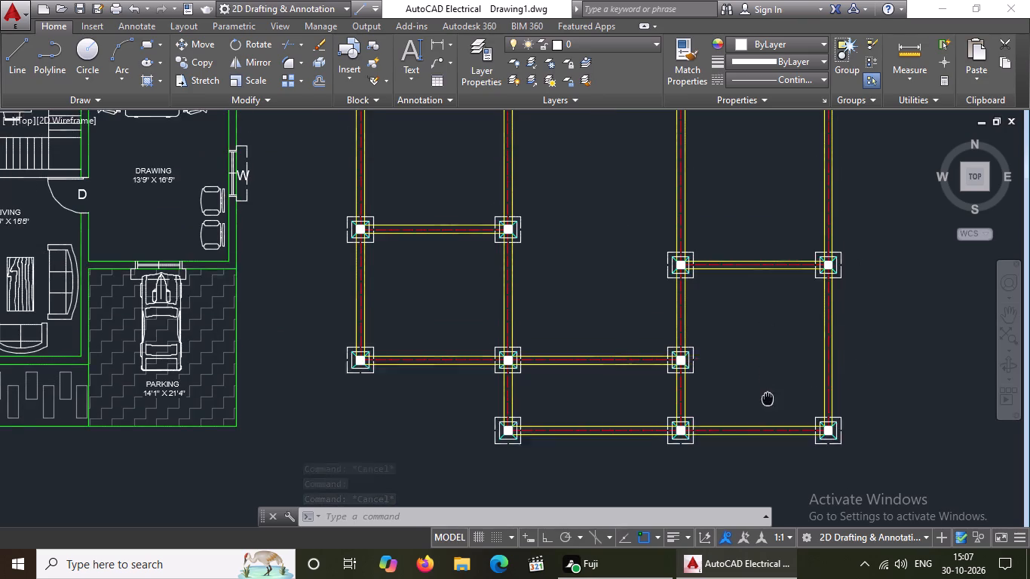
middle_drag(768, 405, 768, 468)
scroll(633, 309, down, 1)
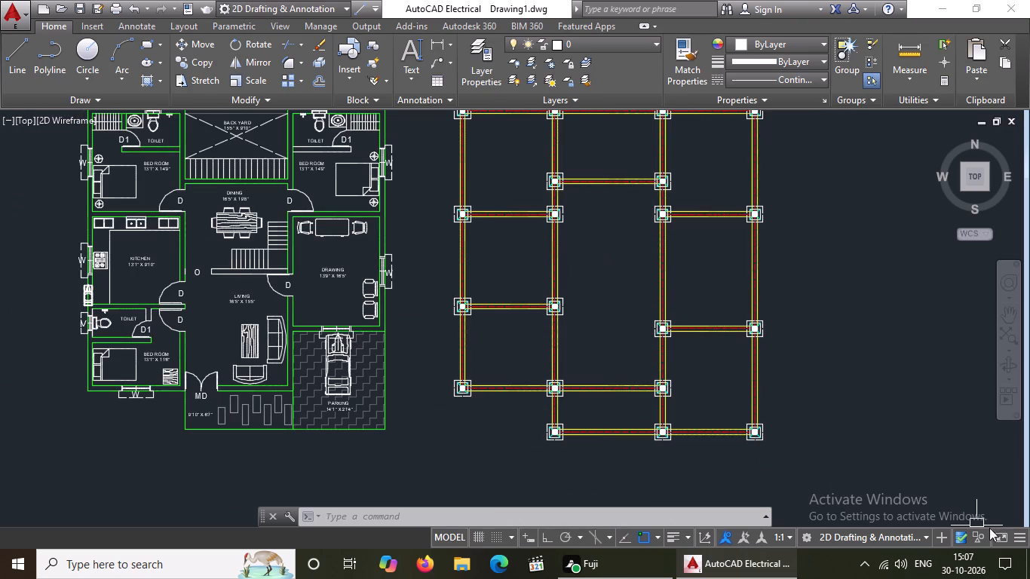
middle_drag(497, 231, 498, 415)
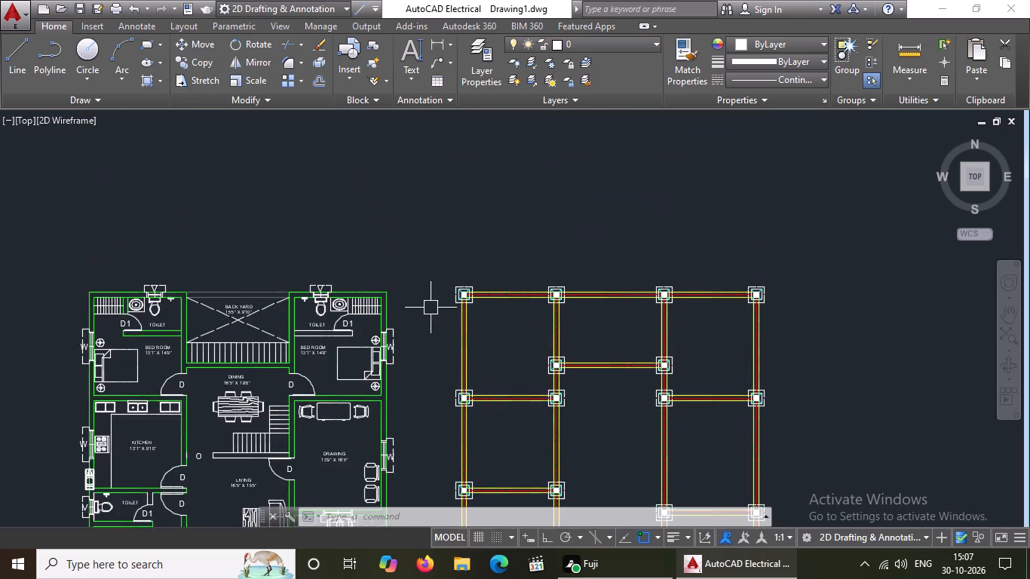
scroll(431, 307, up, 4)
scroll(504, 224, up, 1)
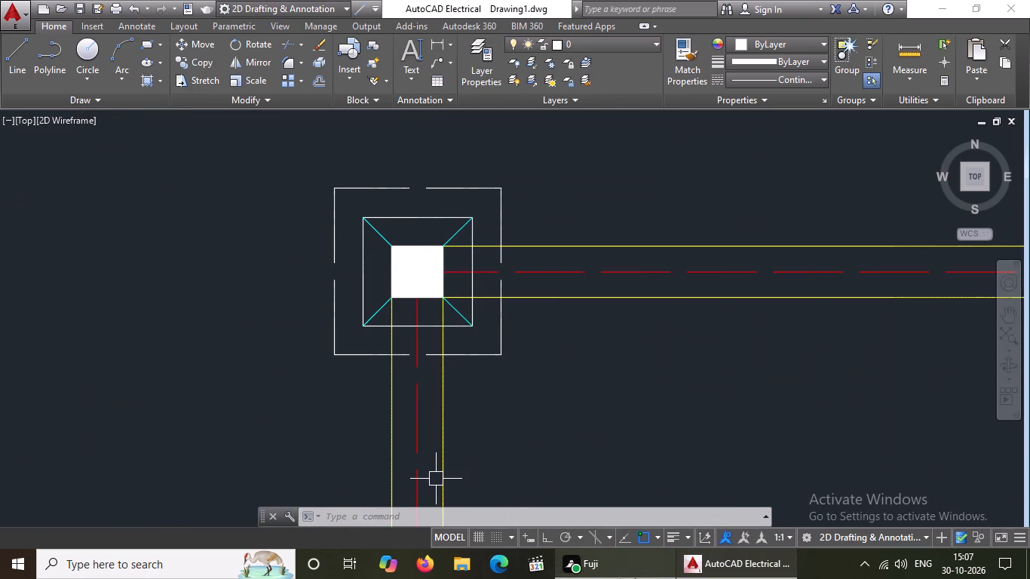
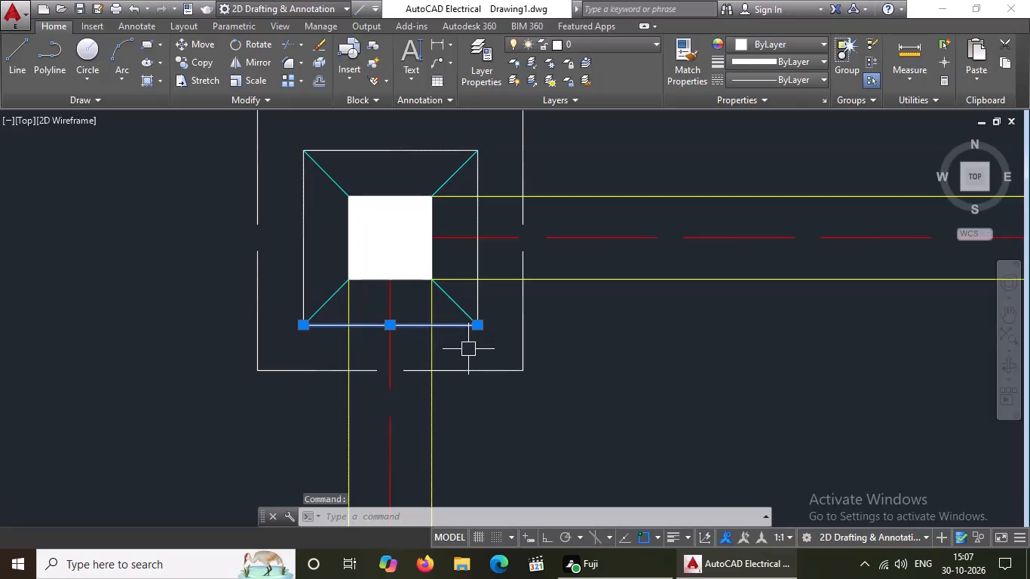
Erase the four white inner-square lines around the column of the top-left corner footing, keeping the cyan diagonals.
key(Delete)
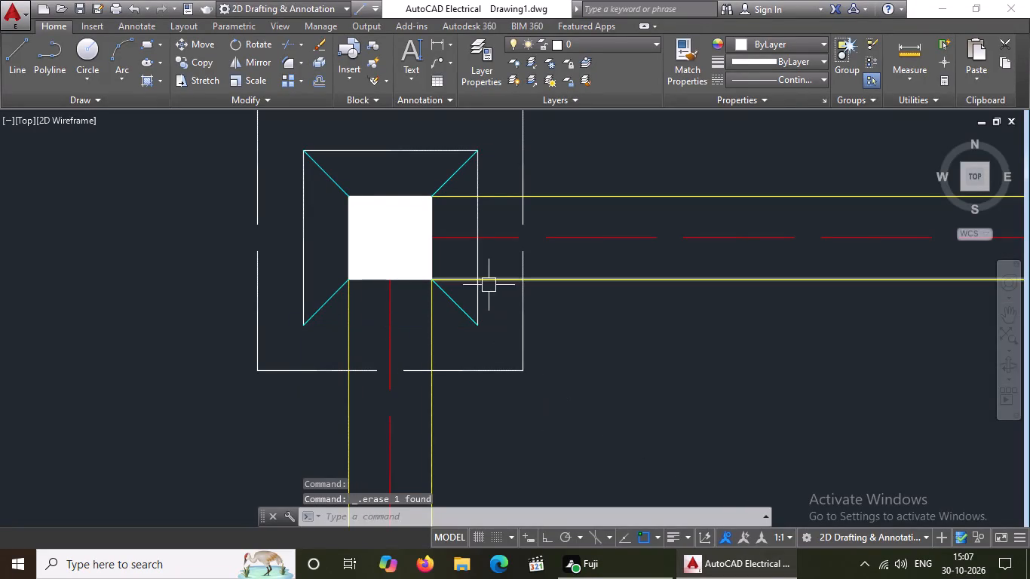
click(478, 299)
key(Delete)
click(402, 152)
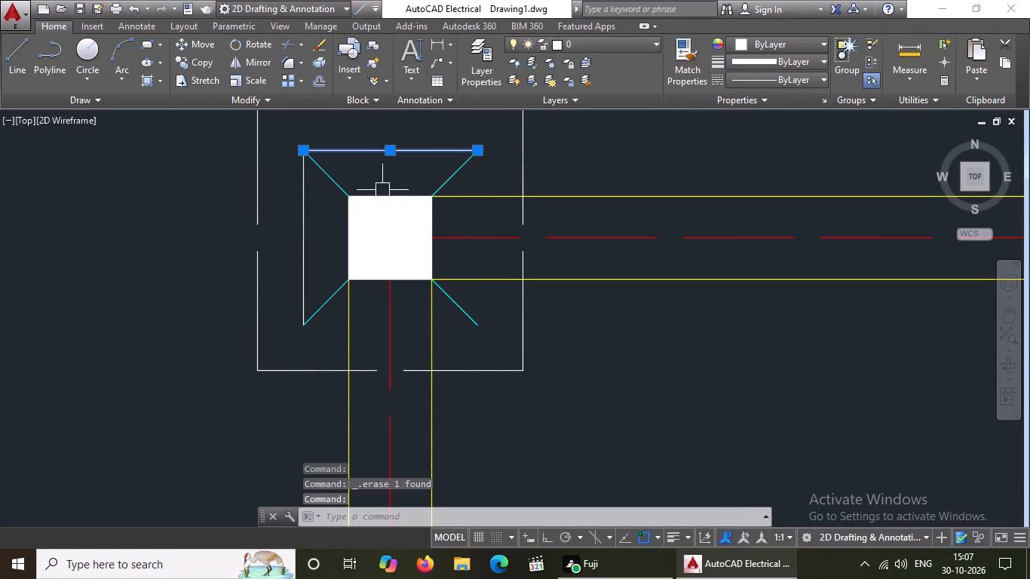
key(Delete)
click(302, 232)
key(Delete)
Erase the four white inner-square lines of the second footing from the left in the top row.
scroll(400, 400, down, 3)
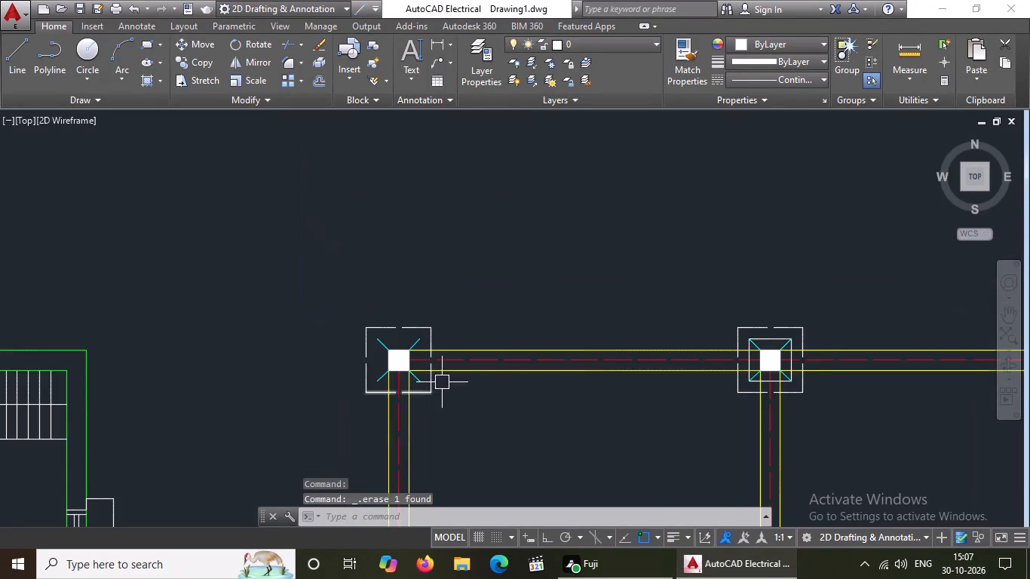
scroll(855, 343, up, 2)
click(644, 336)
key(Delete)
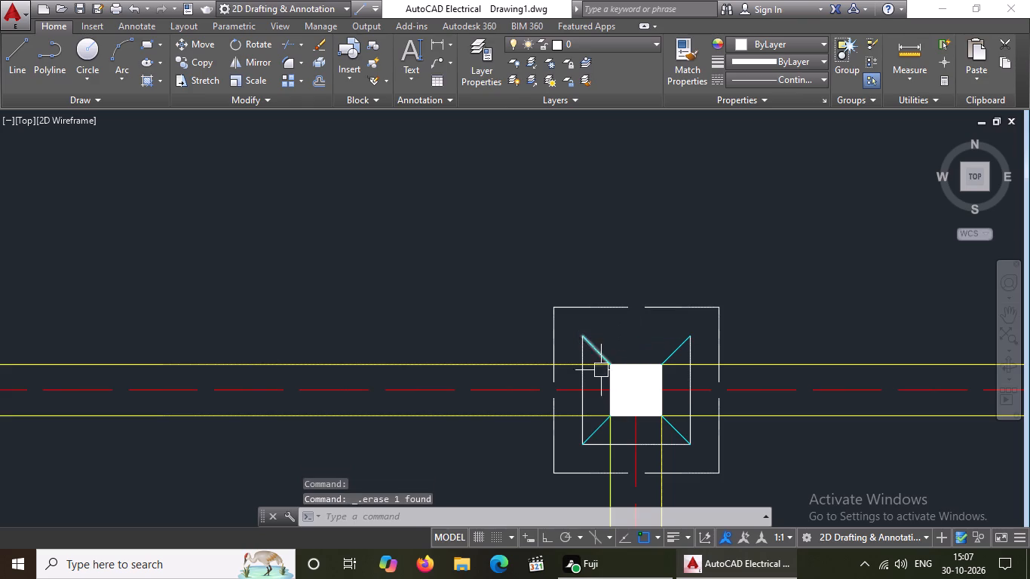
click(585, 402)
key(Delete)
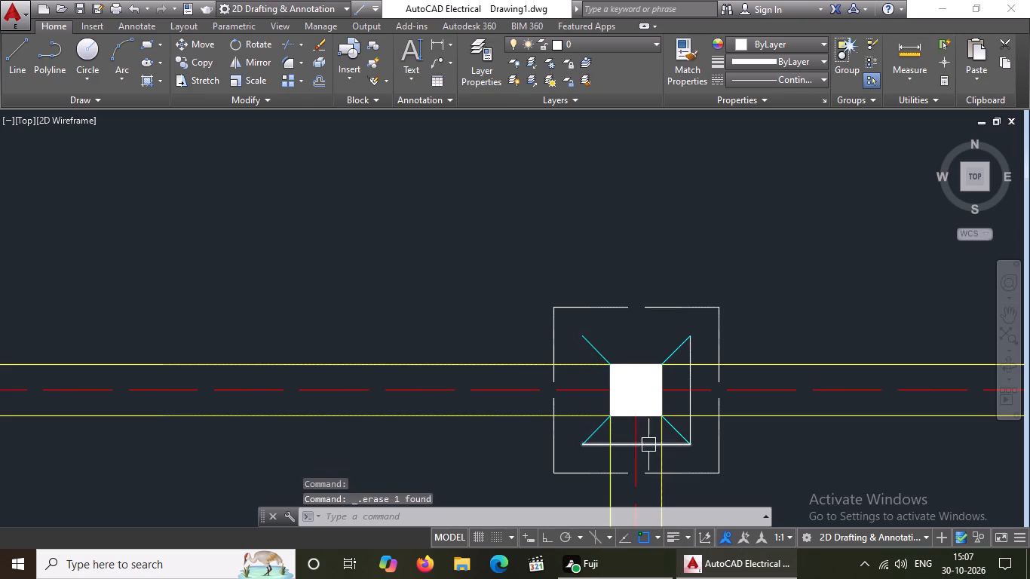
click(648, 444)
key(Delete)
click(689, 401)
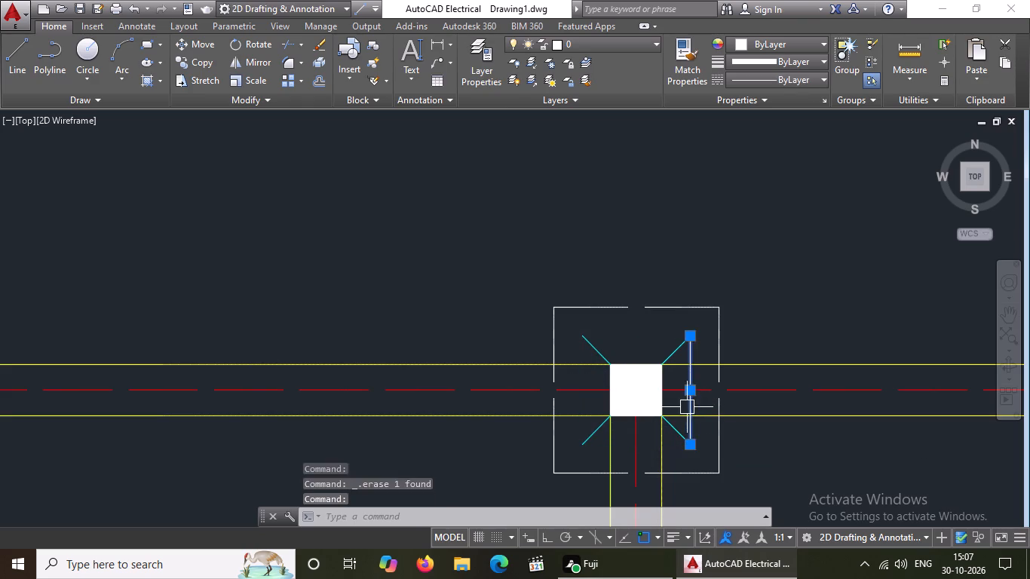
key(Delete)
Erase the four white inner-square lines of the third footing from the left in the top row.
scroll(666, 400, down, 6)
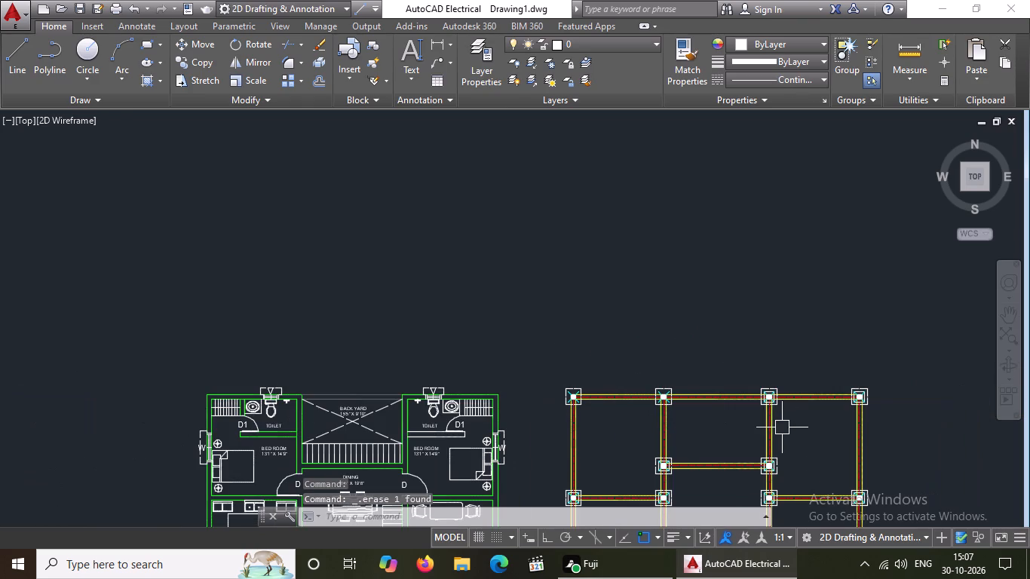
scroll(778, 402, up, 7)
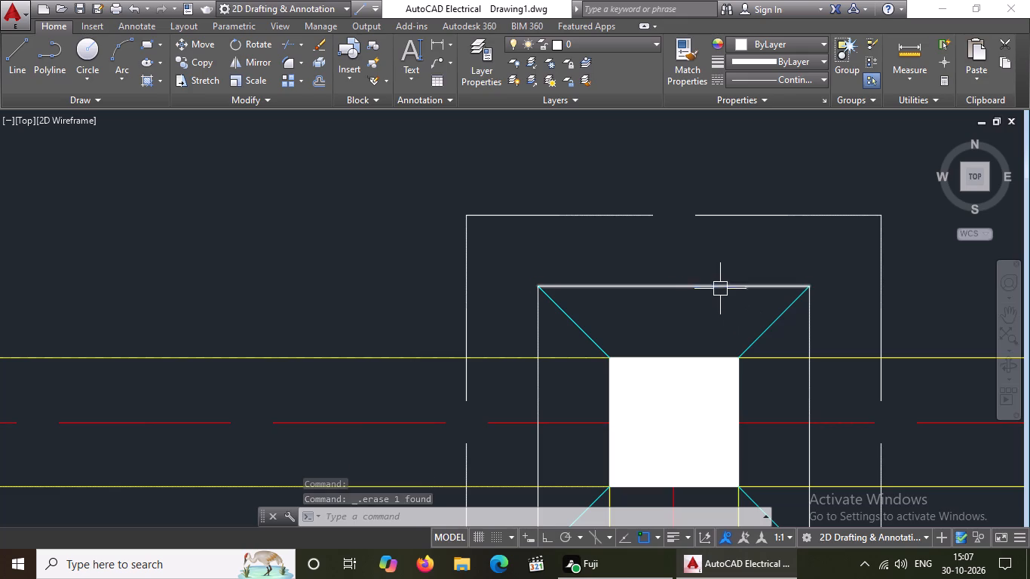
click(720, 289)
key(Delete)
click(811, 378)
key(Delete)
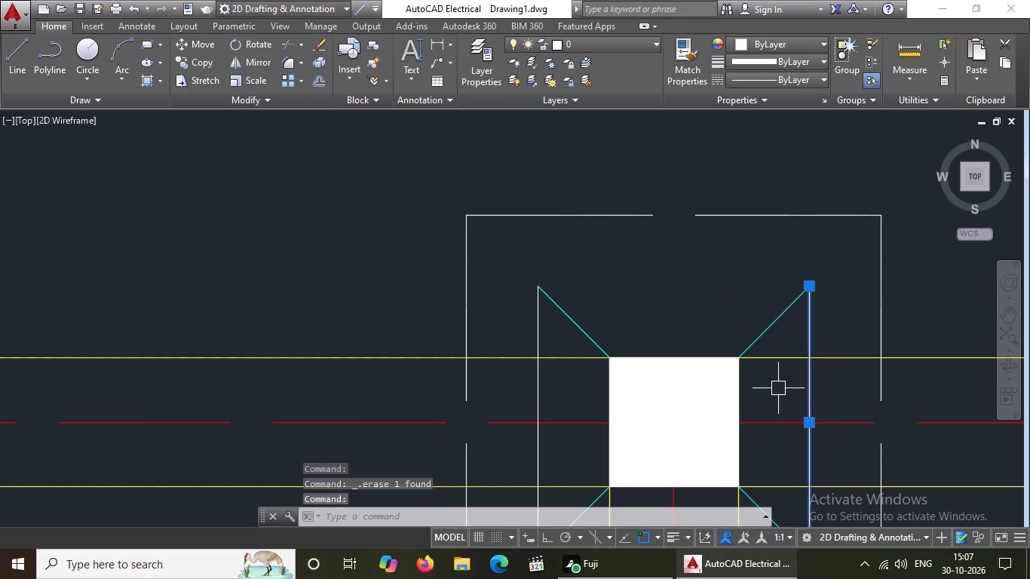
click(534, 443)
key(Delete)
scroll(564, 385, down, 3)
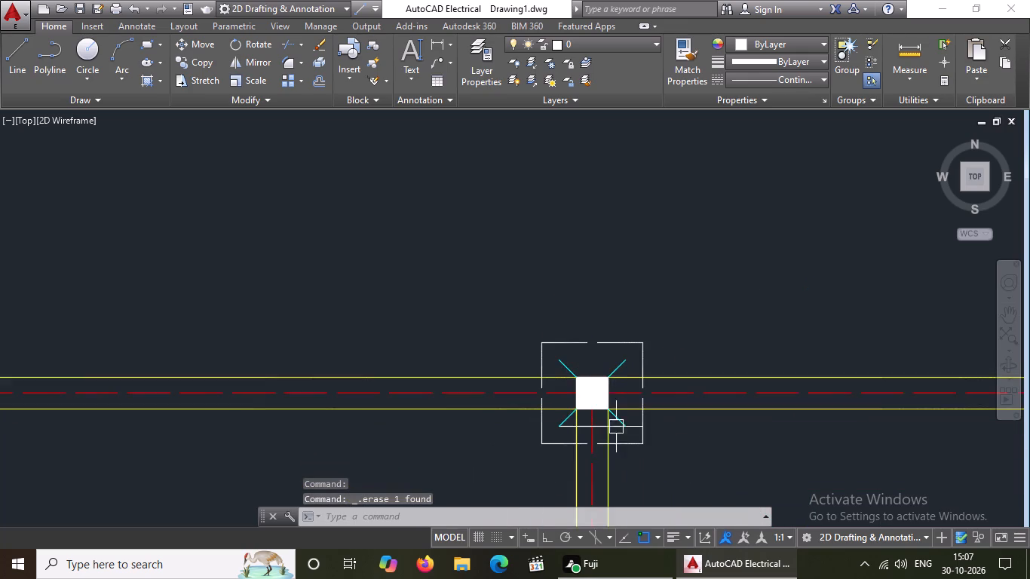
scroll(614, 427, up, 2)
click(538, 430)
key(Delete)
Erase the top and right inner-square lines of the top-right corner footing.
scroll(563, 381, down, 2)
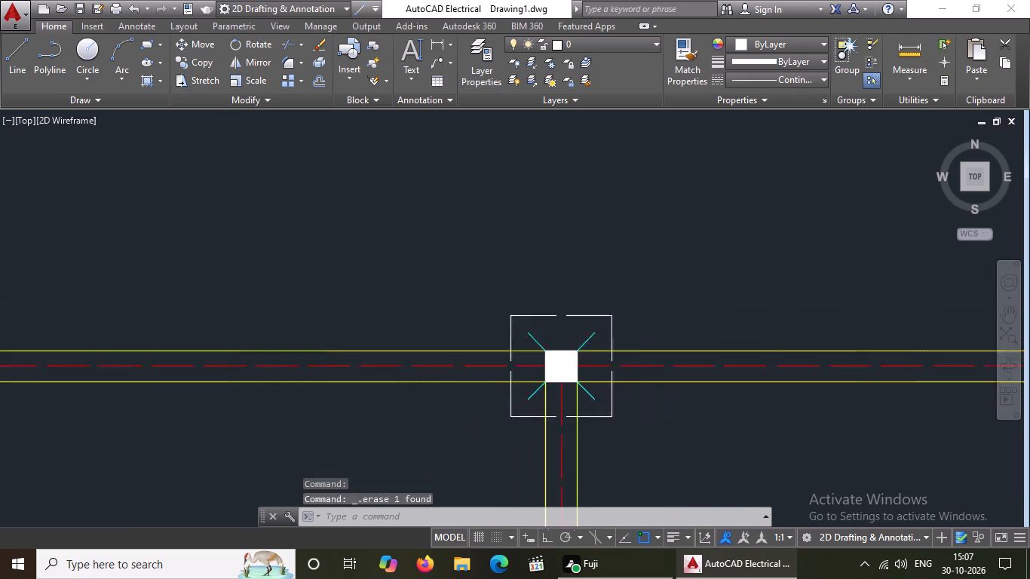
scroll(563, 381, down, 2)
scroll(776, 375, up, 1)
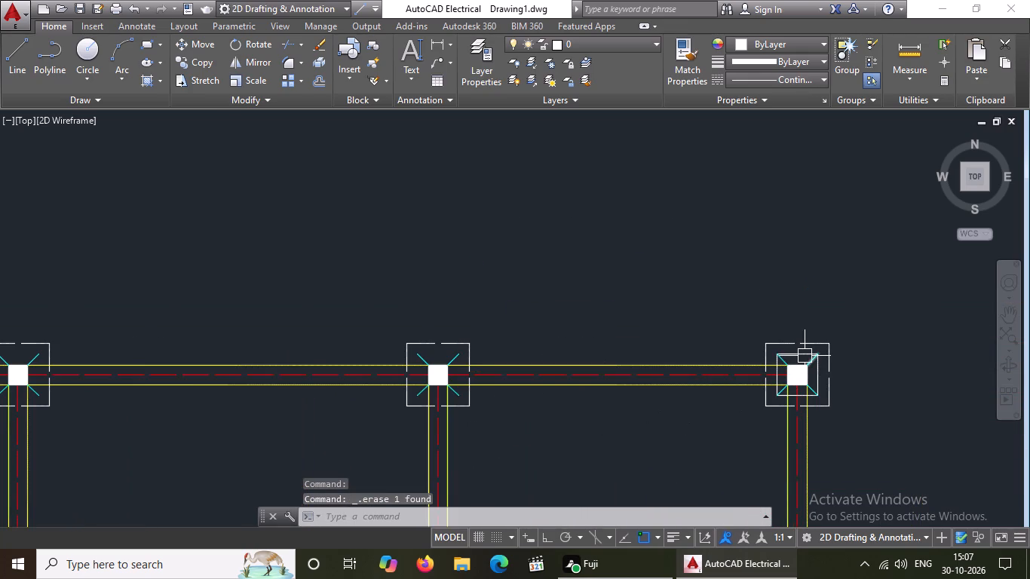
scroll(805, 356, up, 2)
click(800, 359)
key(Delete)
click(829, 391)
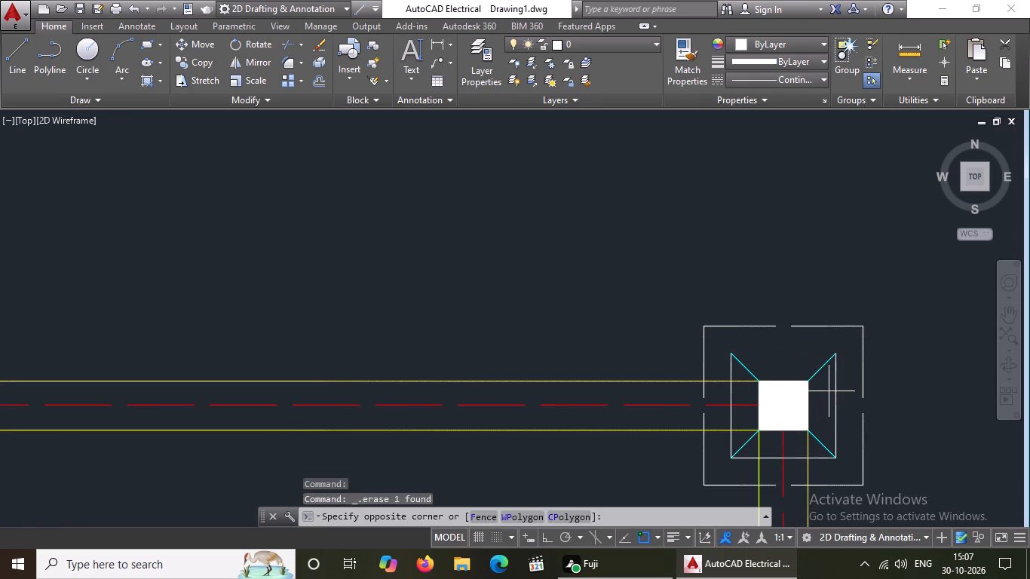
key(Delete)
key(Delete)
click(843, 403)
key(Delete)
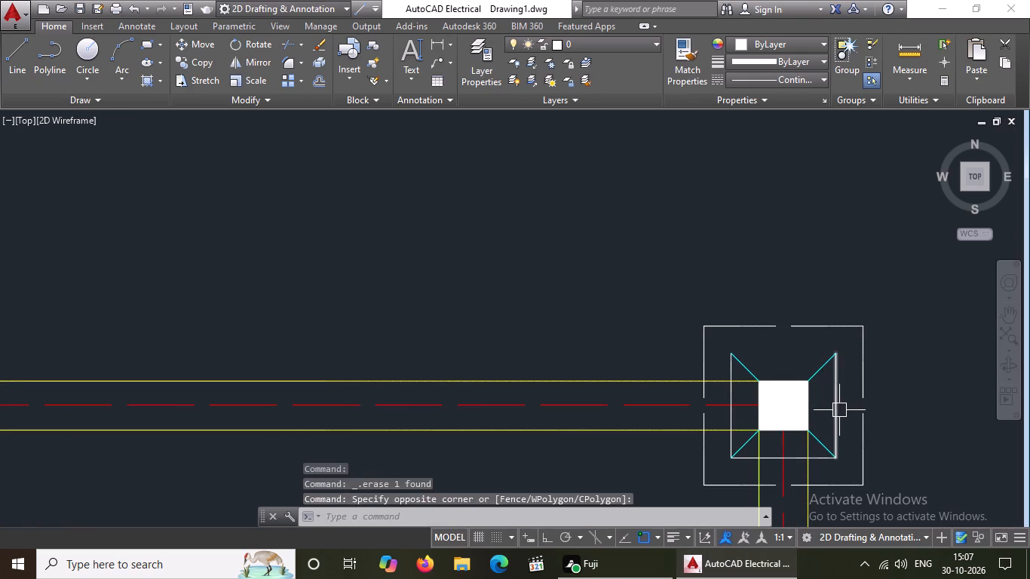
click(838, 412)
key(Delete)
Erase the left and bottom inner-square lines of the top-right corner footing.
scroll(731, 437, up, 3)
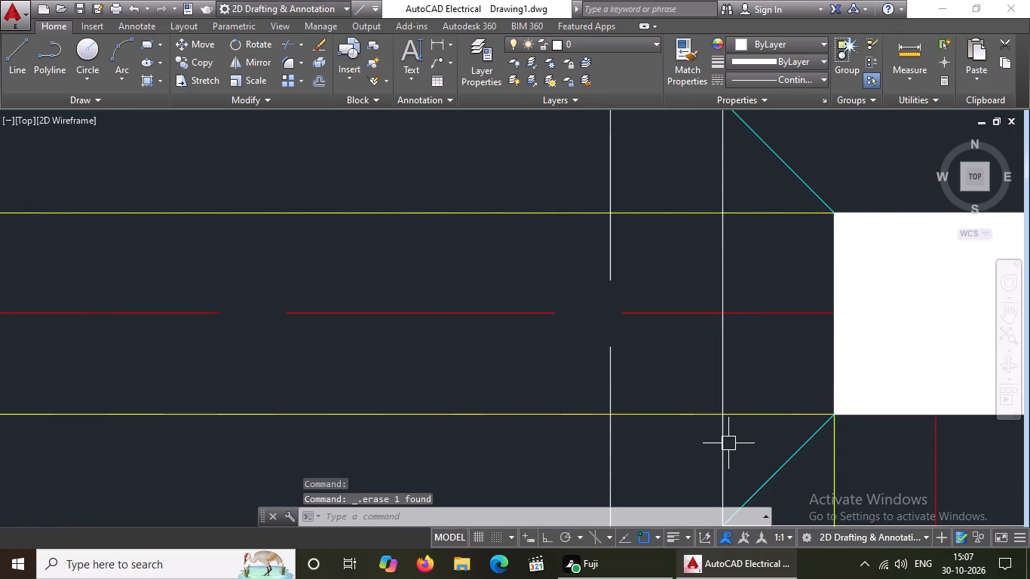
click(728, 446)
key(Delete)
scroll(752, 351, down, 2)
right_drag(774, 378, 800, 409)
scroll(814, 427, up, 2)
key(Delete)
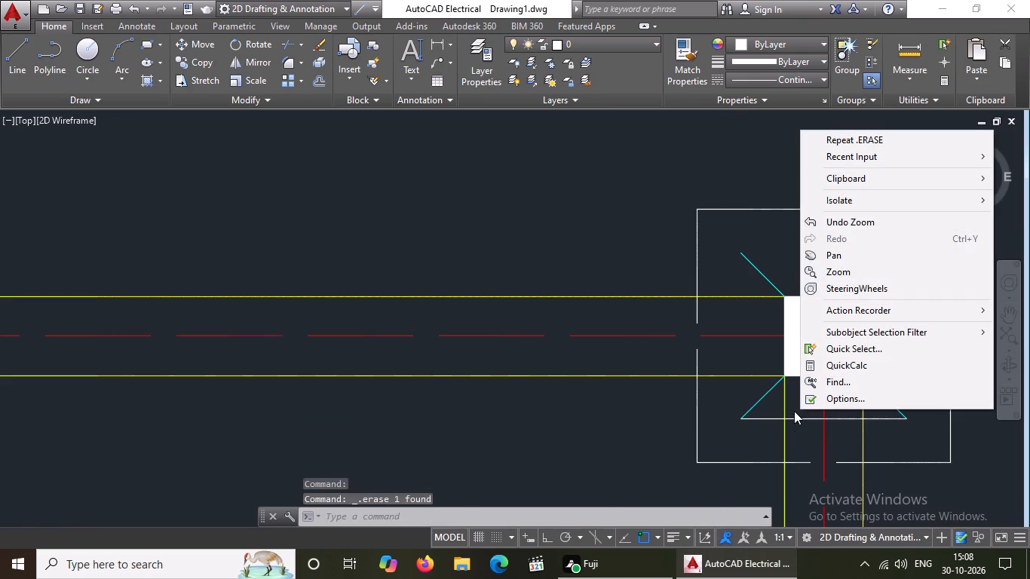
key(Escape)
click(795, 416)
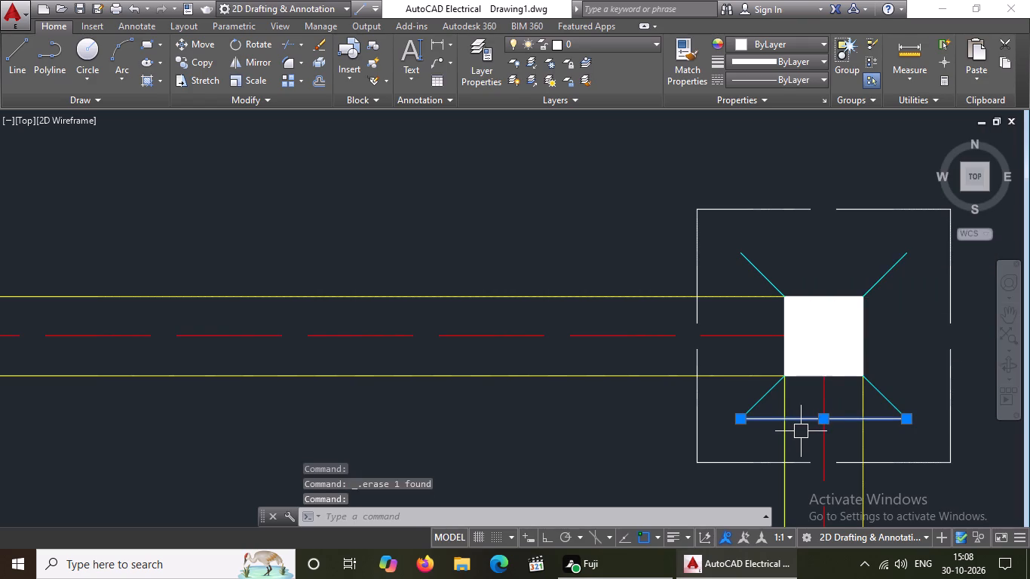
key(Delete)
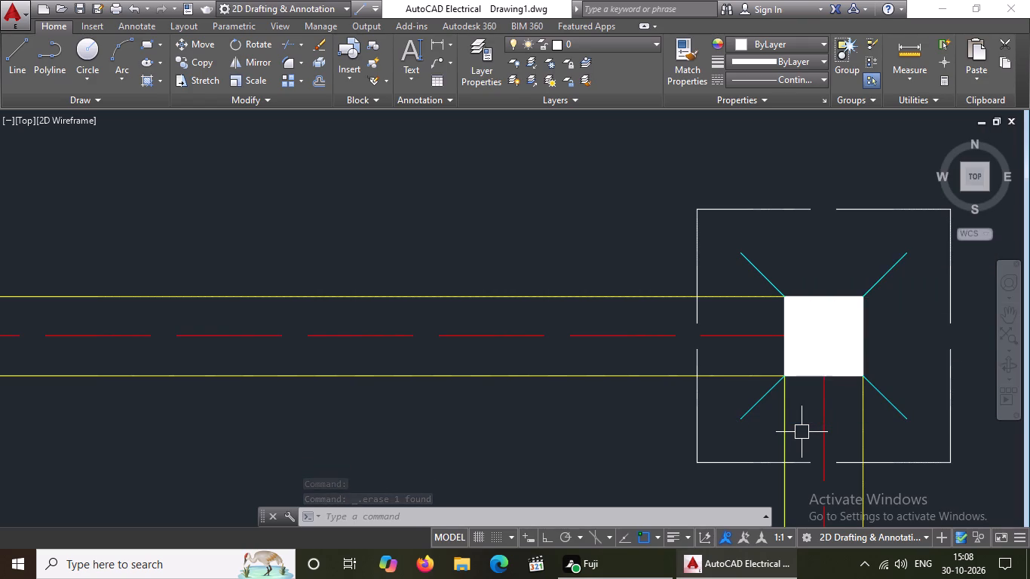
Erase the four white inner-square lines of the left footing in the second row, on the short interior beam.
scroll(380, 435, down, 5)
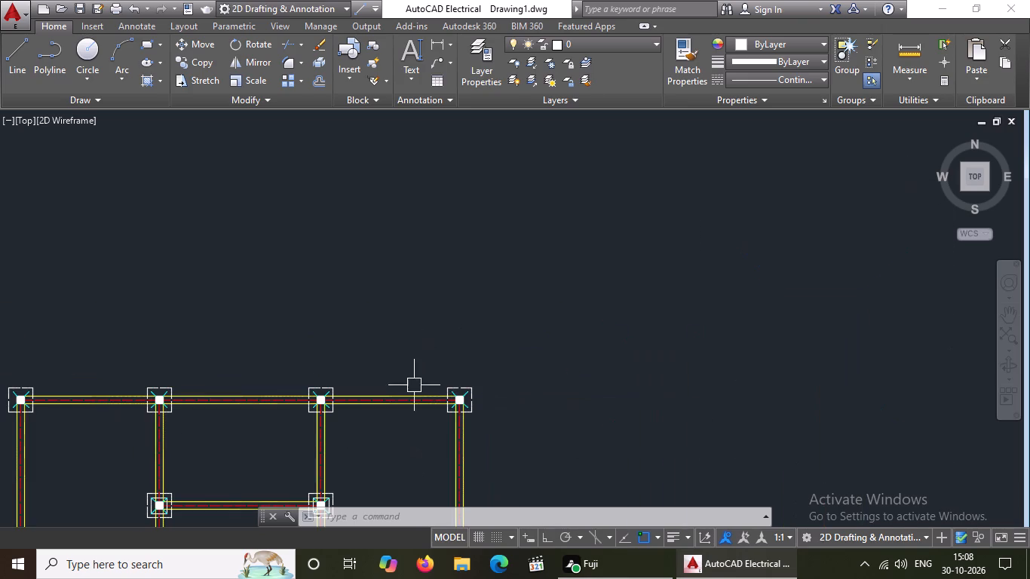
middle_drag(413, 387, 593, 279)
scroll(319, 398, up, 2)
scroll(381, 395, up, 3)
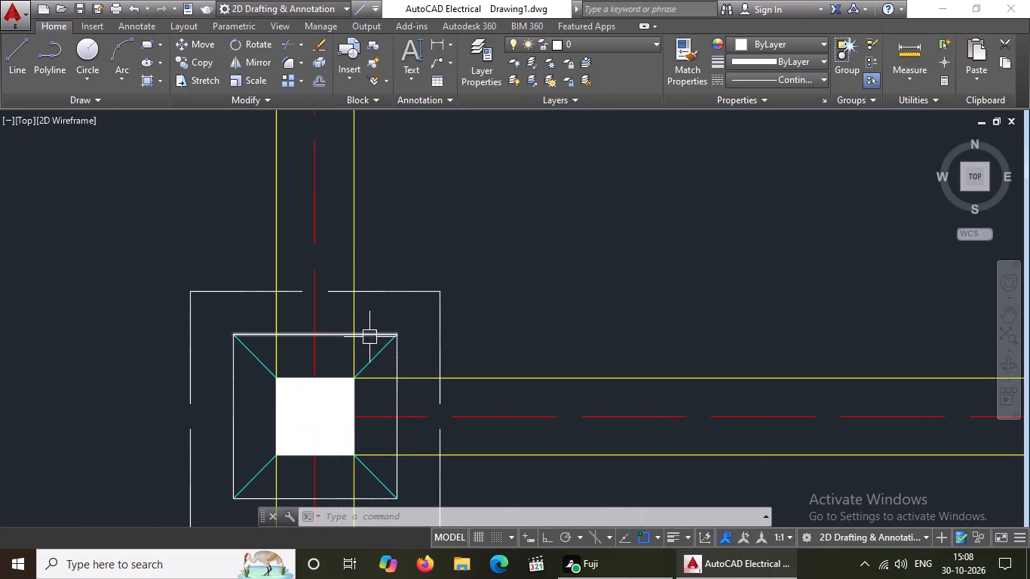
click(376, 333)
key(Delete)
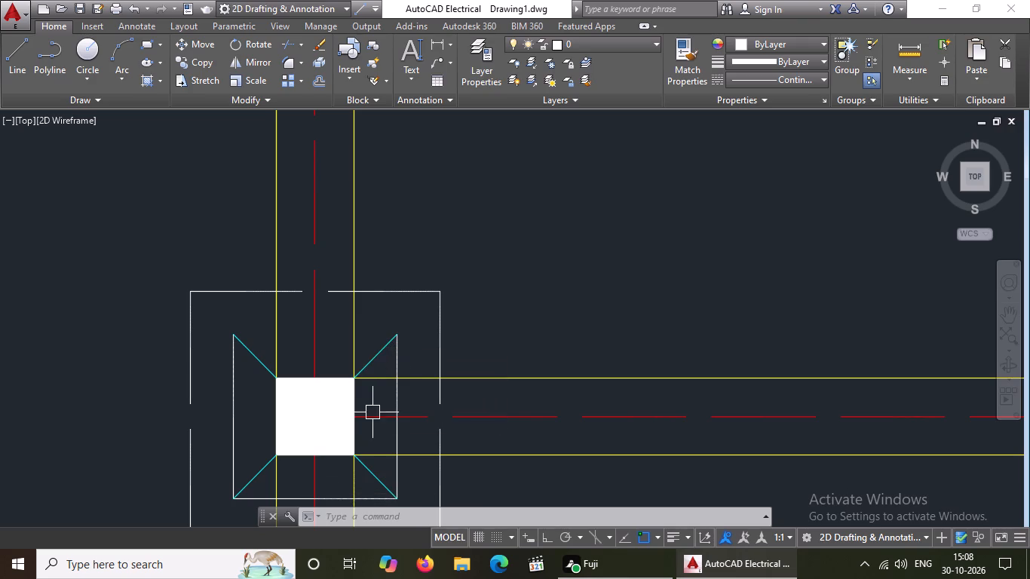
click(391, 397)
key(Delete)
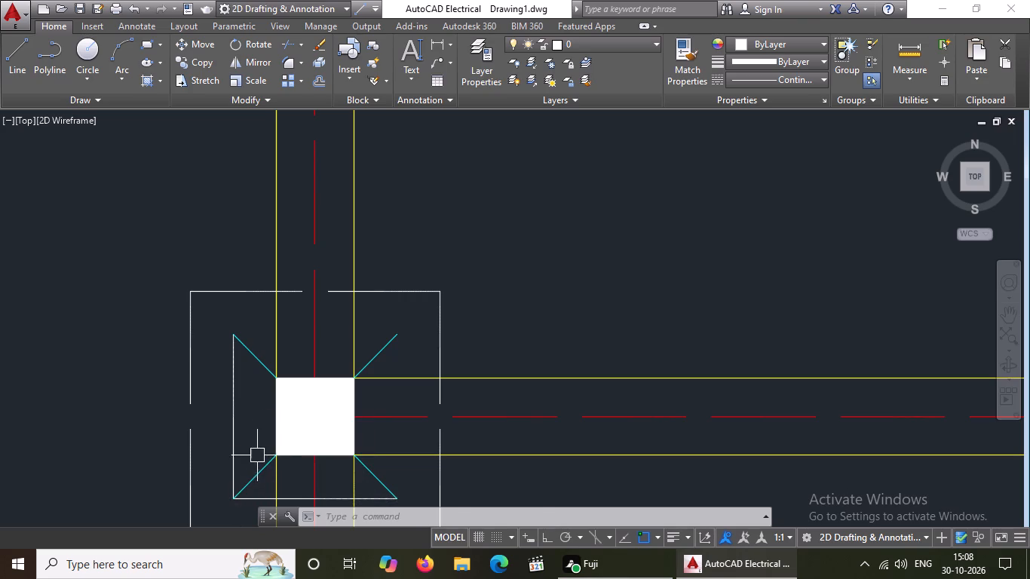
click(247, 444)
click(206, 480)
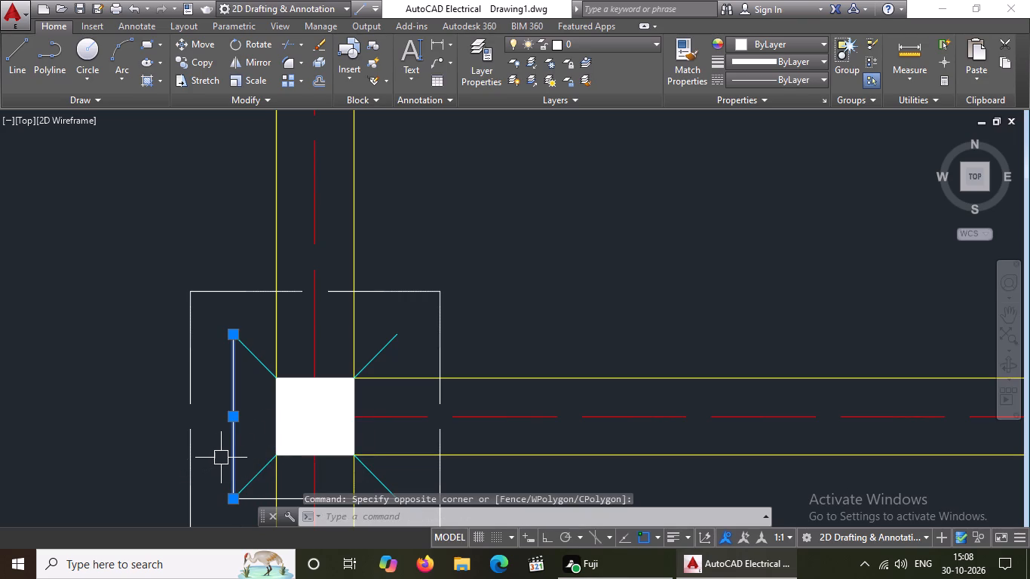
key(Delete)
scroll(314, 416, down, 4)
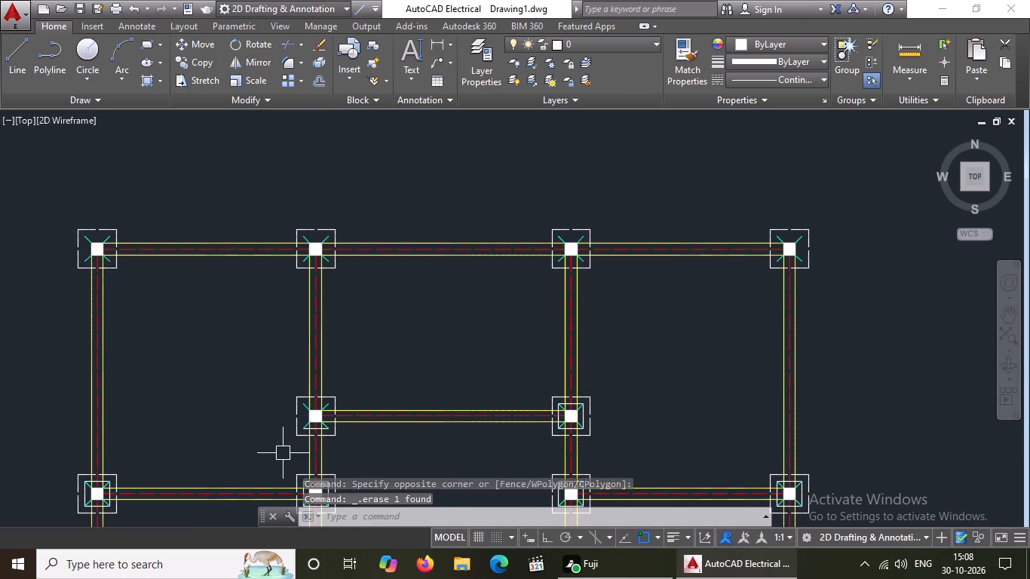
scroll(317, 426, up, 5)
click(310, 438)
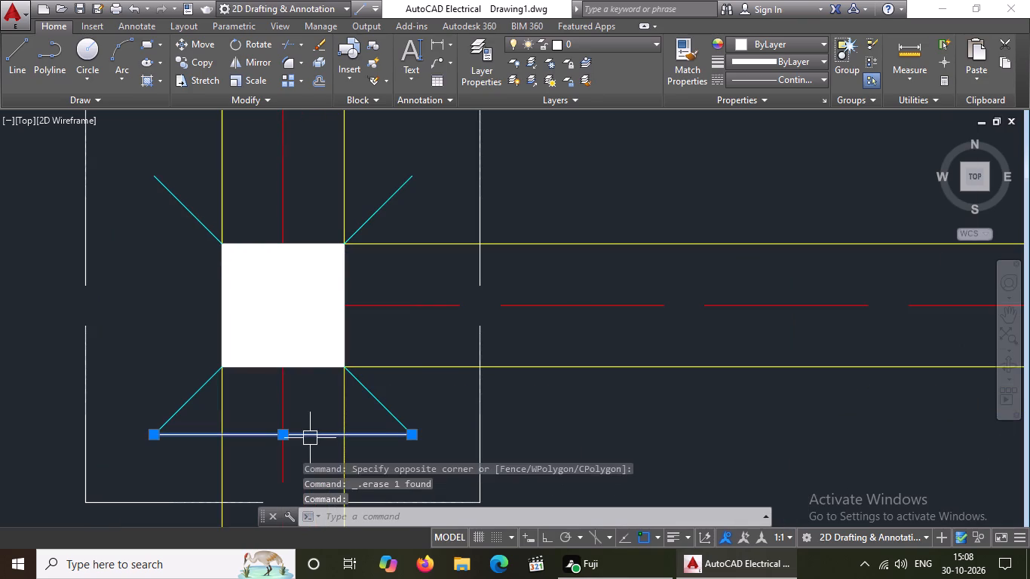
key(Delete)
Erase the four white inner-square lines of the right footing in the second row, at the interior beam's other end.
scroll(311, 434, down, 6)
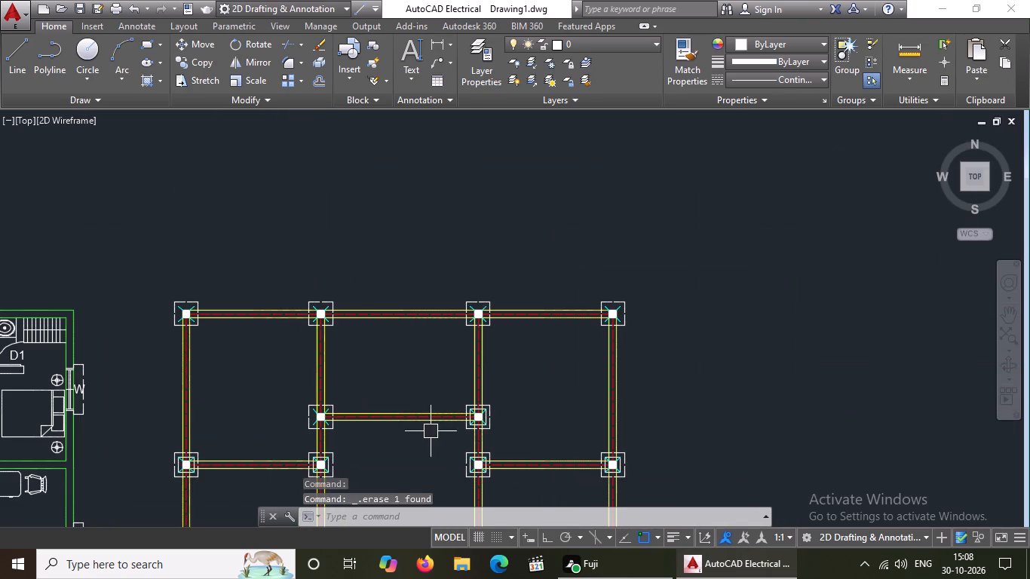
scroll(465, 434, up, 6)
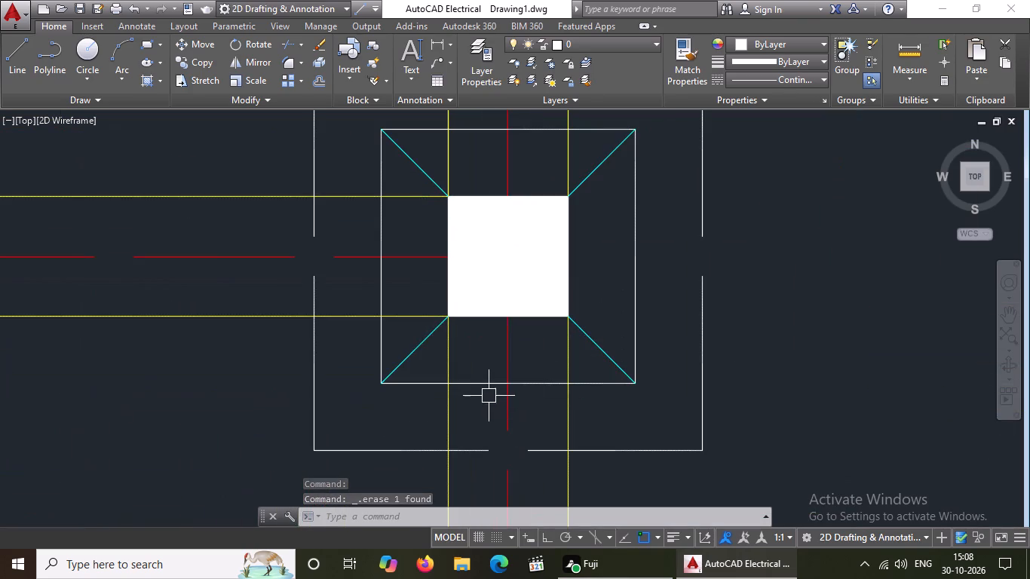
click(480, 380)
key(Delete)
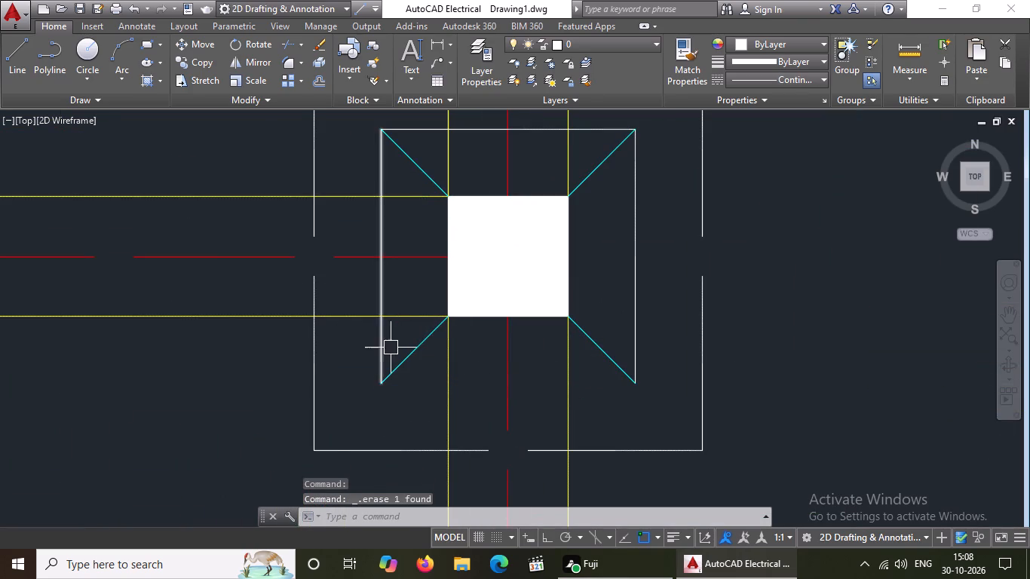
click(385, 348)
key(Delete)
click(640, 310)
key(Delete)
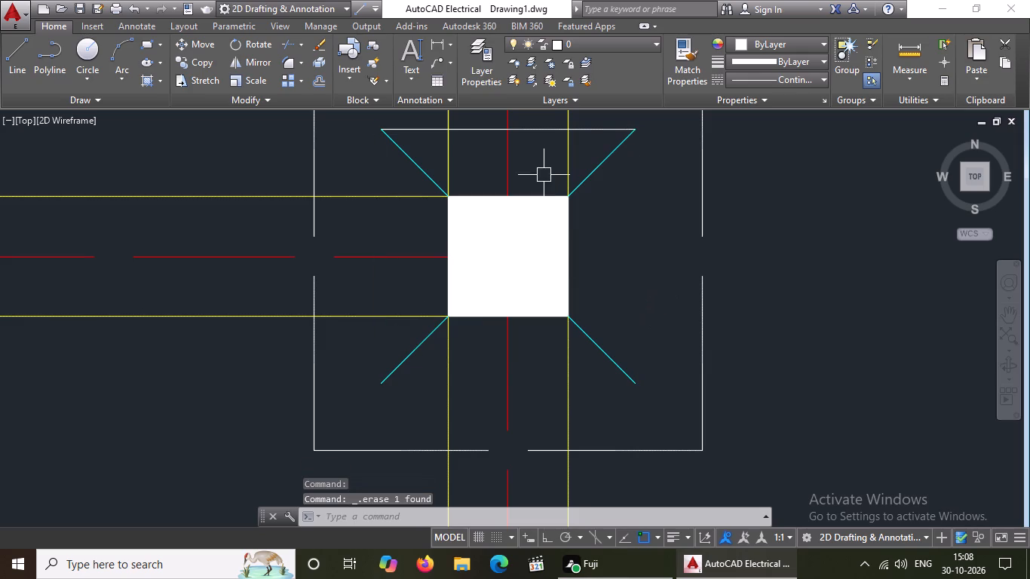
click(528, 129)
key(Delete)
Erase the four white inner-square lines of the leftmost footing in the third row.
scroll(520, 208, down, 4)
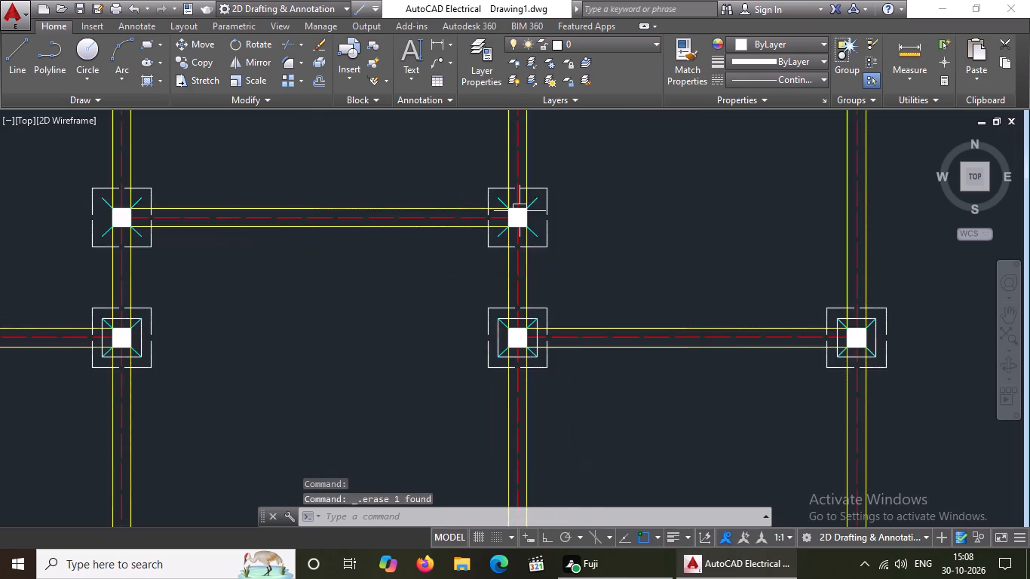
scroll(520, 213, down, 3)
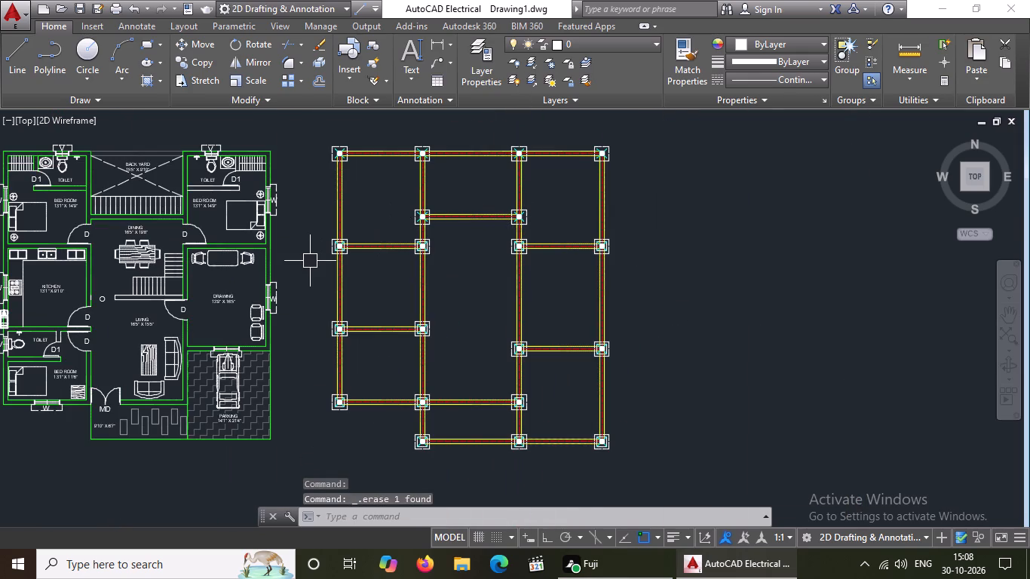
scroll(309, 261, up, 3)
scroll(412, 182, up, 3)
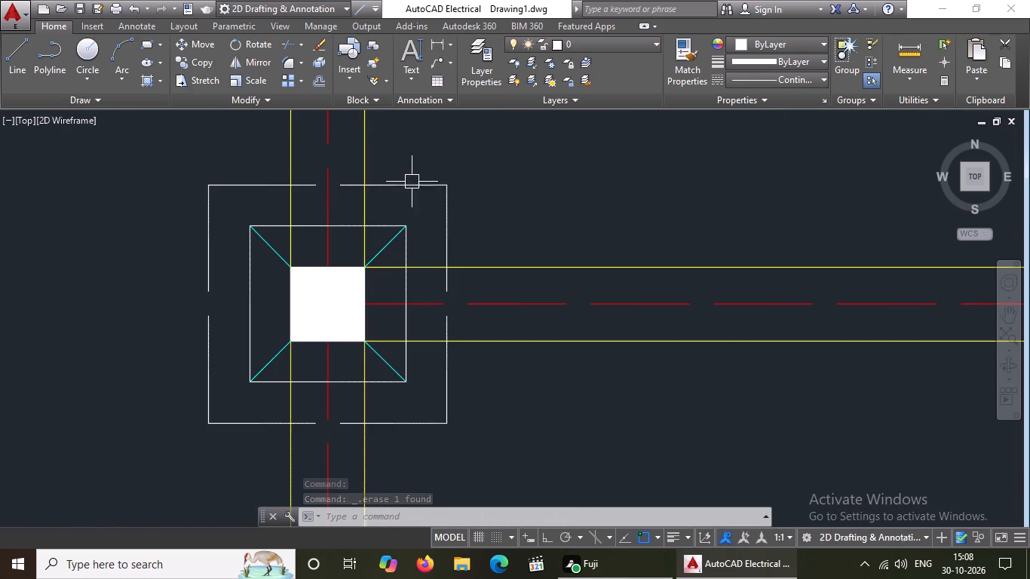
click(354, 227)
key(Delete)
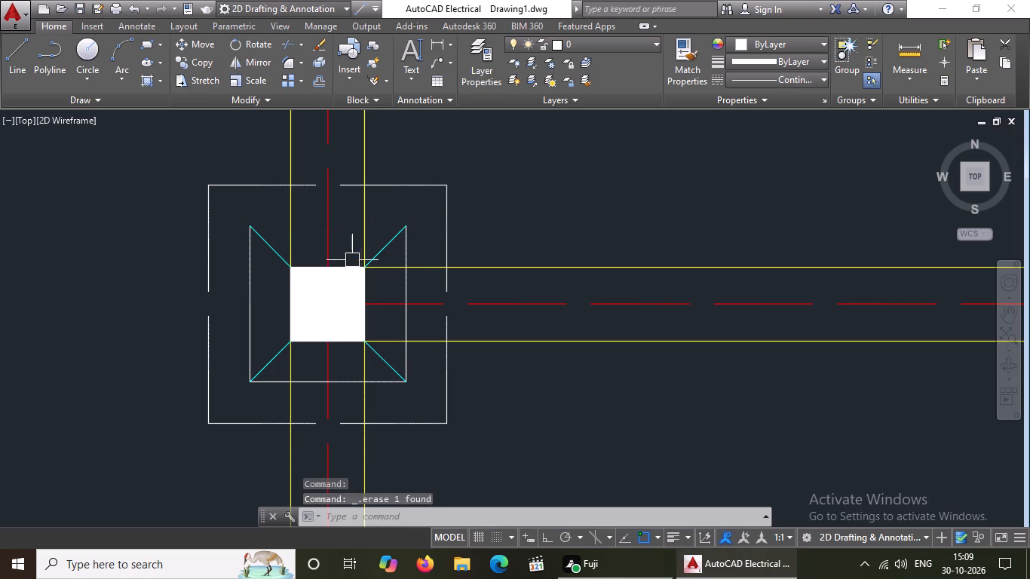
click(250, 298)
key(Delete)
click(313, 388)
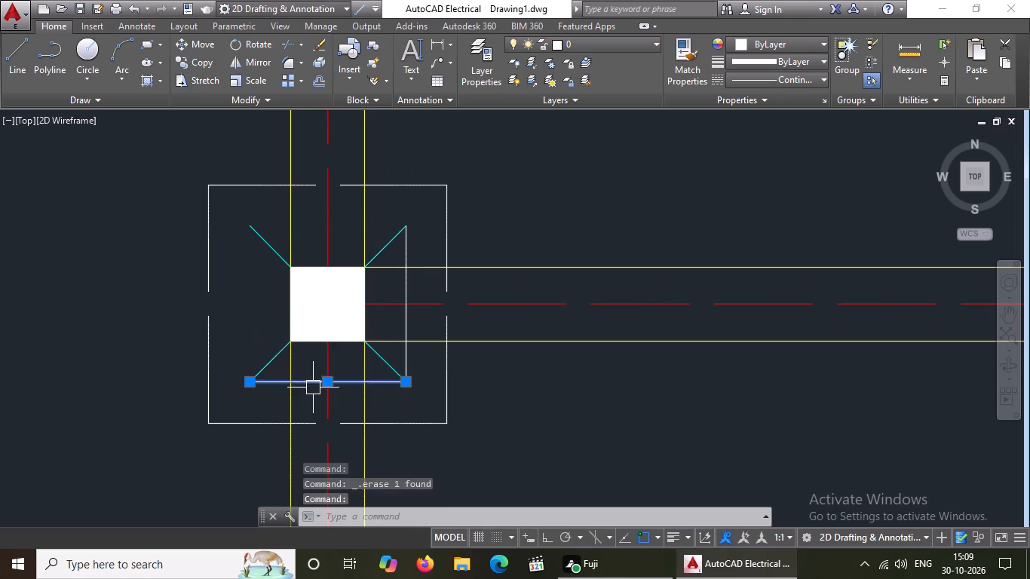
key(Delete)
click(403, 323)
key(Delete)
scroll(379, 341, down, 4)
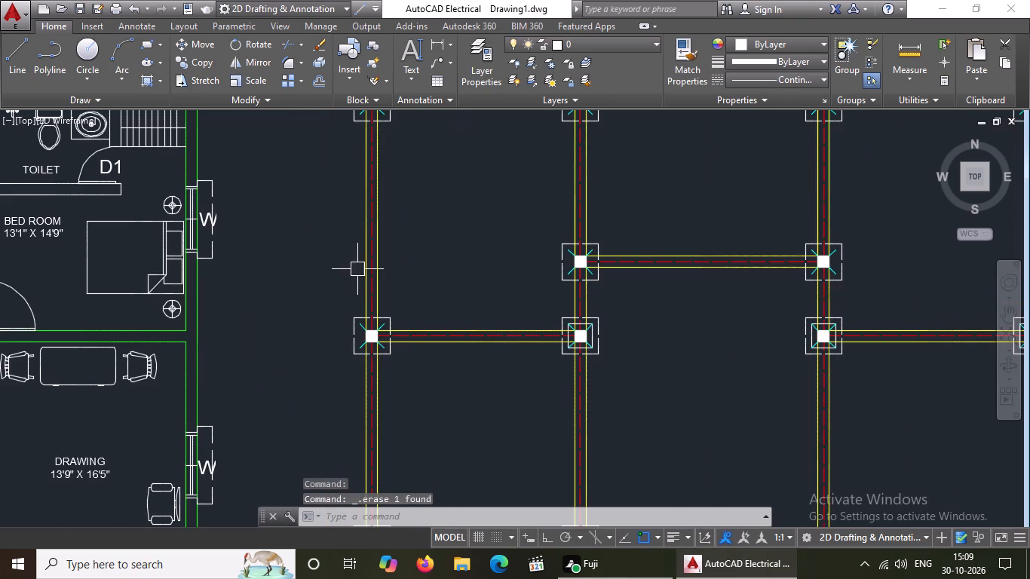
Erase the four white inner-square lines of the second footing from the left in the third row.
scroll(357, 270, down, 1)
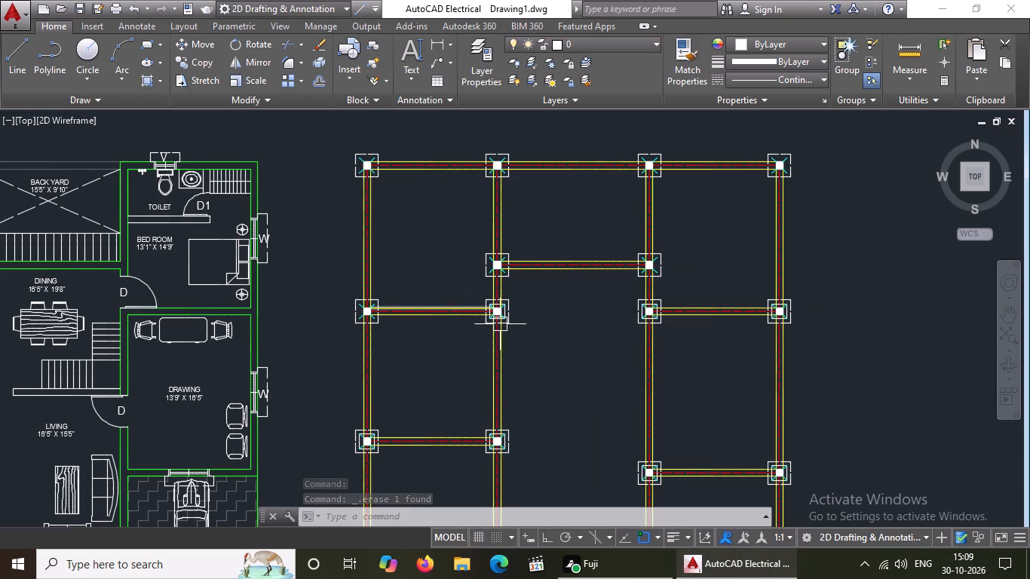
scroll(499, 314, up, 6)
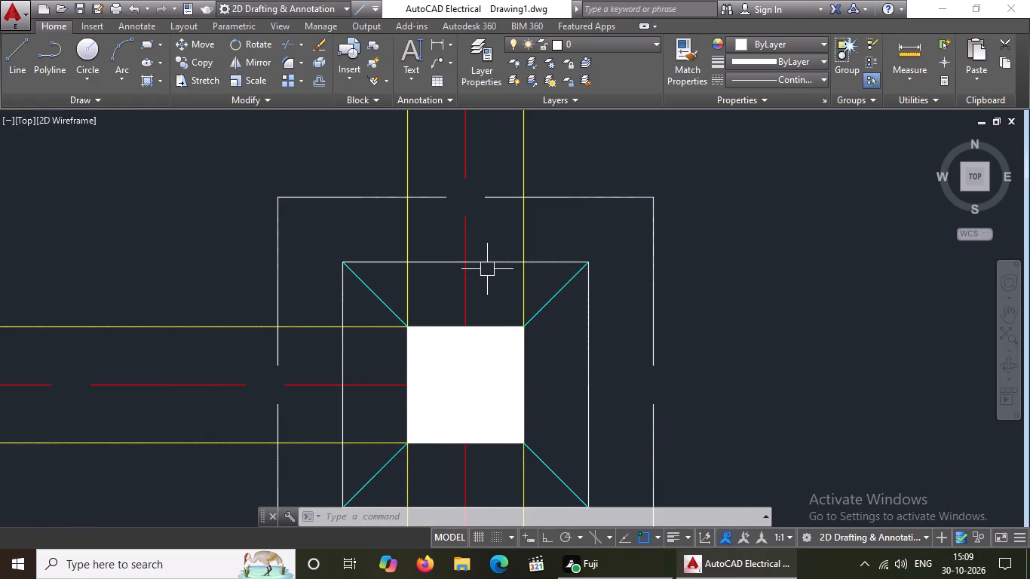
click(487, 269)
click(485, 259)
key(Delete)
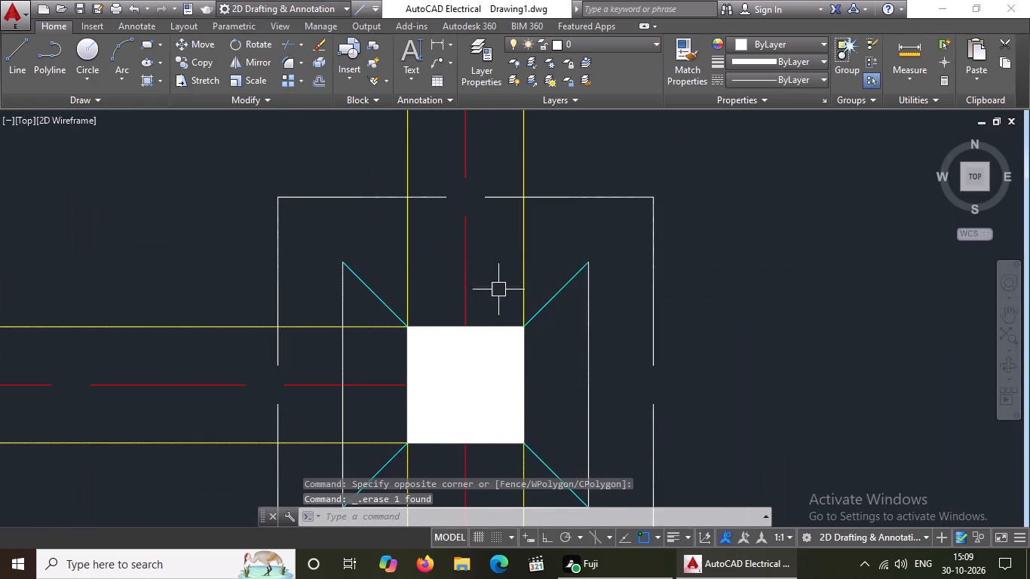
click(581, 317)
drag(582, 314, 597, 308)
drag(603, 314, 594, 324)
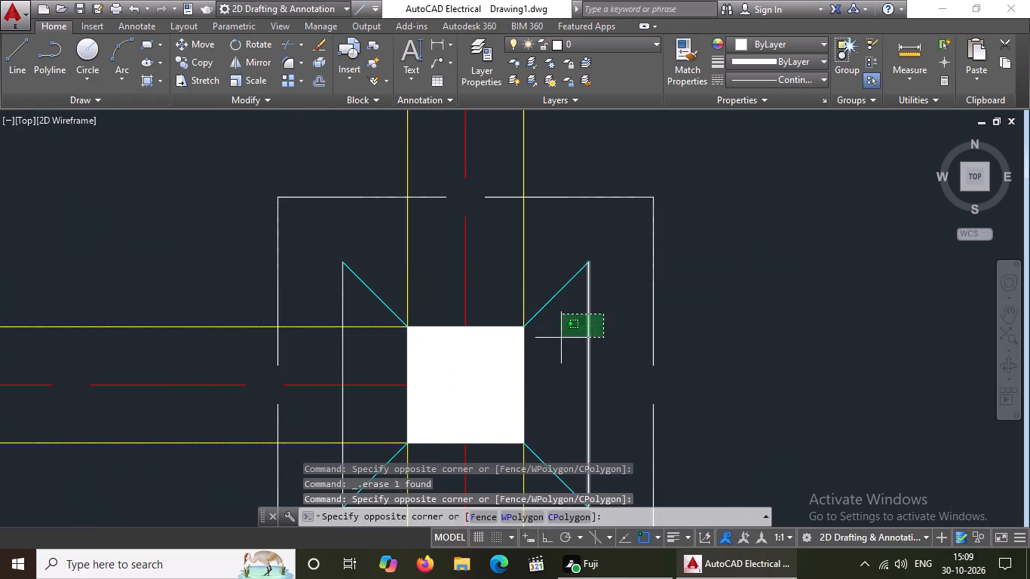
click(560, 341)
key(Delete)
click(364, 358)
click(347, 365)
click(335, 365)
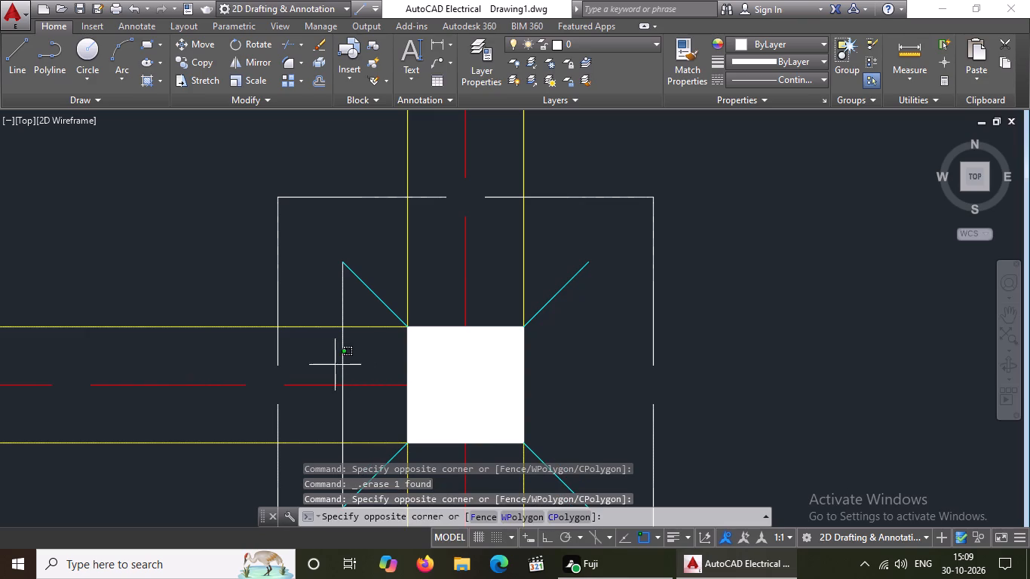
click(362, 348)
click(342, 348)
key(Delete)
scroll(409, 262, down, 2)
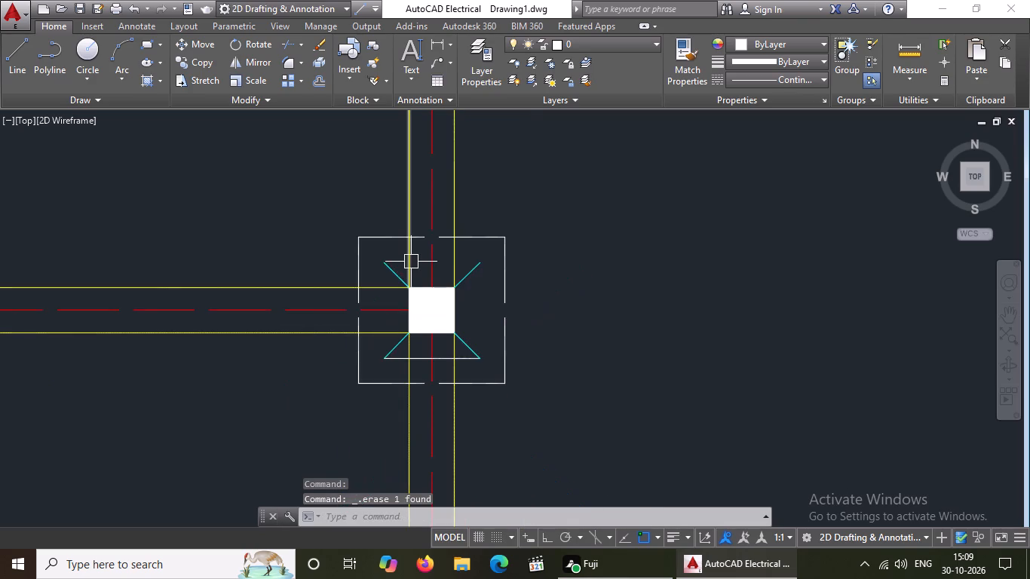
scroll(411, 345, up, 2)
click(429, 383)
key(Delete)
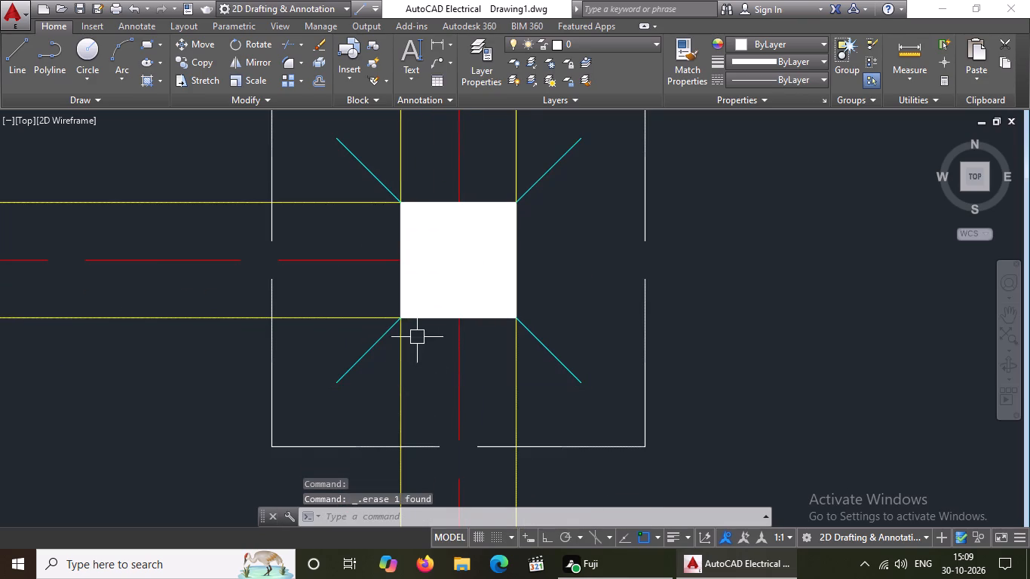
Erase the four white inner-square lines of the third footing from the left in the third row.
scroll(418, 335, down, 7)
scroll(508, 306, up, 3)
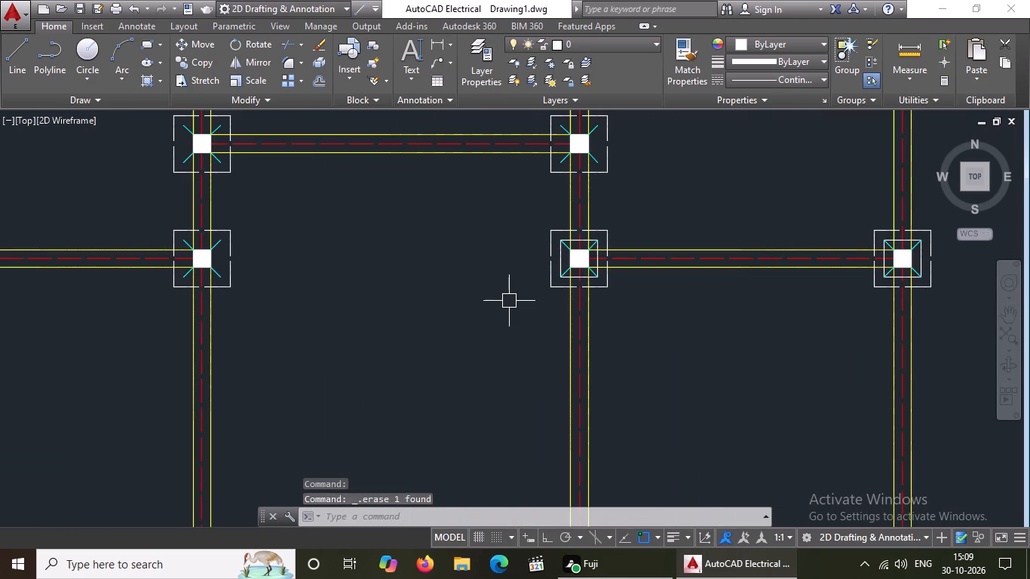
scroll(569, 254, up, 4)
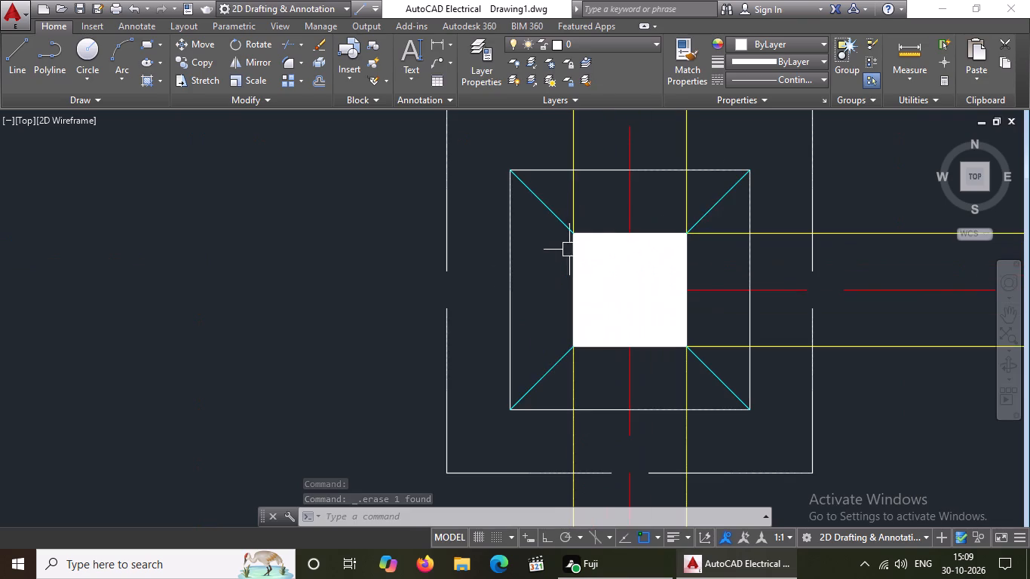
click(605, 174)
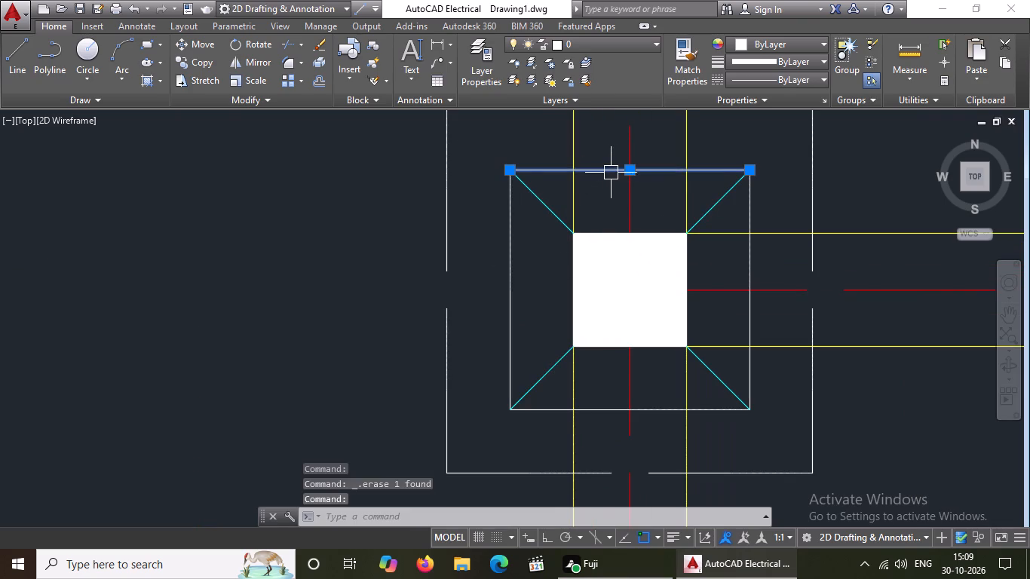
key(Delete)
click(513, 288)
key(Delete)
click(601, 408)
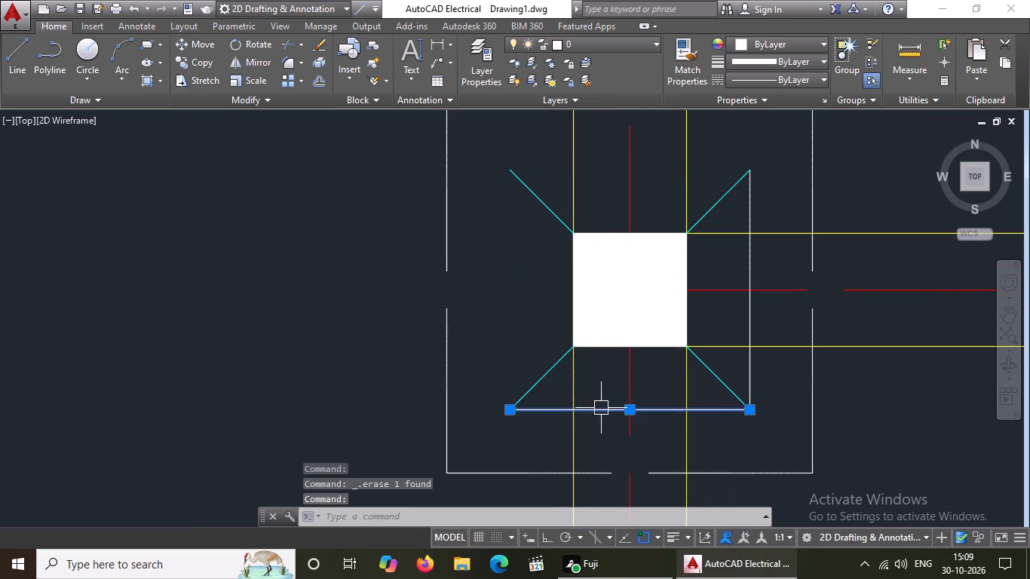
key(Delete)
click(746, 305)
key(Delete)
Erase the four white inner-square lines of the rightmost footing in the third row.
scroll(618, 310, down, 4)
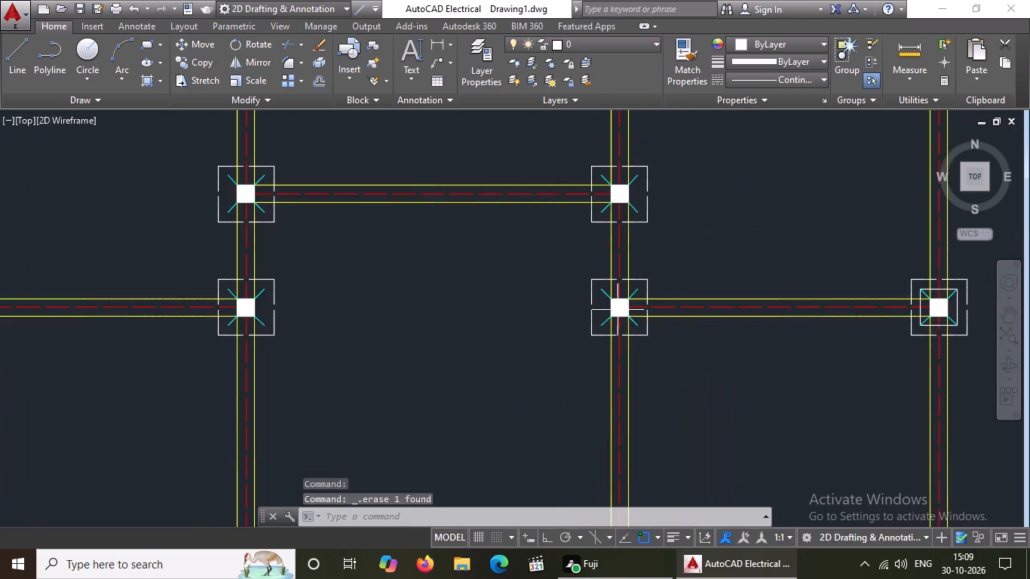
scroll(615, 304, down, 2)
scroll(799, 290, up, 2)
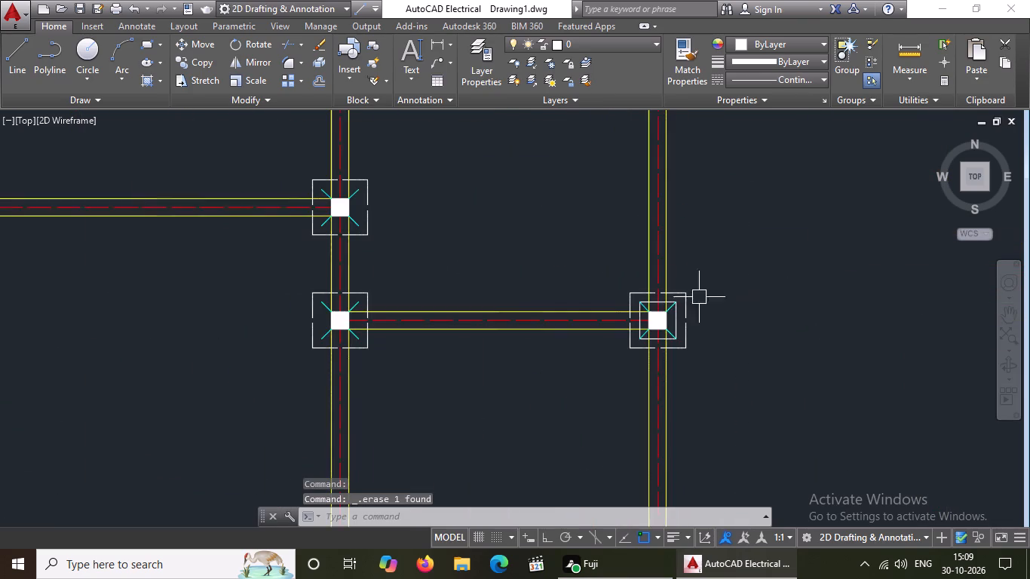
scroll(666, 296, up, 5)
click(623, 329)
key(Delete)
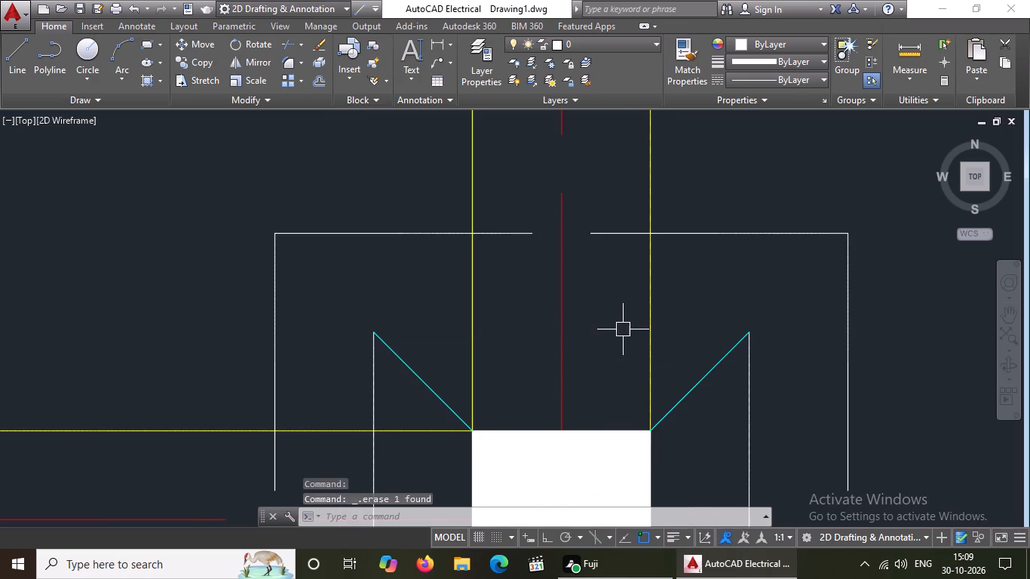
click(752, 376)
key(Delete)
scroll(647, 287, down, 2)
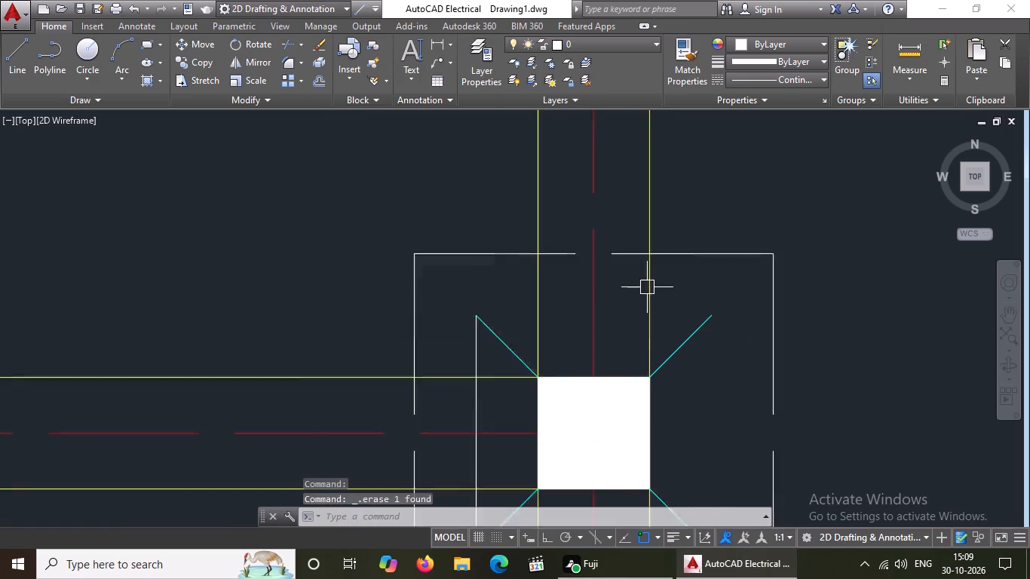
scroll(647, 287, down, 2)
scroll(605, 335, up, 3)
click(600, 320)
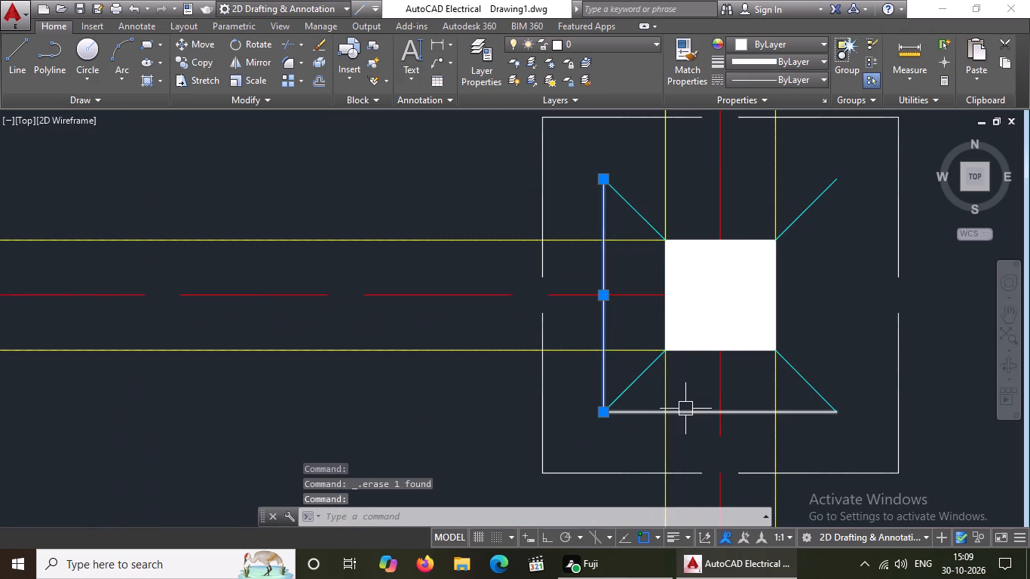
key(Delete)
click(686, 409)
key(Delete)
Erase the four white inner-square lines of the leftmost footing in the fourth row.
scroll(584, 328, down, 3)
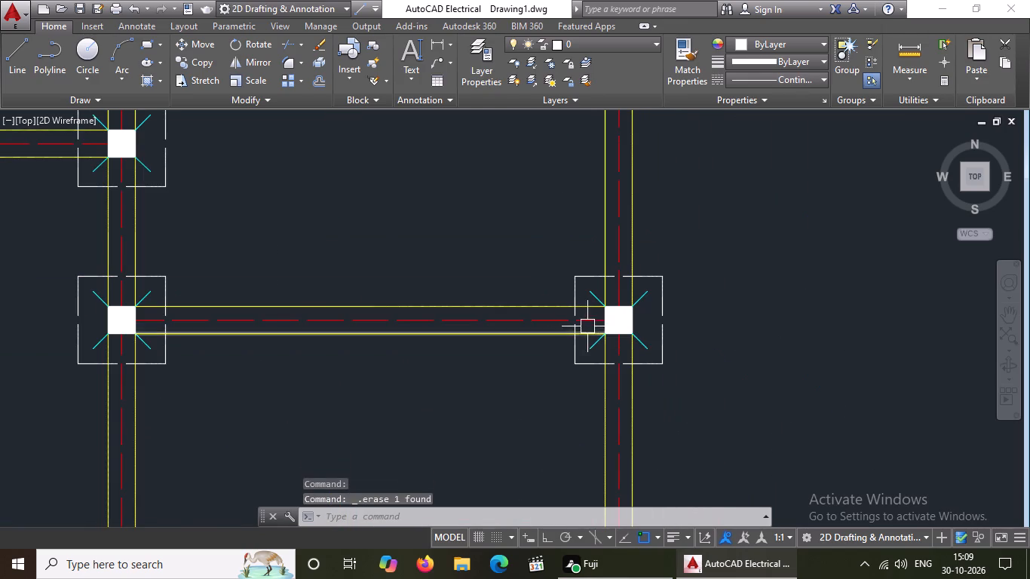
scroll(567, 320, down, 3)
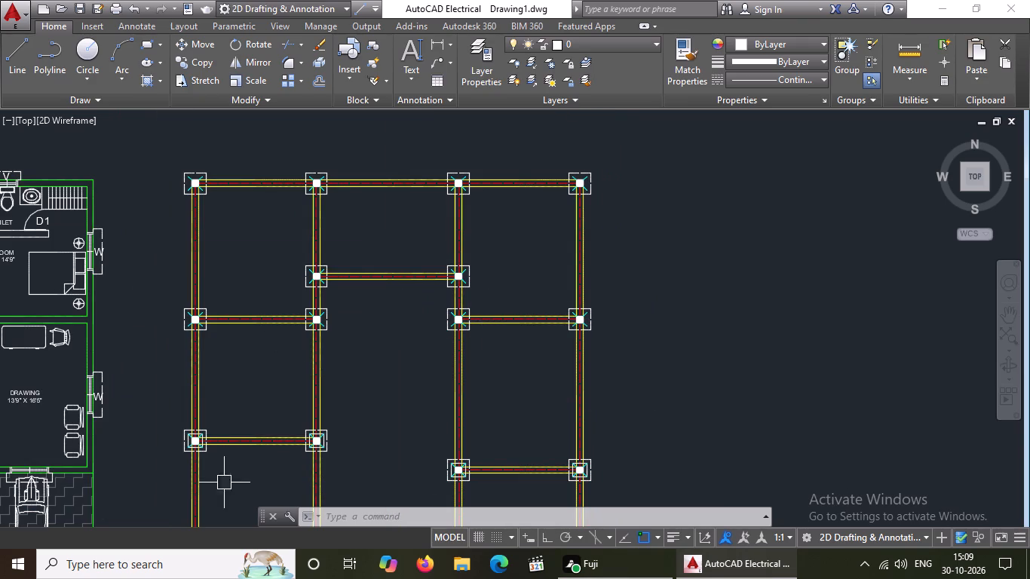
scroll(193, 481, up, 3)
scroll(207, 342, up, 2)
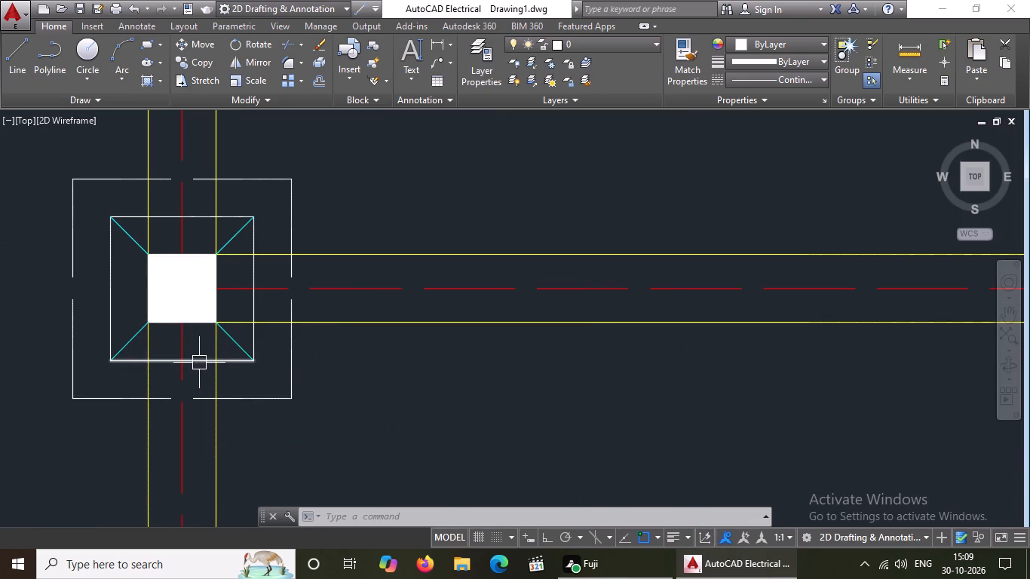
click(199, 363)
key(Delete)
click(250, 304)
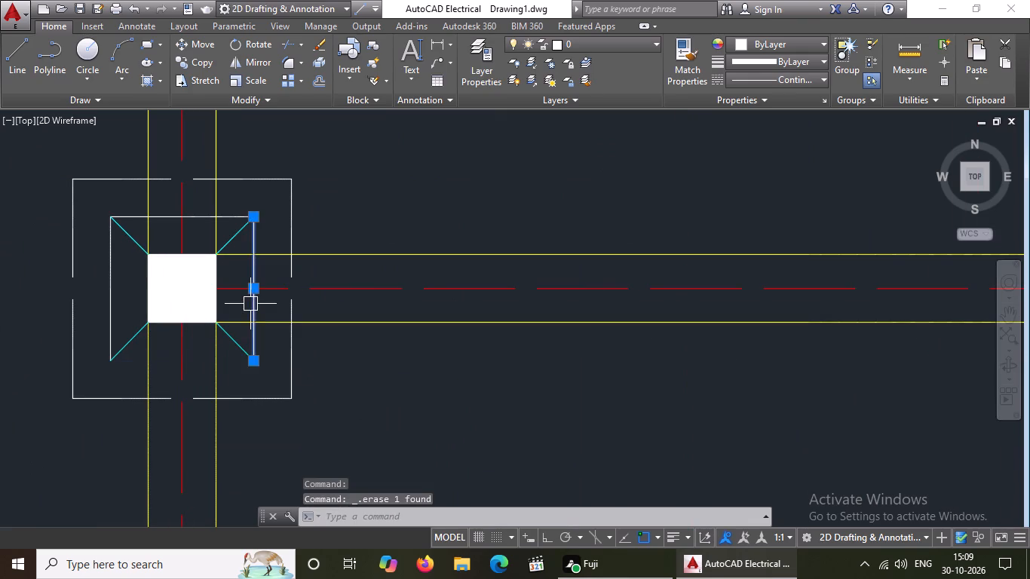
key(Delete)
click(203, 215)
key(Delete)
click(103, 303)
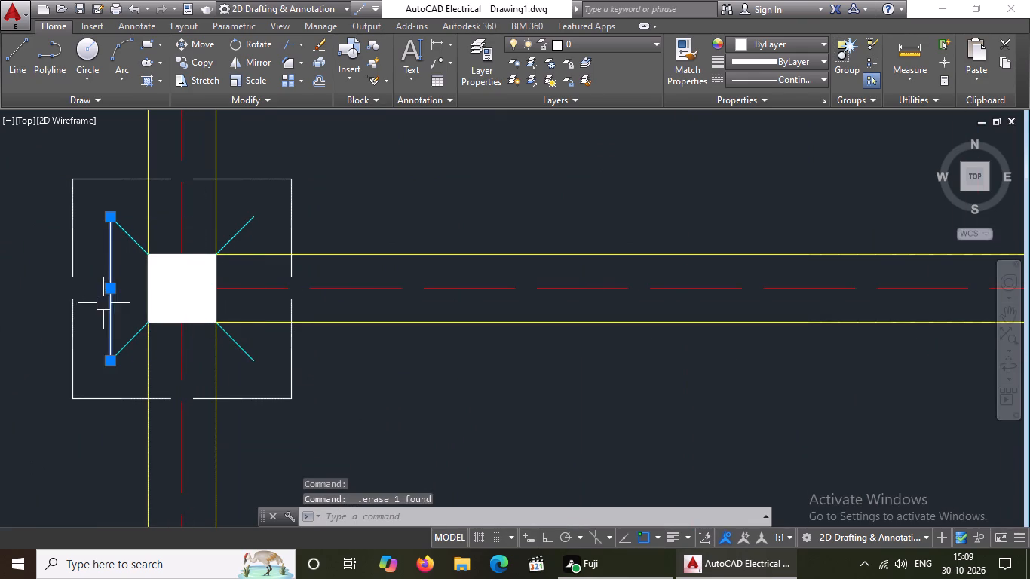
key(Delete)
Erase the four white inner-square lines of the second-column footing in the fourth row, at the other end of the left bay's beam.
scroll(296, 315, down, 3)
scroll(513, 306, up, 2)
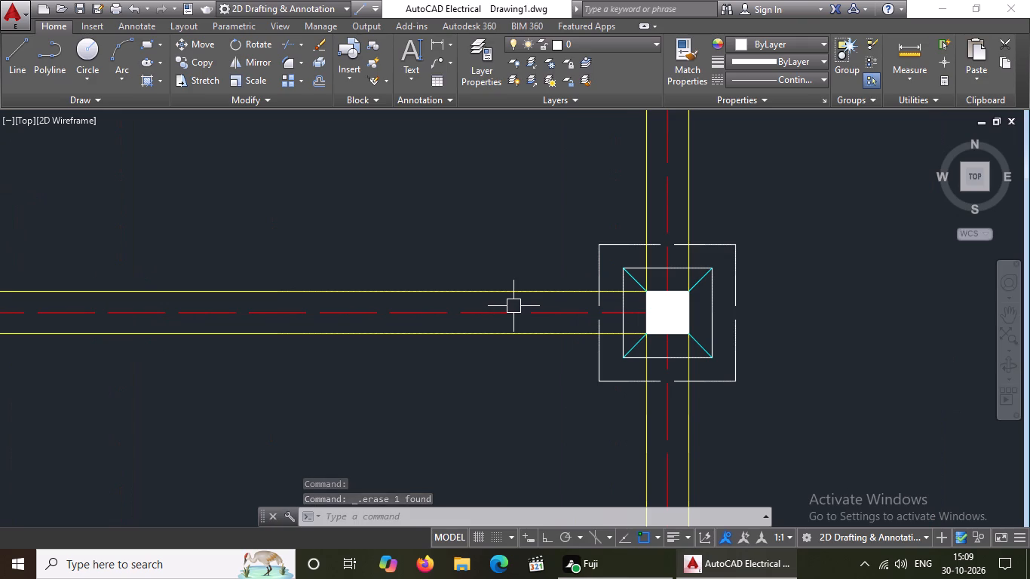
scroll(536, 327, down, 3)
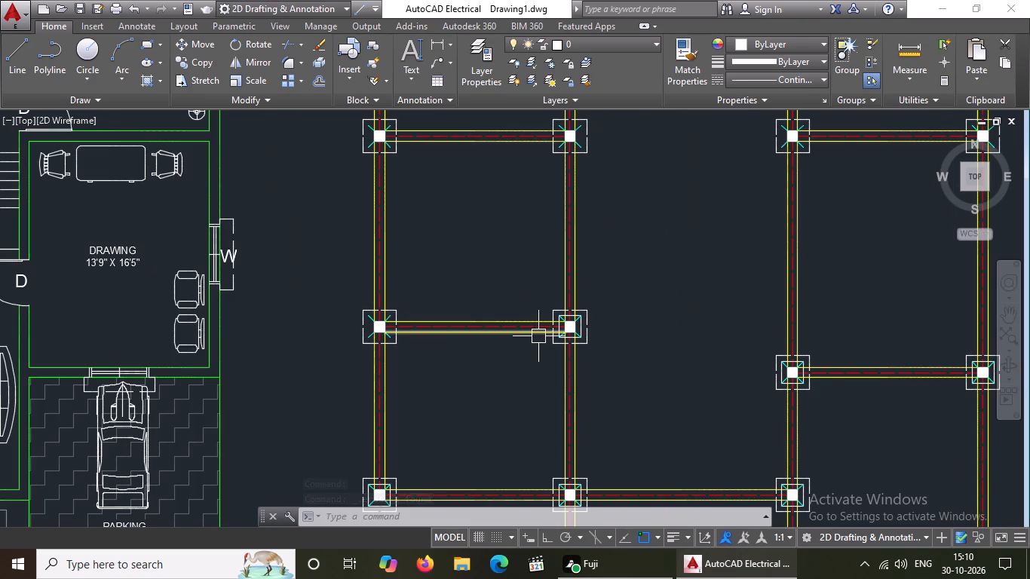
scroll(585, 294, up, 5)
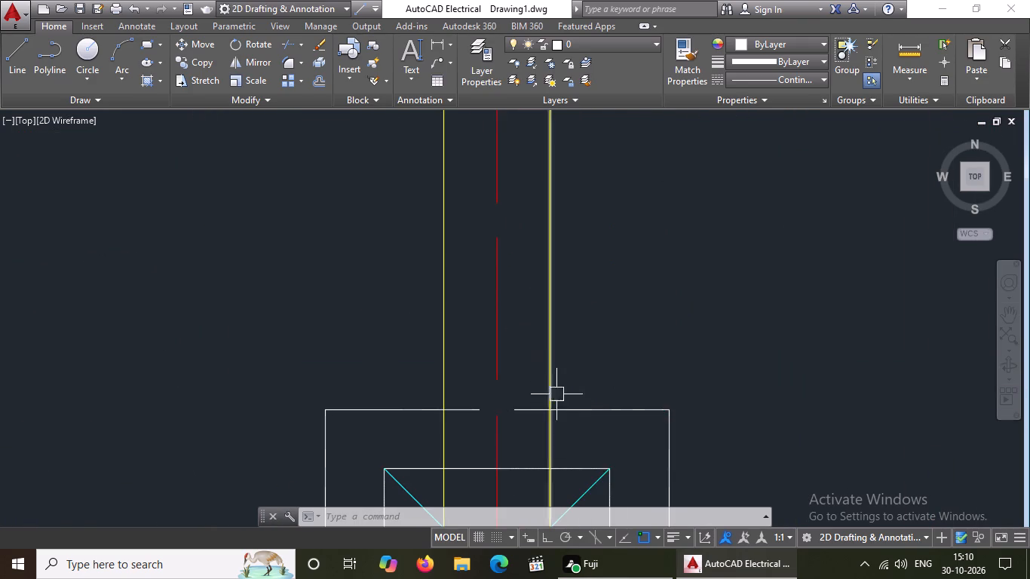
scroll(559, 379, down, 3)
scroll(550, 409, up, 3)
click(542, 368)
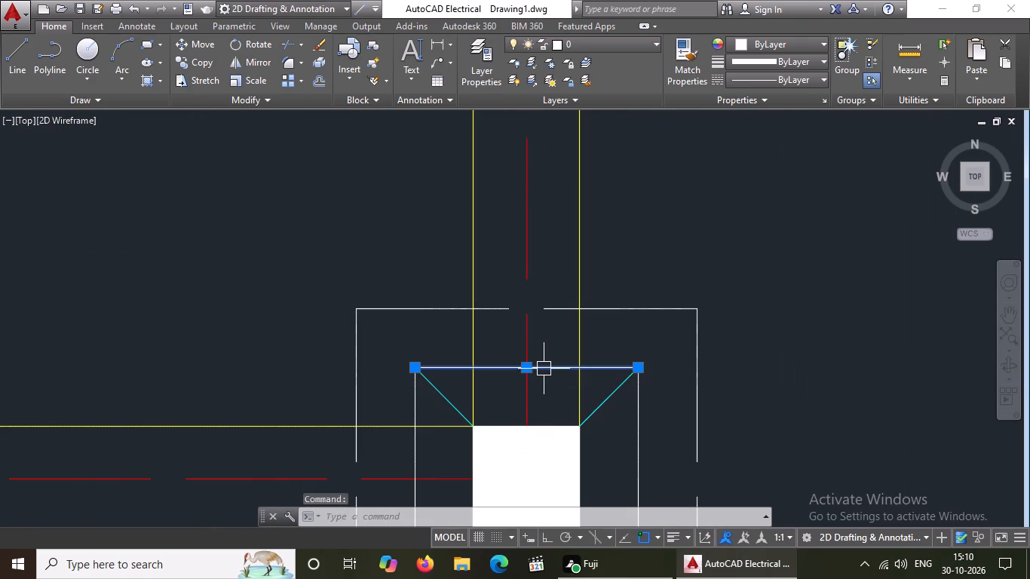
key(Delete)
scroll(591, 325, down, 3)
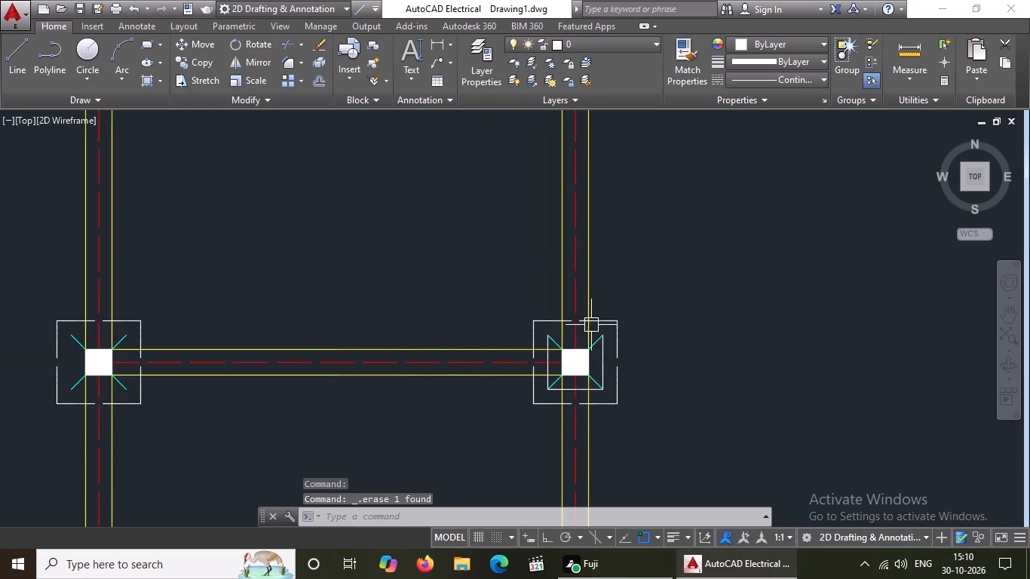
scroll(583, 394, up, 2)
click(579, 384)
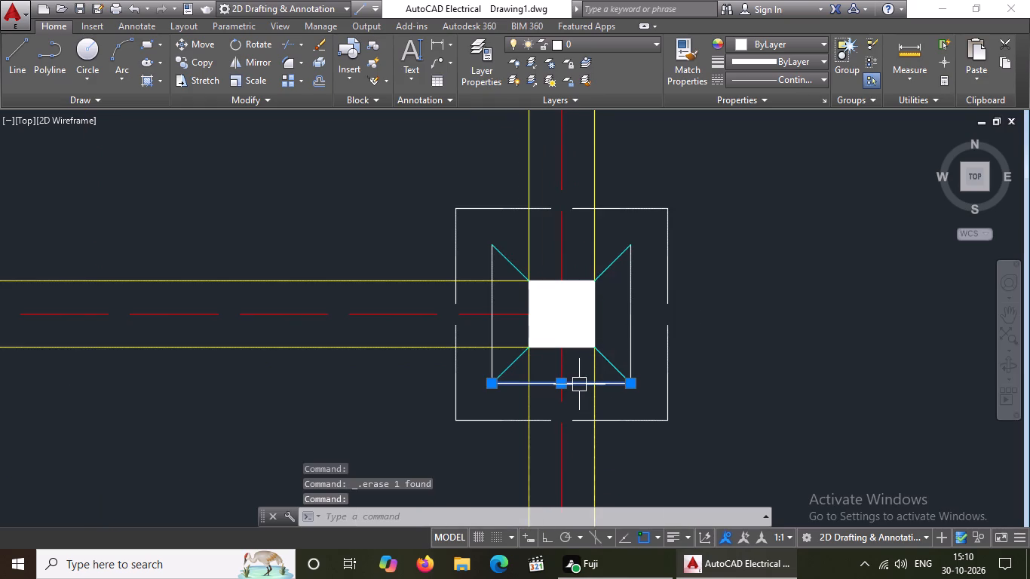
key(Delete)
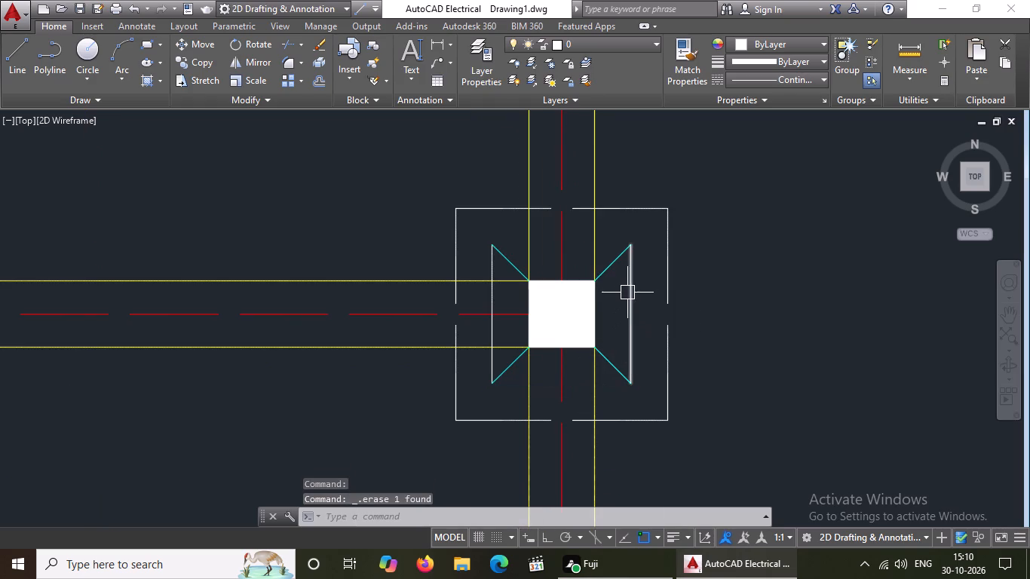
click(630, 291)
key(Delete)
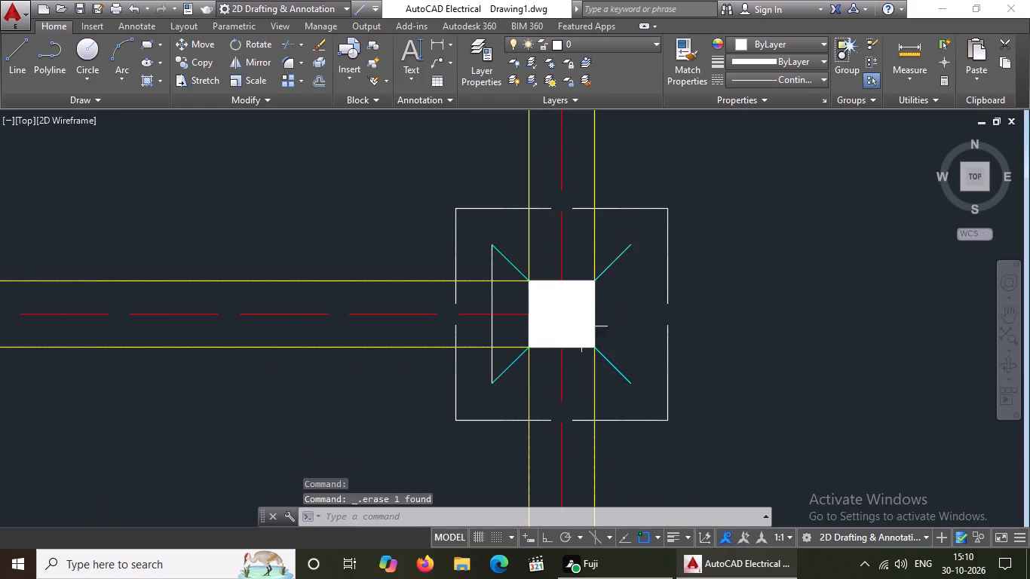
click(492, 329)
key(Delete)
Erase the four white inner-square lines of the third-column footing at the left end of the right bay's lowest intermediate beam.
scroll(501, 308, down, 4)
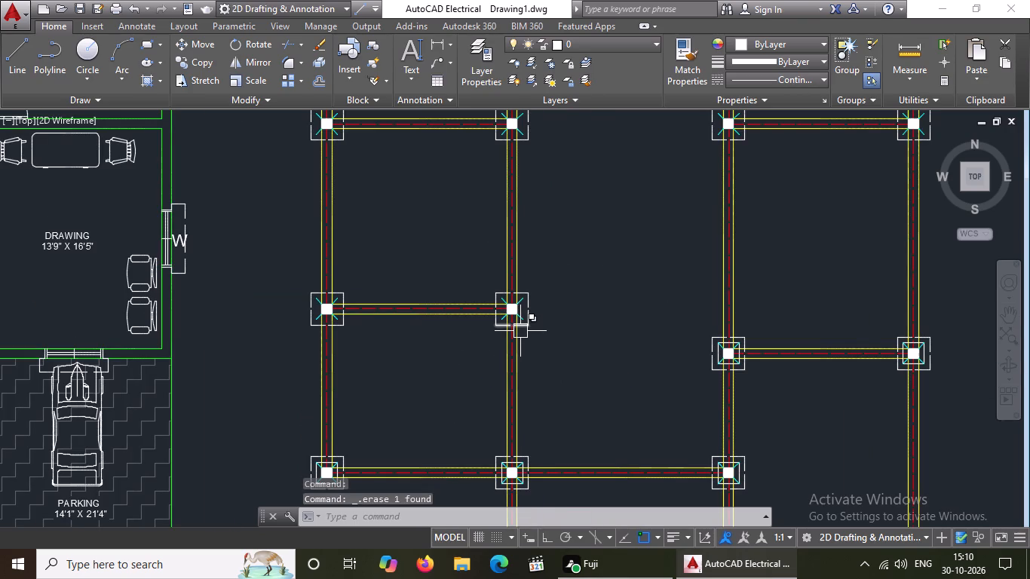
scroll(737, 351, up, 4)
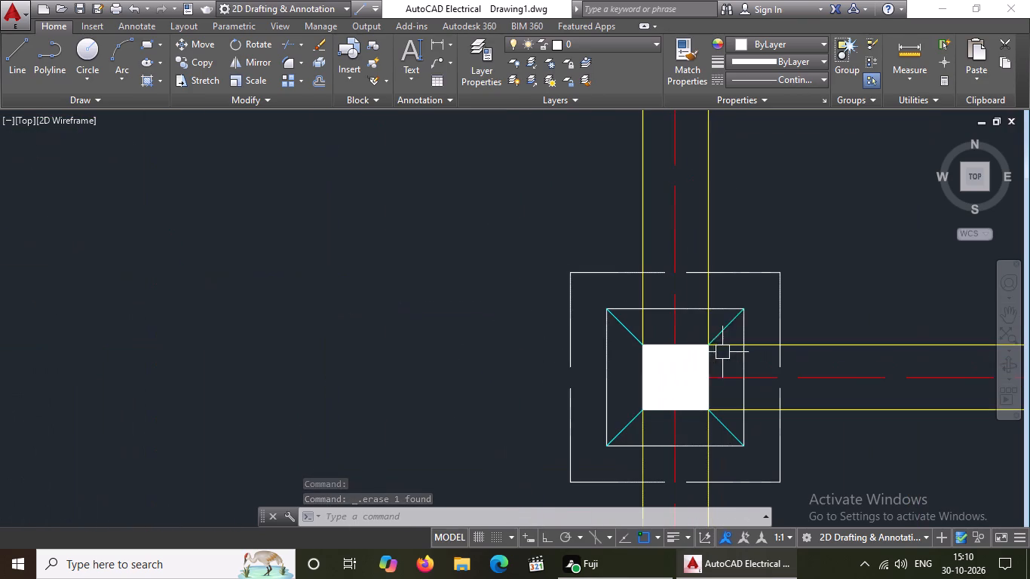
click(691, 308)
key(Delete)
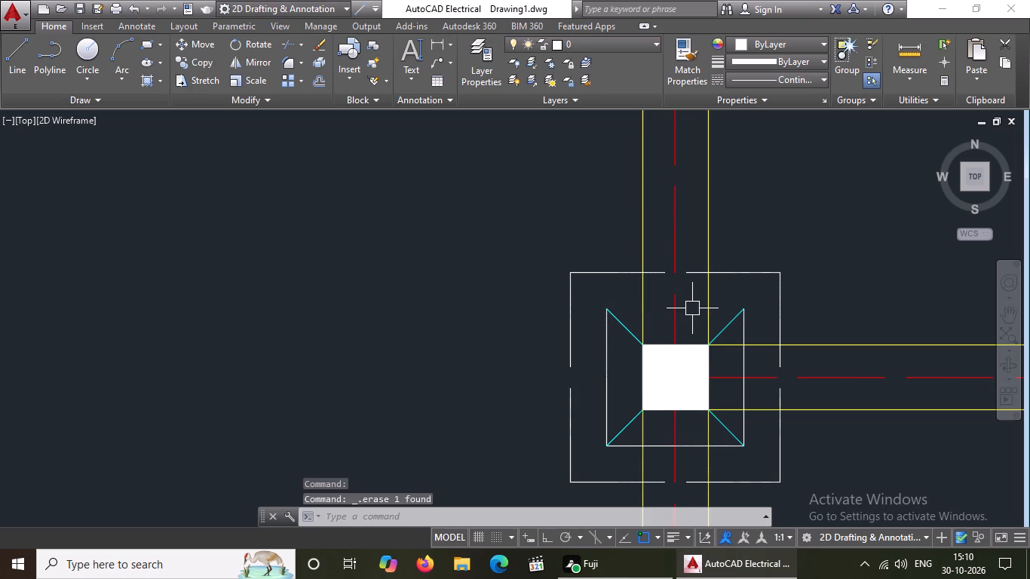
click(743, 362)
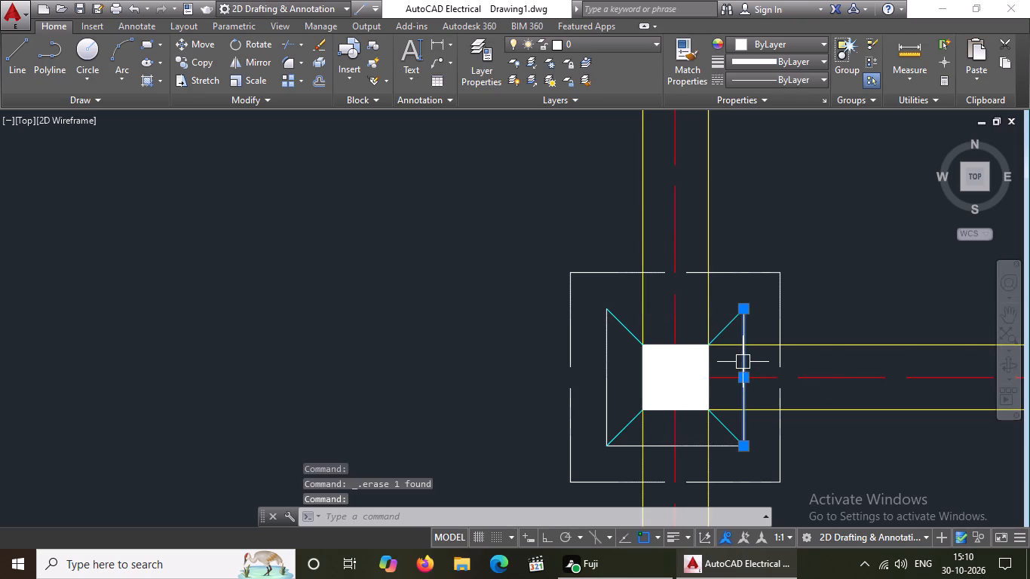
key(Delete)
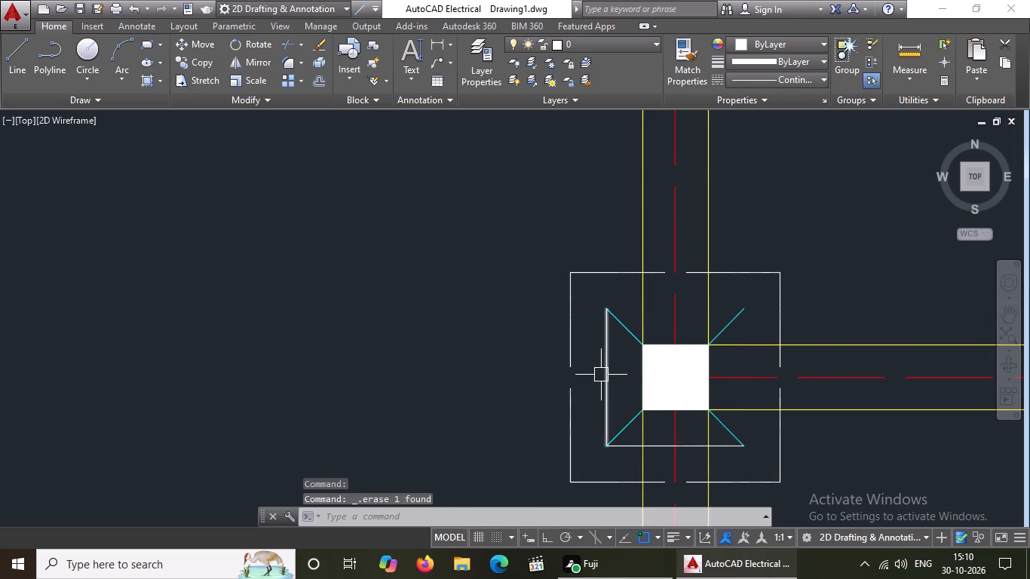
click(599, 375)
click(605, 369)
click(610, 366)
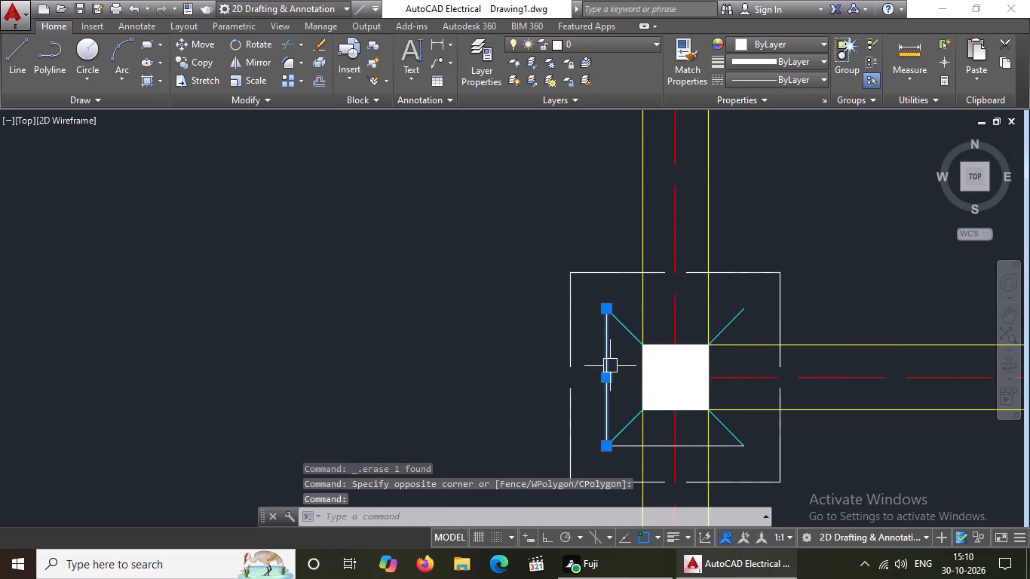
key(Delete)
click(690, 446)
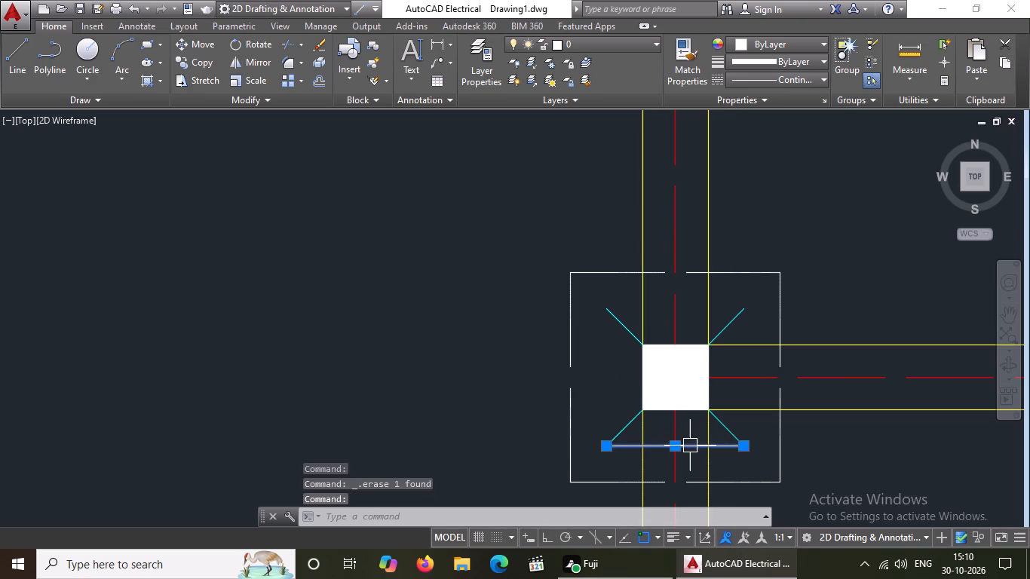
key(Delete)
Erase the four white inner-square lines of the rightmost footing at the other end of the right bay's lowest intermediate beam.
scroll(689, 437, down, 4)
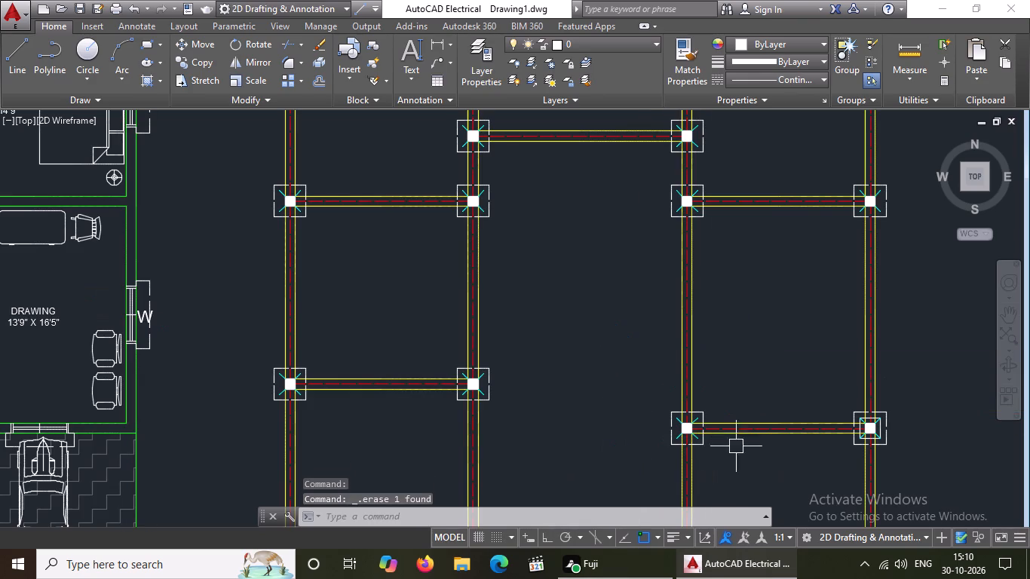
scroll(878, 458, up, 3)
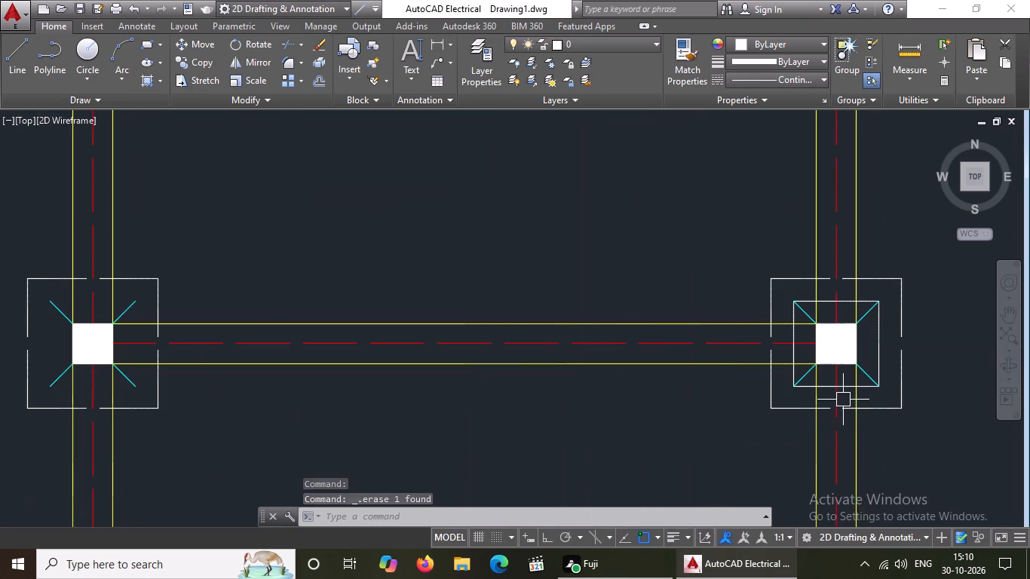
scroll(843, 399, up, 3)
click(848, 348)
key(Delete)
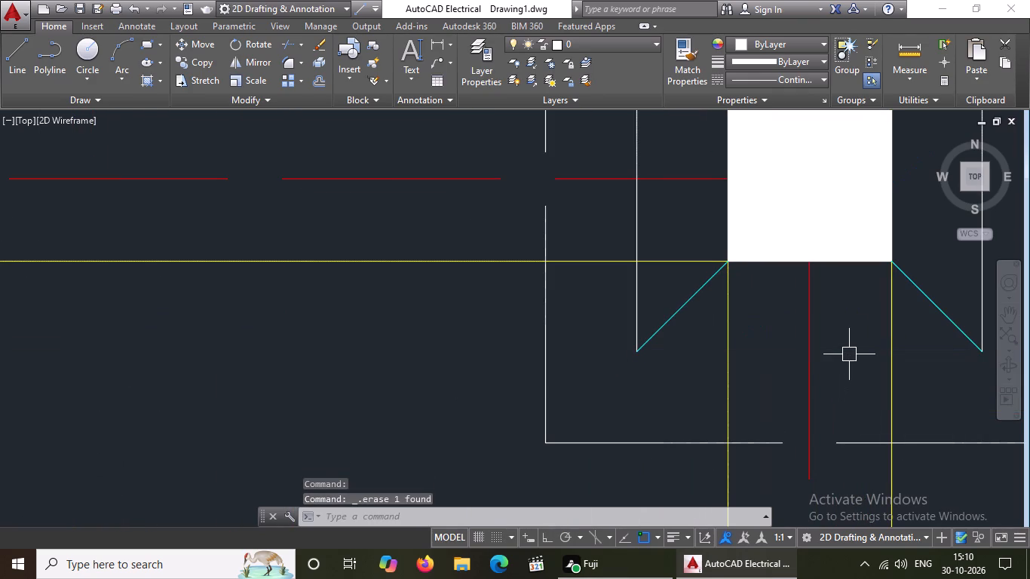
click(638, 290)
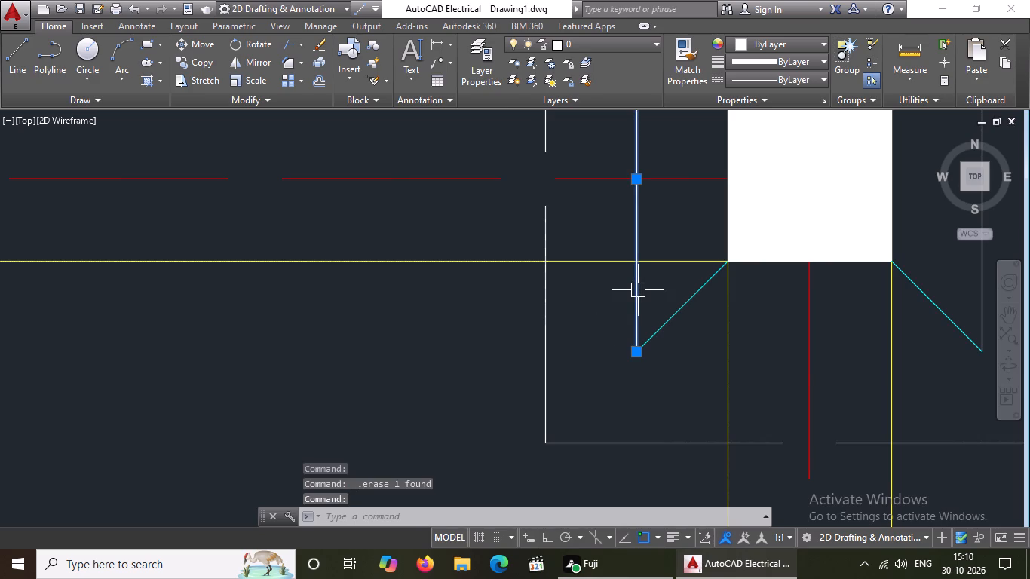
key(Delete)
scroll(635, 302, down, 5)
scroll(653, 266, up, 3)
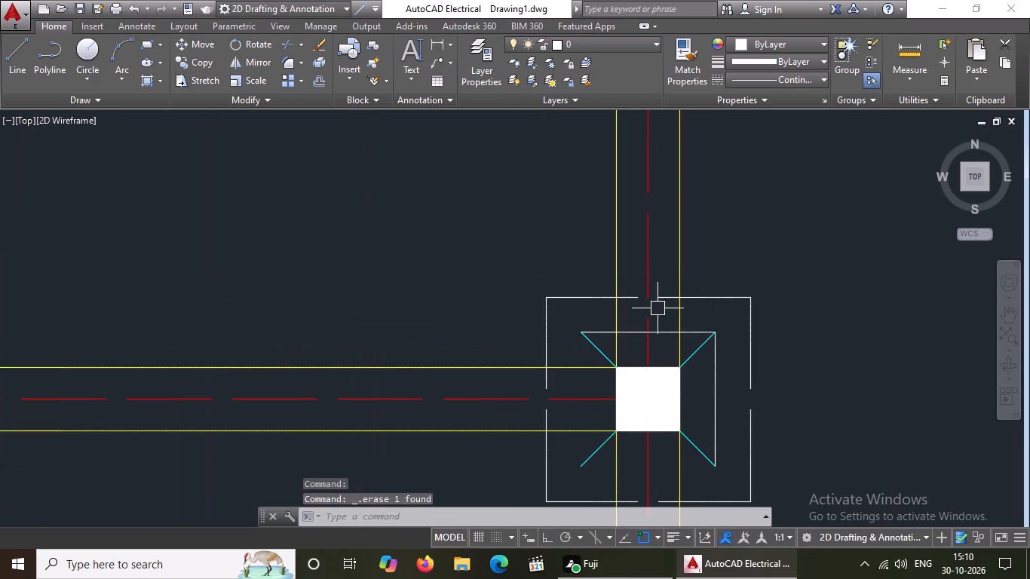
click(660, 333)
key(Delete)
click(710, 406)
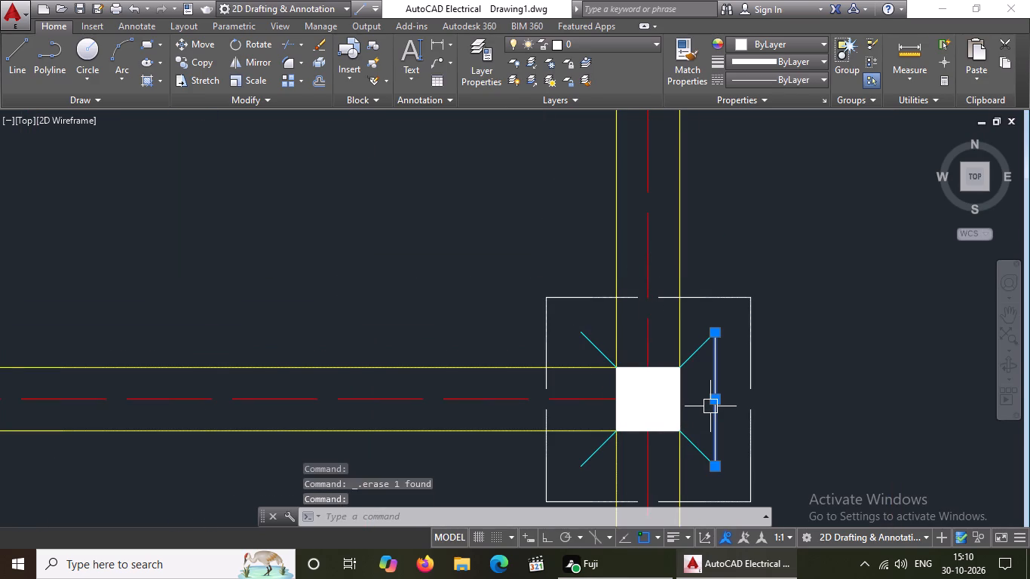
key(Delete)
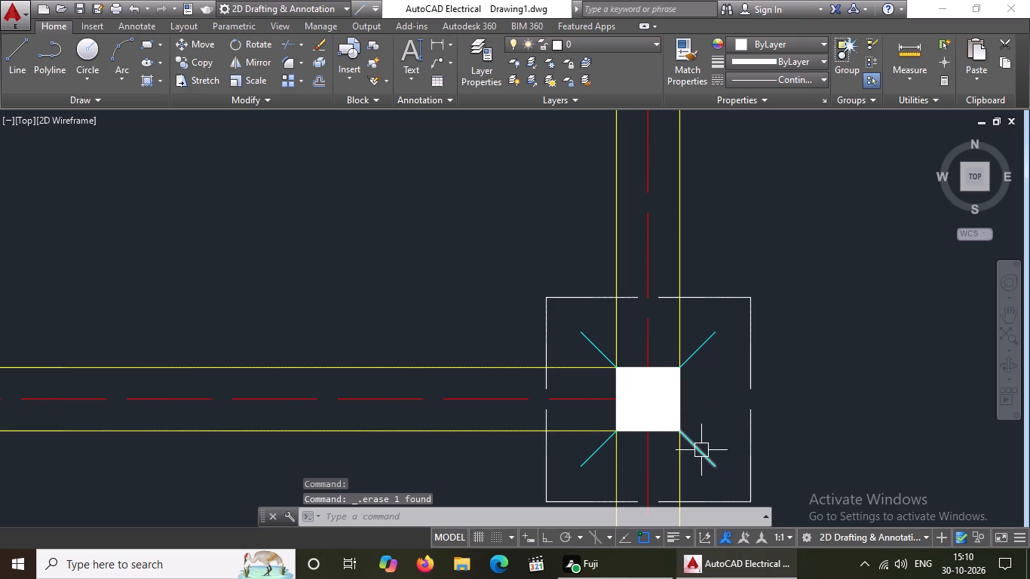
Erase the four white inner-square lines of the leftmost footing in the second-to-last row, at the plan's lower-left corner.
scroll(694, 406, down, 4)
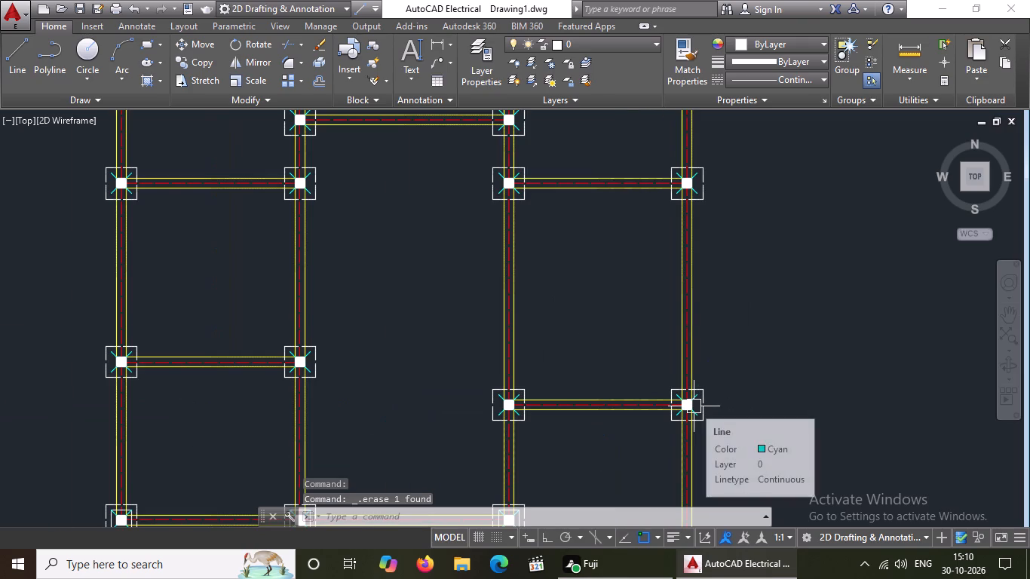
scroll(621, 377, down, 3)
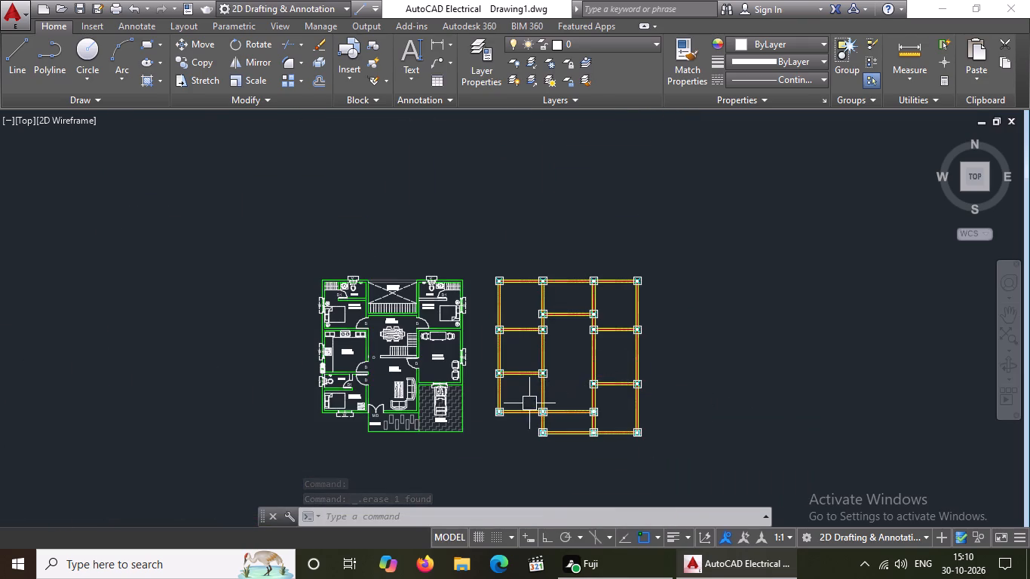
scroll(529, 403, up, 3)
scroll(404, 440, up, 6)
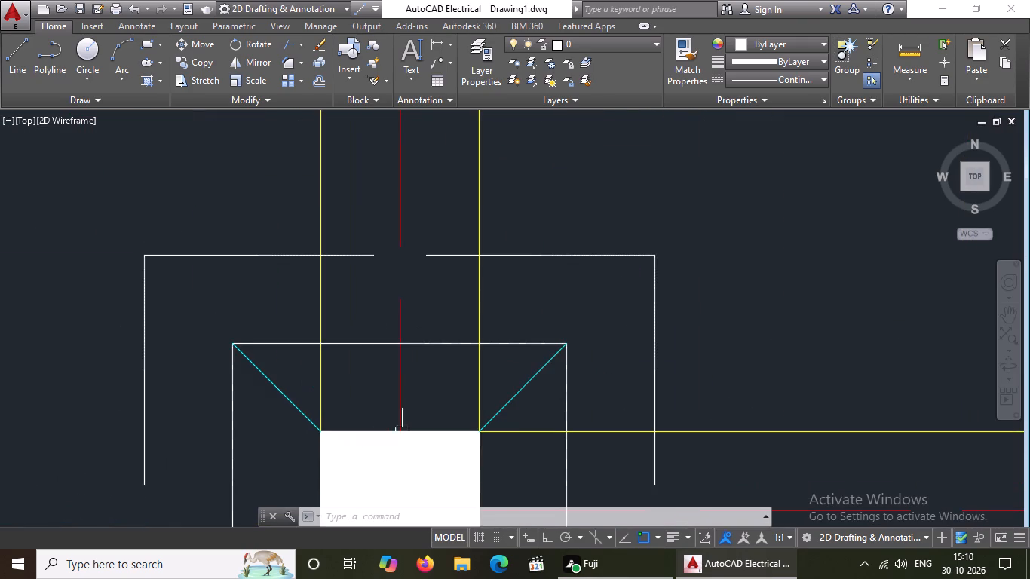
click(449, 346)
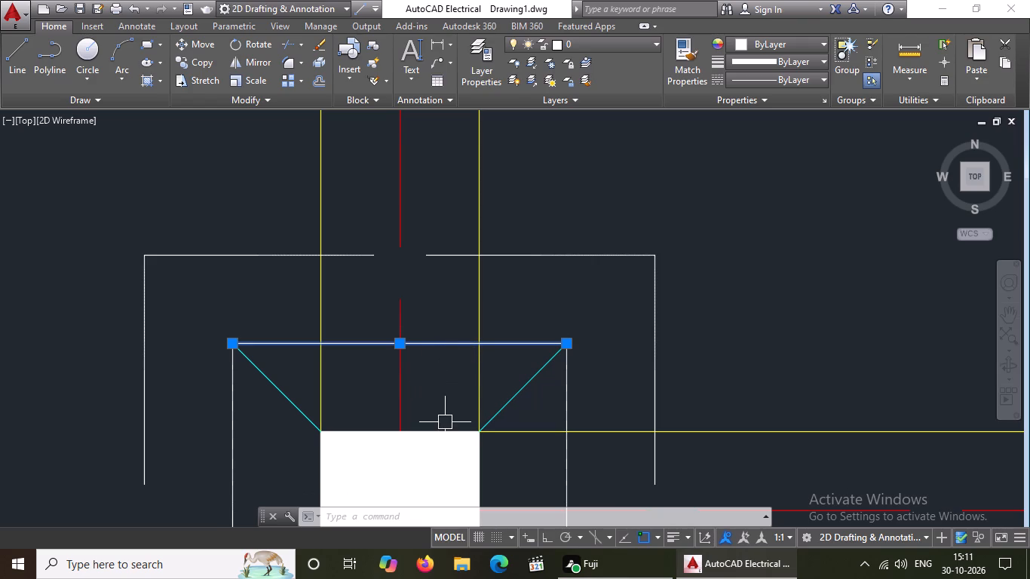
key(Delete)
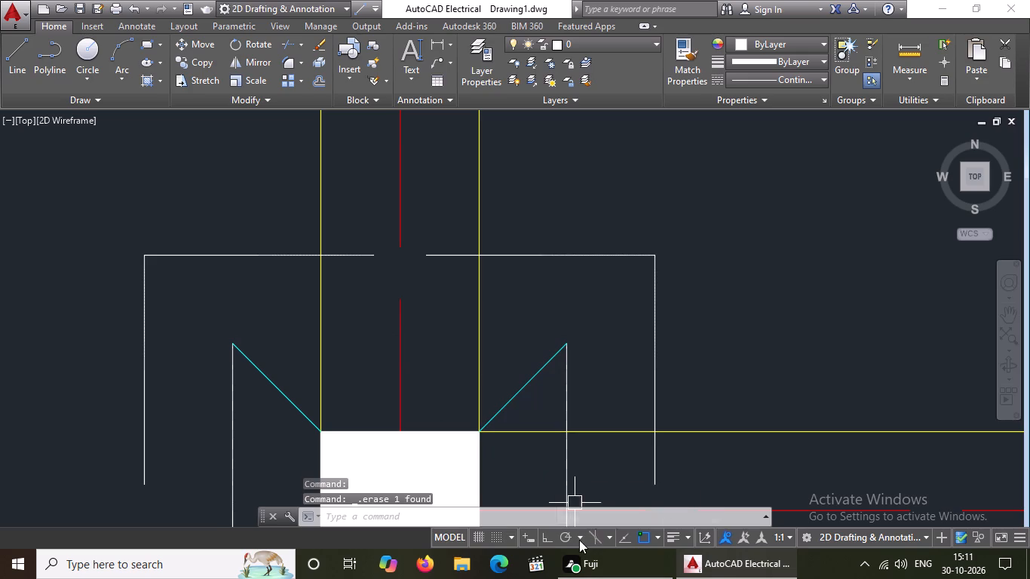
scroll(581, 538, down, 4)
scroll(541, 360, down, 9)
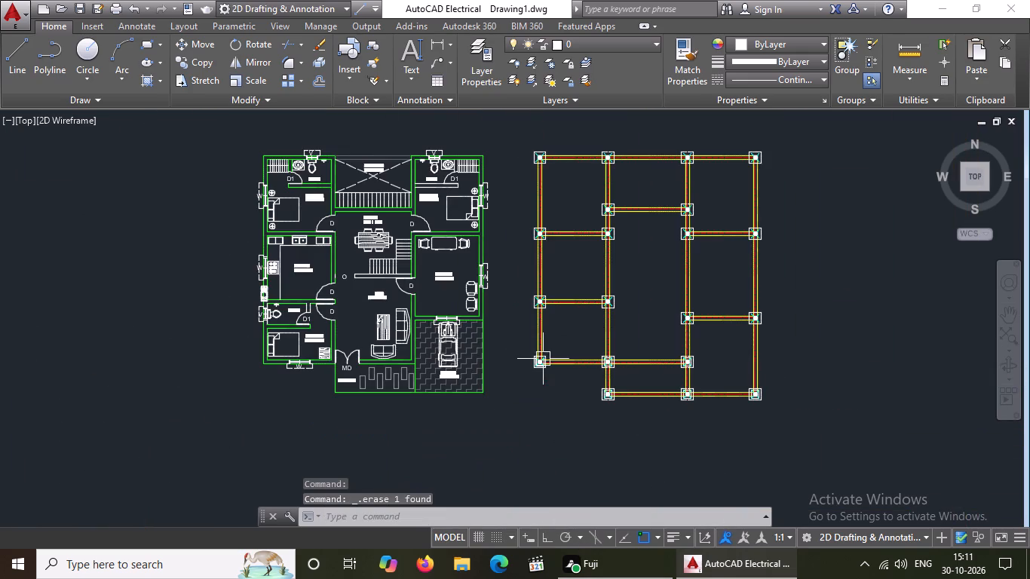
scroll(752, 333, up, 2)
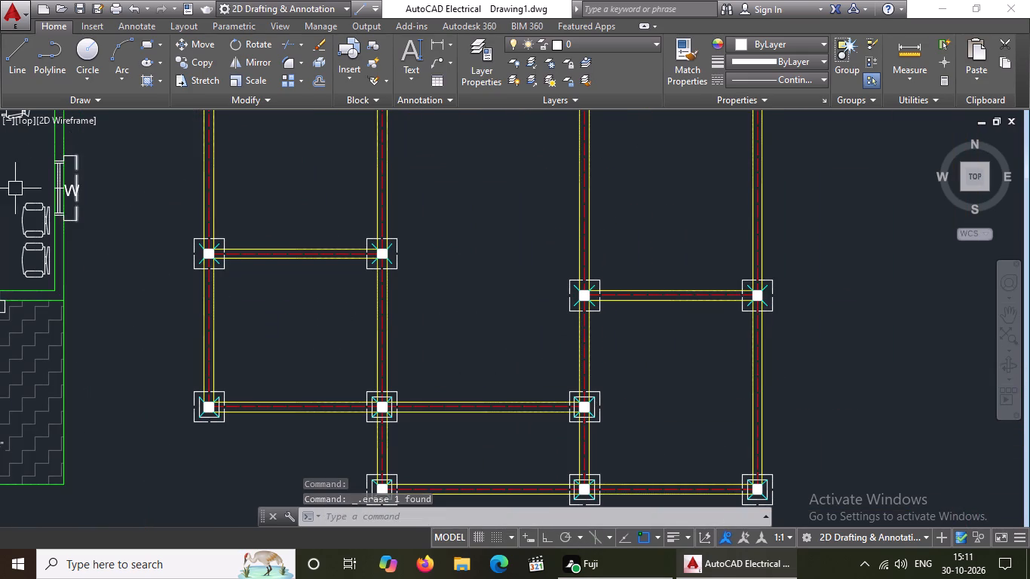
scroll(185, 433, up, 3)
click(234, 327)
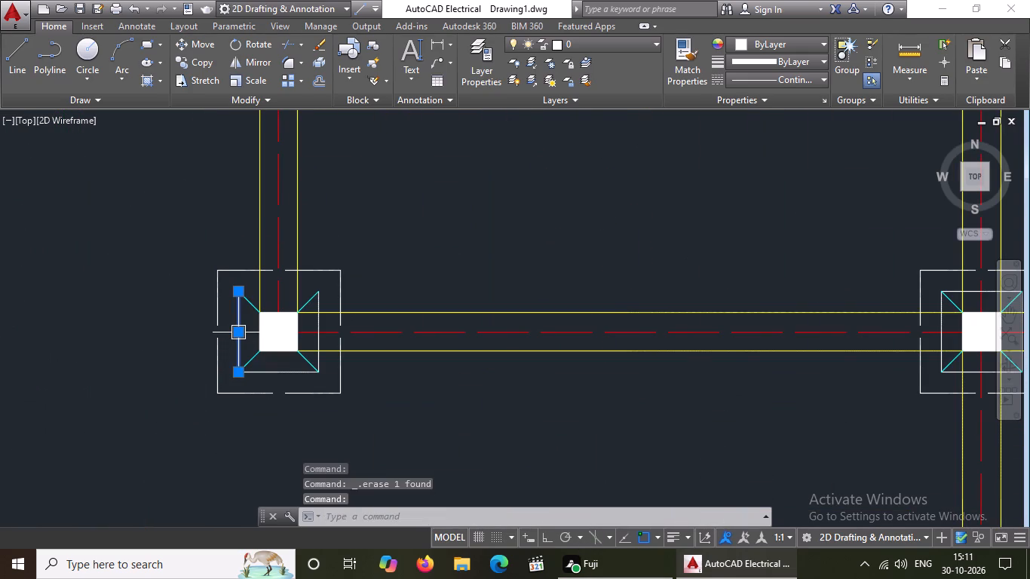
key(Delete)
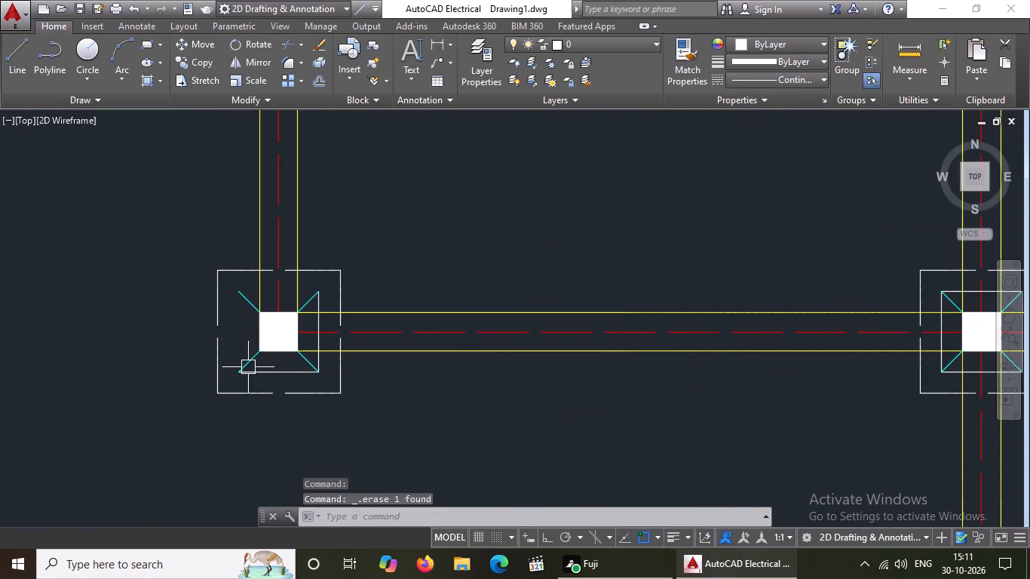
click(271, 374)
key(Delete)
scroll(319, 307, up, 3)
click(311, 370)
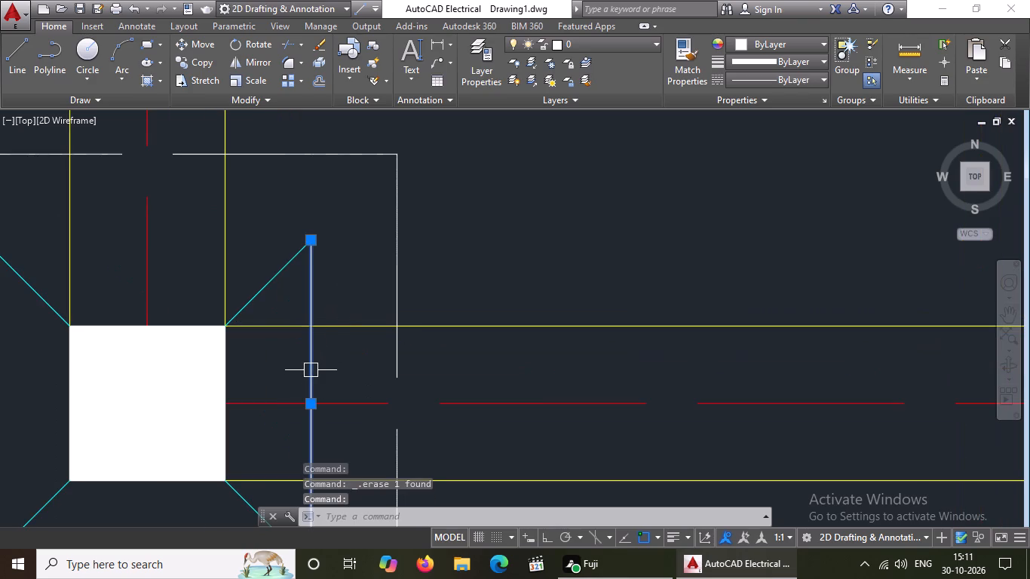
key(Delete)
Erase the four white inner-square lines of the second-column footing in the second-to-last row, where beams meet from all four sides.
scroll(319, 330, down, 7)
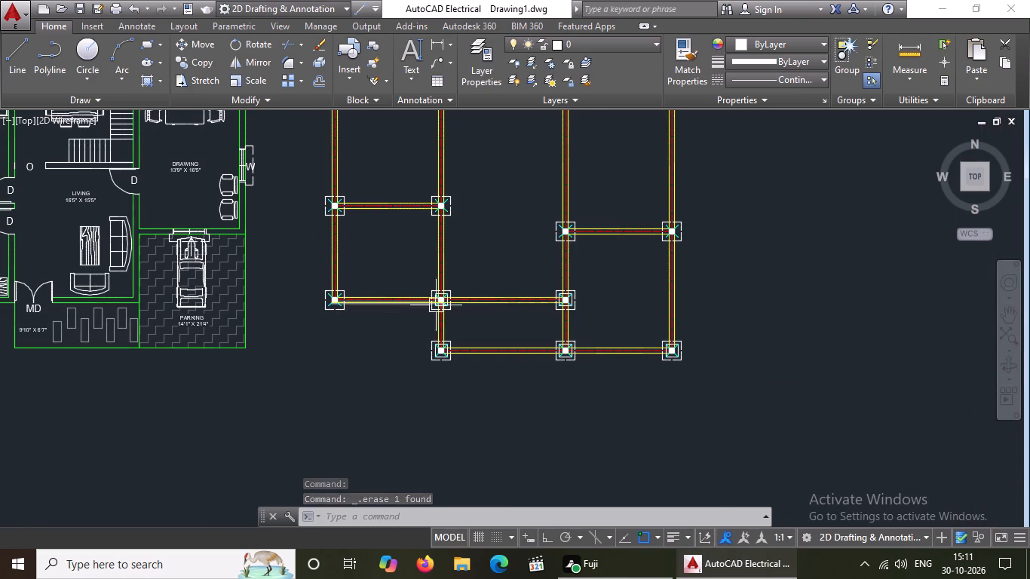
scroll(440, 305, up, 7)
scroll(426, 307, down, 5)
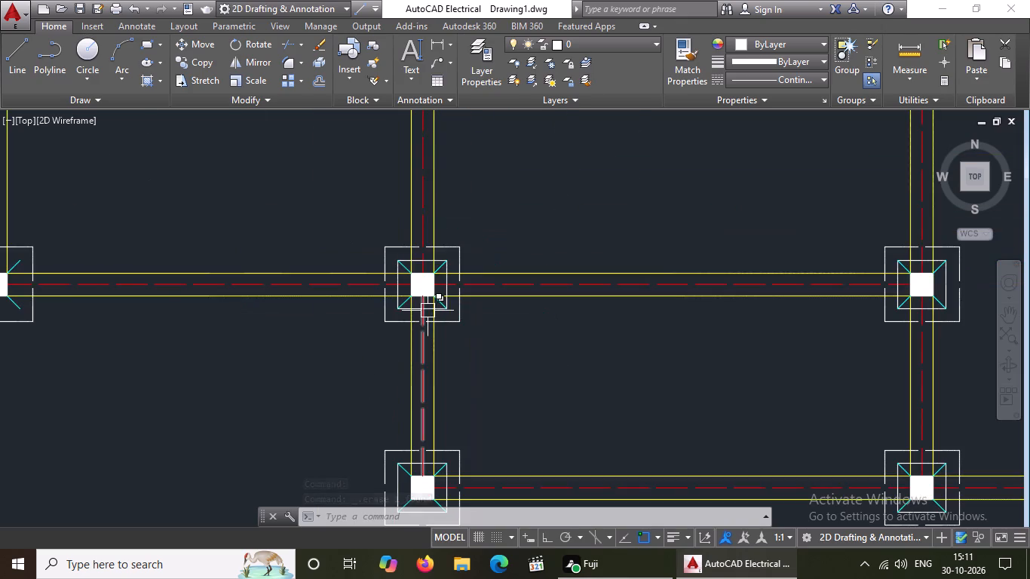
scroll(428, 311, down, 4)
middle_drag(483, 449, 483, 510)
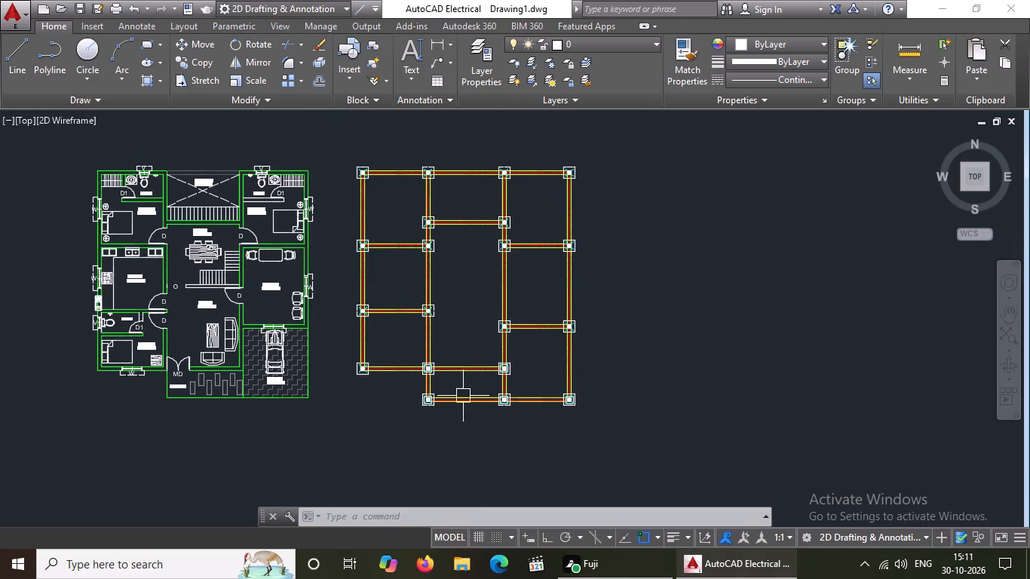
scroll(454, 314, up, 2)
scroll(454, 305, down, 2)
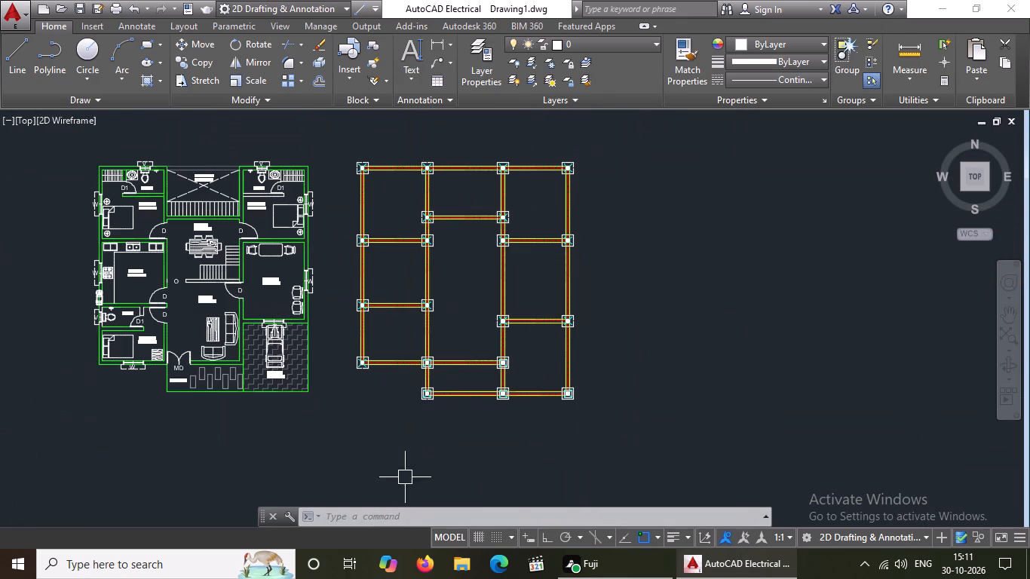
scroll(431, 365, up, 7)
click(416, 392)
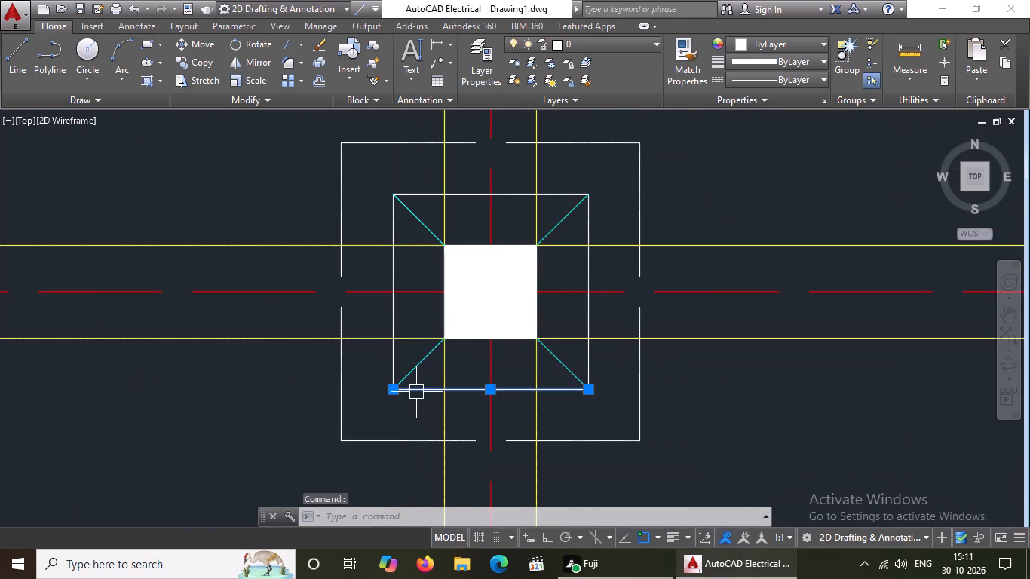
key(Delete)
click(391, 351)
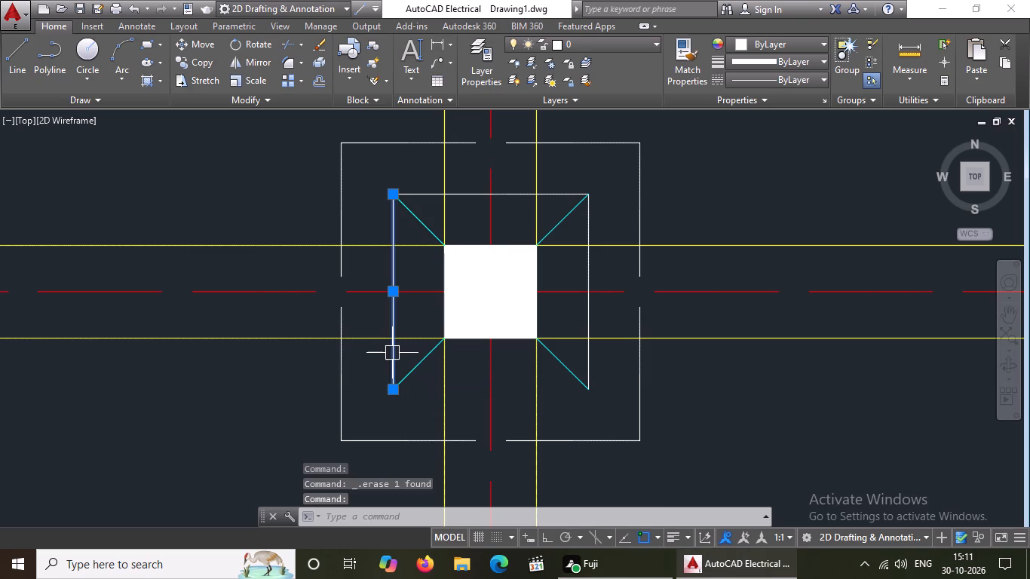
key(Delete)
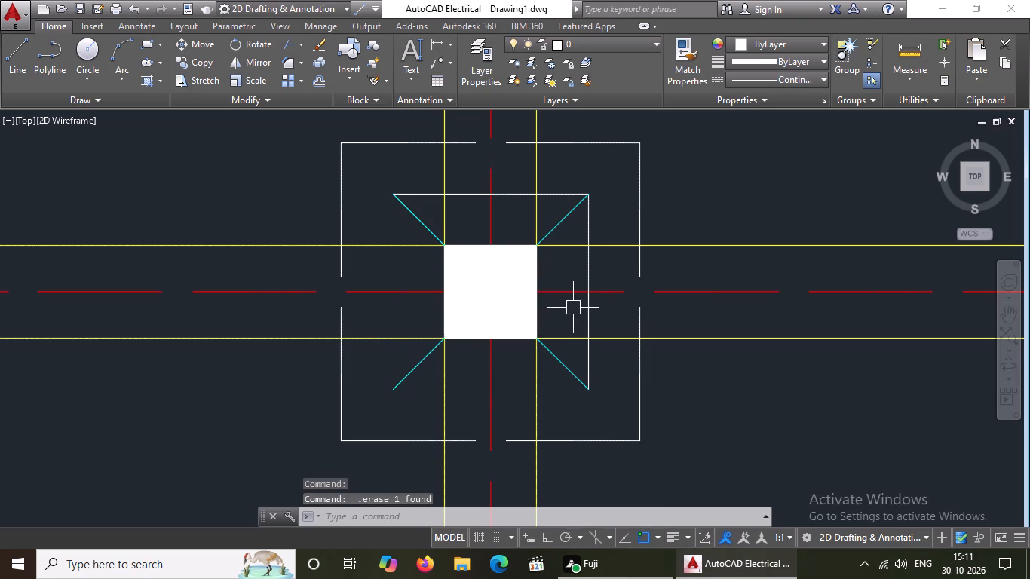
click(593, 309)
key(Delete)
click(517, 190)
key(Delete)
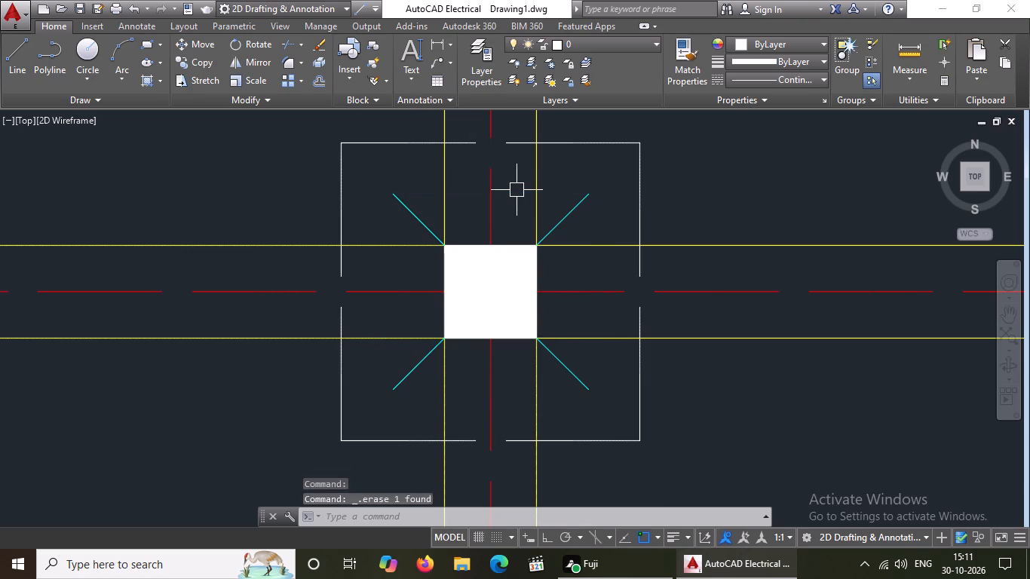
Erase the four white inner-square lines of the third-column footing at the right end of the second-to-last row's beam.
scroll(497, 286, down, 4)
scroll(501, 348, down, 1)
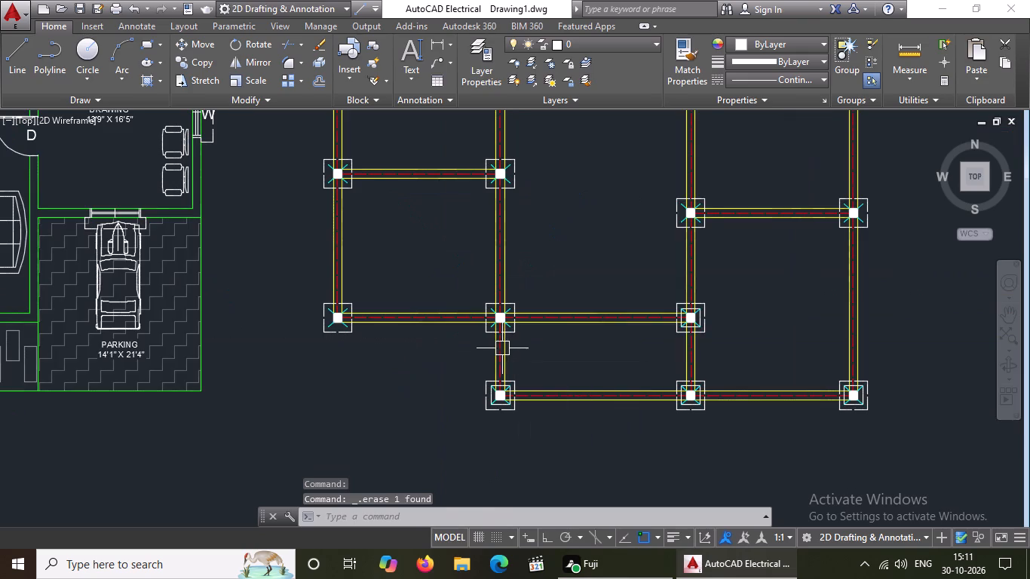
right_drag(504, 351, 515, 362)
click(771, 350)
scroll(735, 338, up, 2)
click(735, 338)
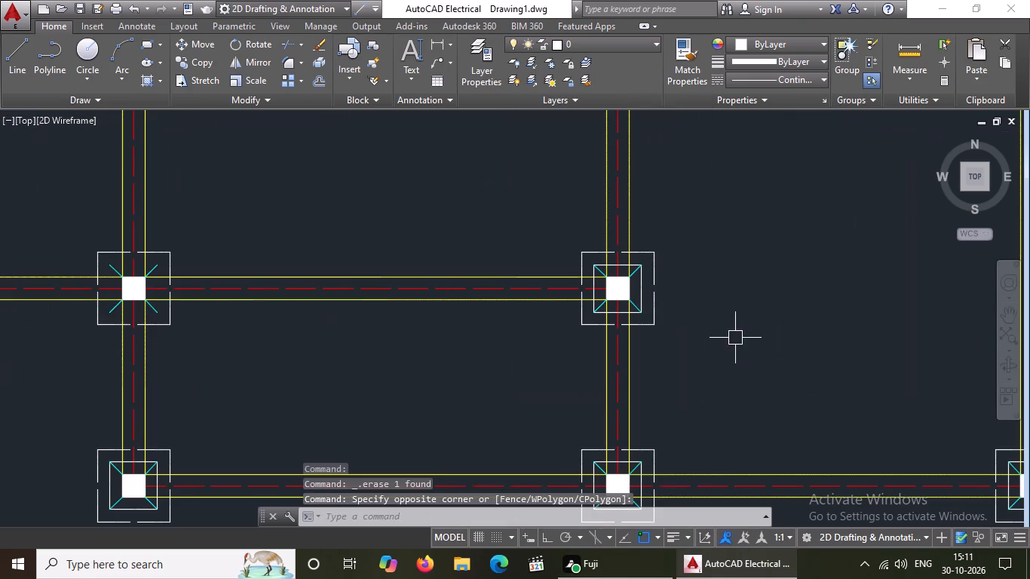
scroll(617, 305, up, 2)
click(676, 258)
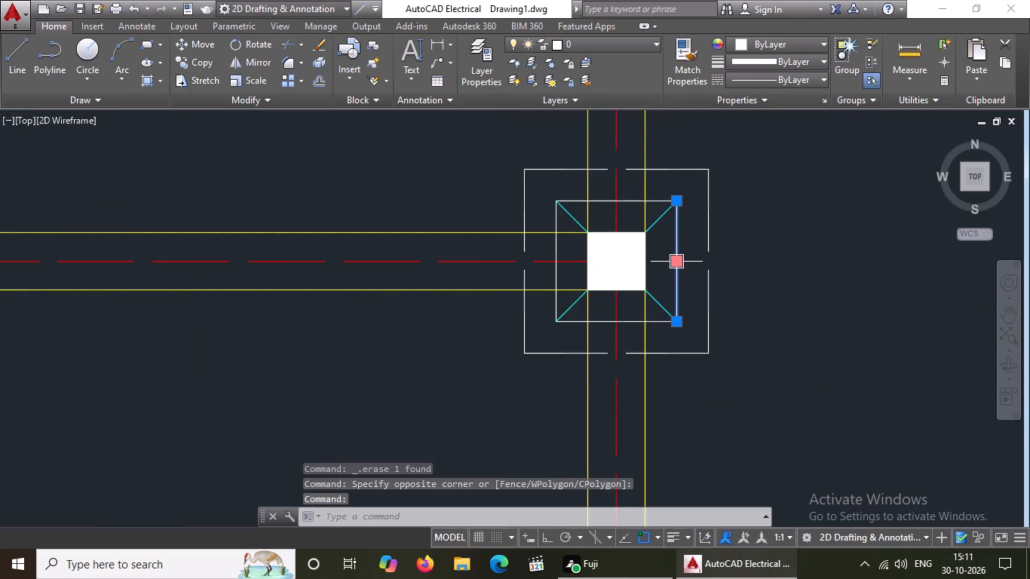
key(Delete)
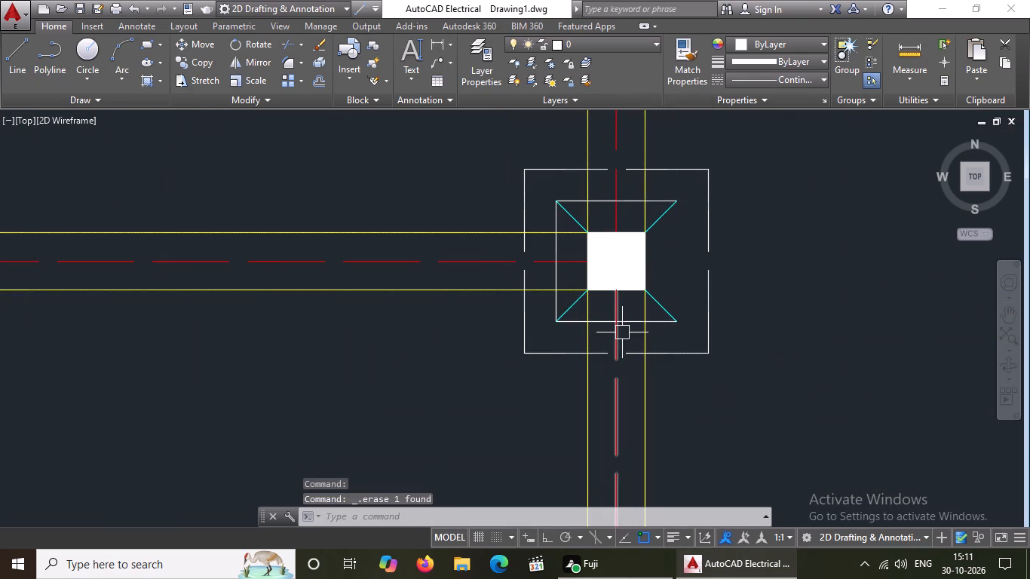
click(626, 321)
key(Delete)
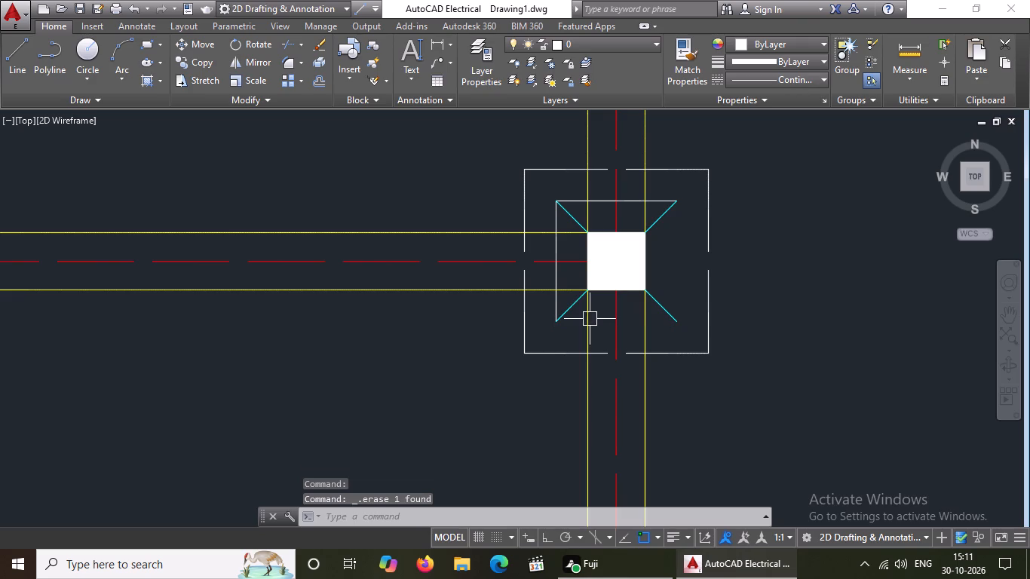
click(555, 274)
key(Delete)
click(593, 204)
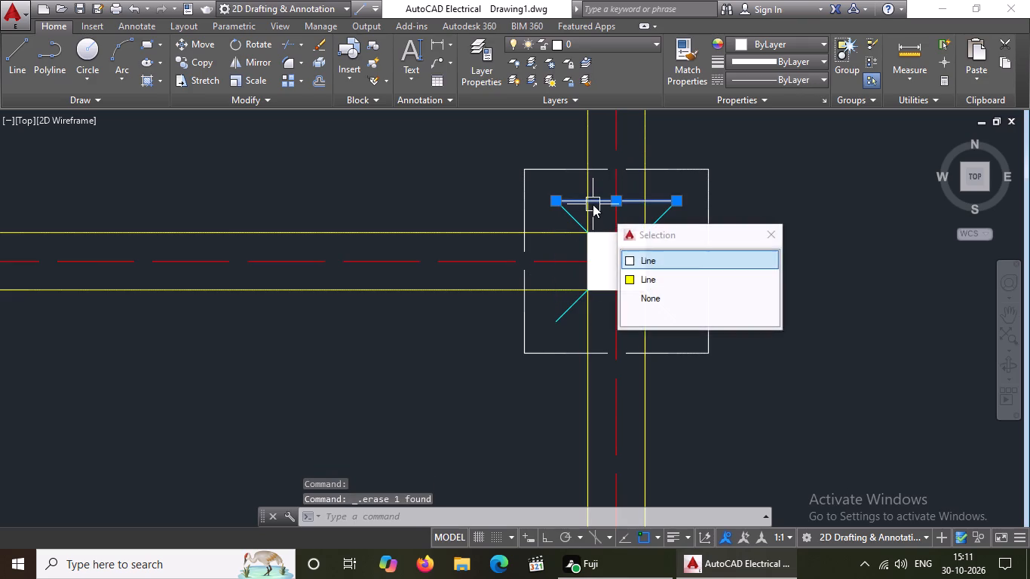
key(Delete)
Erase the four white inner-square lines of the leftmost footing in the plan's bottom row.
scroll(590, 213, down, 4)
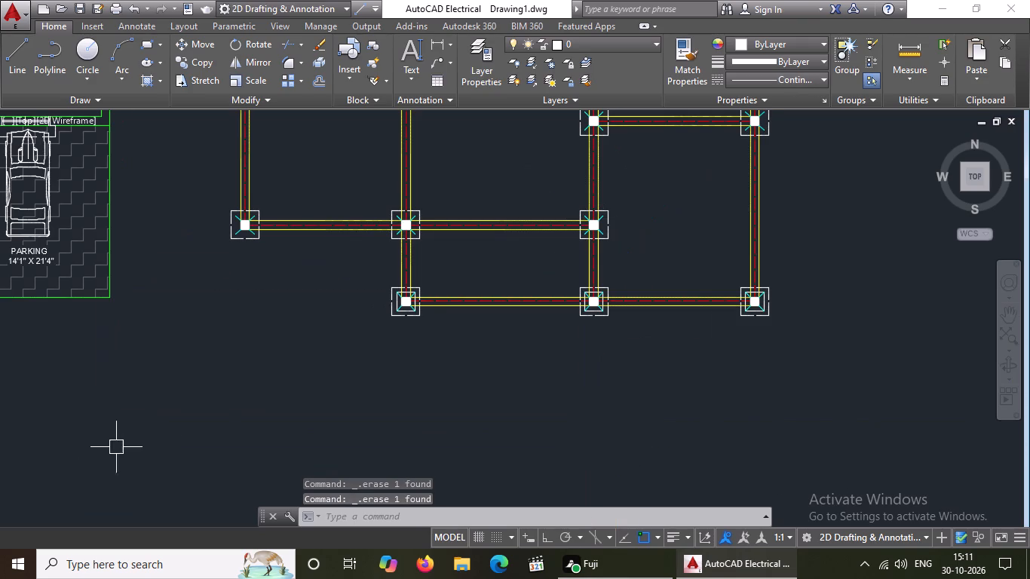
scroll(406, 304, up, 6)
click(397, 408)
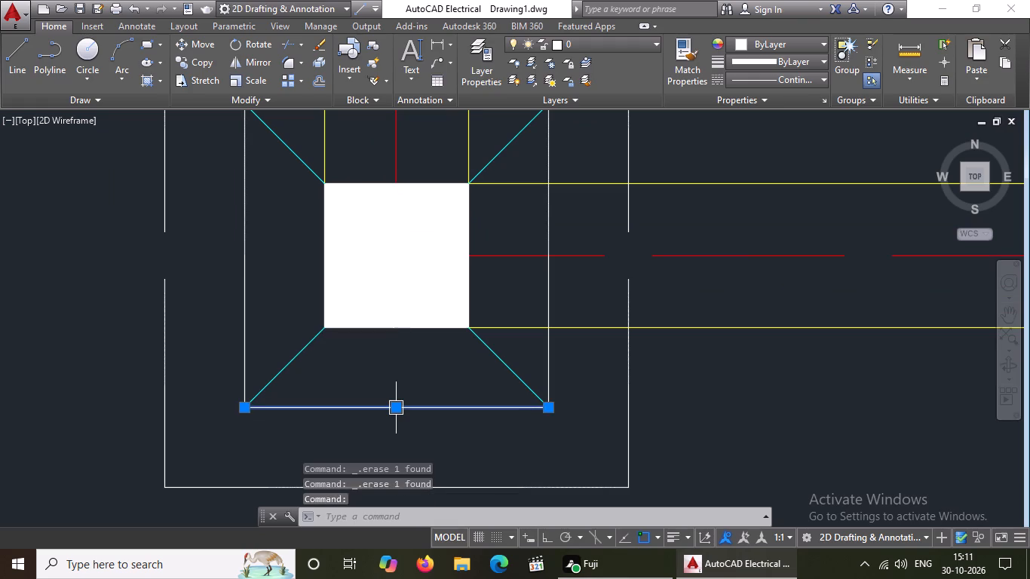
key(Delete)
click(564, 291)
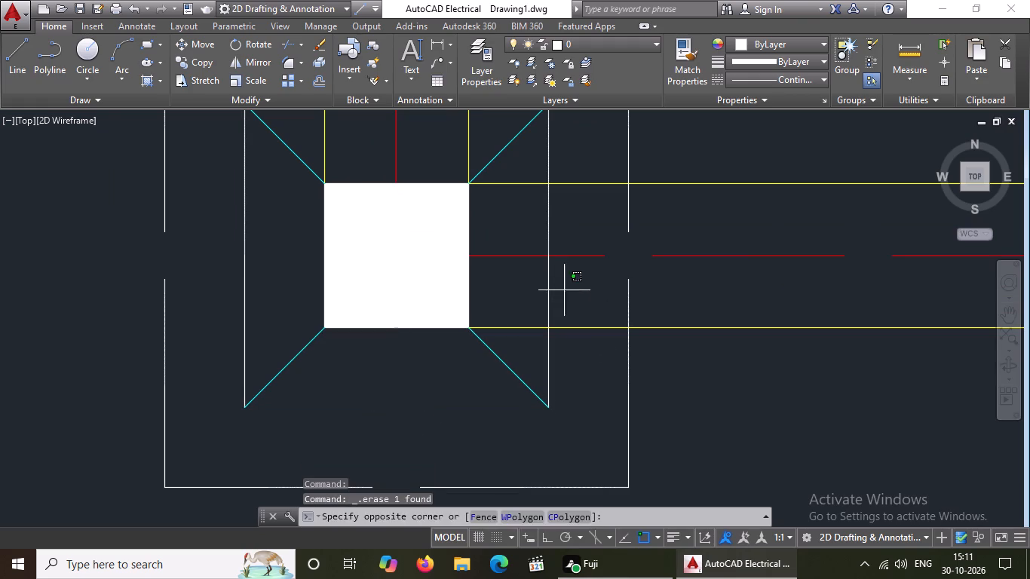
click(519, 292)
key(Delete)
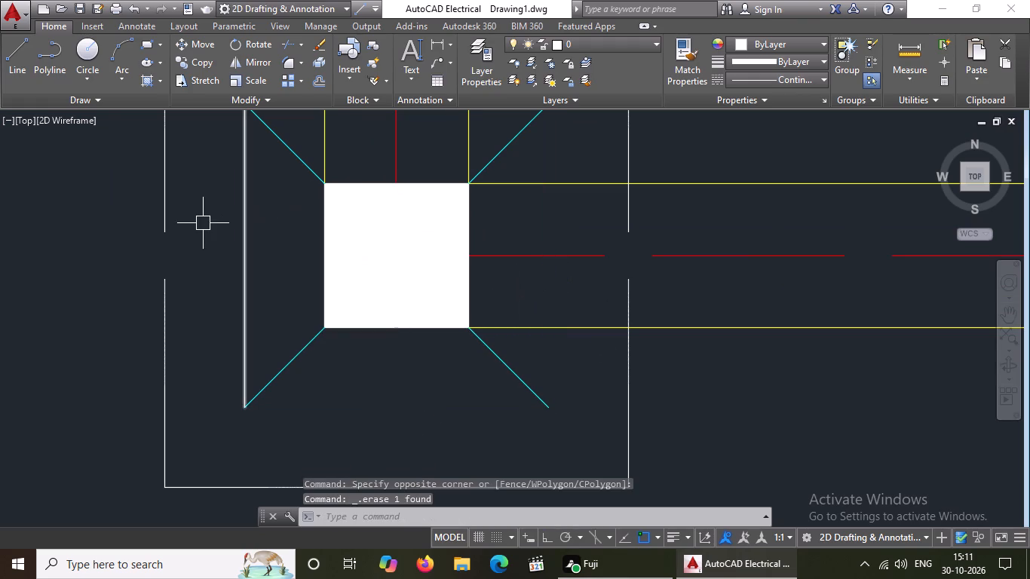
drag(204, 224, 211, 225)
click(262, 231)
click(263, 231)
click(229, 283)
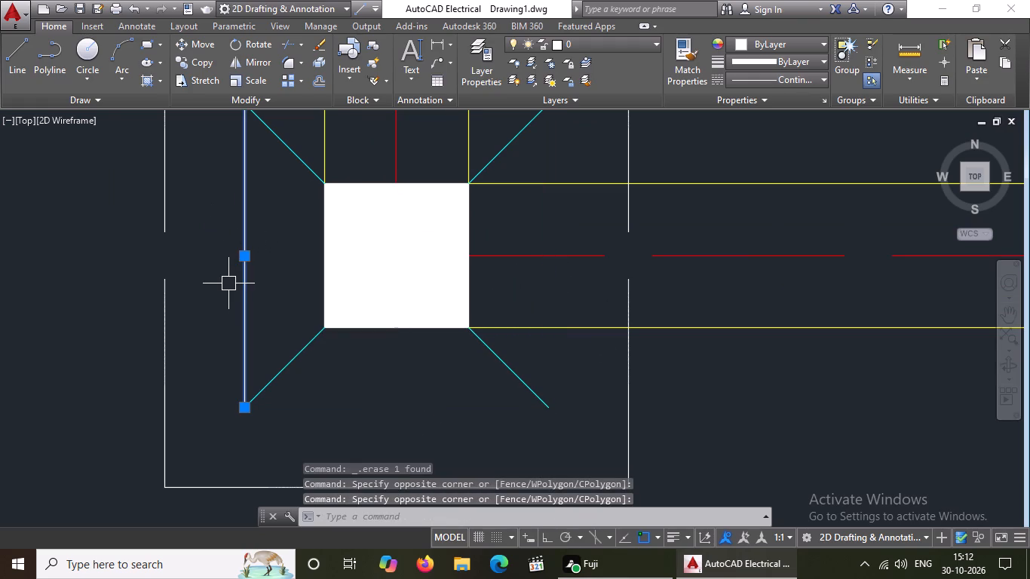
key(Delete)
scroll(235, 296, down, 2)
scroll(302, 199, up, 2)
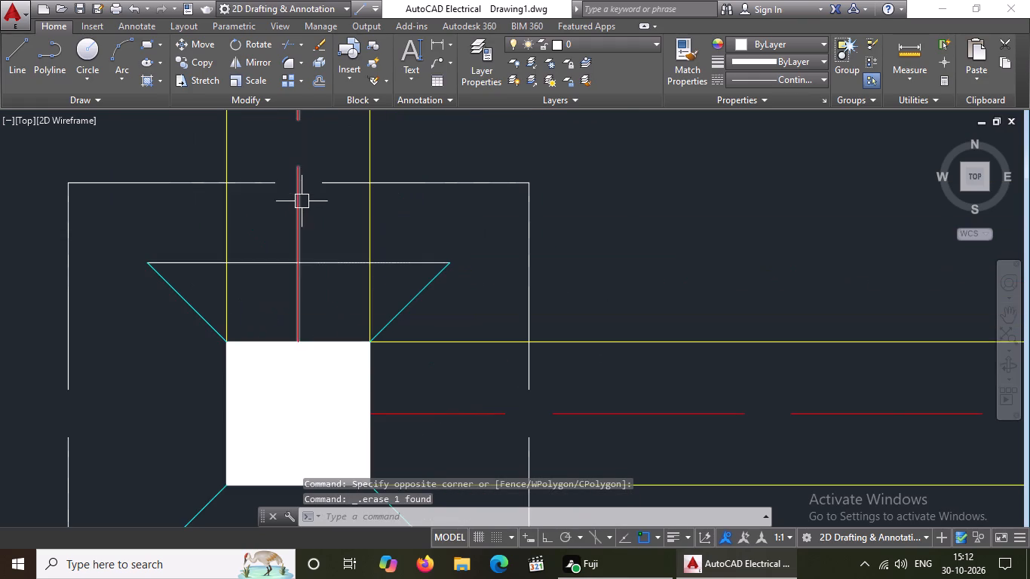
drag(327, 237, 327, 247)
click(317, 305)
key(Delete)
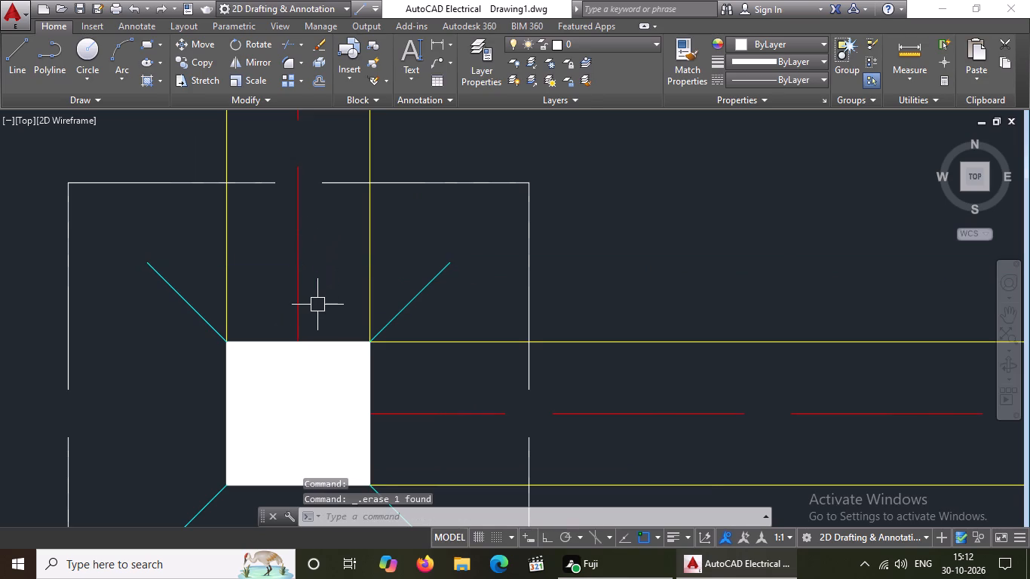
Erase the four white inner-square lines of the middle footing in the plan's bottom row.
scroll(362, 492, down, 4)
scroll(412, 403, down, 4)
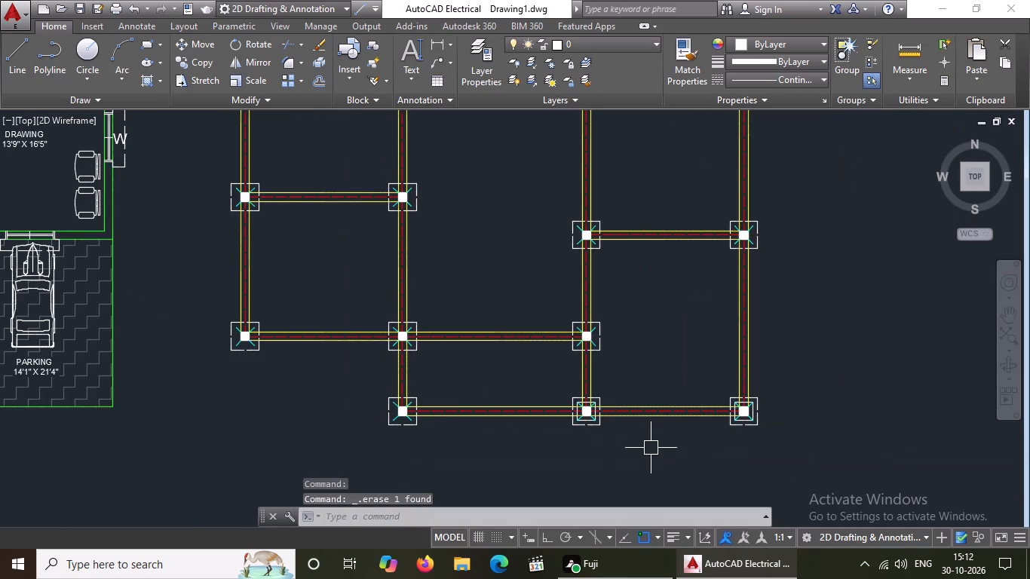
scroll(588, 429, up, 3)
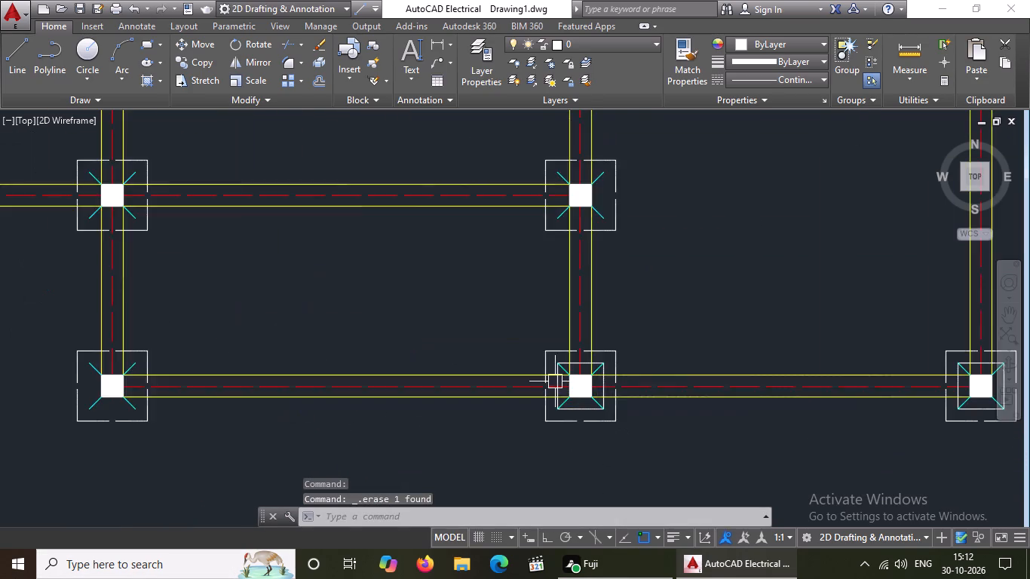
scroll(555, 381, up, 1)
click(615, 439)
click(614, 465)
key(Delete)
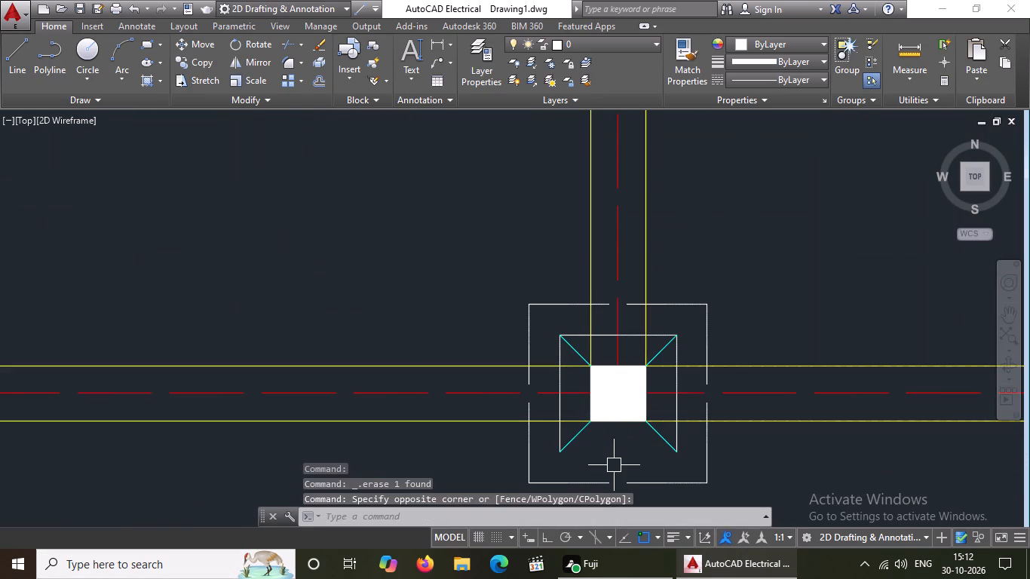
click(691, 406)
click(658, 406)
key(Delete)
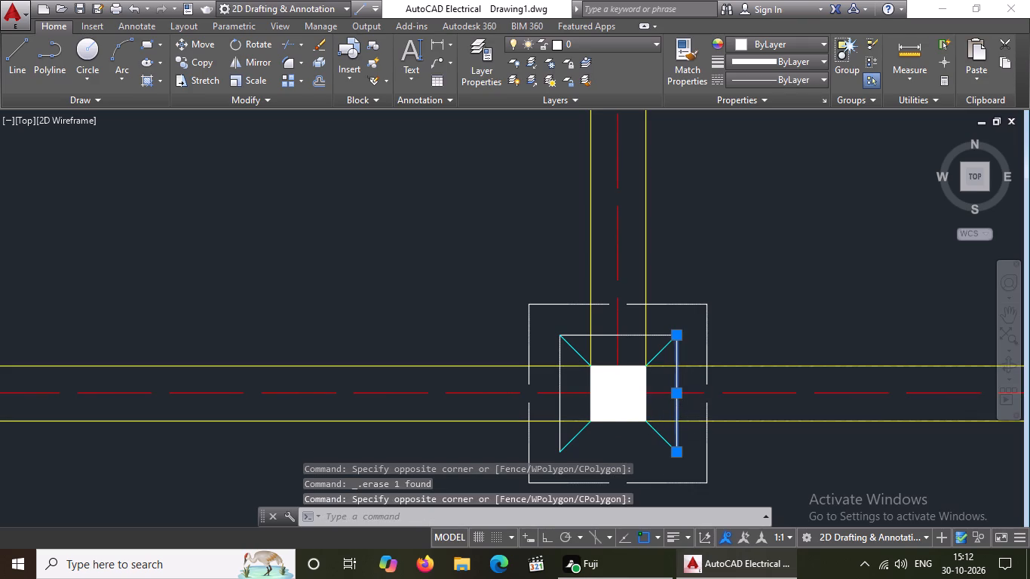
scroll(607, 343, up, 2)
click(592, 302)
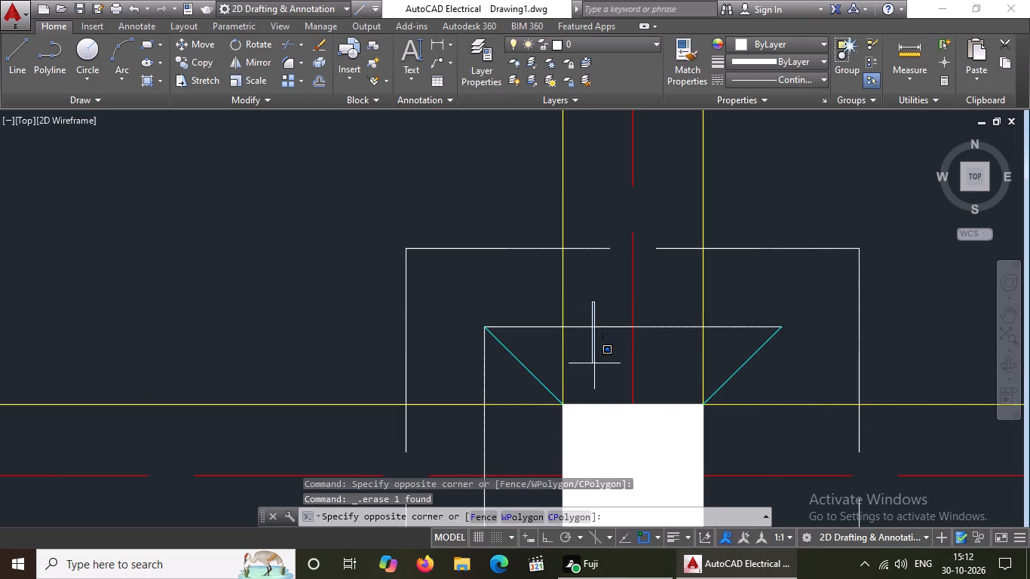
click(594, 365)
click(594, 365)
click(594, 320)
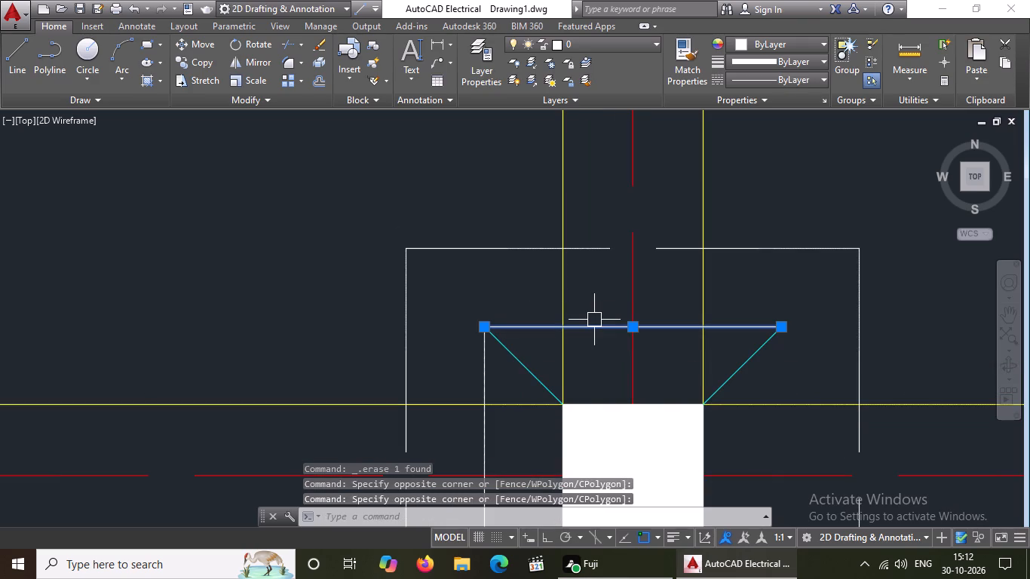
key(Delete)
scroll(604, 312, down, 2)
scroll(570, 381, up, 2)
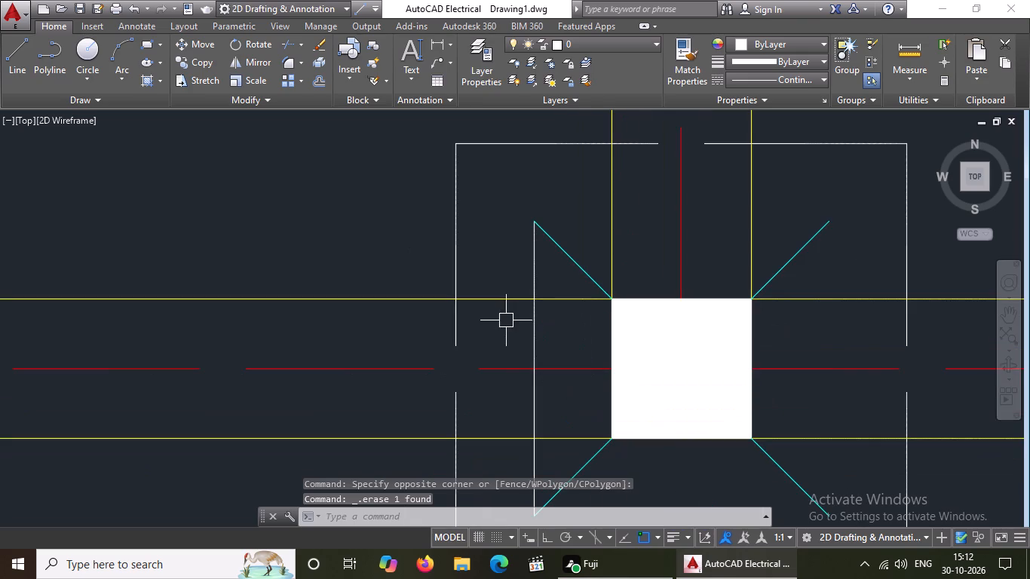
click(505, 322)
click(559, 349)
key(Delete)
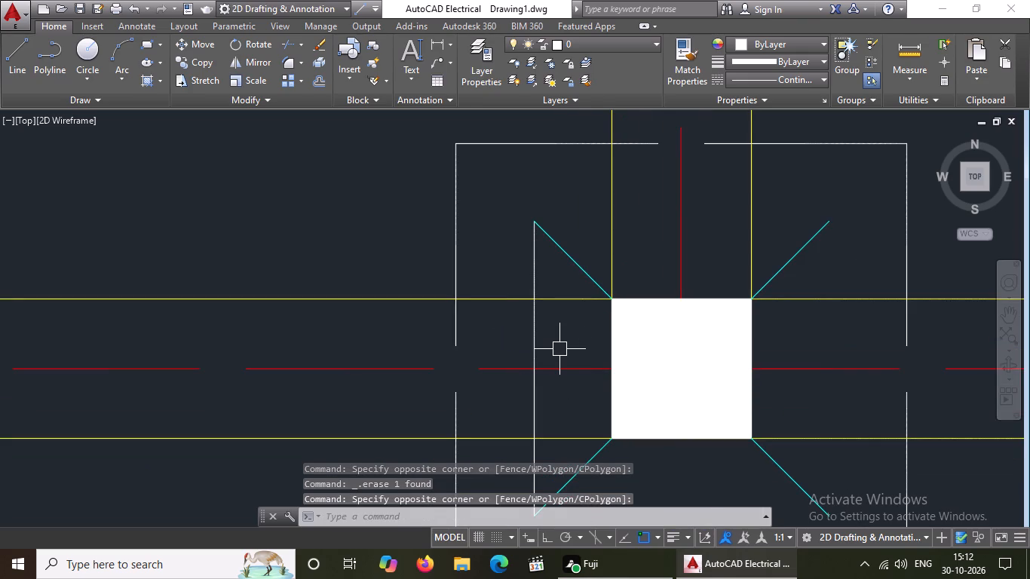
click(560, 349)
click(517, 360)
key(Delete)
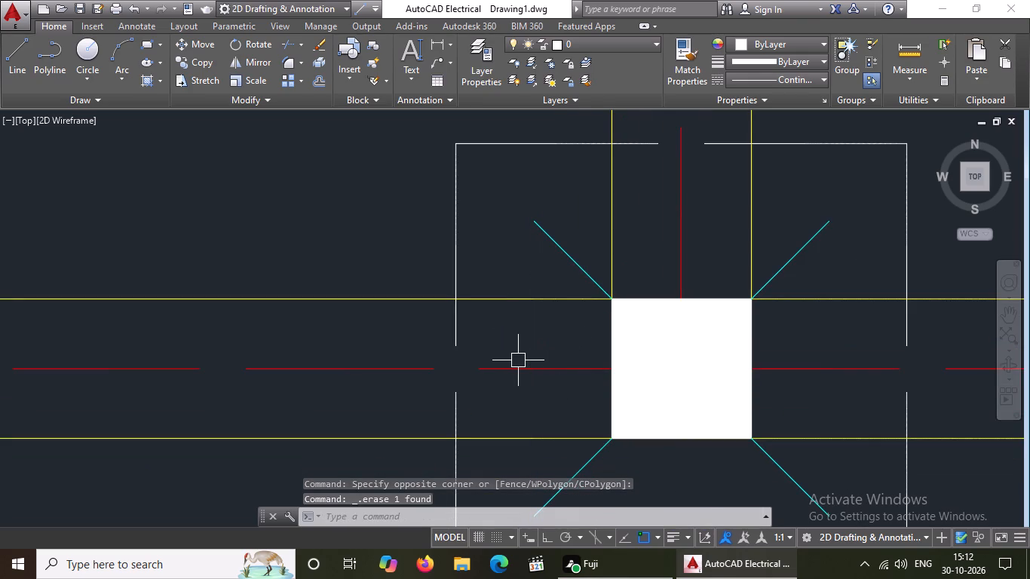
Erase the four white inner-square lines of the rightmost footing in the bottom row, at the plan's lower-right corner.
scroll(518, 360, down, 6)
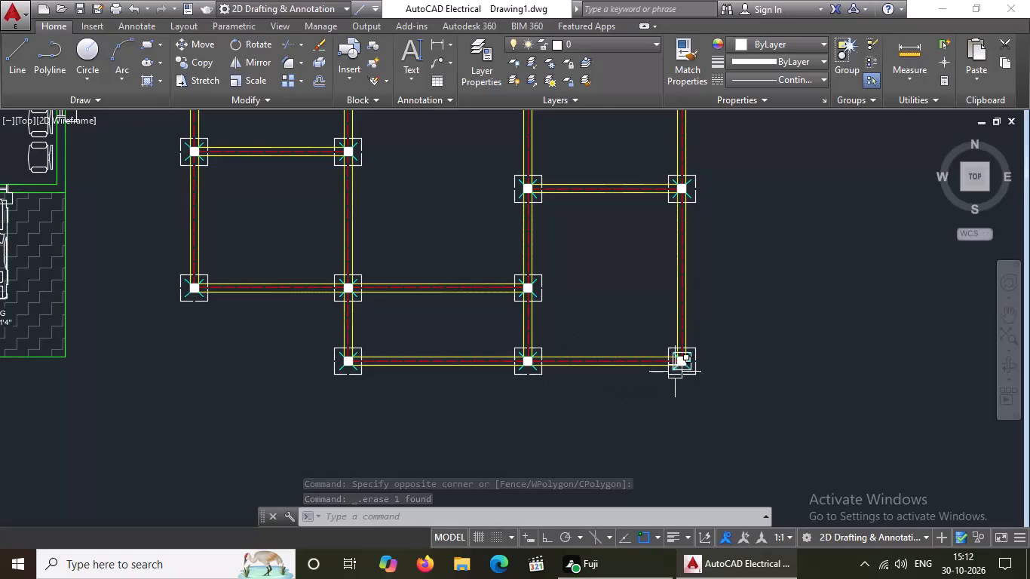
scroll(675, 372, up, 6)
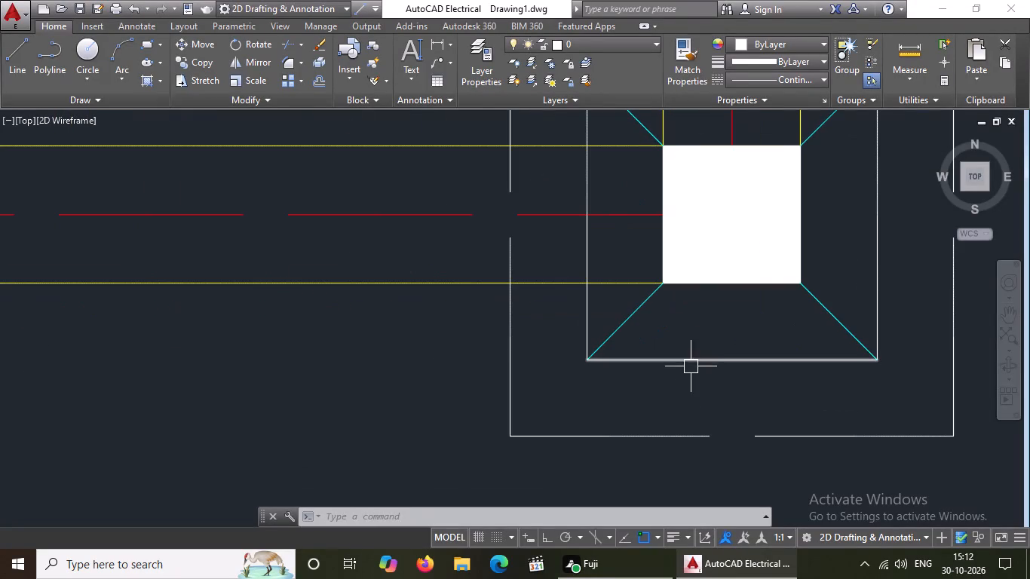
click(701, 364)
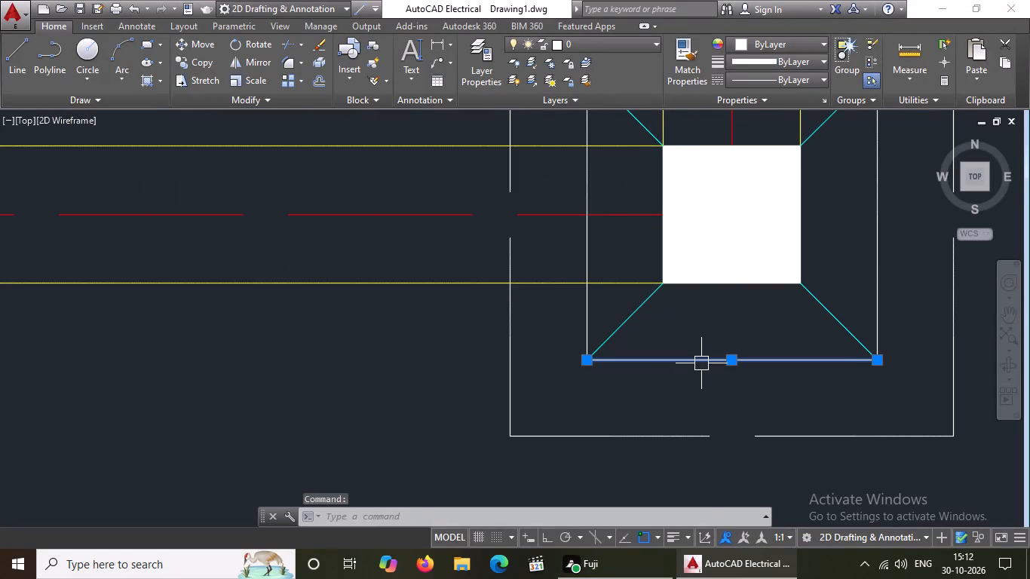
key(Delete)
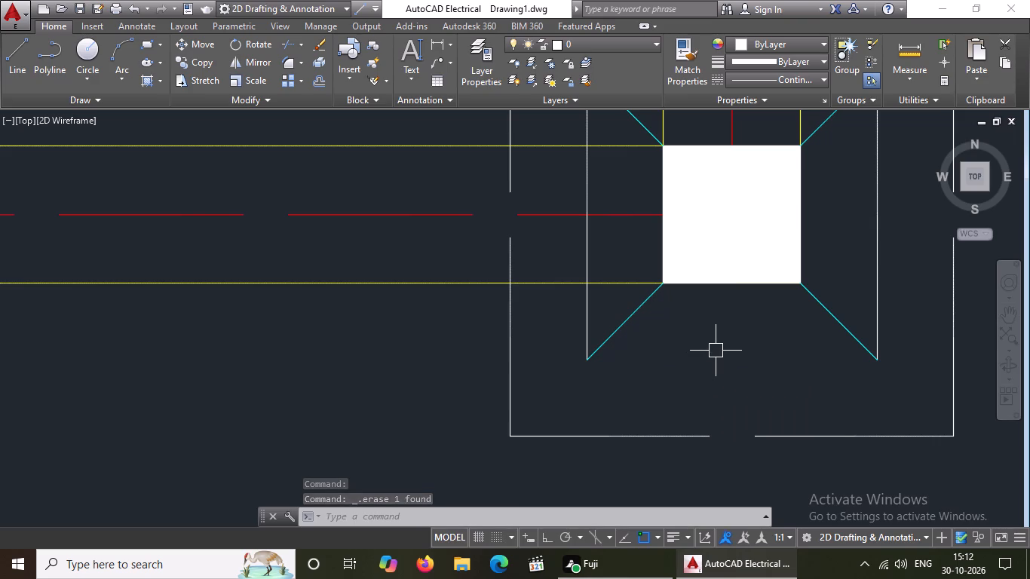
scroll(685, 436, down, 3)
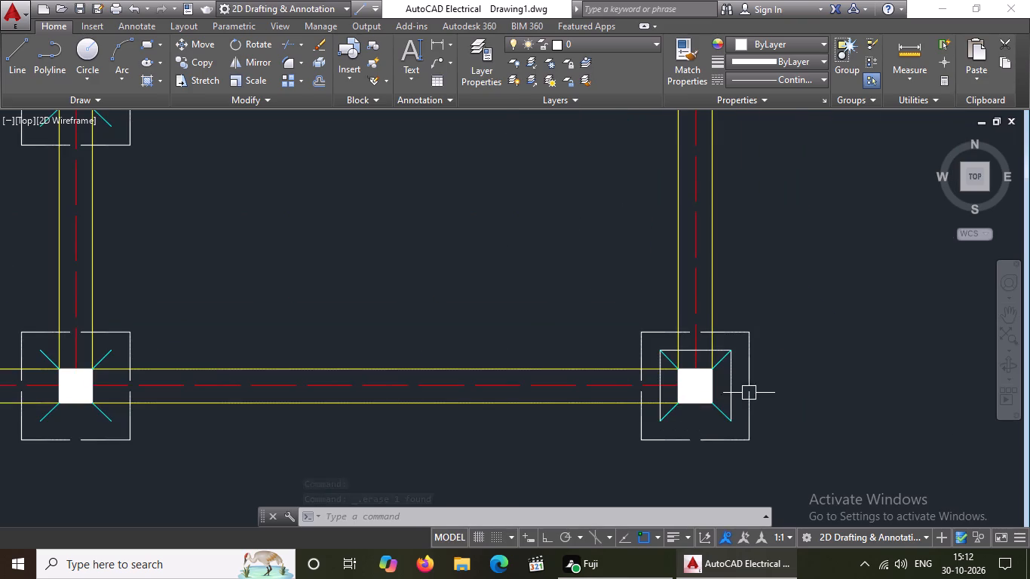
scroll(753, 392, up, 2)
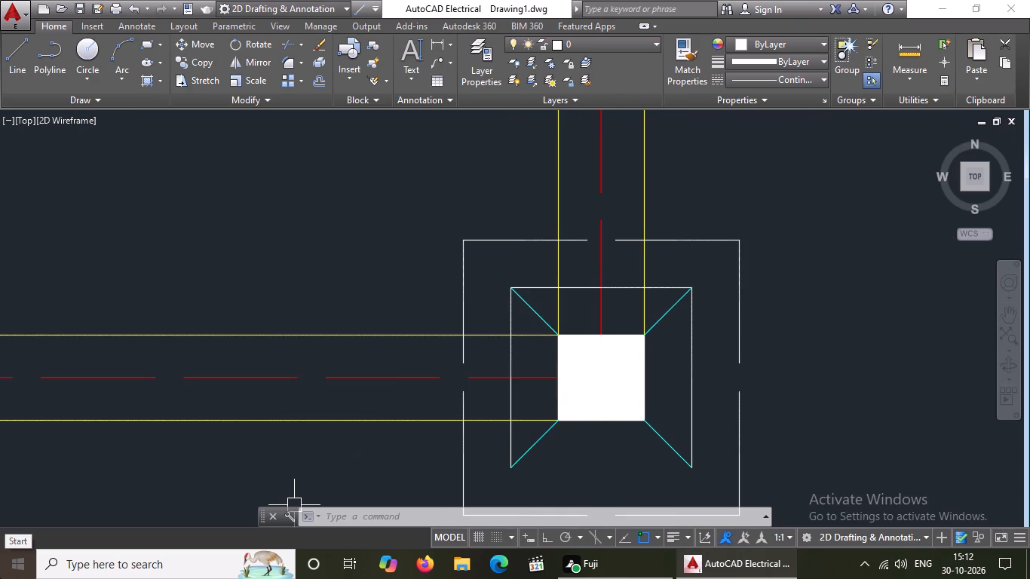
drag(707, 354, 699, 360)
click(666, 386)
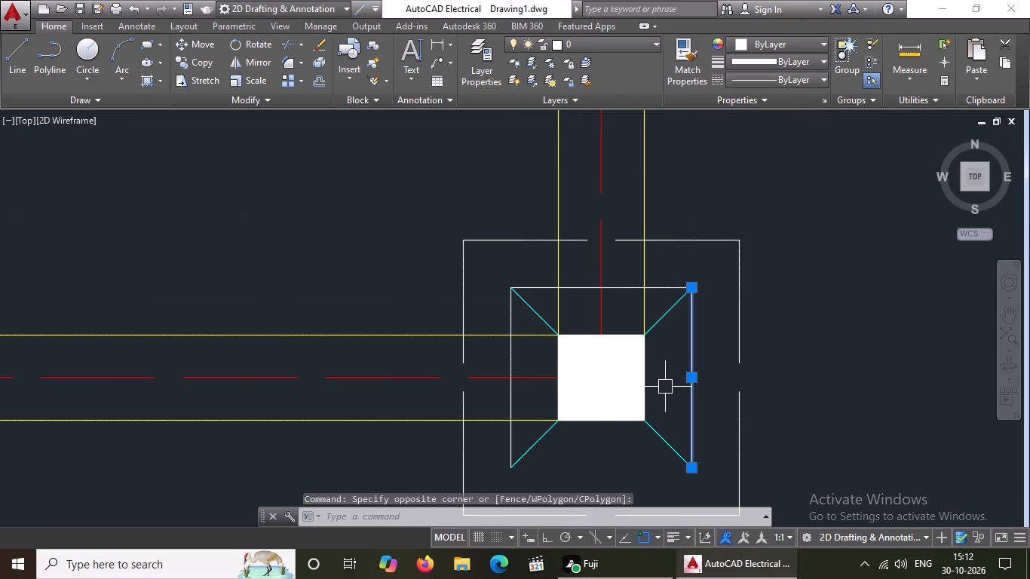
key(Delete)
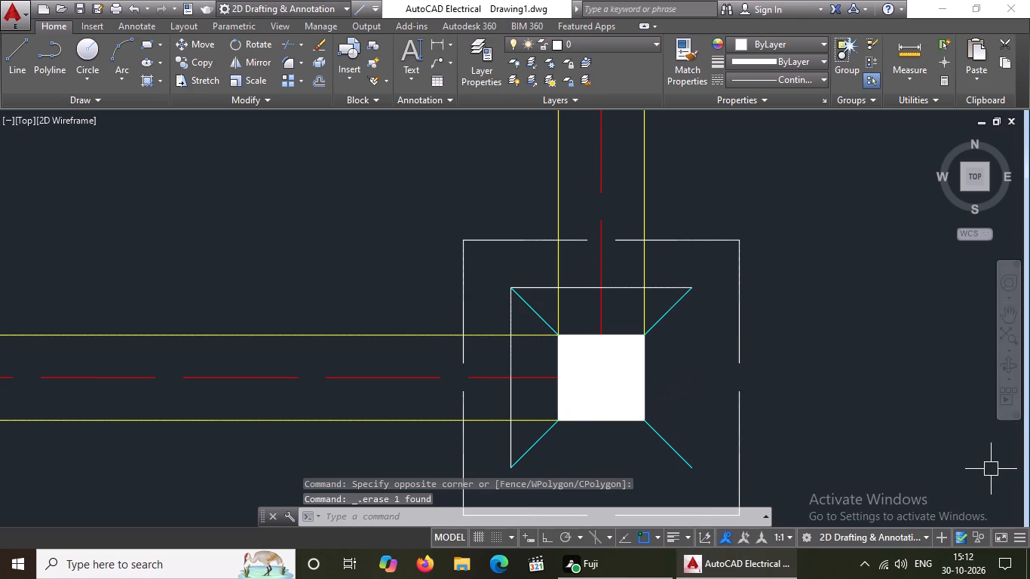
click(624, 271)
click(612, 324)
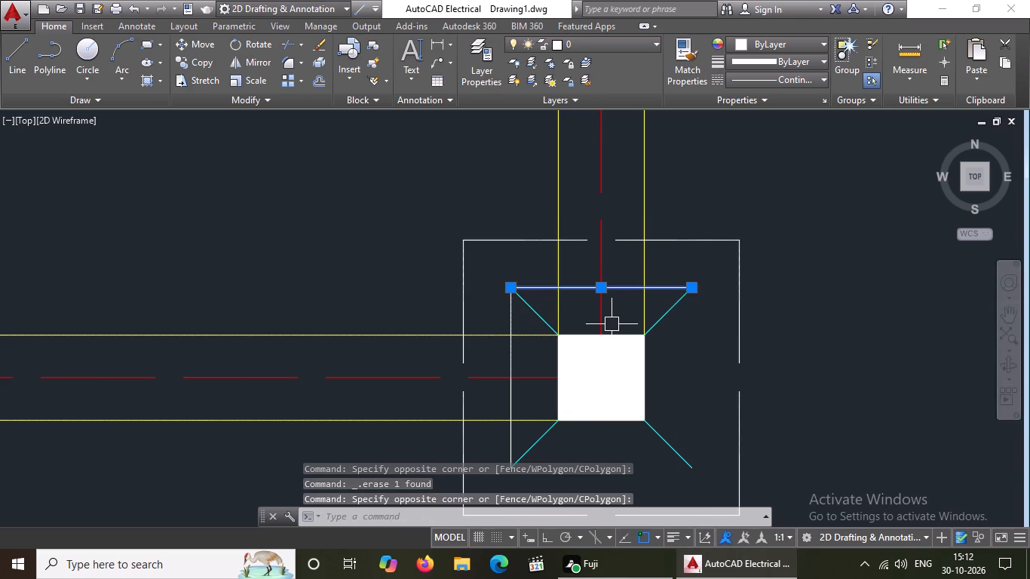
key(Delete)
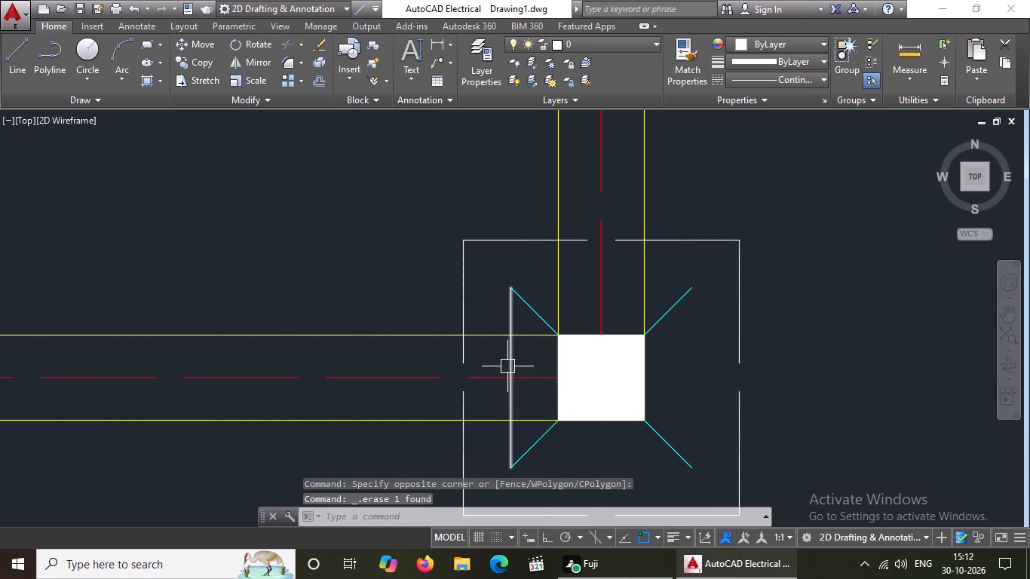
click(498, 357)
click(538, 360)
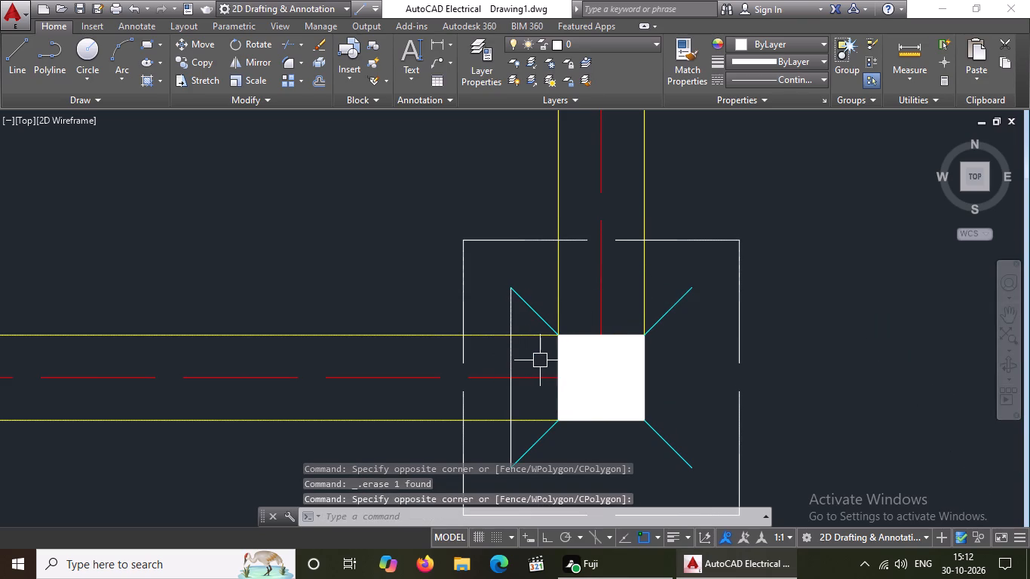
click(540, 360)
click(486, 369)
key(Delete)
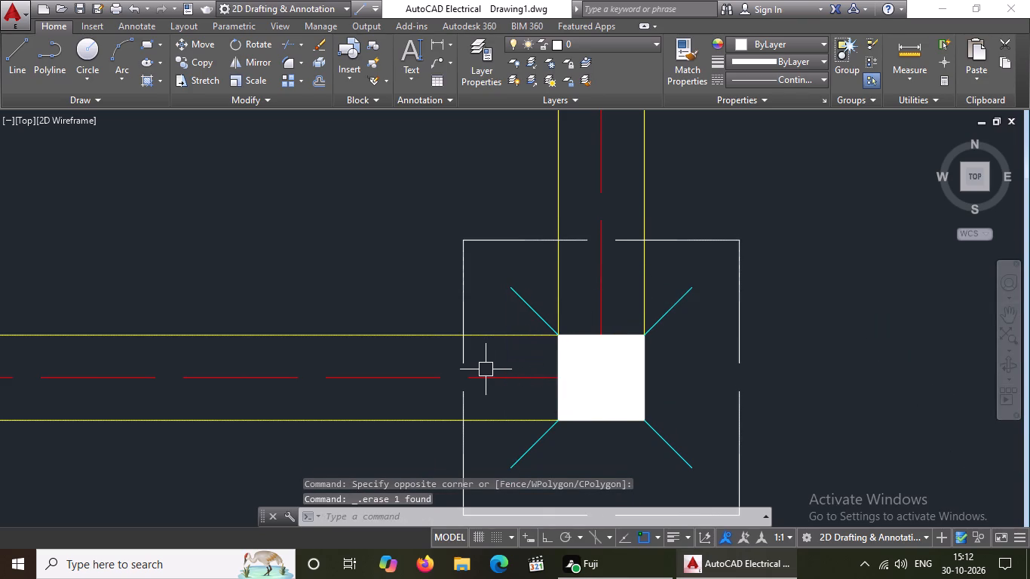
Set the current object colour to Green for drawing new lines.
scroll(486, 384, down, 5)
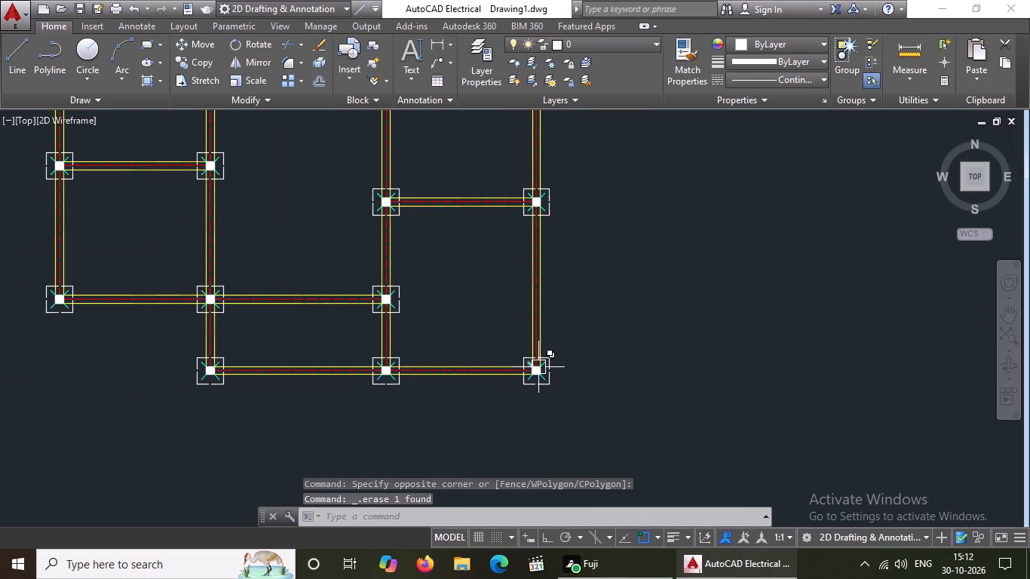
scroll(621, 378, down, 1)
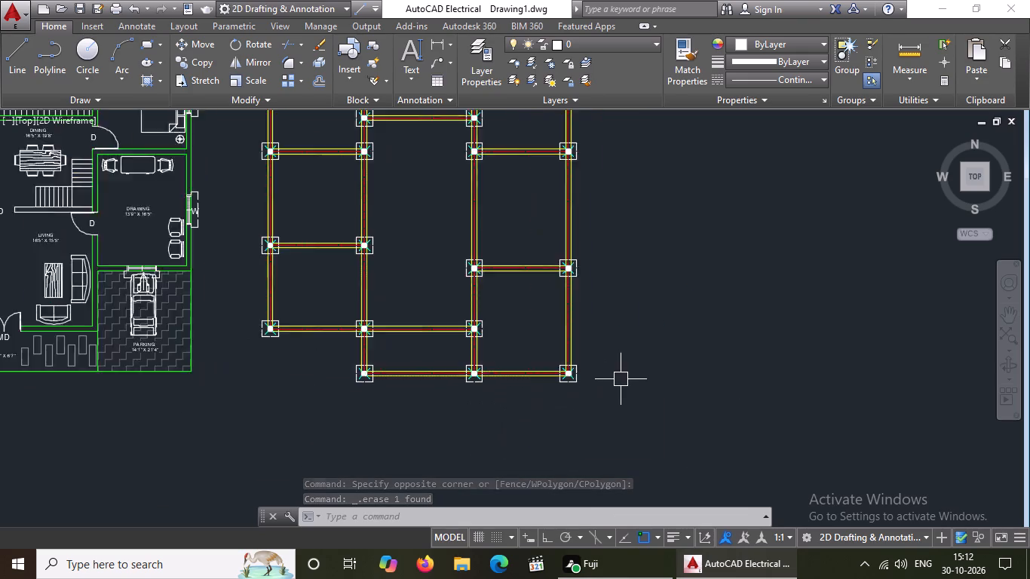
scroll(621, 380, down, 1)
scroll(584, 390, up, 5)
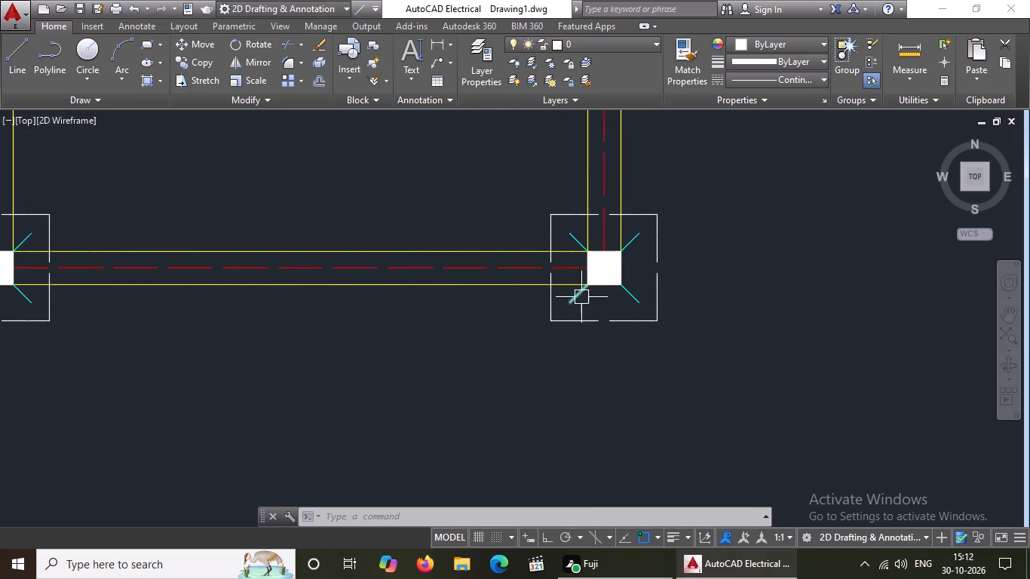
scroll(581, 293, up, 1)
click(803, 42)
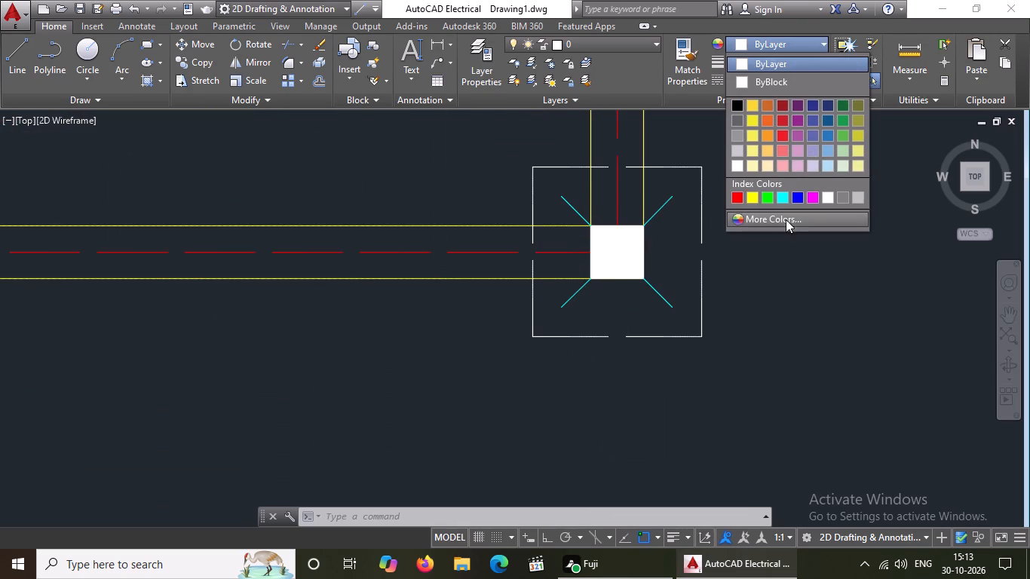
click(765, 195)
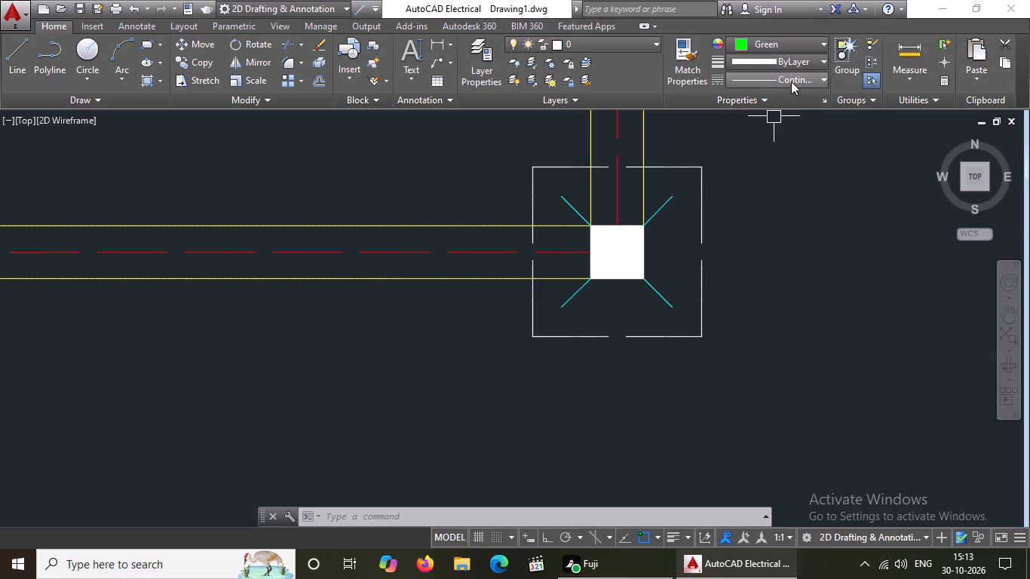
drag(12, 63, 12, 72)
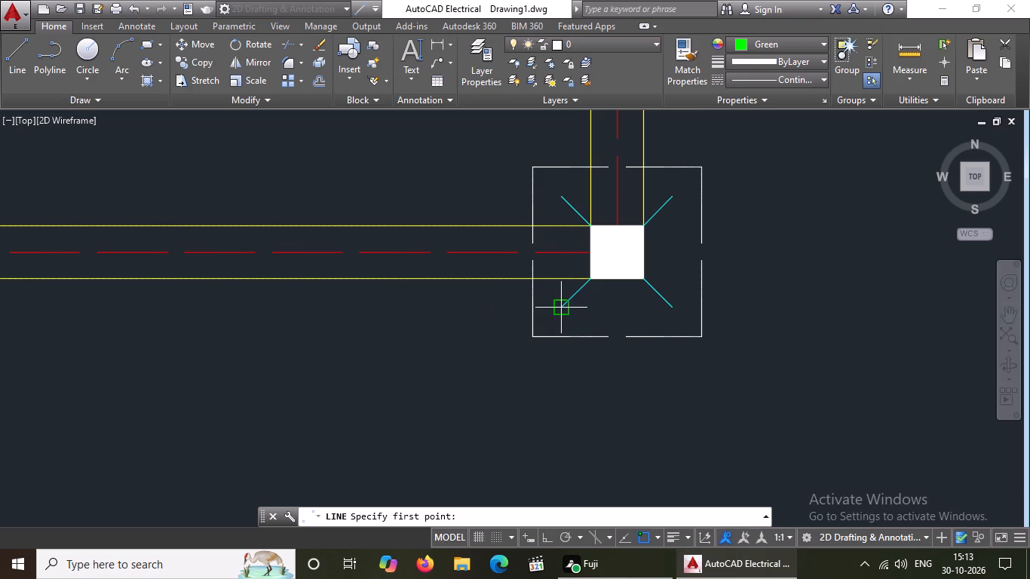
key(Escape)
Set the current object colour to ByBlock.
click(780, 51)
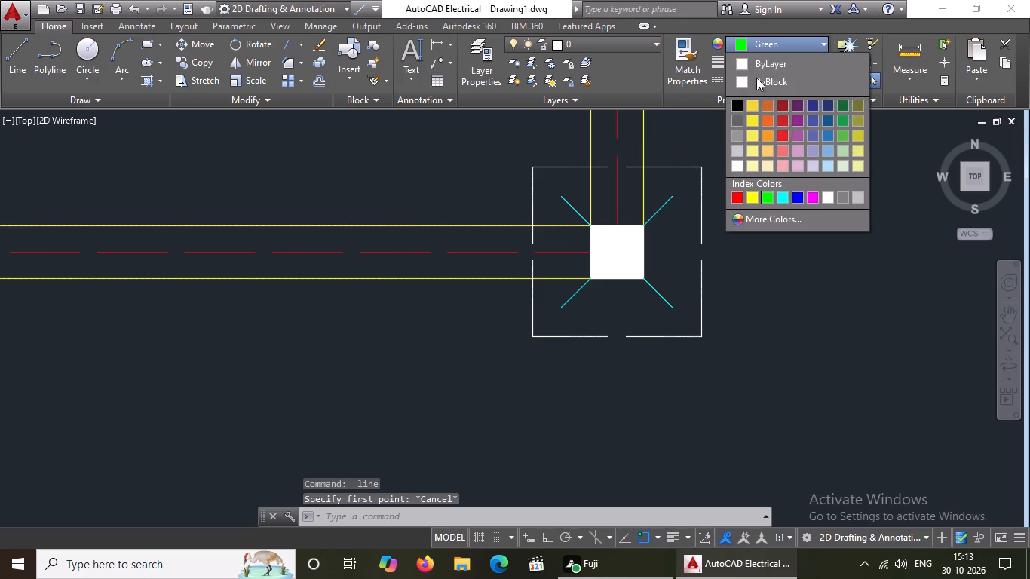
click(765, 79)
key(Escape)
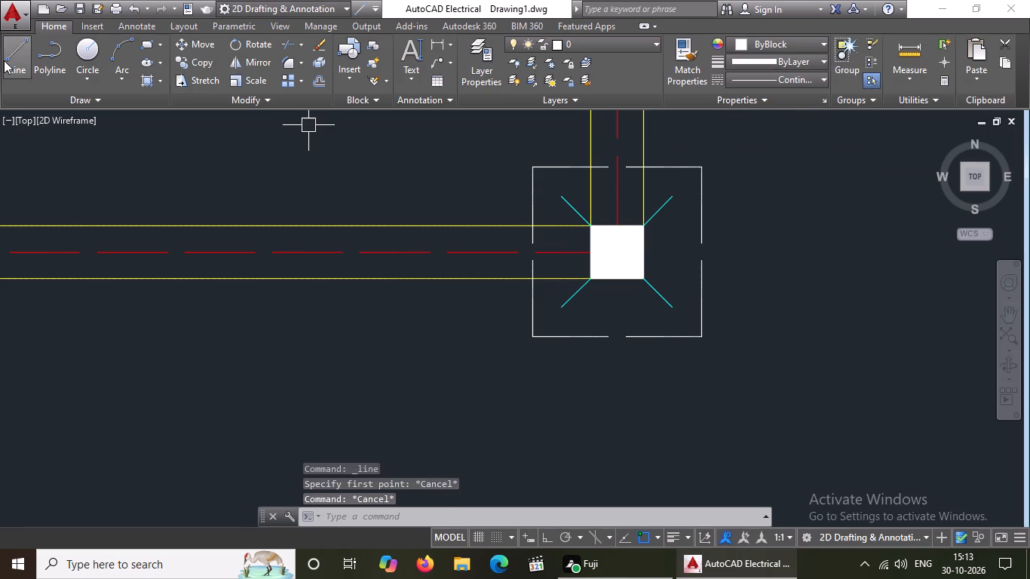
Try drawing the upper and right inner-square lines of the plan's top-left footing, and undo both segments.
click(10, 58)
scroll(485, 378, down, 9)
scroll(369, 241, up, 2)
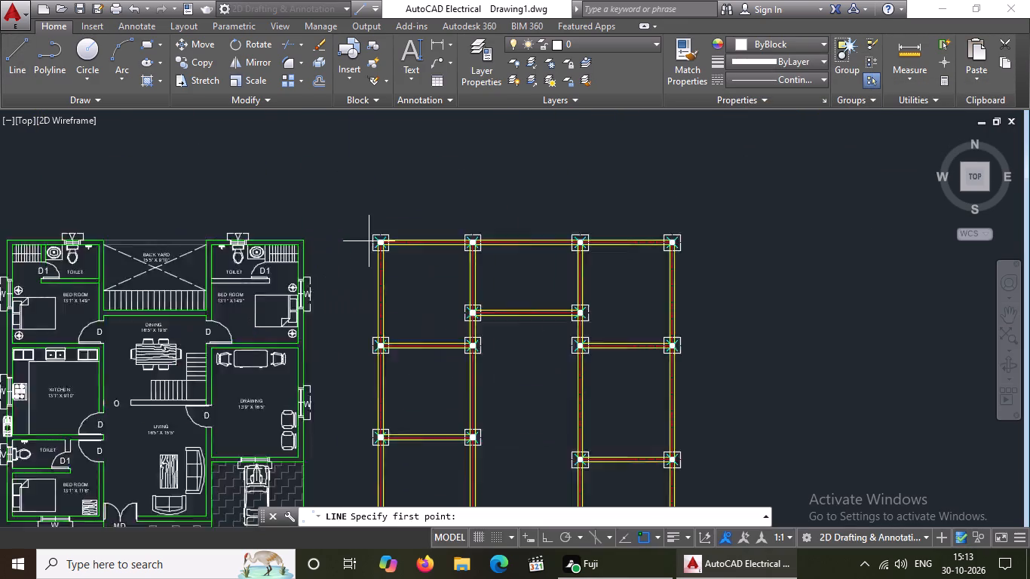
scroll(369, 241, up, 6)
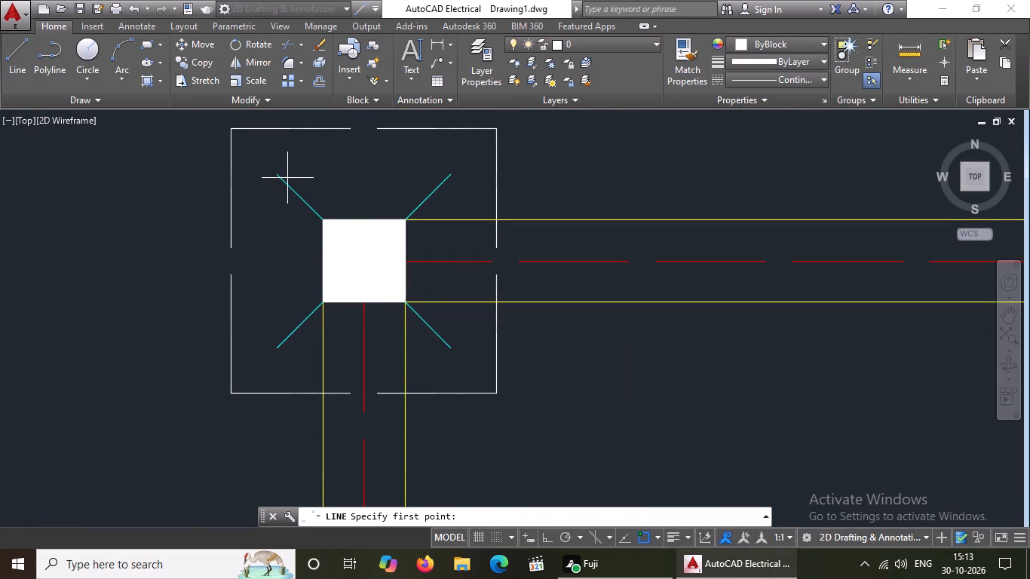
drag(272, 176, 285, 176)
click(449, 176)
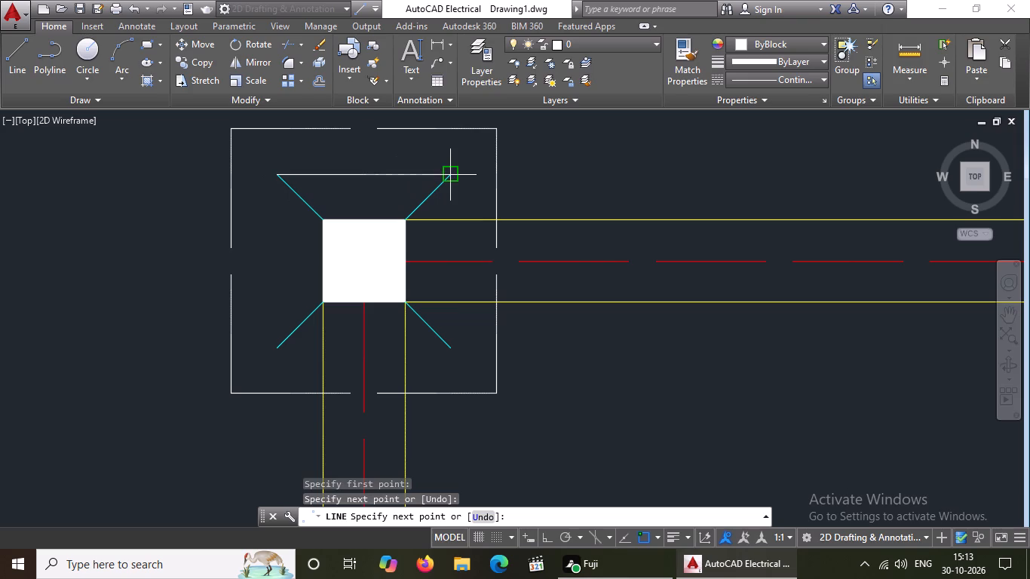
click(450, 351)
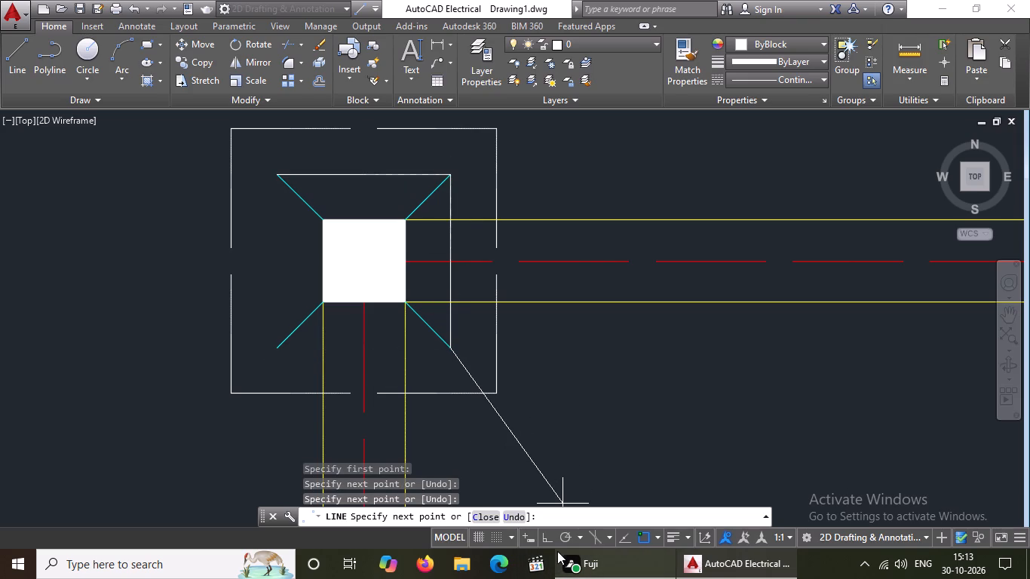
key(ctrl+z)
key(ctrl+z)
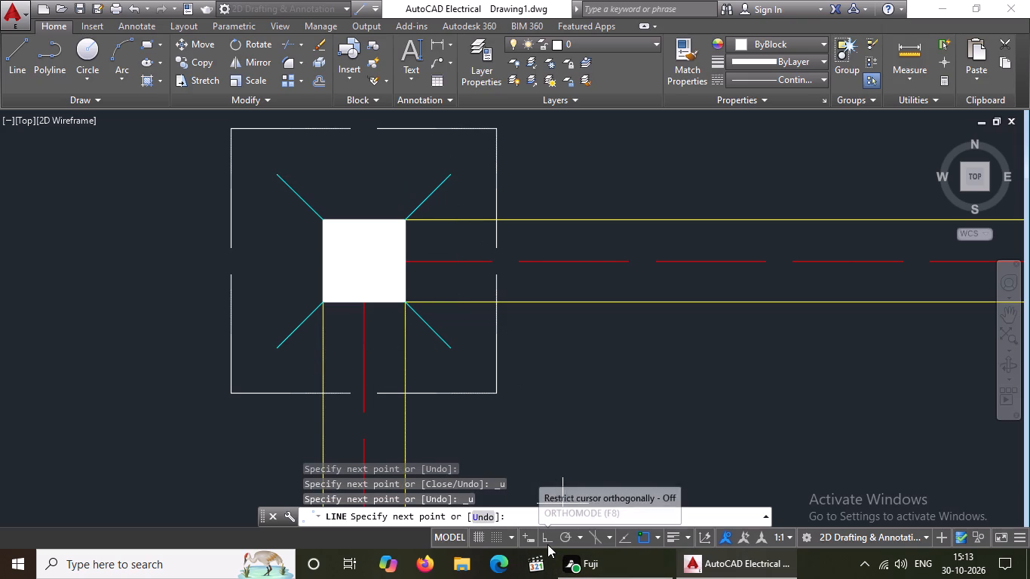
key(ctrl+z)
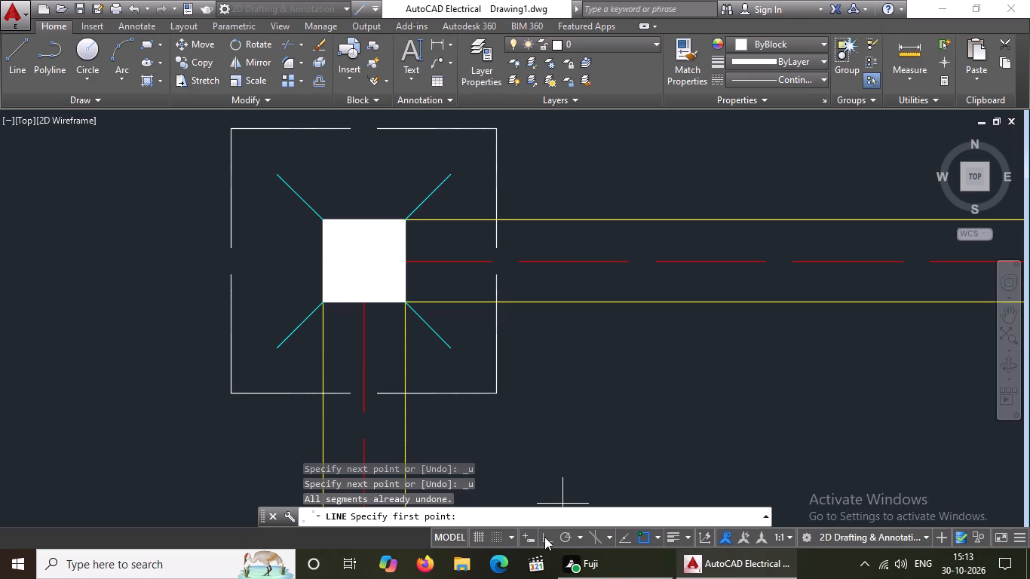
With Ortho on, draw four inner-square lines joining the outer ends of the cyan diagonals at the plan's top-left footing.
click(544, 537)
key(l)
key(Return)
click(282, 177)
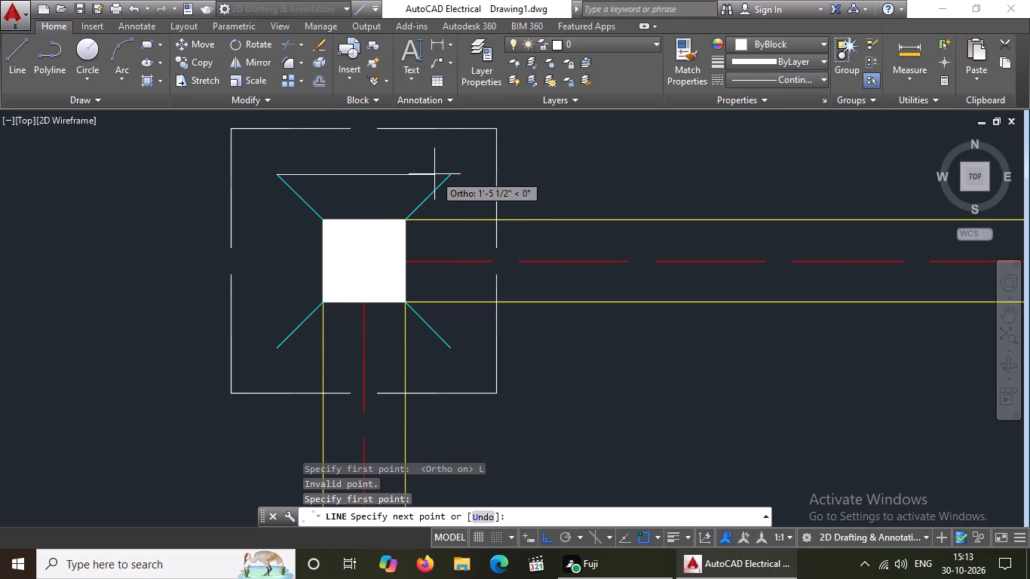
click(446, 181)
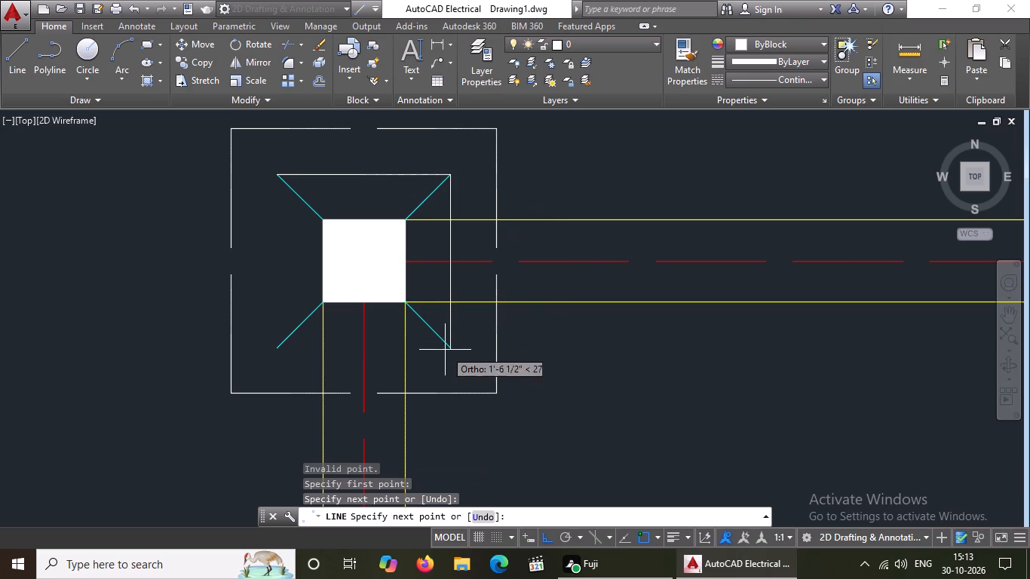
click(449, 348)
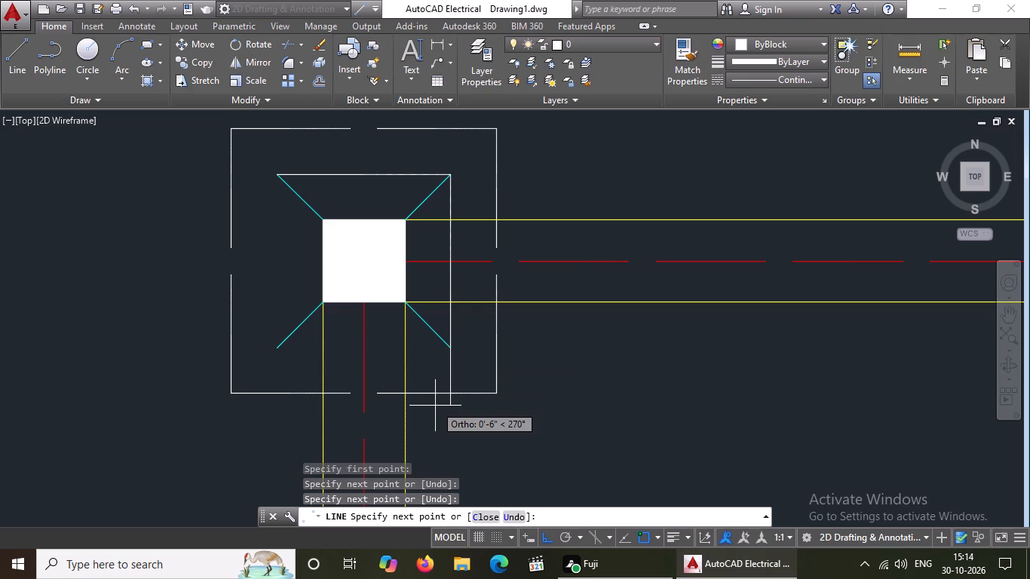
click(282, 346)
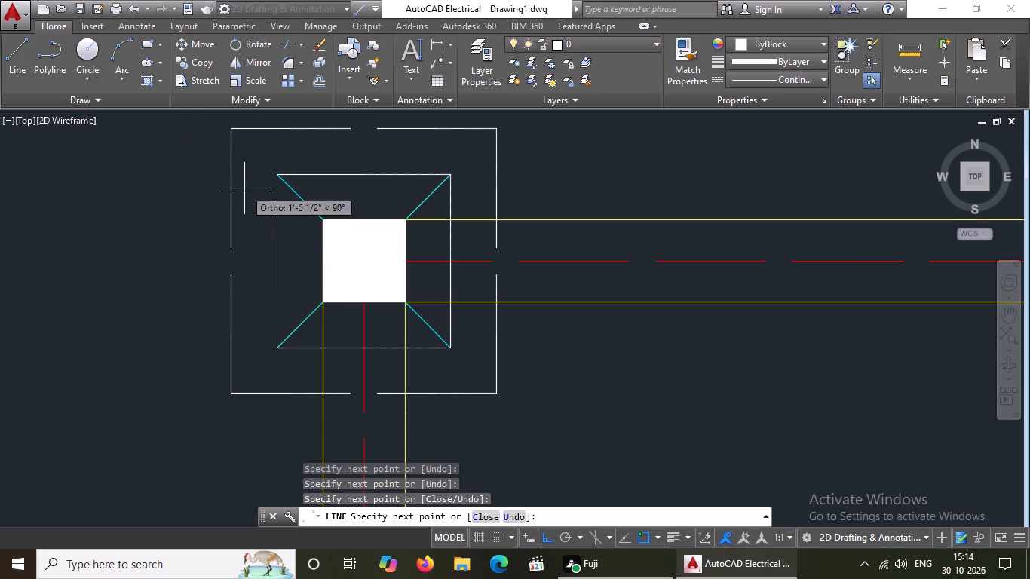
click(282, 176)
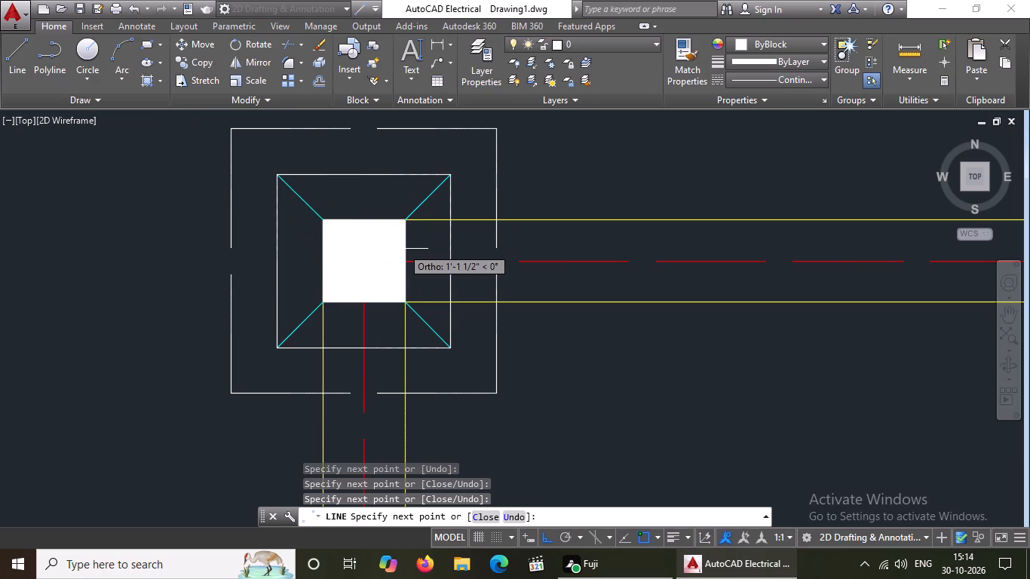
key(Escape)
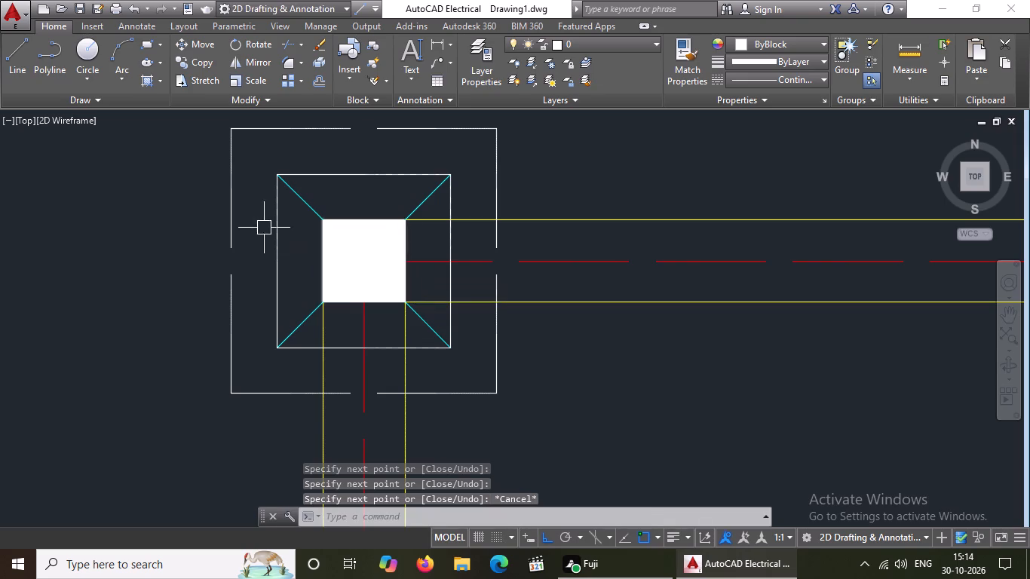
Draw four inner-square lines joining the outer ends of the cyan diagonals at the second footing in the top row.
scroll(293, 201, down, 3)
scroll(372, 263, down, 1)
middle_drag(608, 294, 561, 336)
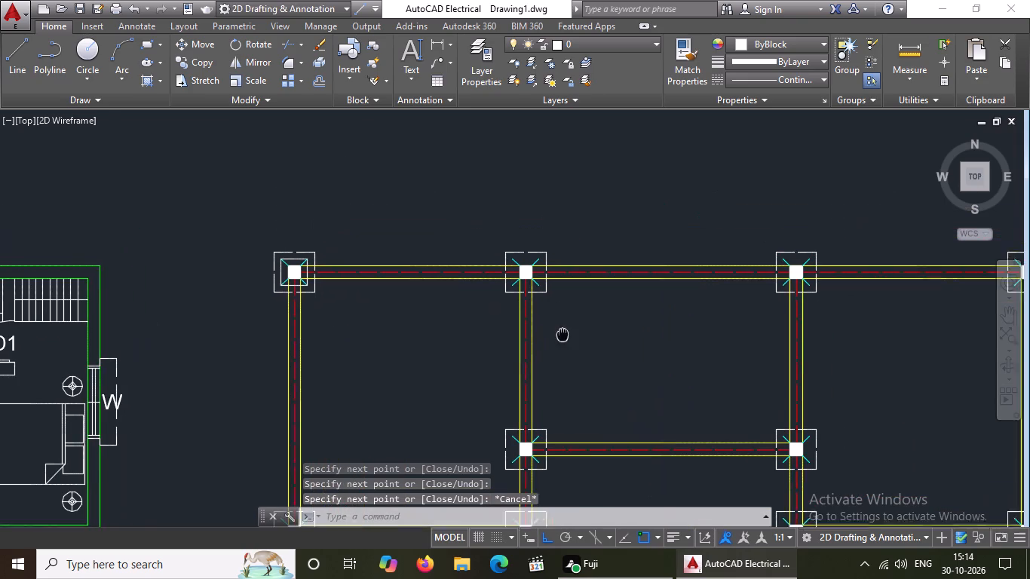
middle_drag(561, 336, 557, 340)
key(l)
key(Return)
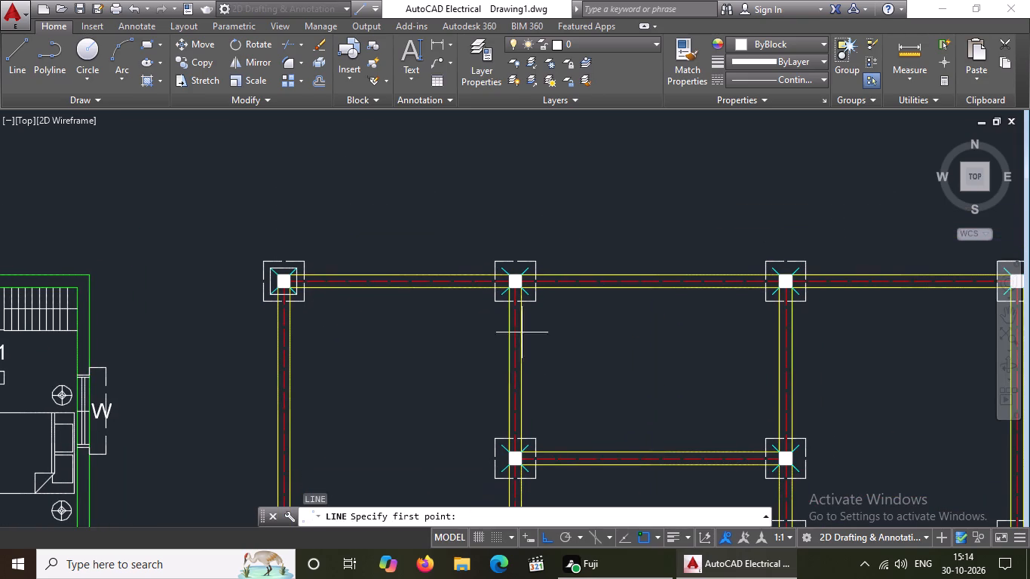
scroll(504, 289, up, 4)
click(470, 321)
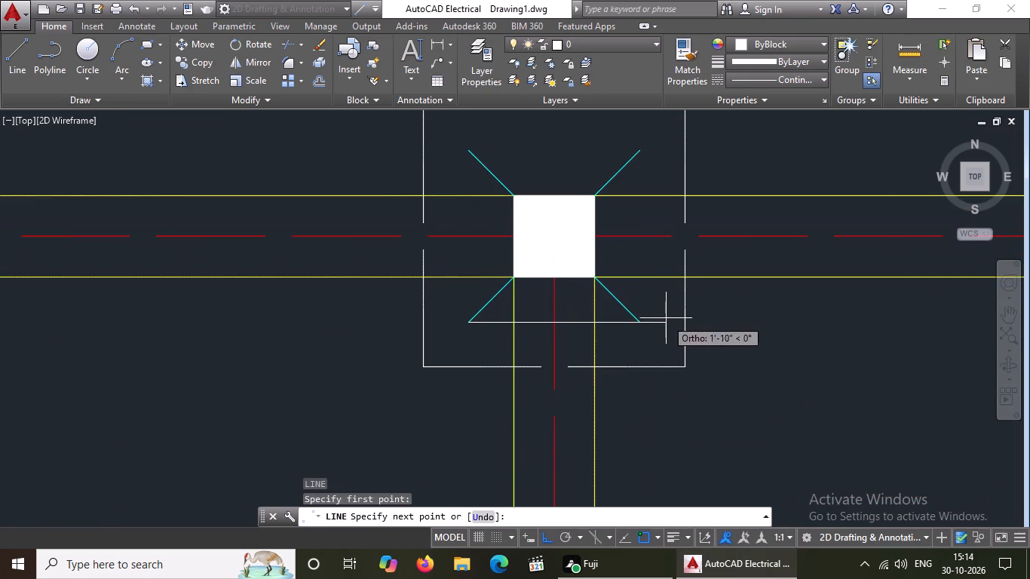
click(638, 320)
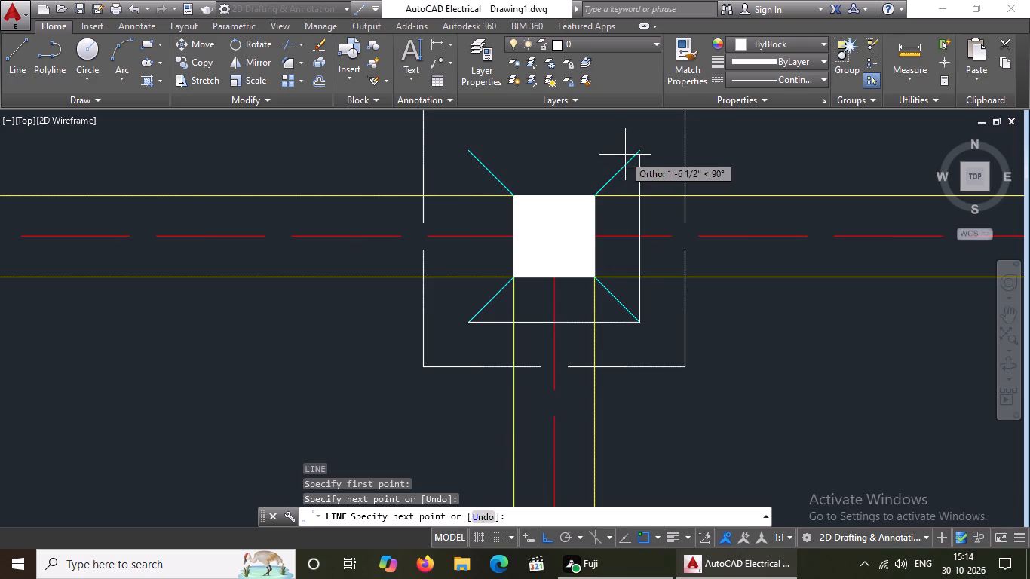
click(639, 152)
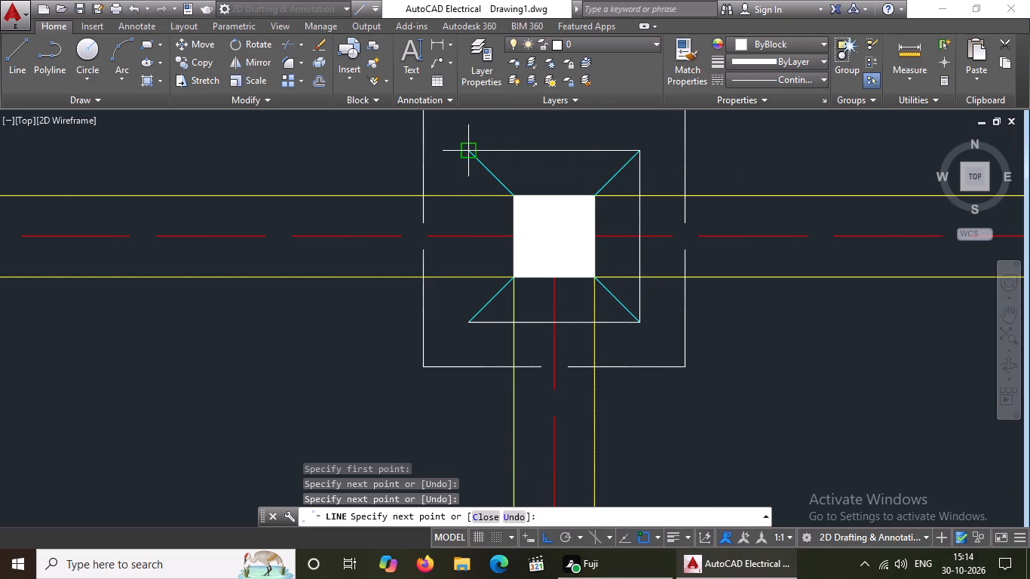
drag(470, 153, 471, 164)
click(471, 321)
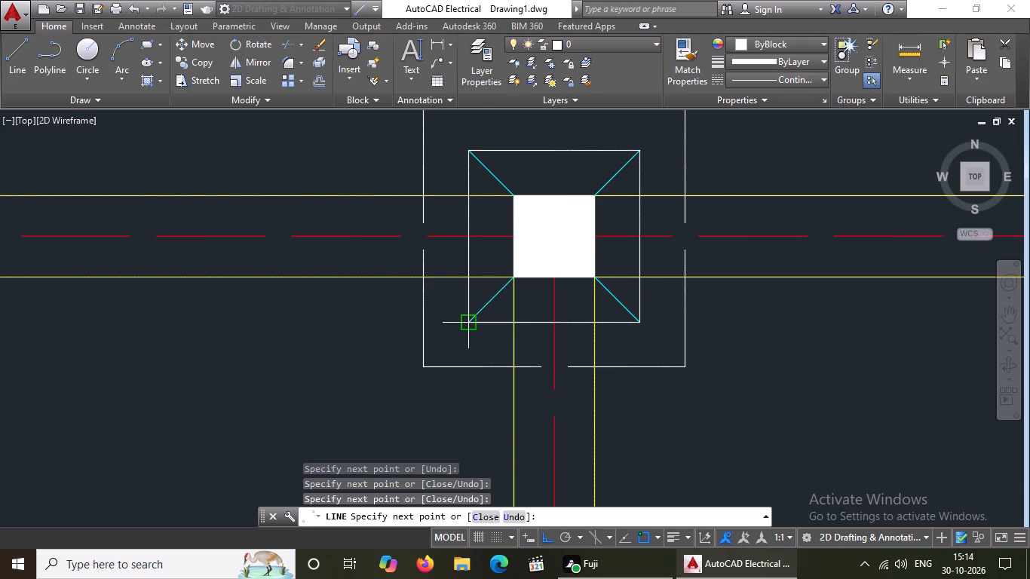
key(Escape)
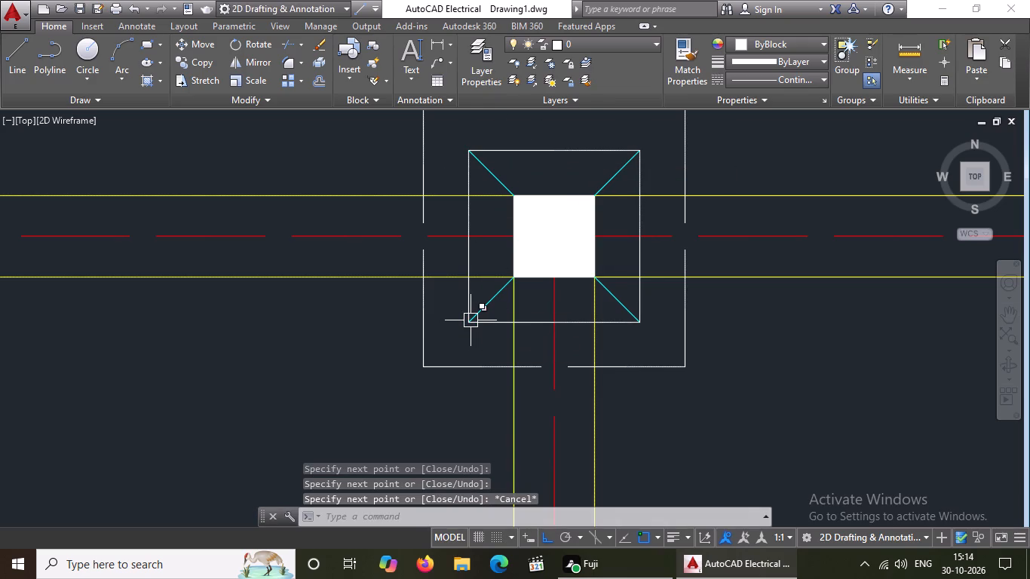
Draw four inner-square lines joining the outer ends of the cyan diagonals at the third footing in the top row.
key(l)
key(Return)
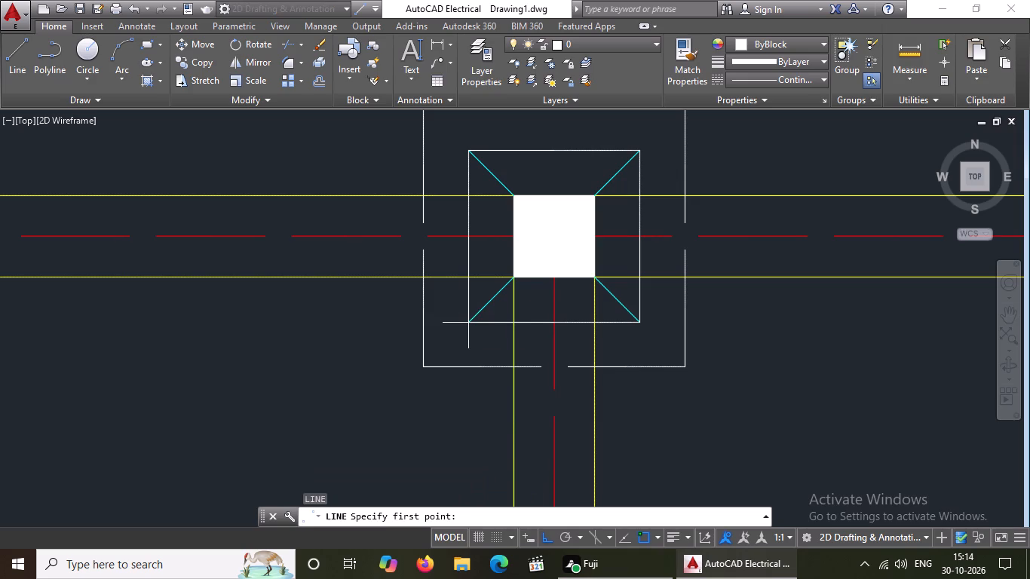
scroll(473, 337, down, 3)
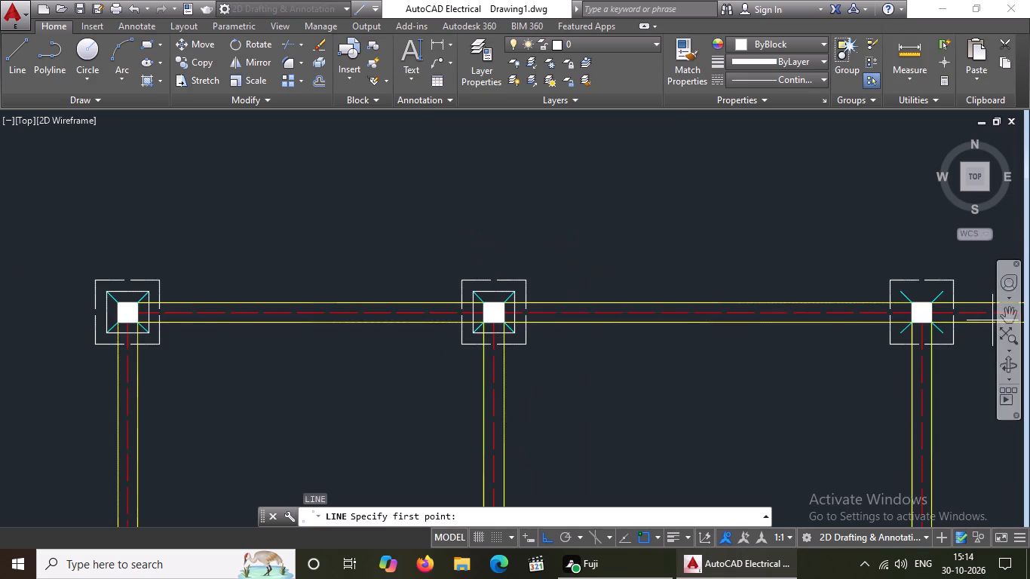
scroll(989, 327, up, 3)
click(620, 354)
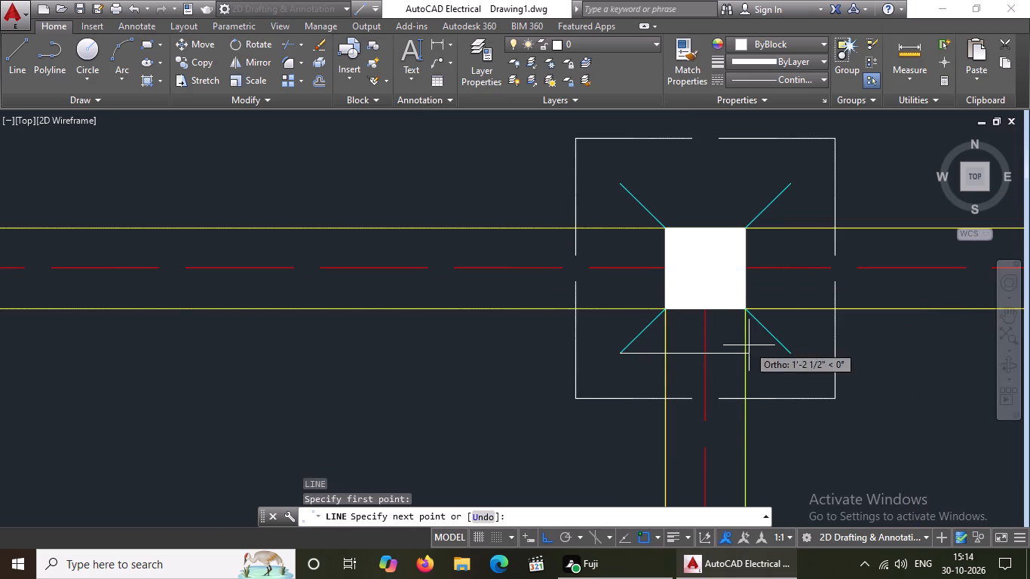
click(786, 353)
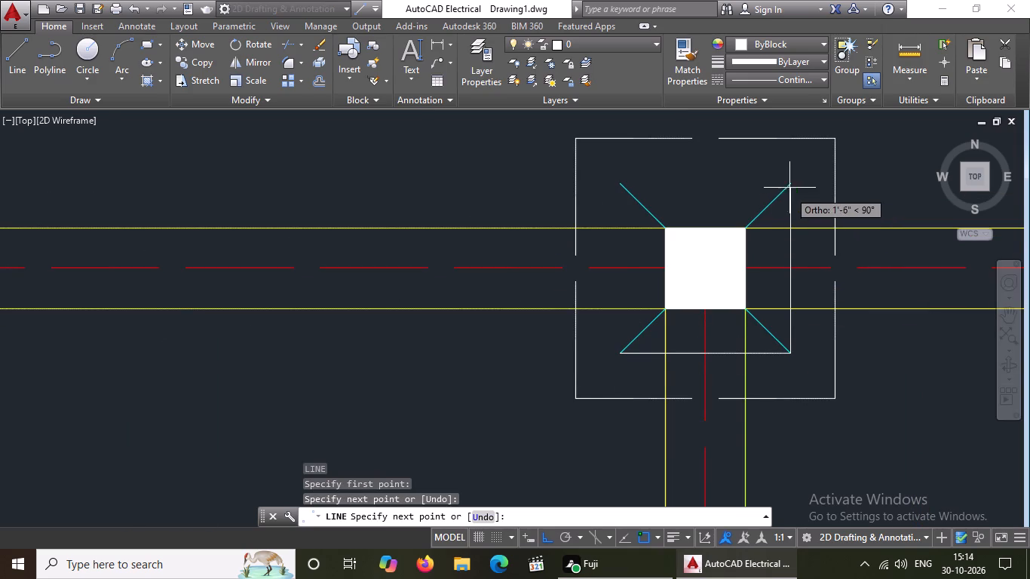
click(790, 184)
click(621, 183)
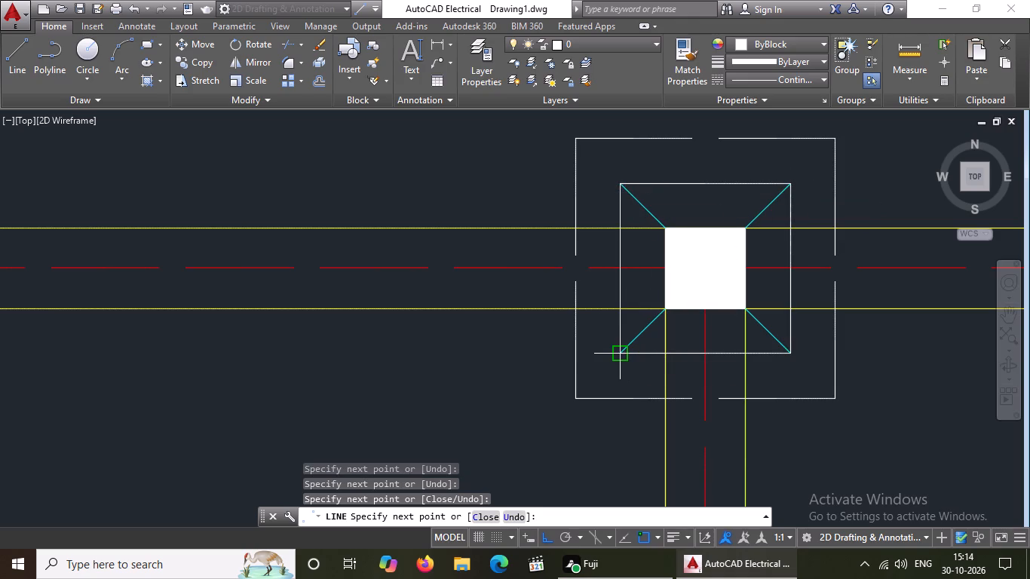
drag(624, 356, 618, 409)
key(Return)
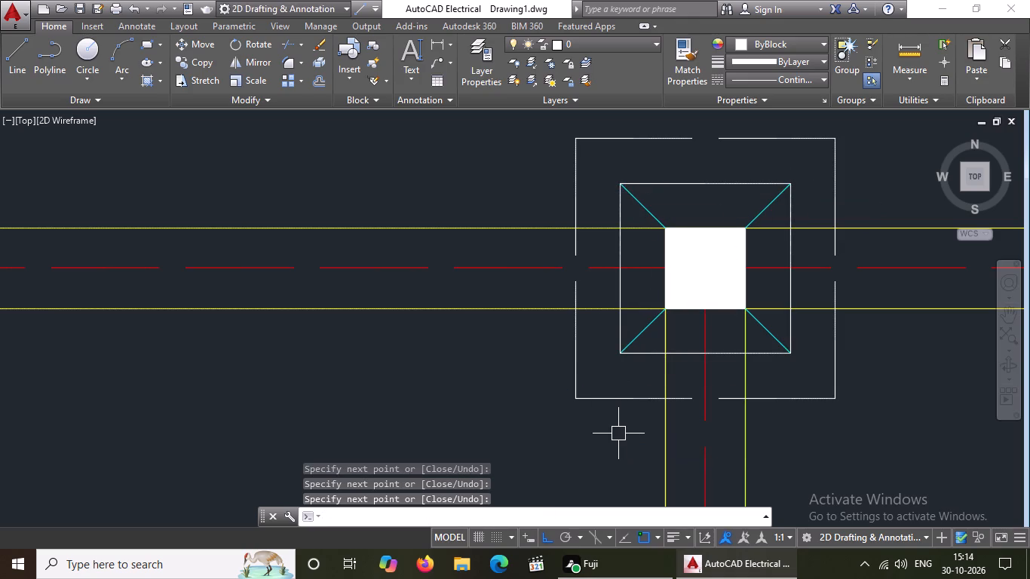
Draw four inner-square lines joining the outer ends of the cyan diagonals at the fourth, rightmost footing in the top row.
scroll(602, 440, down, 6)
right_drag(602, 439, 615, 443)
right_click(662, 454)
scroll(661, 458, up, 6)
key(Escape)
key(Escape)
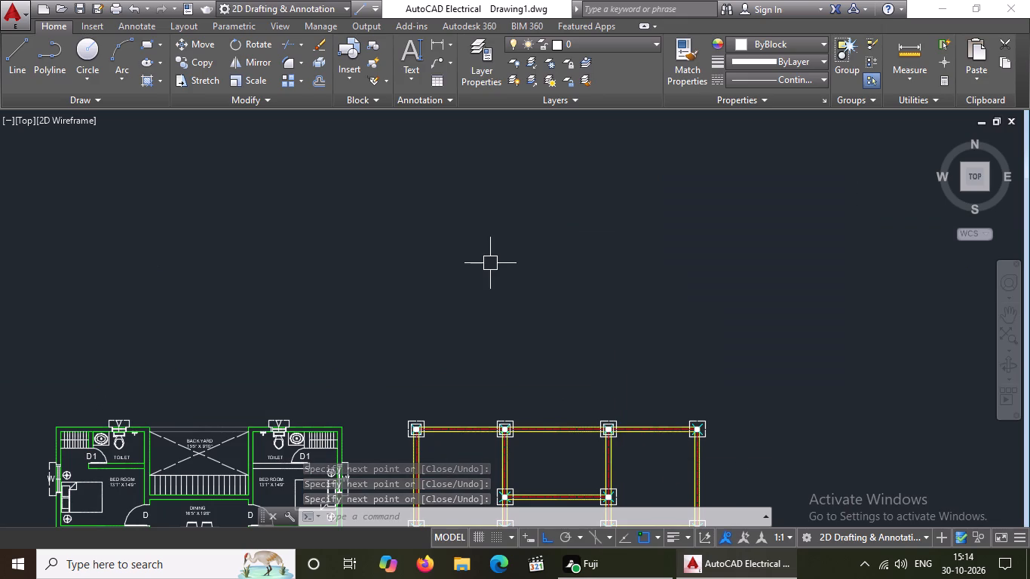
scroll(490, 263, up, 1)
scroll(490, 265, down, 2)
scroll(596, 417, up, 3)
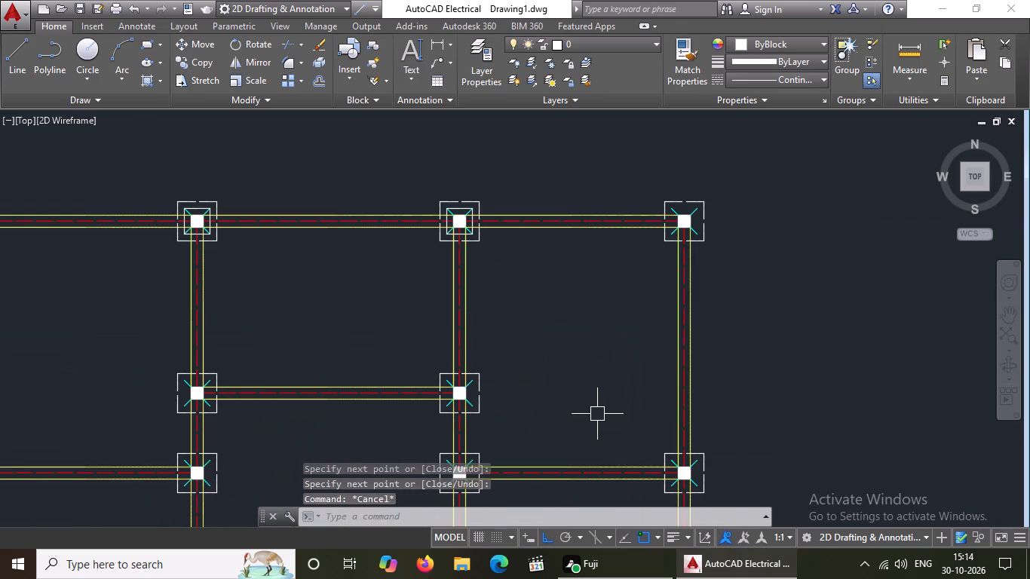
key(l)
key(Return)
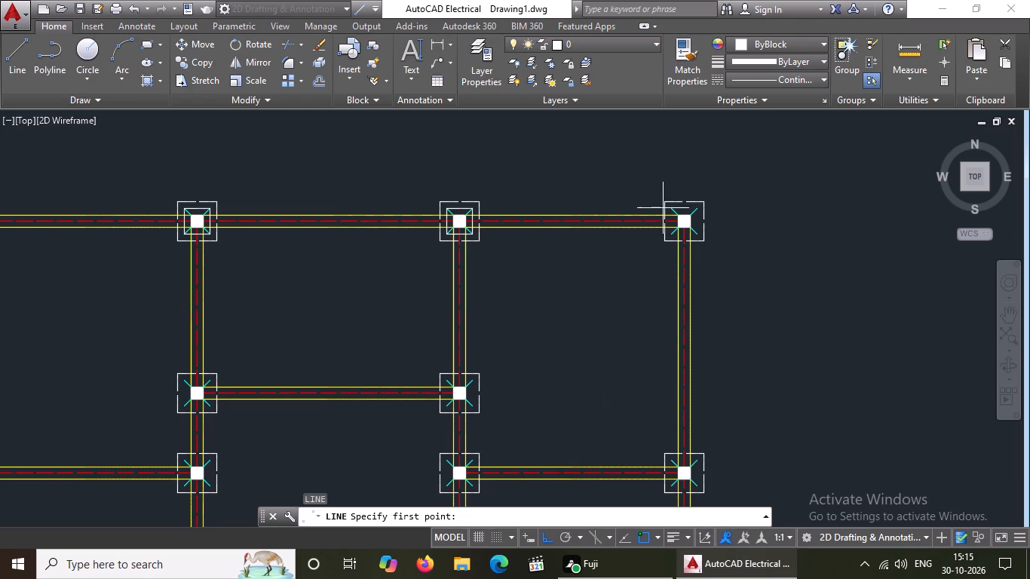
scroll(692, 212, up, 2)
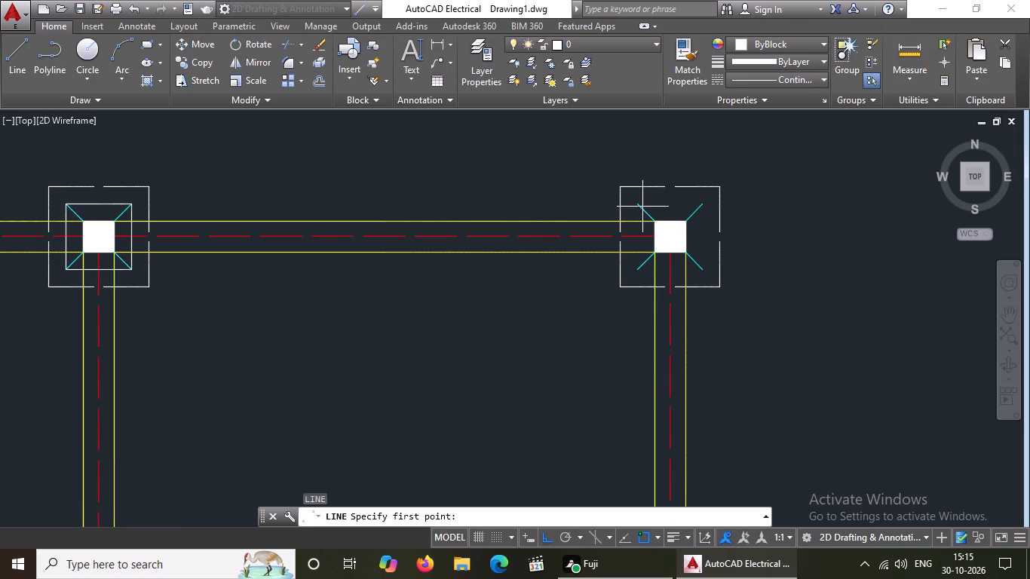
click(638, 207)
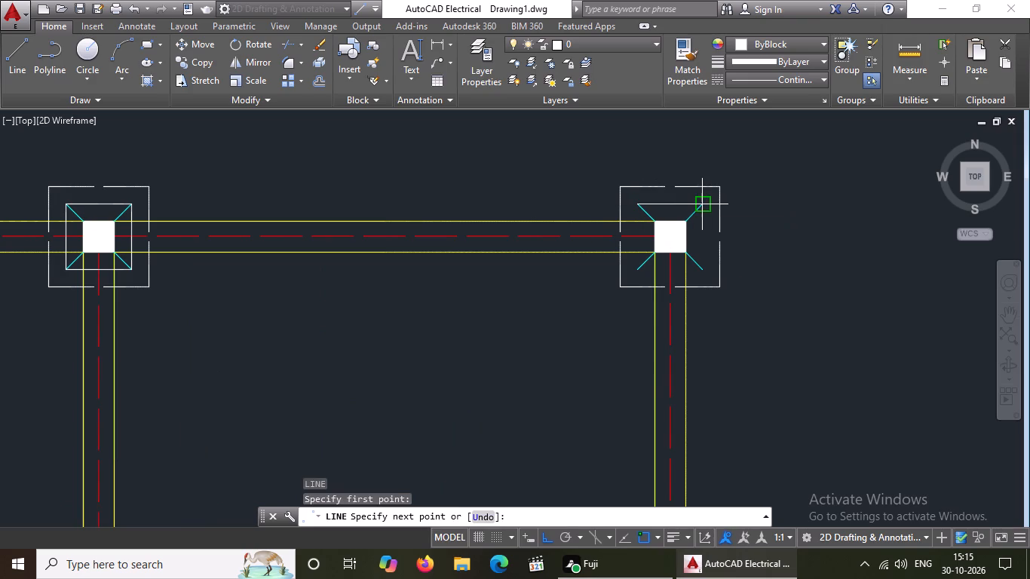
click(699, 206)
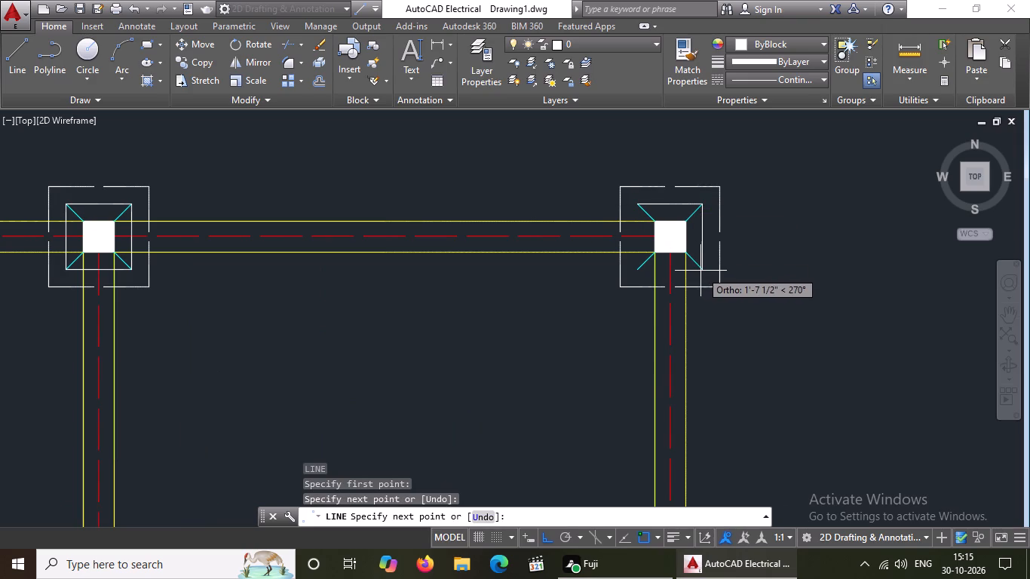
click(701, 268)
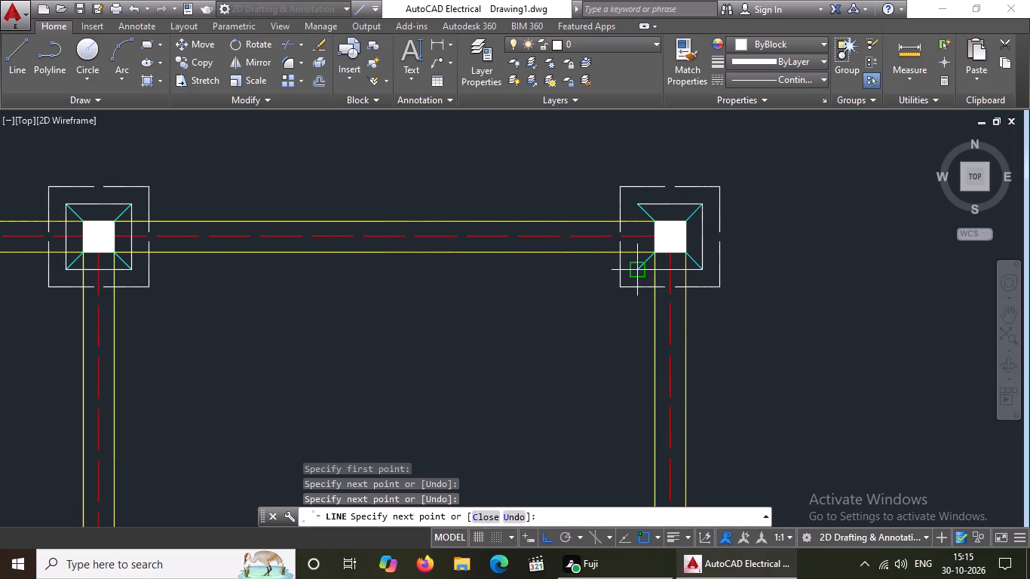
click(637, 271)
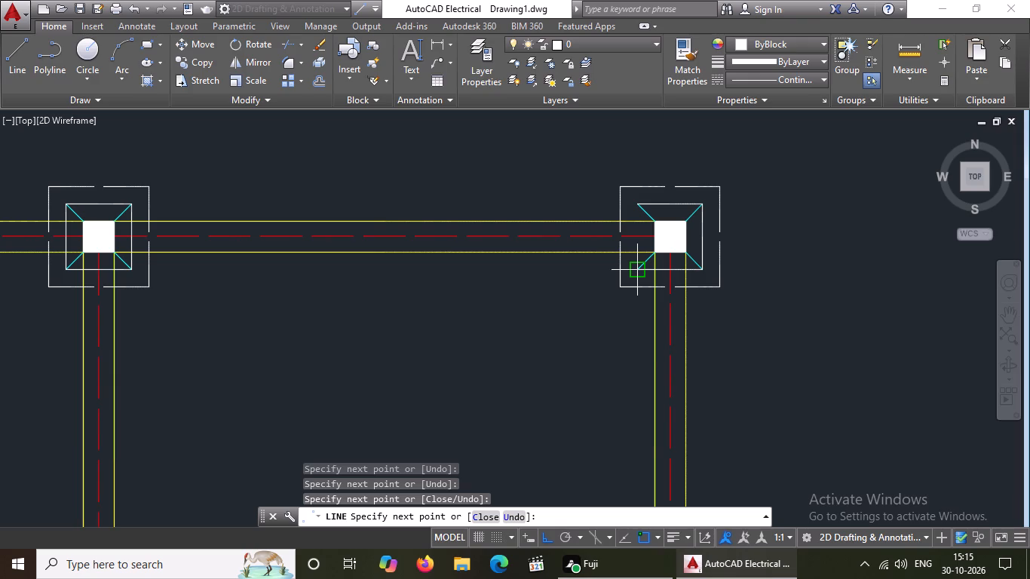
click(640, 209)
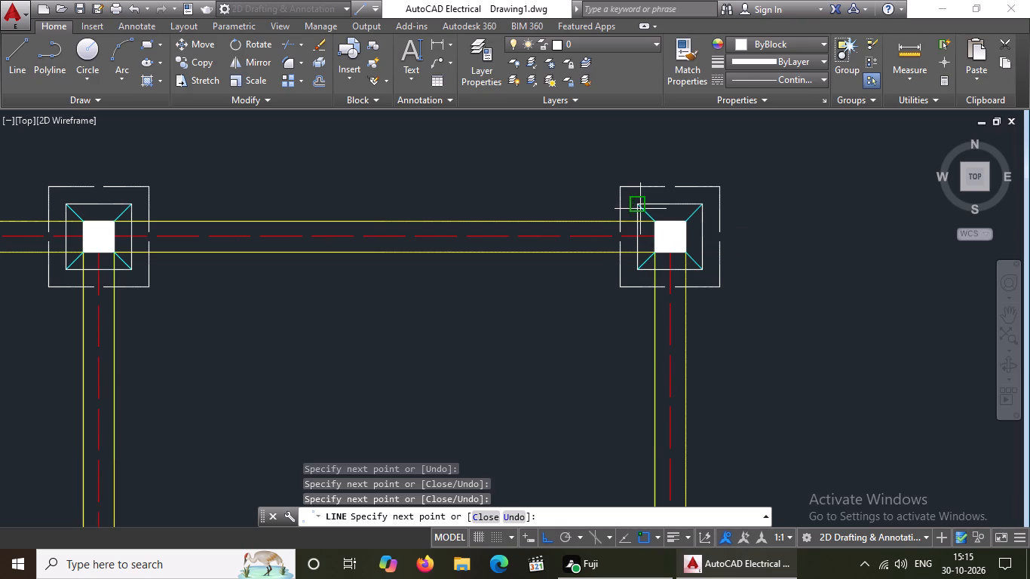
key(Return)
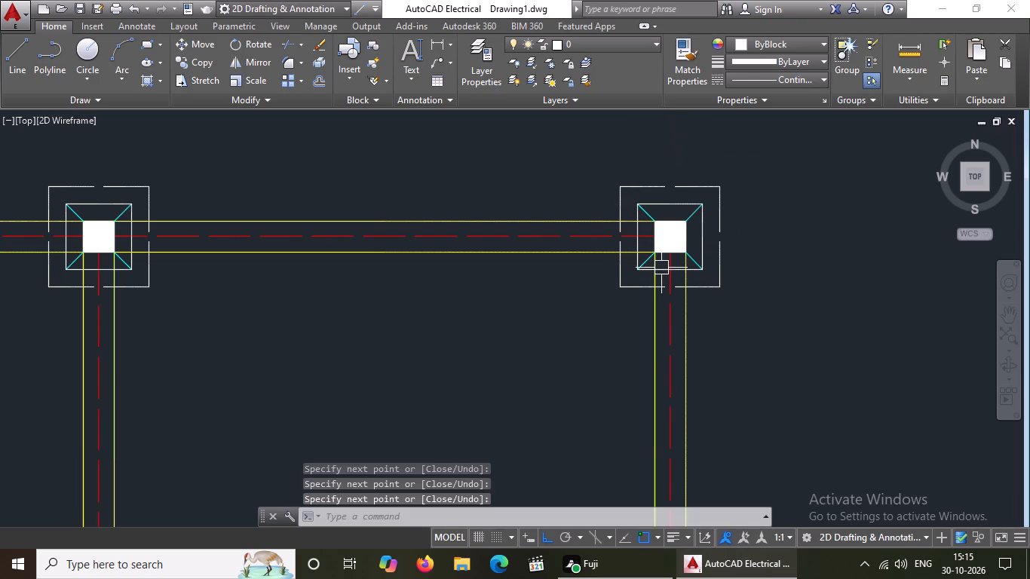
Draw four inner-square lines joining the outer ends of the cyan diagonals at the left footing of the two-footing second row.
key(l)
key(Return)
scroll(626, 266, down, 3)
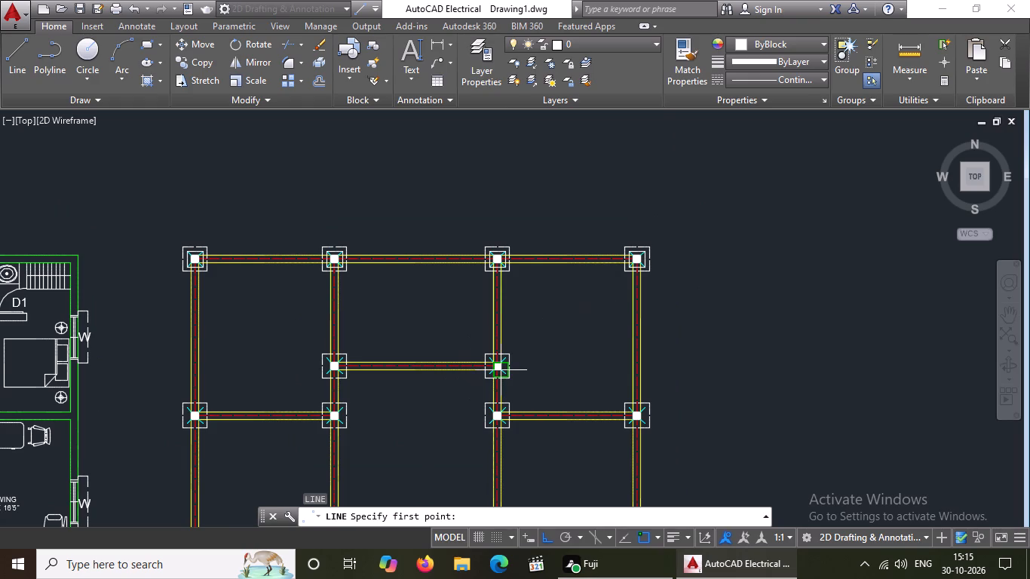
scroll(339, 372, up, 2)
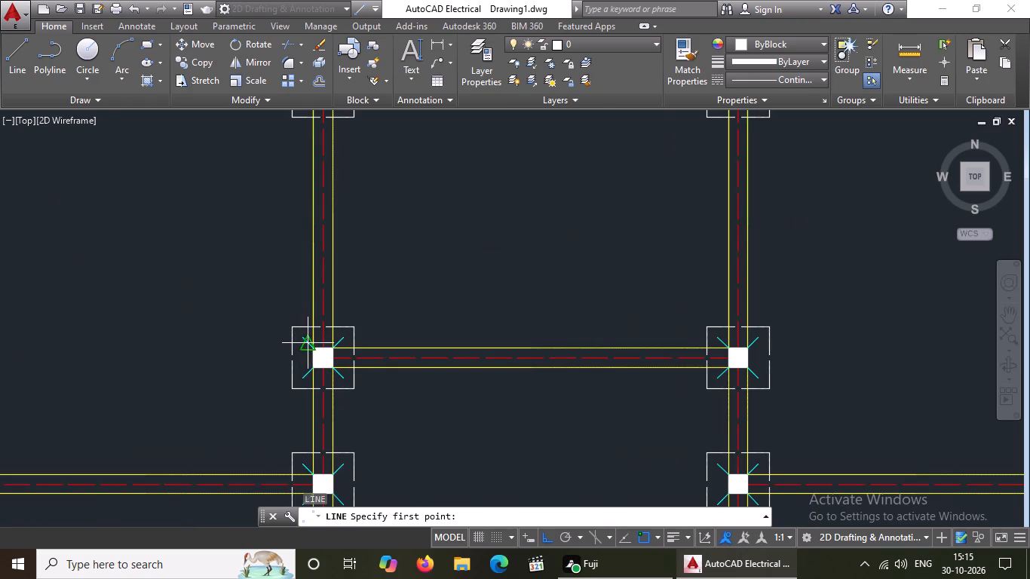
click(303, 338)
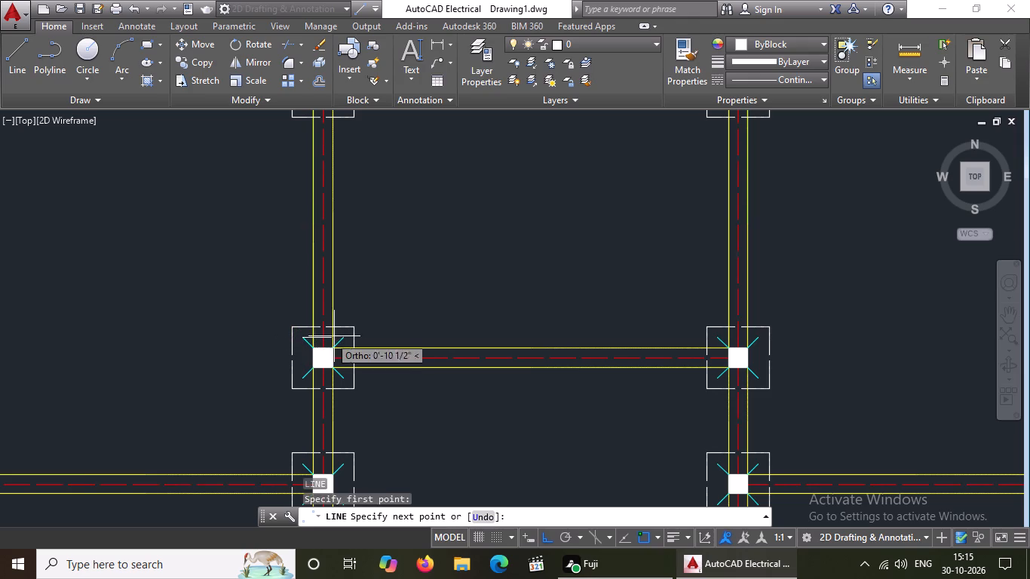
click(339, 341)
scroll(338, 373, up, 4)
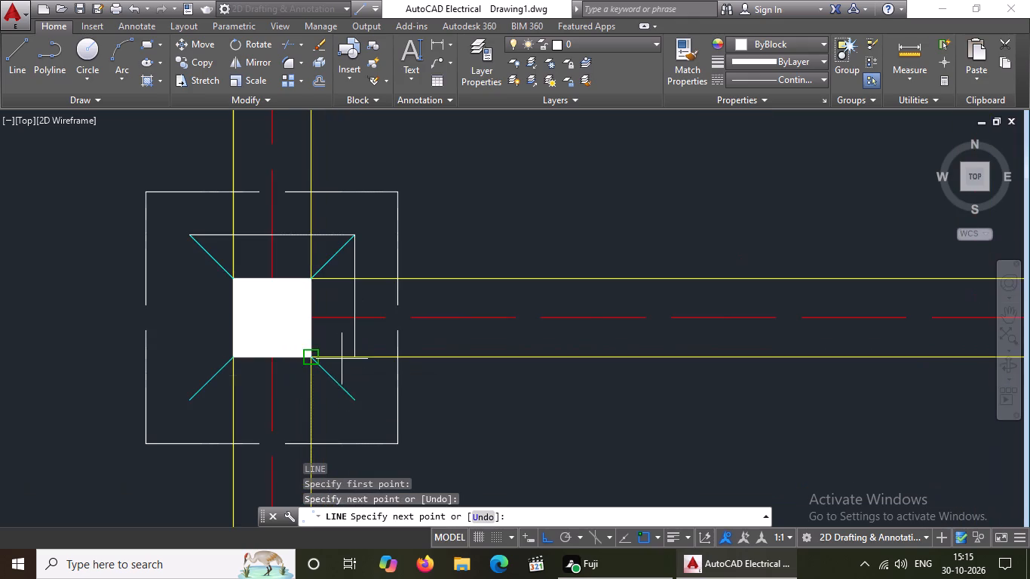
click(351, 400)
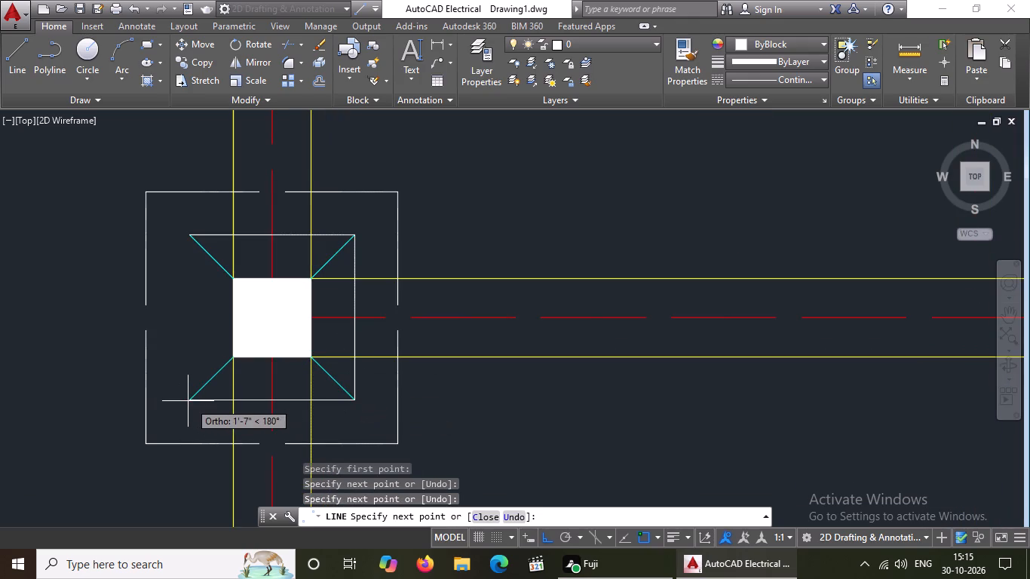
drag(187, 400, 184, 393)
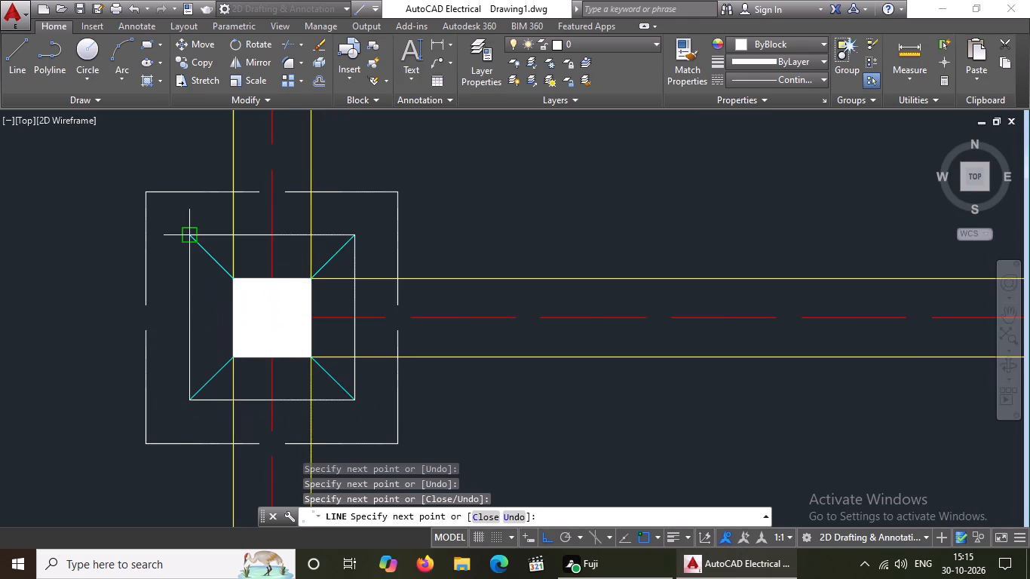
drag(192, 233, 196, 224)
key(Return)
Draw four inner-square lines joining the outer ends of the cyan diagonals at the right footing of the two-footing second row.
key(l)
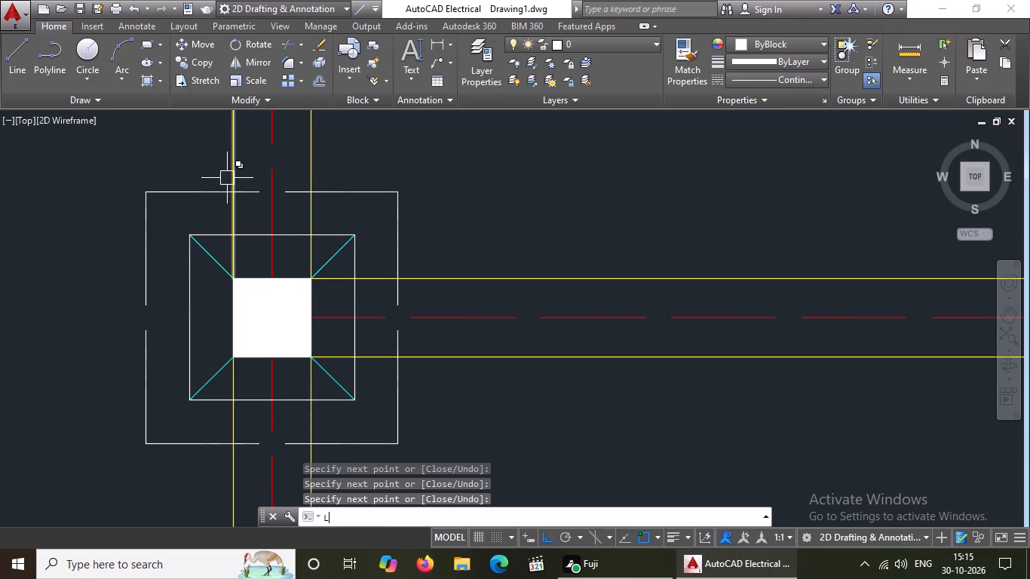
key(Return)
scroll(227, 178, down, 6)
middle_drag(287, 225, 326, 311)
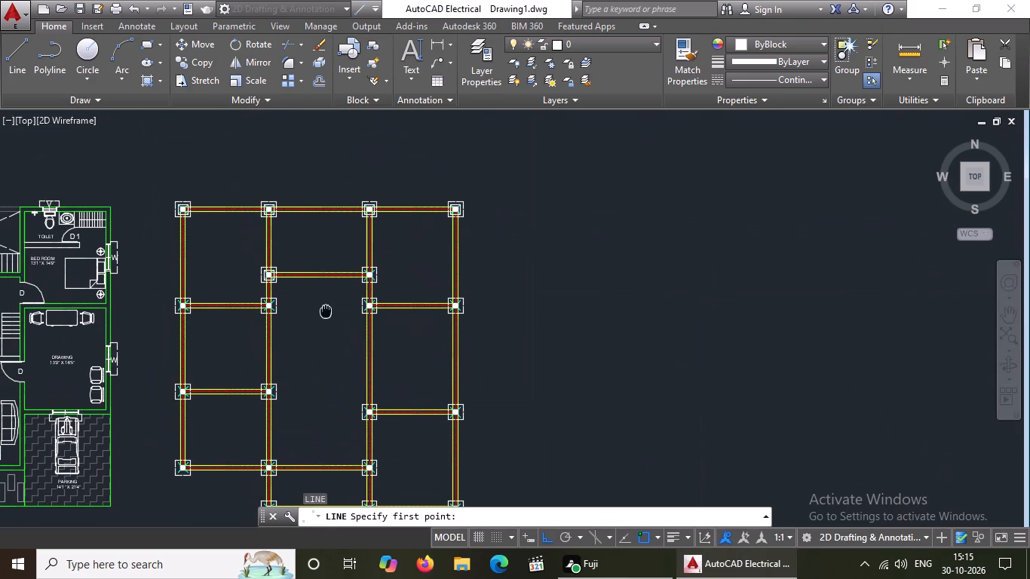
scroll(348, 283, up, 5)
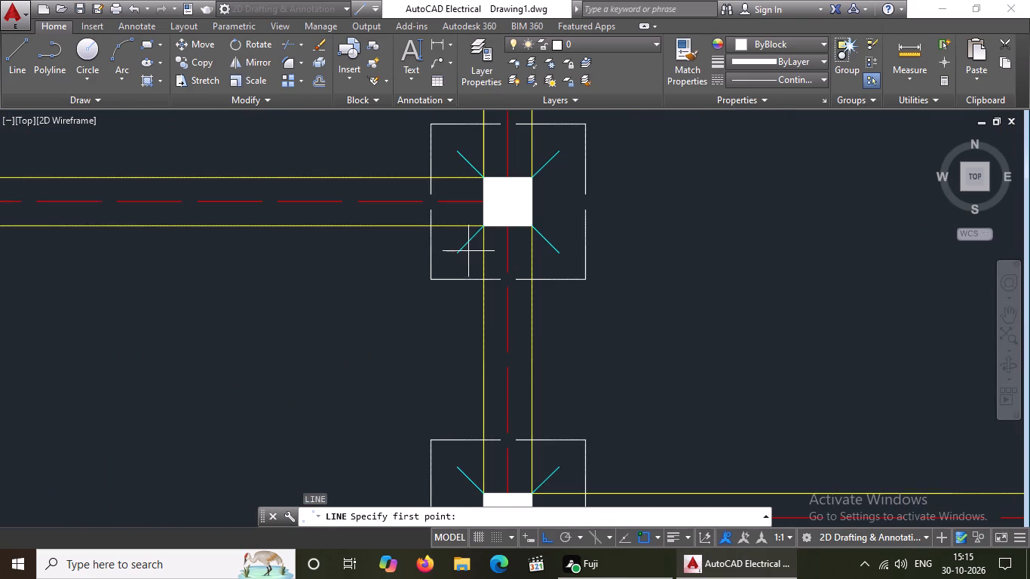
click(454, 253)
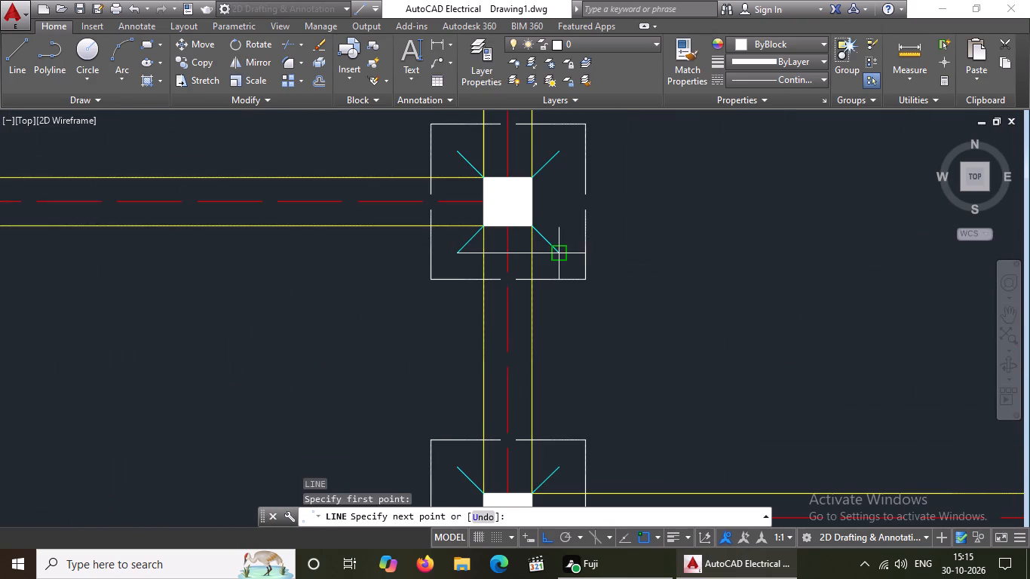
click(556, 252)
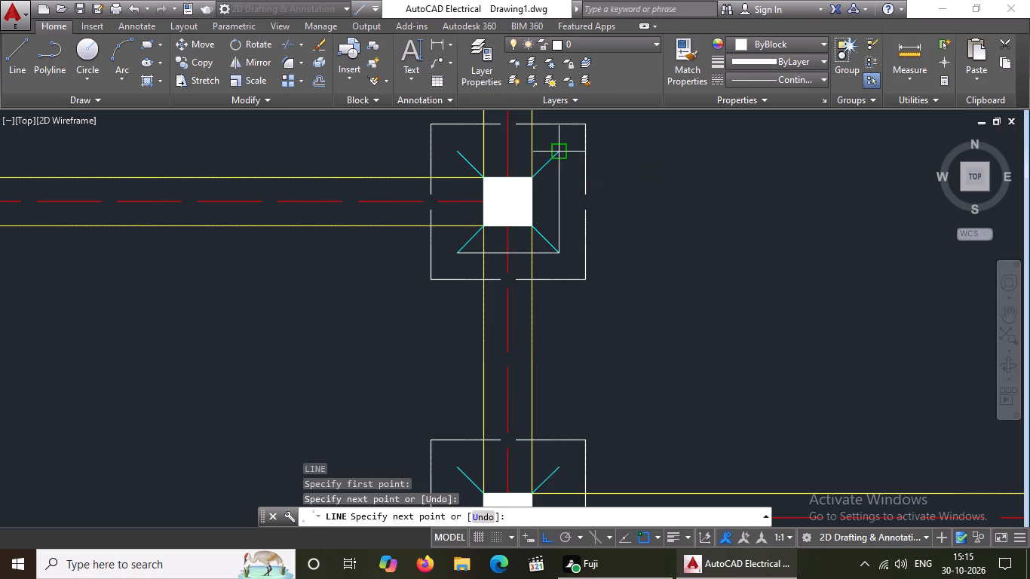
click(559, 153)
drag(460, 154, 460, 162)
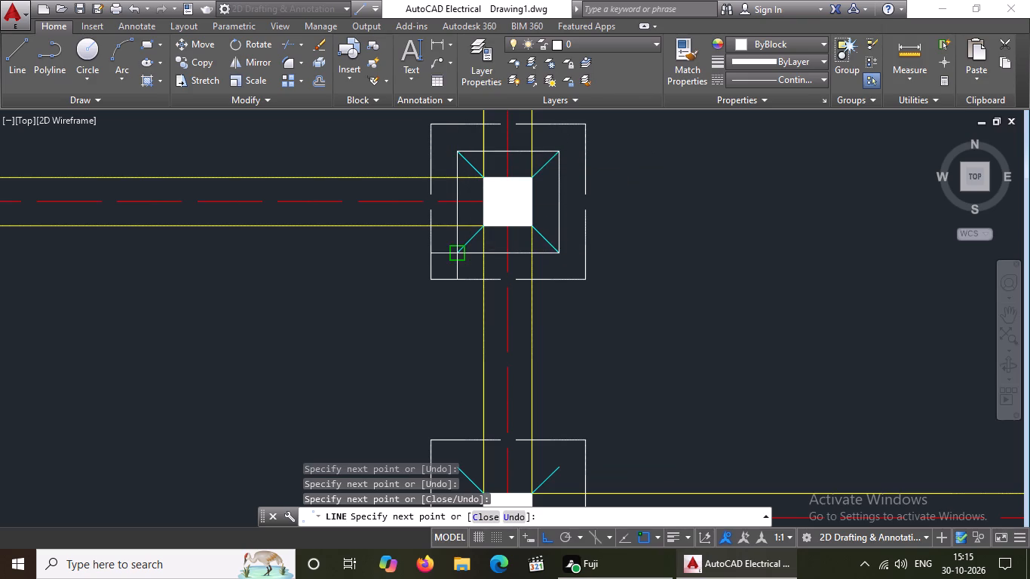
drag(460, 252, 452, 267)
key(Return)
Draw four inner-square lines joining the outer ends of the cyan diagonals at the leftmost footing in the third row.
key(l)
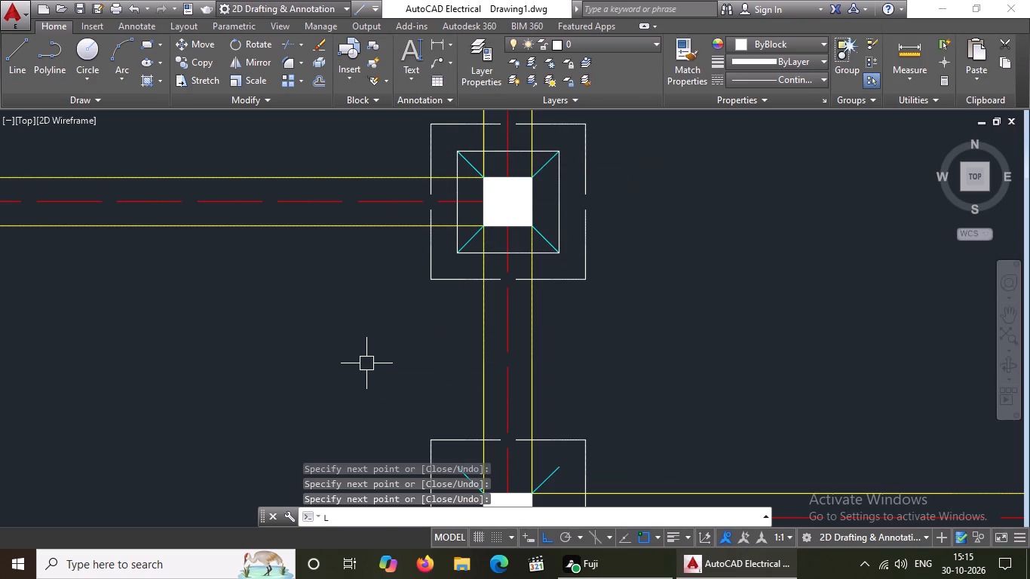
key(Return)
scroll(366, 368, down, 5)
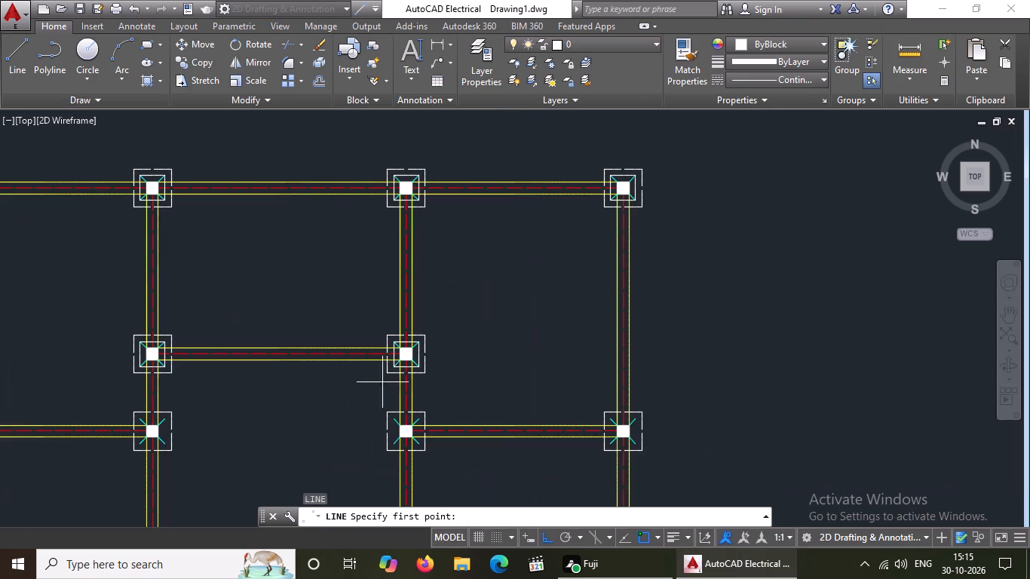
middle_drag(323, 381, 443, 354)
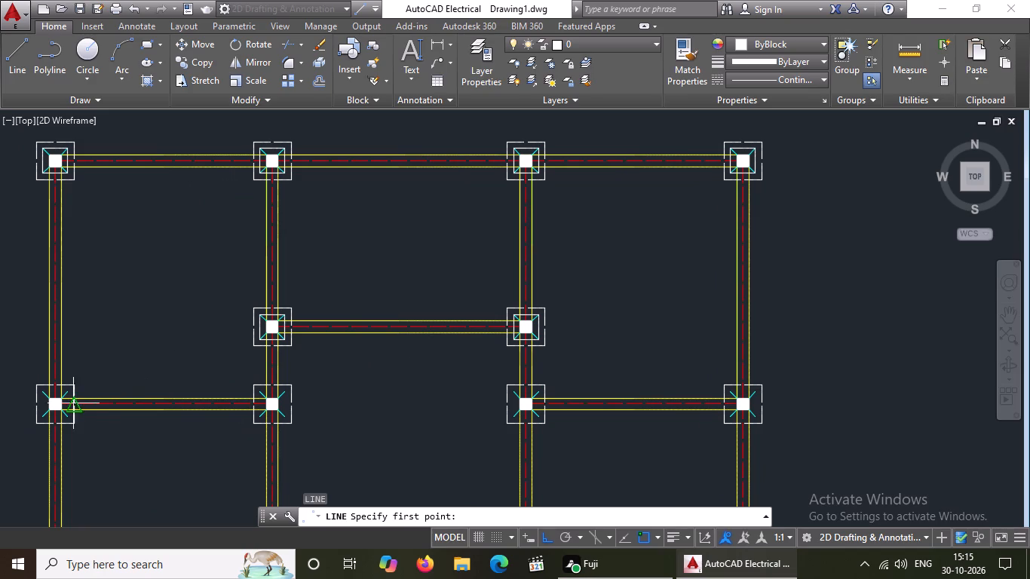
scroll(32, 401, up, 5)
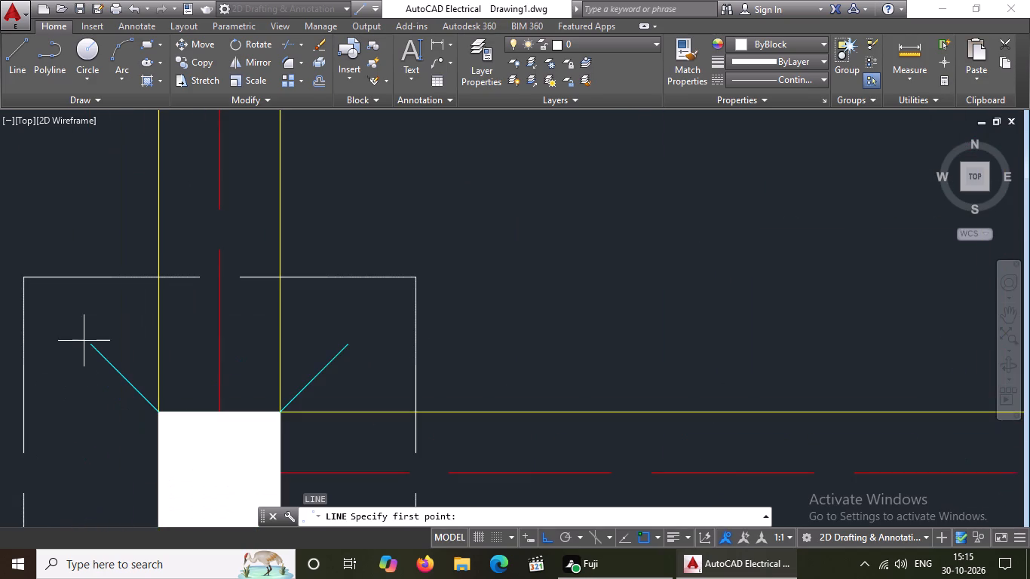
drag(90, 348, 97, 348)
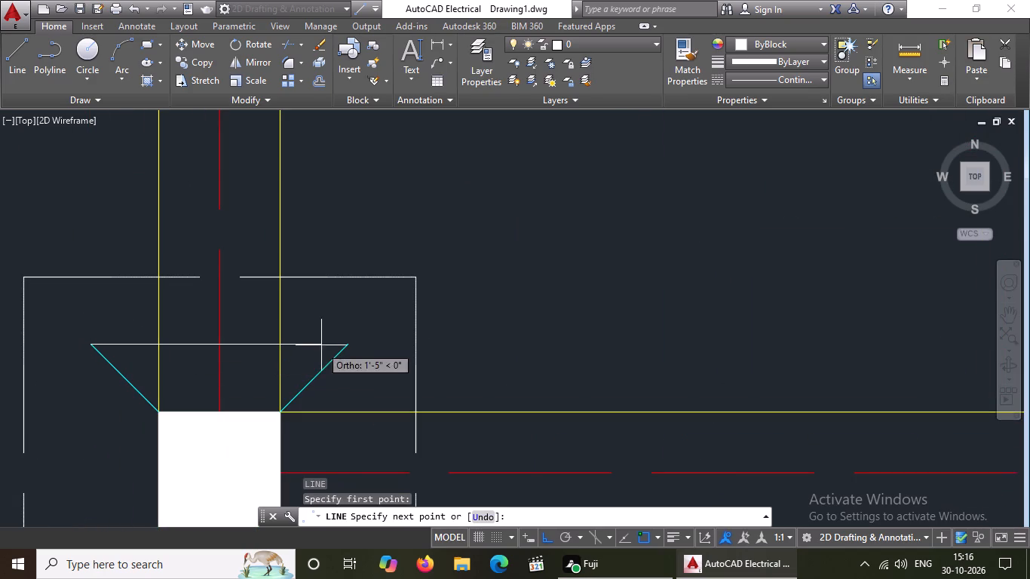
click(348, 345)
scroll(351, 303, down, 3)
scroll(351, 374, up, 3)
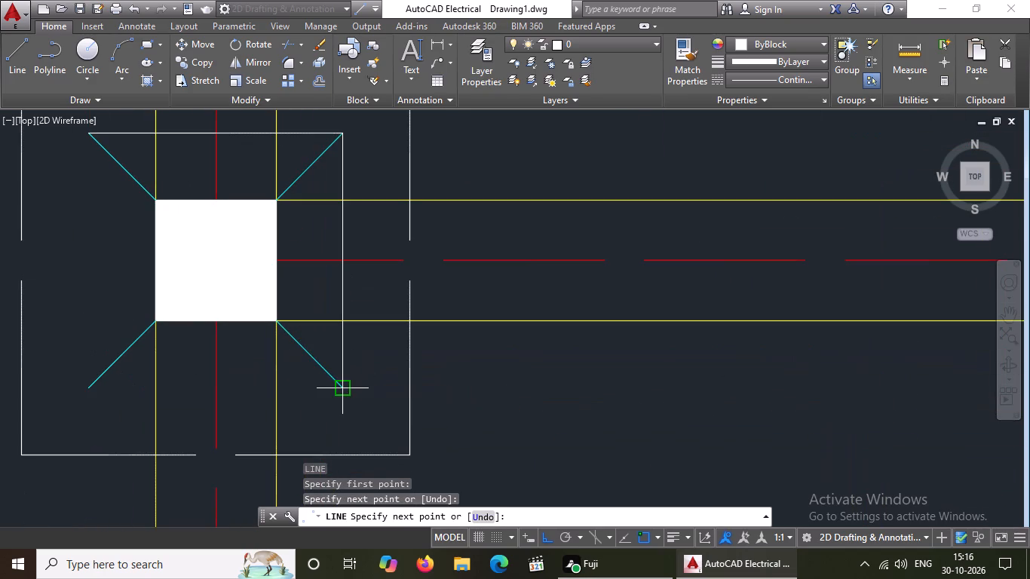
click(342, 386)
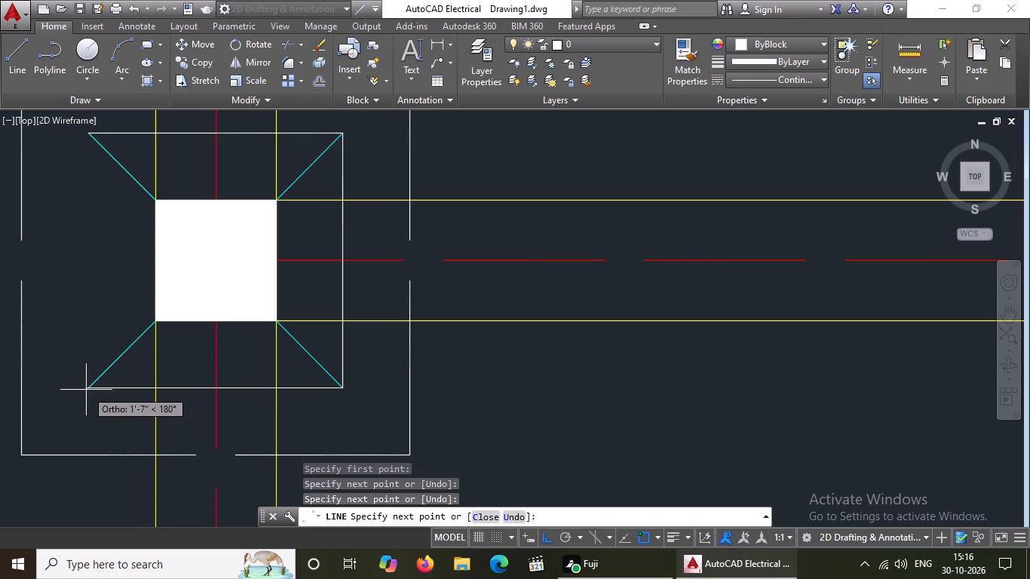
click(90, 385)
scroll(93, 371, down, 3)
scroll(85, 356, up, 3)
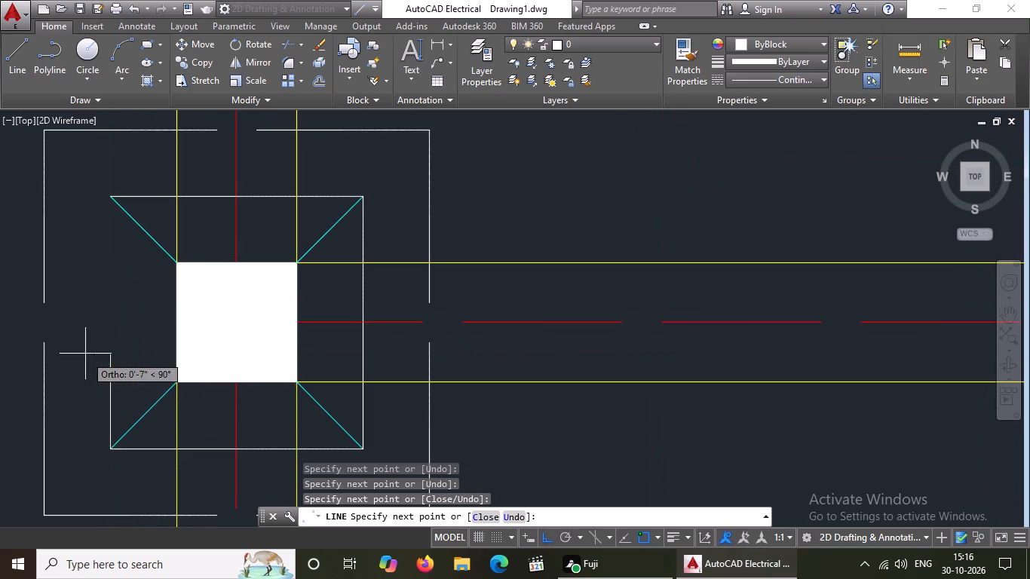
drag(113, 198, 118, 189)
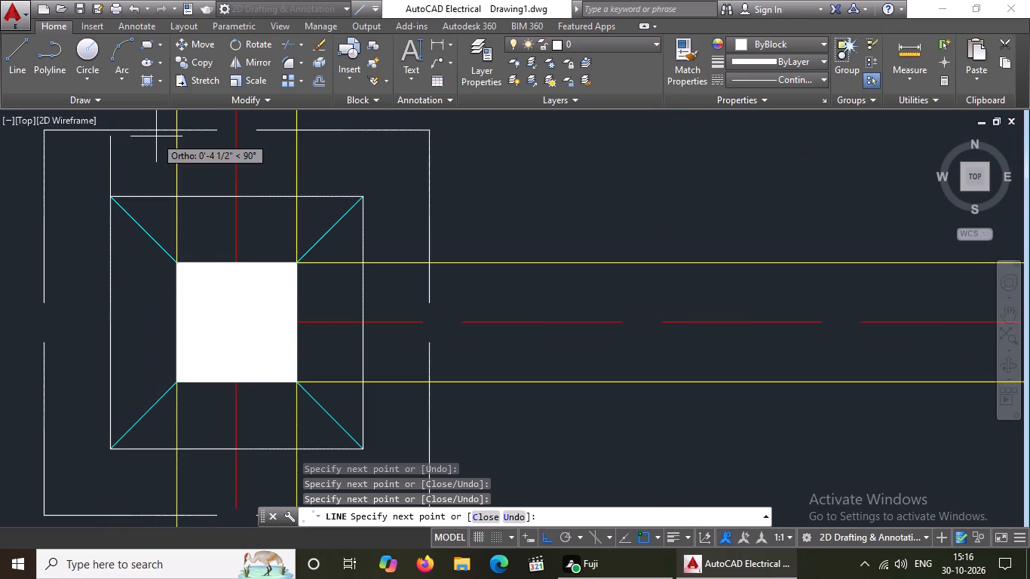
key(Return)
Draw four inner-square lines joining the outer ends of the cyan diagonals at the second footing in the third row.
key(l)
key(Return)
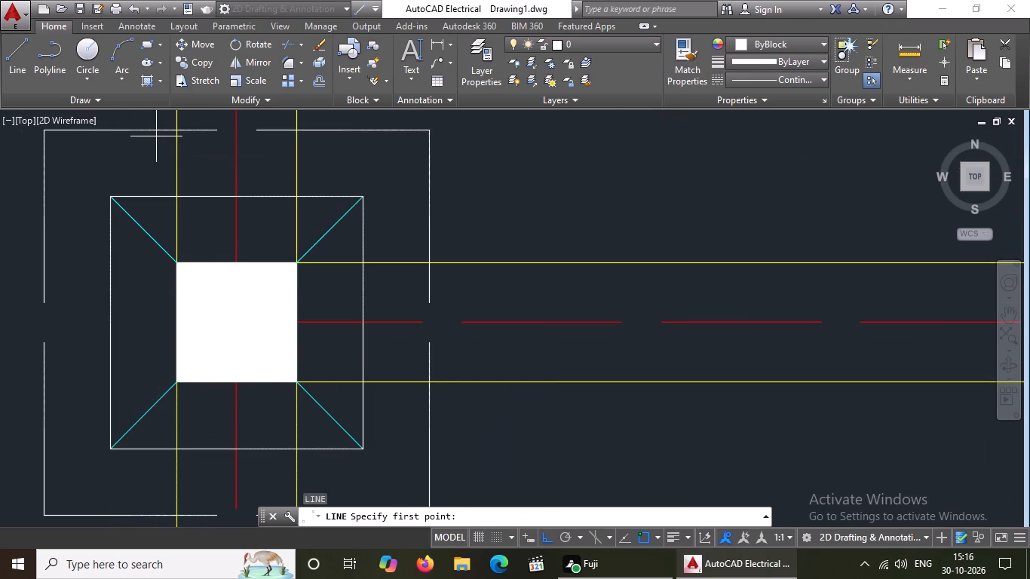
scroll(153, 381, down, 2)
scroll(268, 342, down, 2)
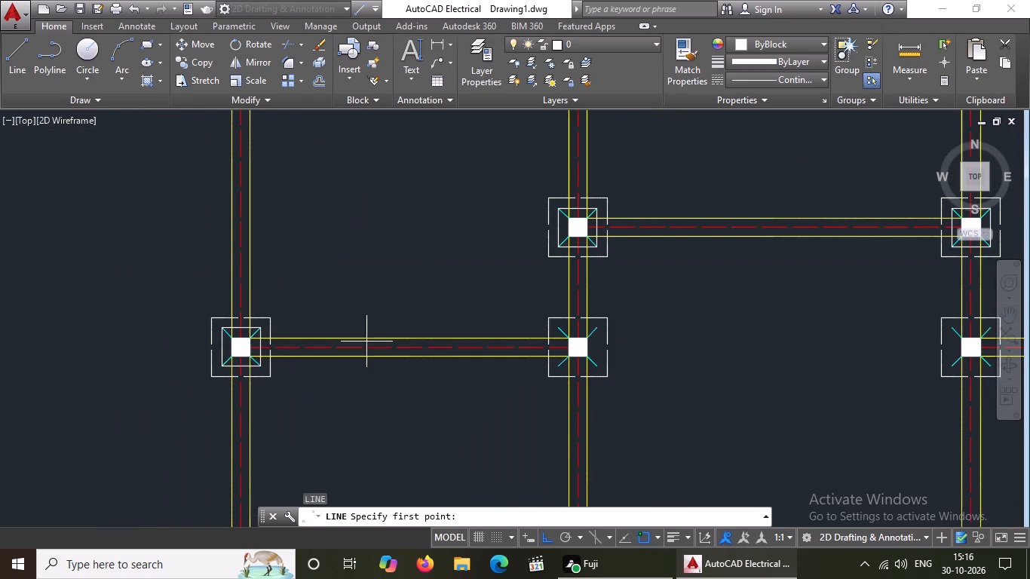
scroll(738, 326, up, 2)
scroll(440, 332, down, 3)
scroll(397, 336, up, 3)
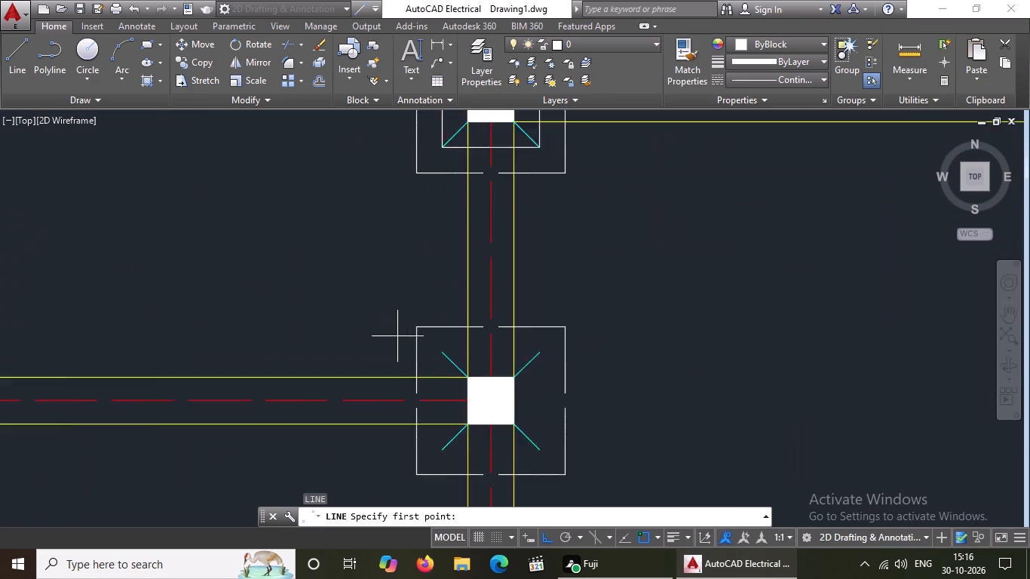
scroll(397, 336, up, 2)
click(504, 379)
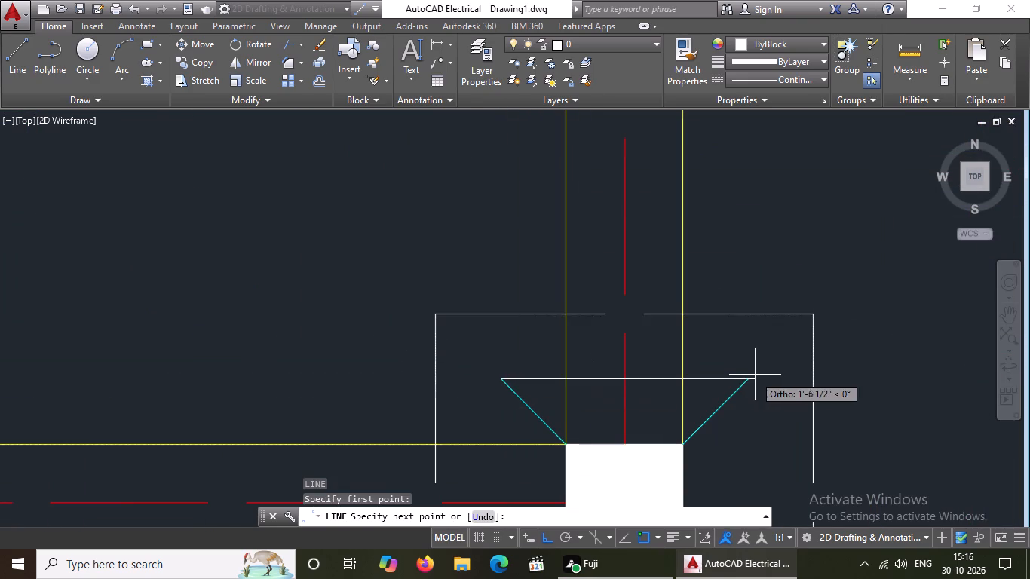
click(746, 380)
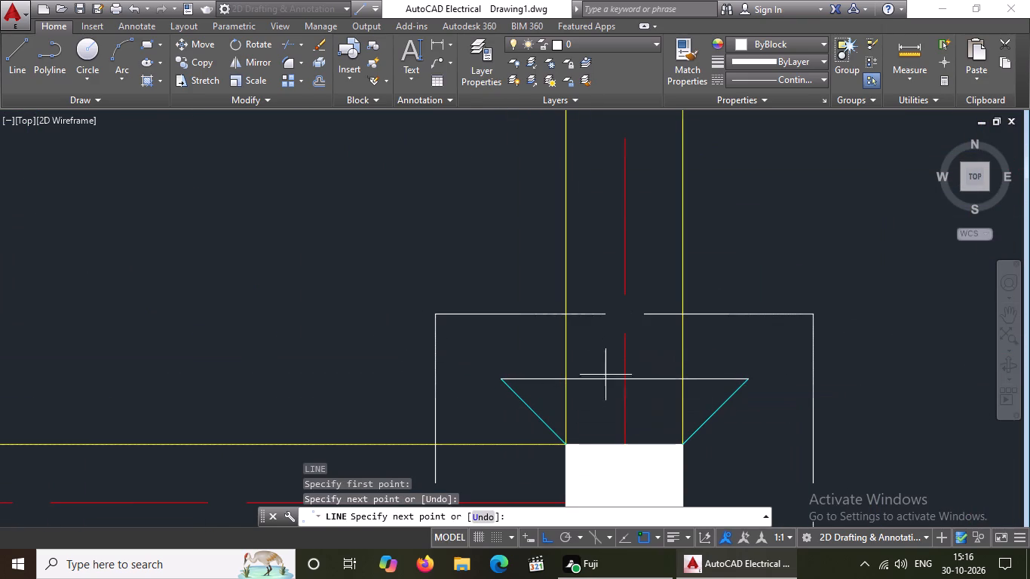
scroll(605, 359, down, 3)
scroll(640, 428, up, 2)
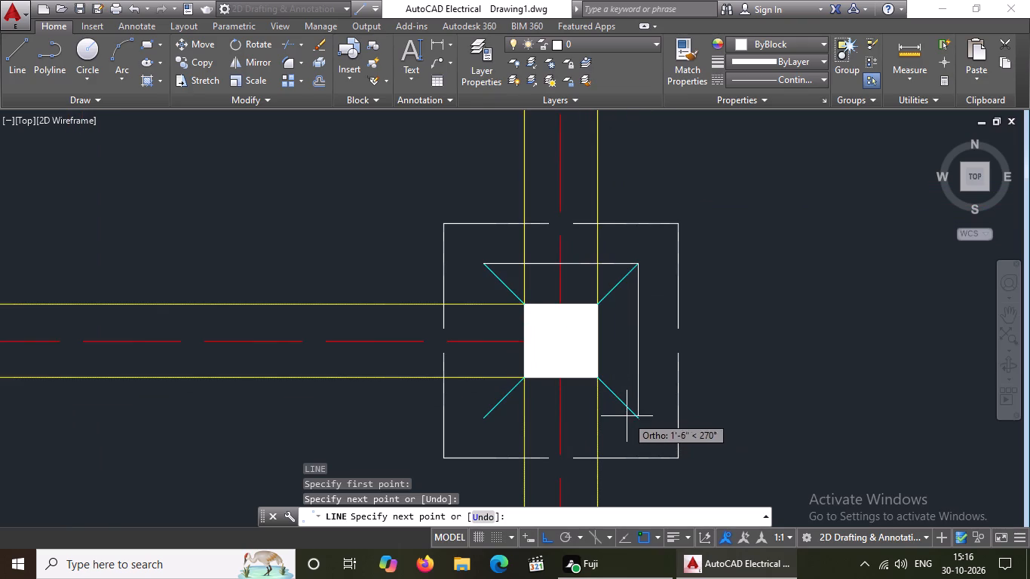
click(636, 419)
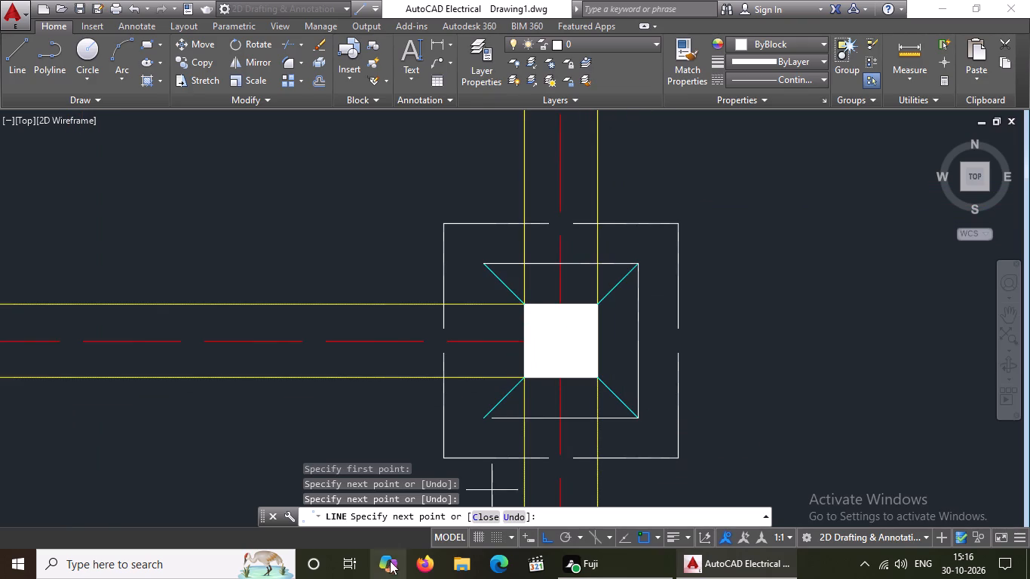
click(486, 417)
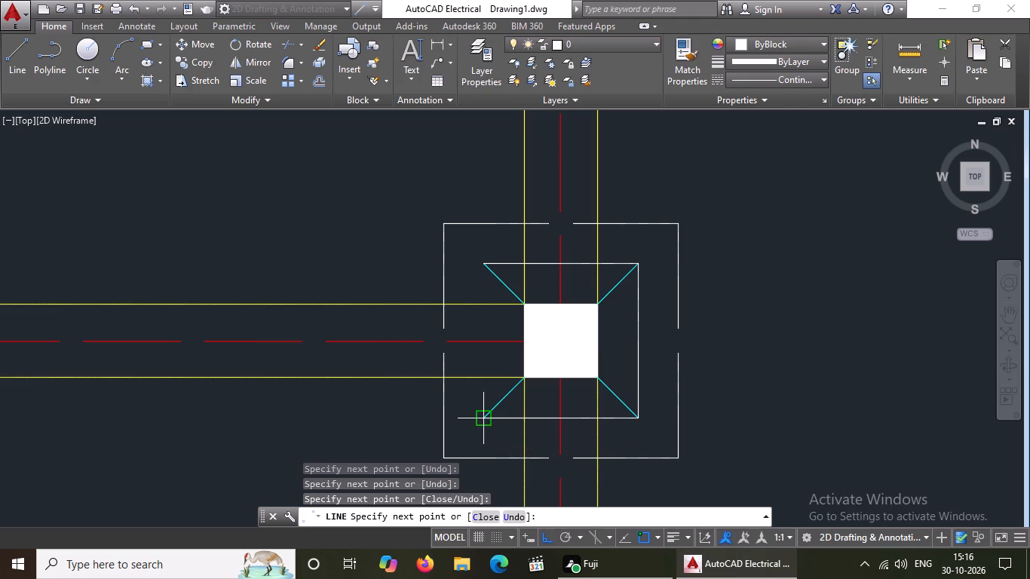
click(490, 266)
key(Return)
Draw four inner-square lines joining the outer ends of the cyan diagonals at the third footing in the third row.
key(l)
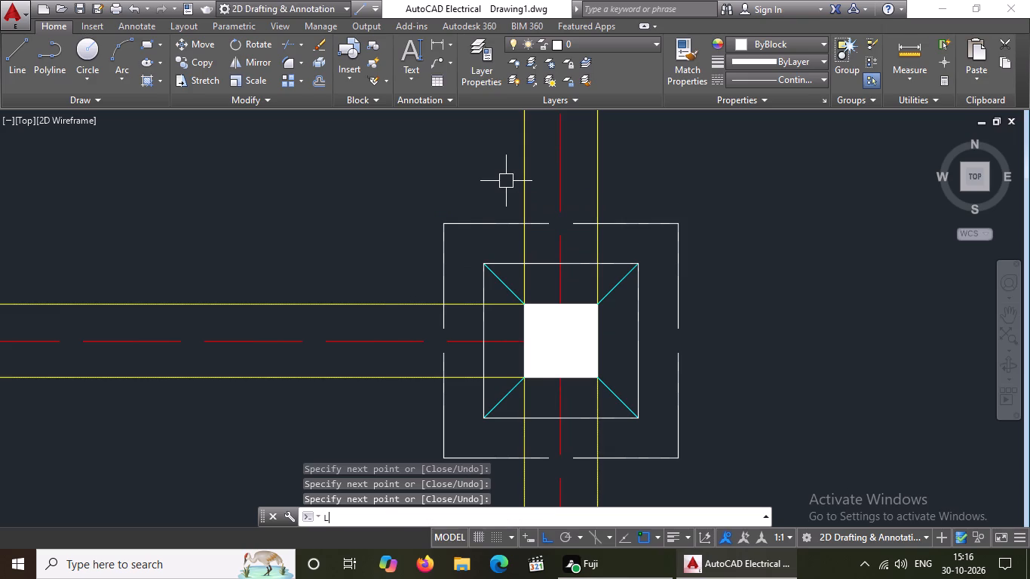
key(Return)
scroll(552, 351, down, 4)
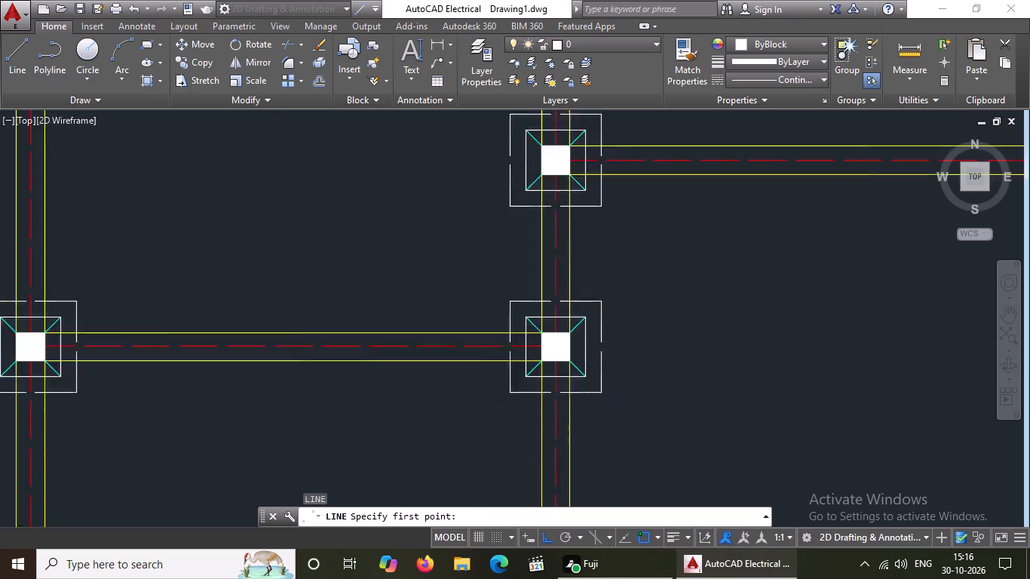
scroll(531, 353, down, 1)
scroll(874, 346, up, 3)
scroll(727, 328, up, 1)
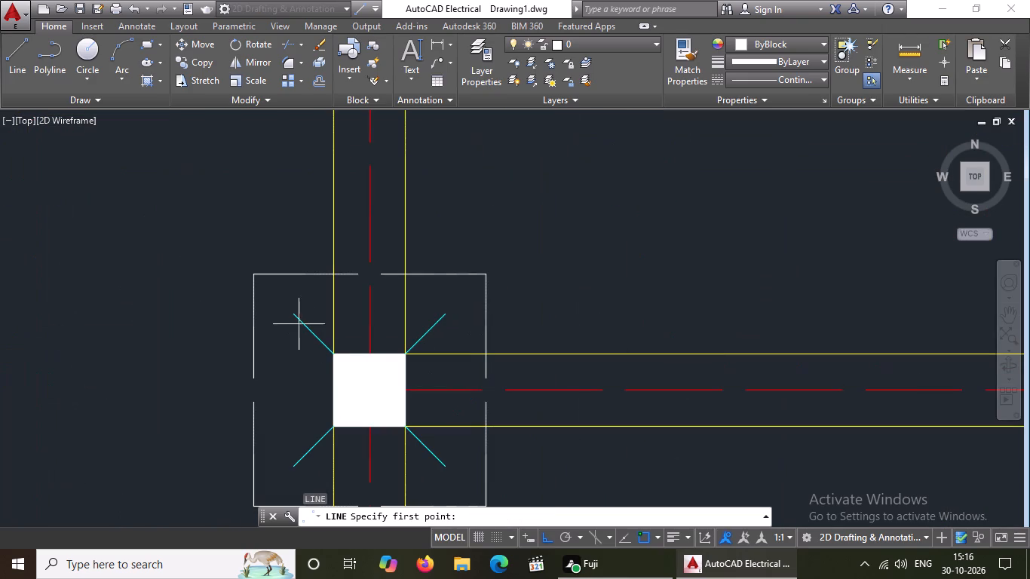
click(293, 316)
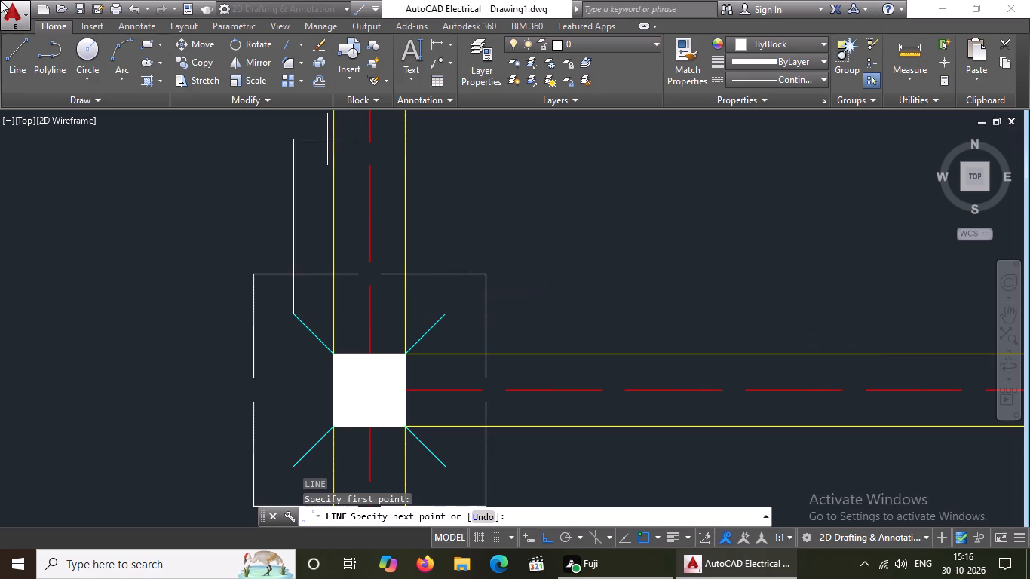
click(443, 315)
scroll(441, 308, down, 1)
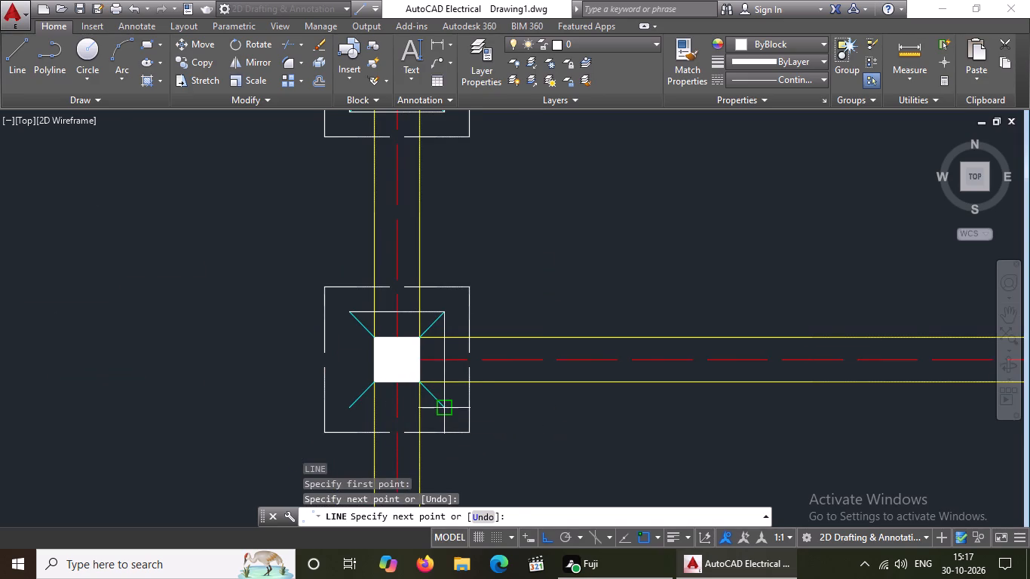
click(443, 408)
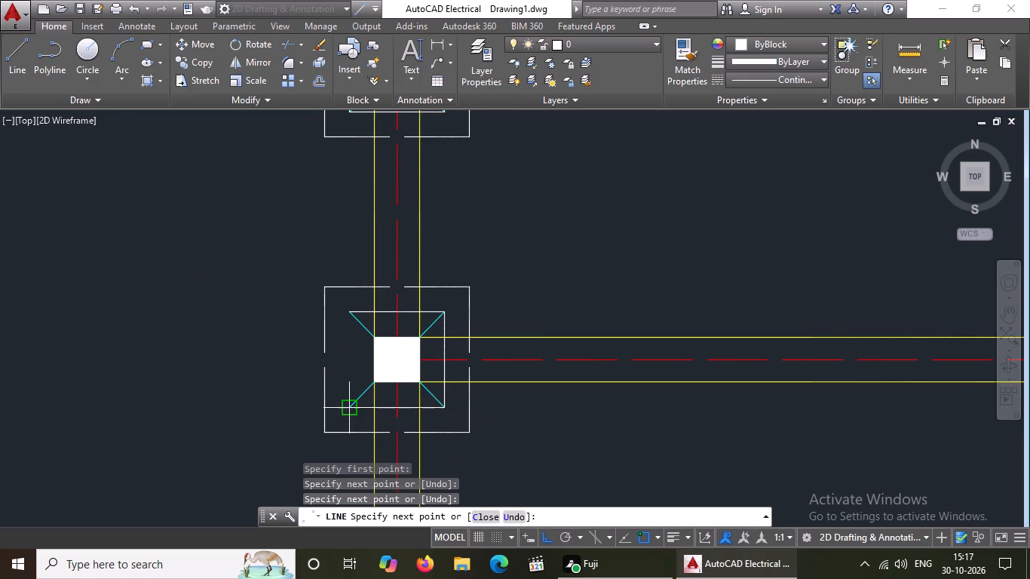
click(349, 408)
drag(351, 311, 354, 297)
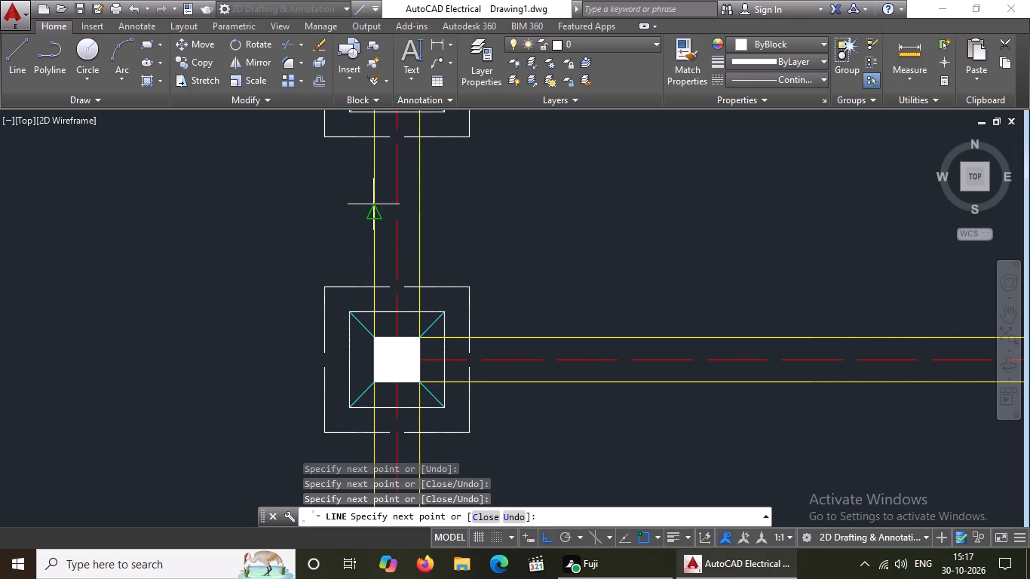
key(Return)
Draw four inner-square lines joining the outer ends of the cyan diagonals at the fourth, rightmost footing in the third row.
key(l)
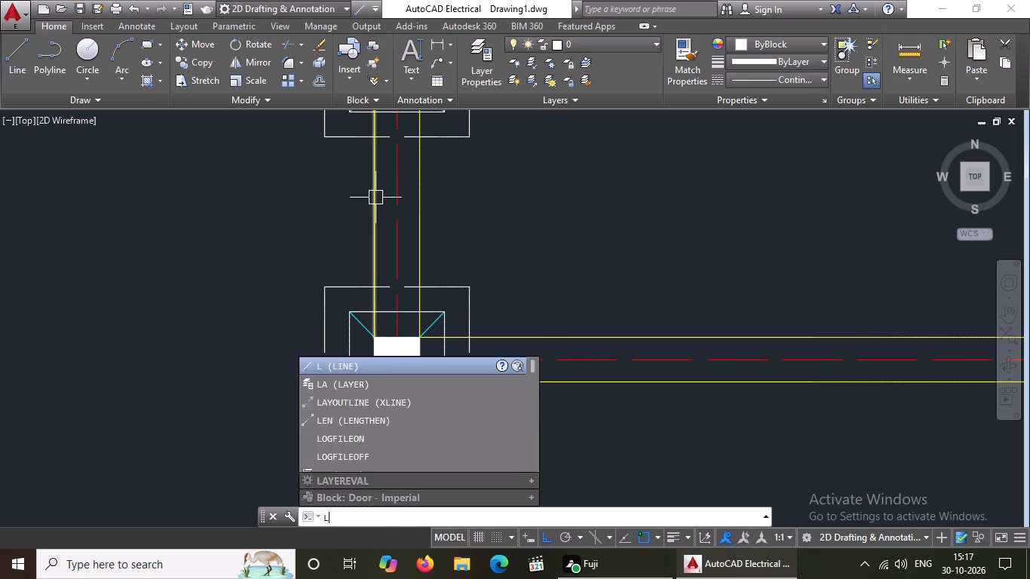
key(Return)
scroll(487, 363, down, 2)
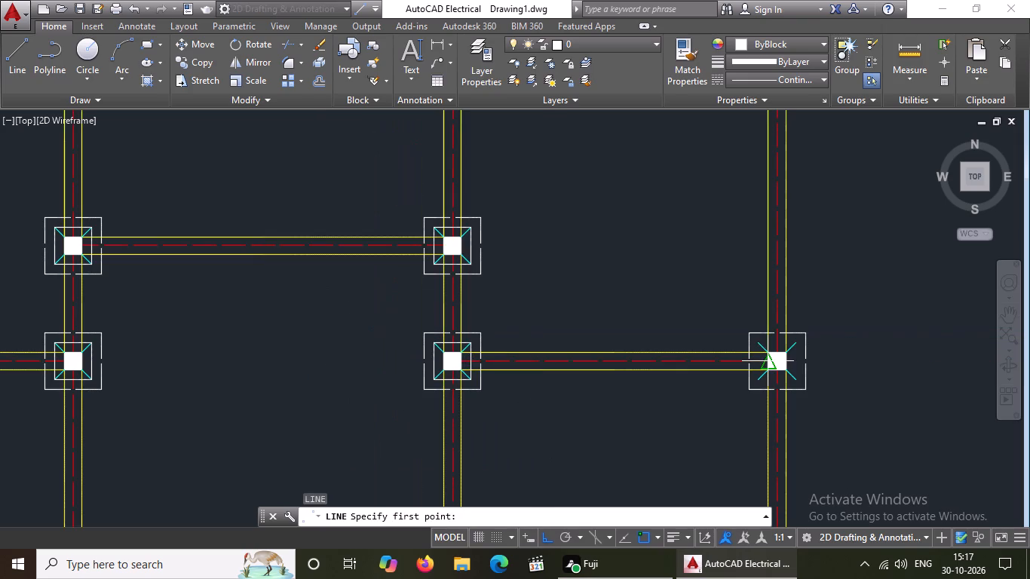
scroll(794, 348, up, 2)
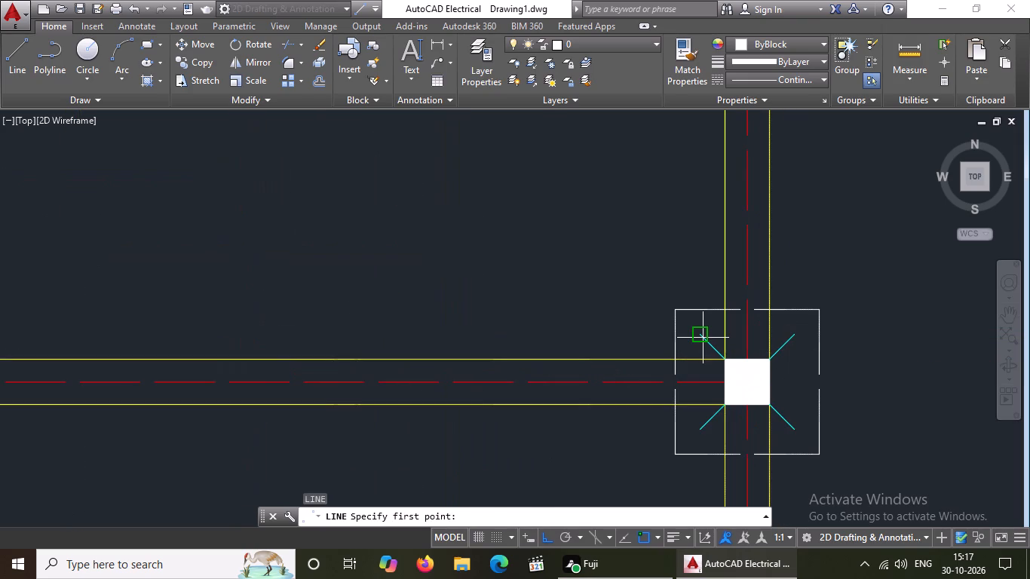
drag(700, 340, 713, 337)
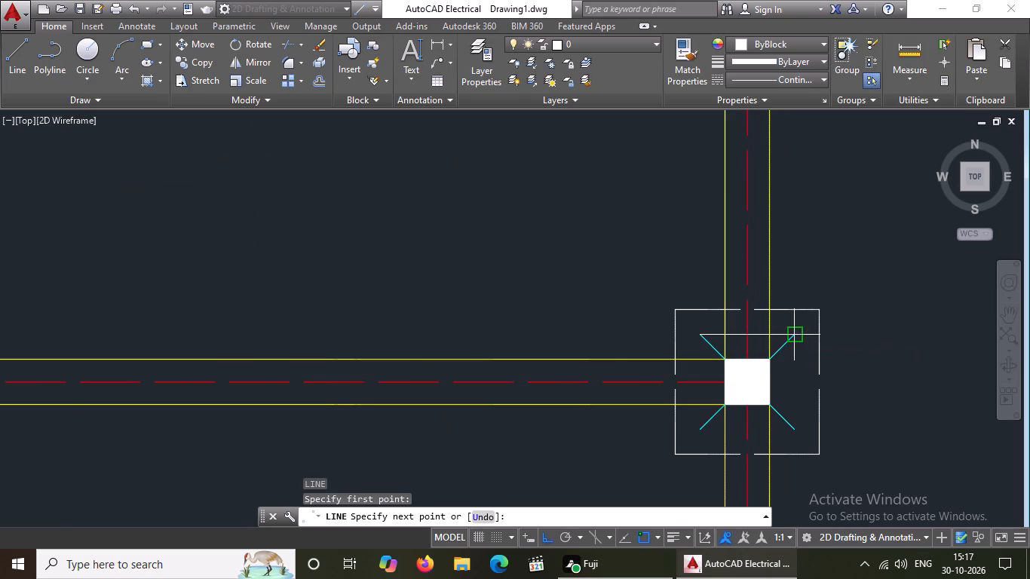
click(792, 339)
click(793, 431)
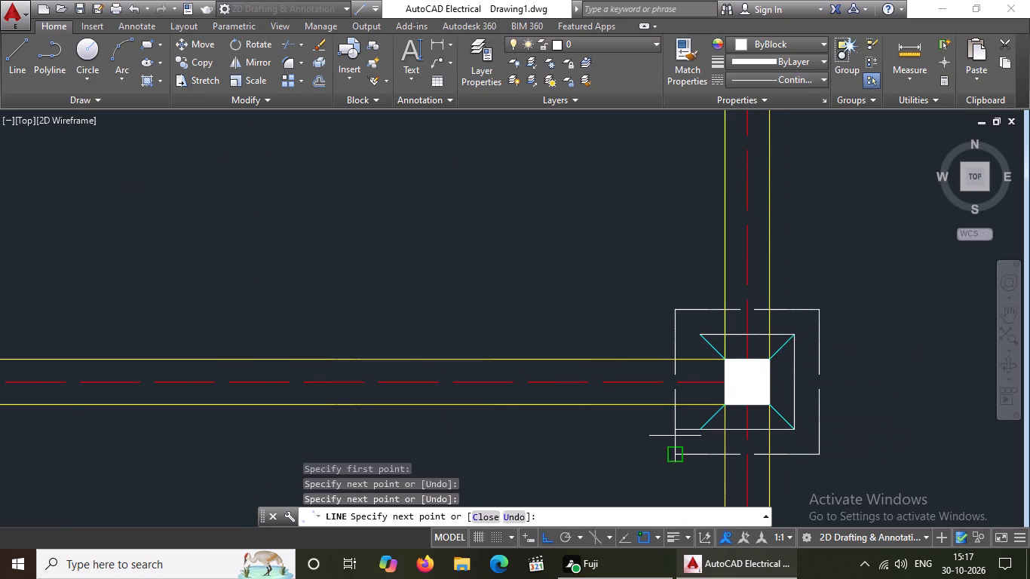
click(702, 430)
drag(698, 330, 700, 323)
key(Return)
Draw four inner-square lines joining the outer ends of the cyan diagonals at the left footing of the two-footing fourth row.
key(l)
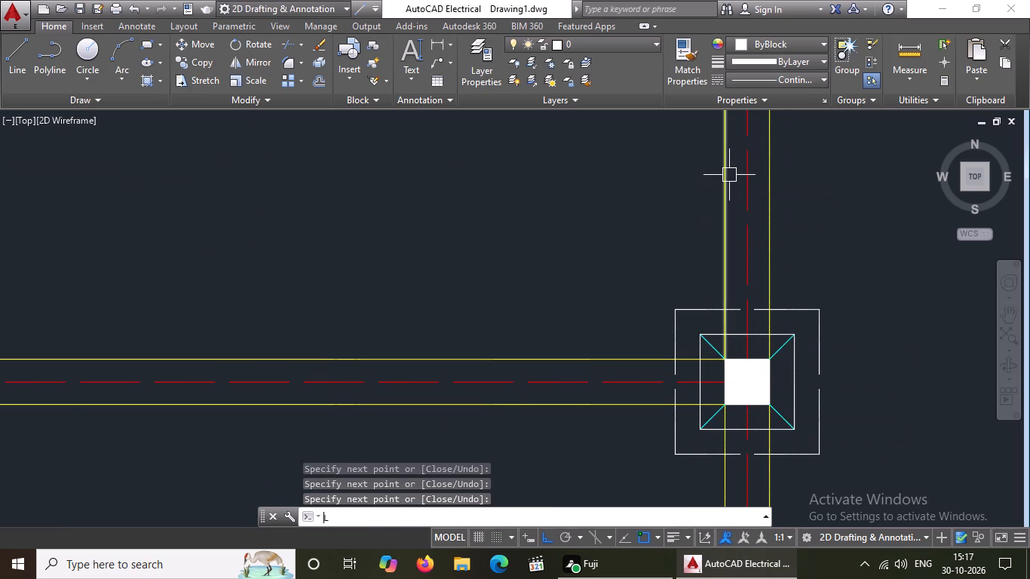
key(Return)
scroll(380, 336, down, 3)
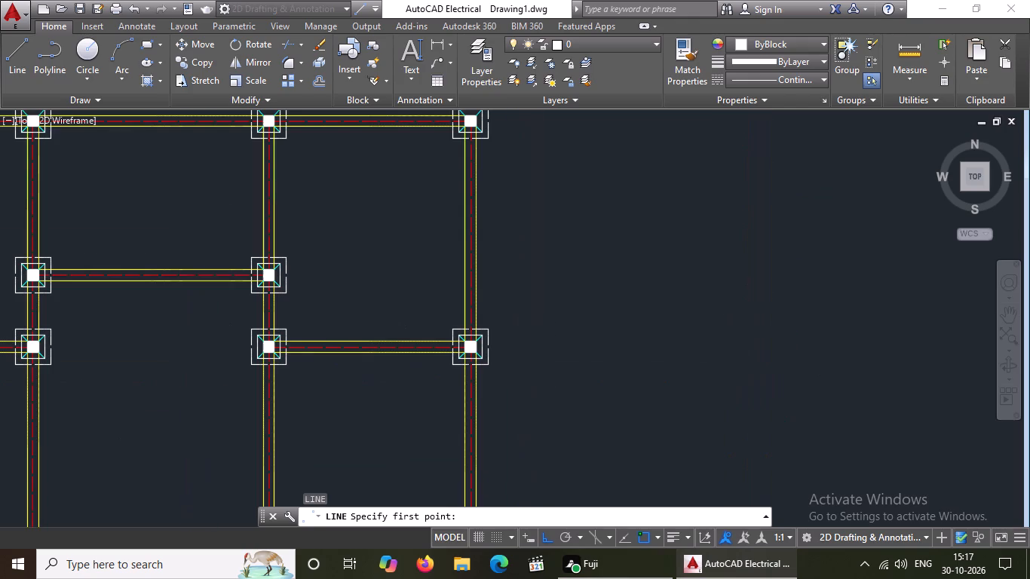
scroll(380, 336, down, 2)
scroll(182, 419, up, 3)
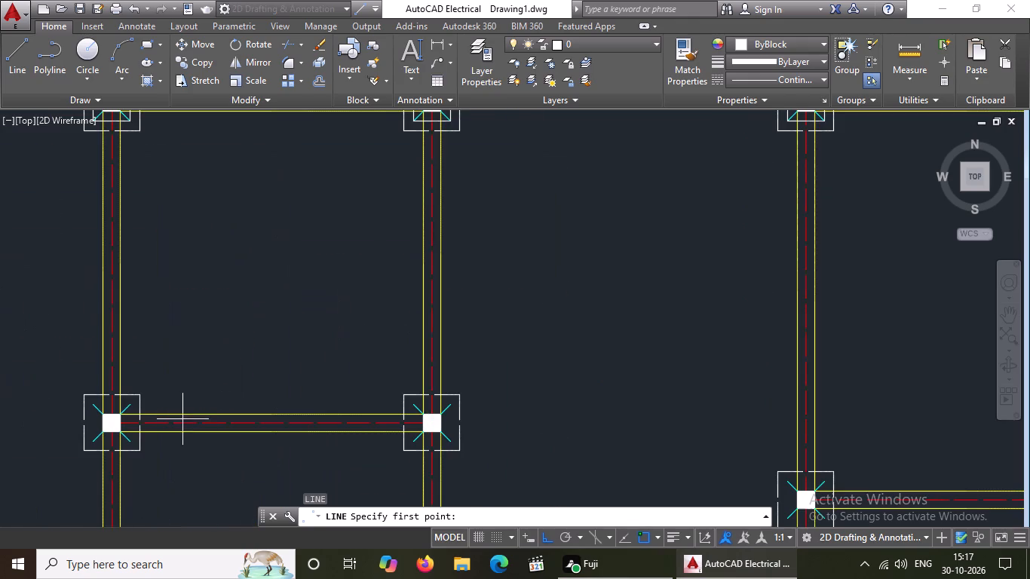
scroll(127, 418, down, 2)
scroll(207, 274, up, 3)
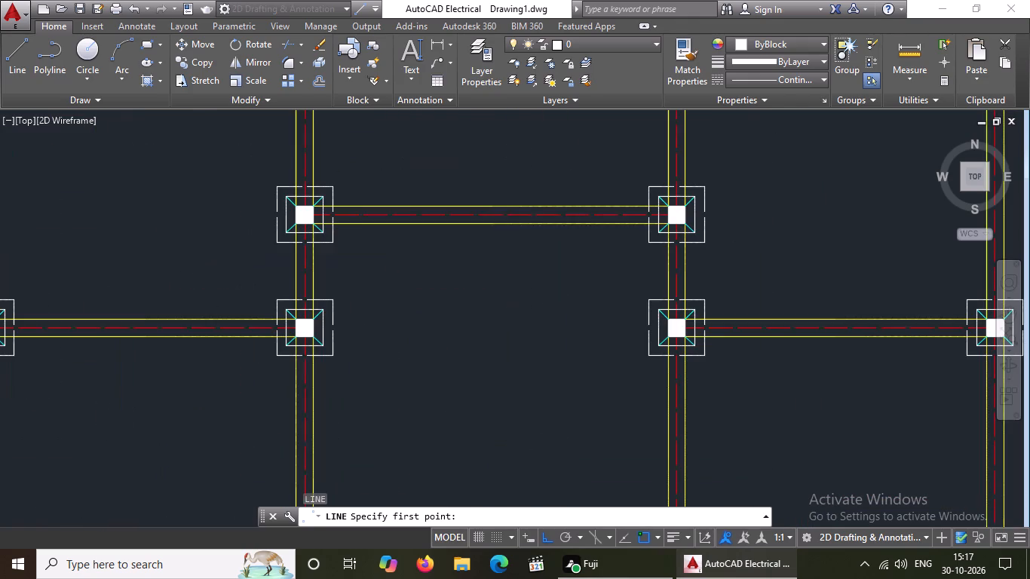
scroll(207, 274, down, 4)
scroll(329, 292, up, 3)
scroll(337, 291, down, 3)
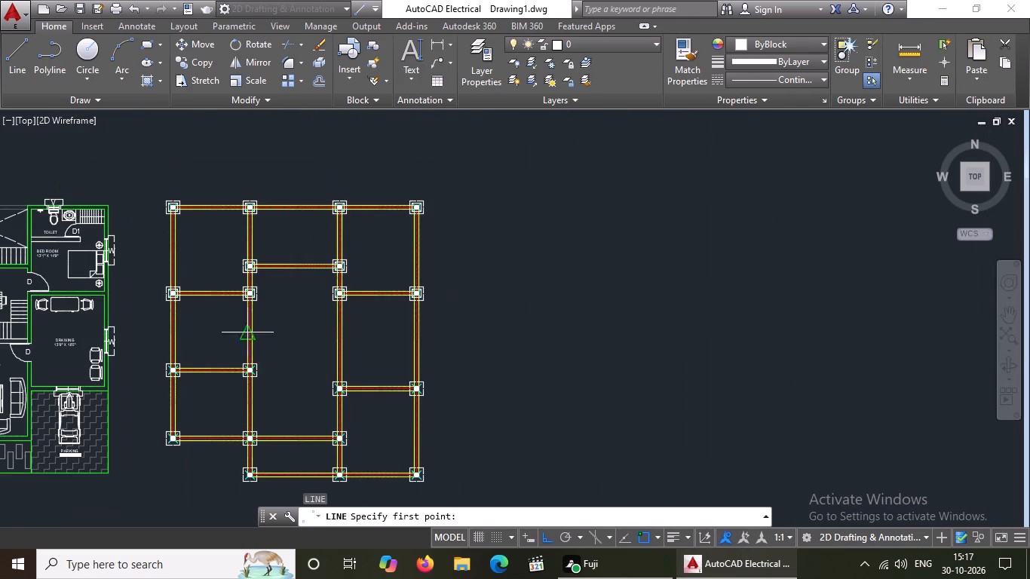
scroll(169, 361, up, 5)
scroll(168, 373, down, 2)
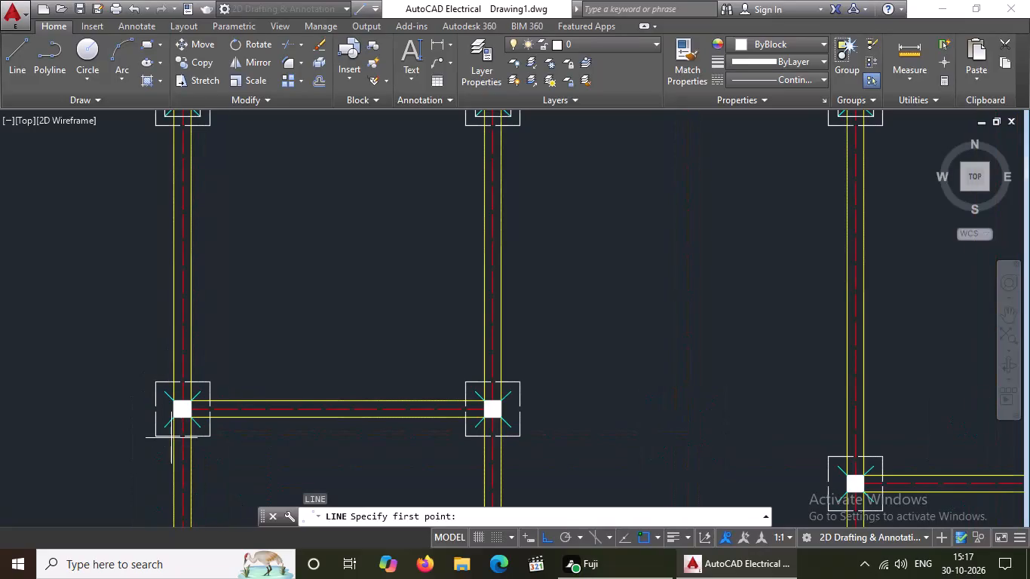
scroll(171, 438, up, 1)
click(162, 420)
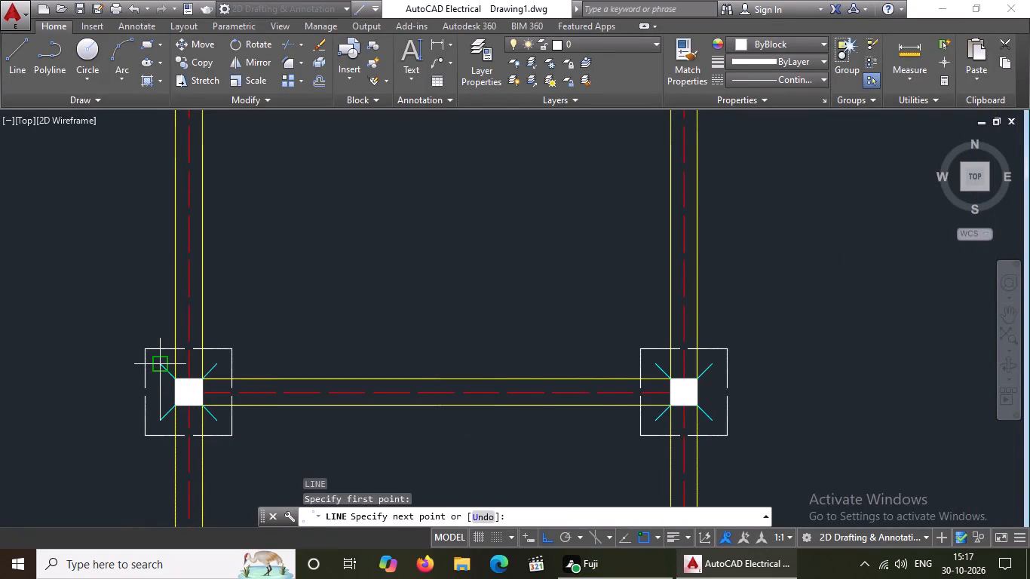
click(160, 366)
click(216, 366)
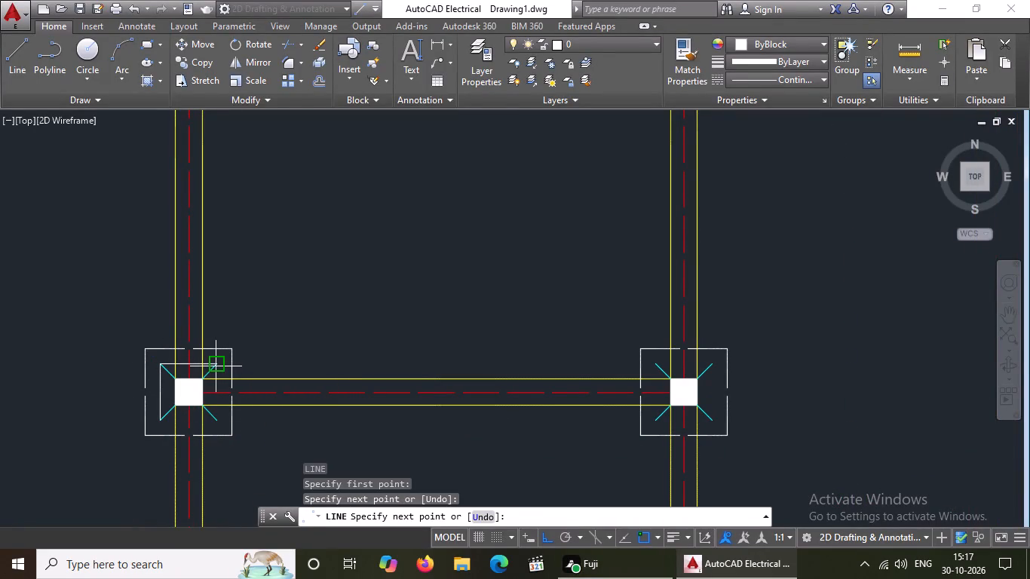
click(218, 421)
scroll(155, 423, up, 3)
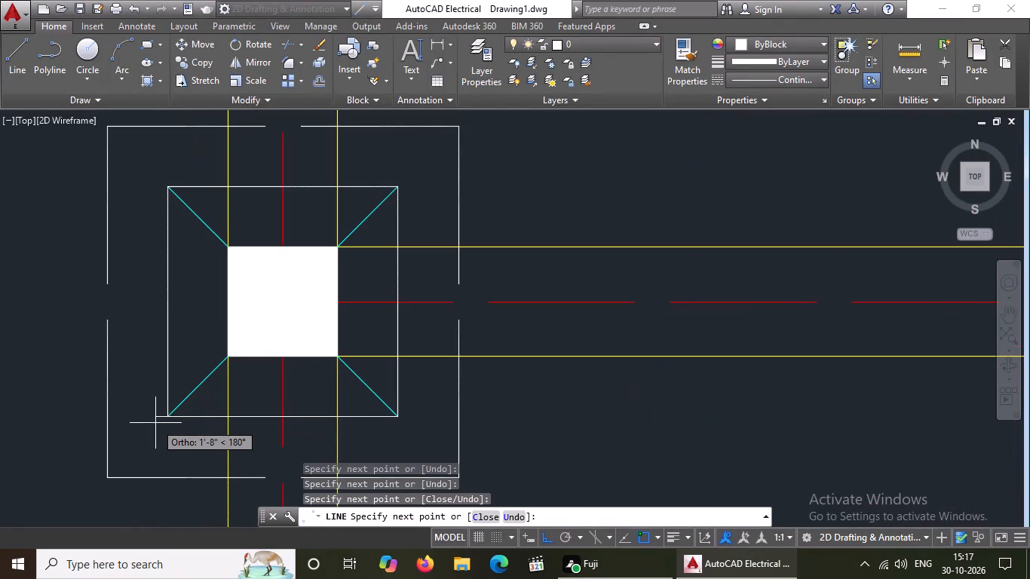
click(170, 418)
key(Return)
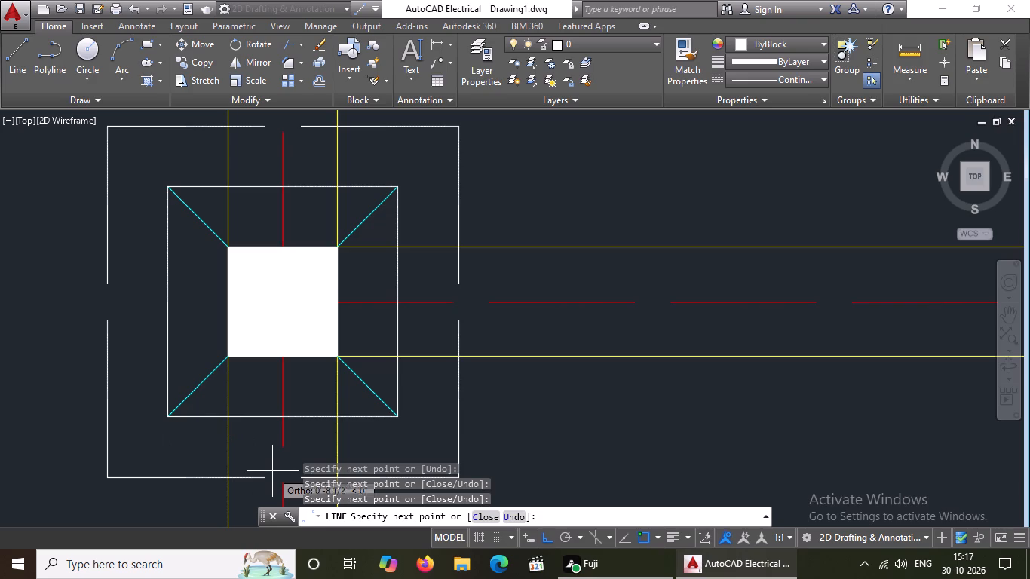
Draw four inner-square lines joining the outer ends of the cyan diagonals at the right footing of the two-footing fourth row.
key(l)
key(Return)
scroll(341, 363, down, 5)
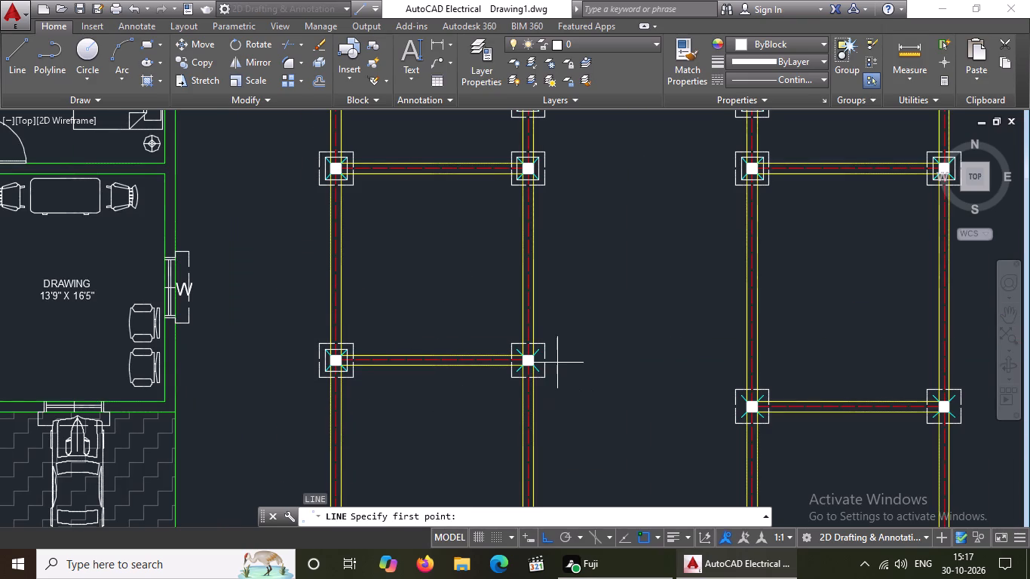
scroll(556, 360, up, 2)
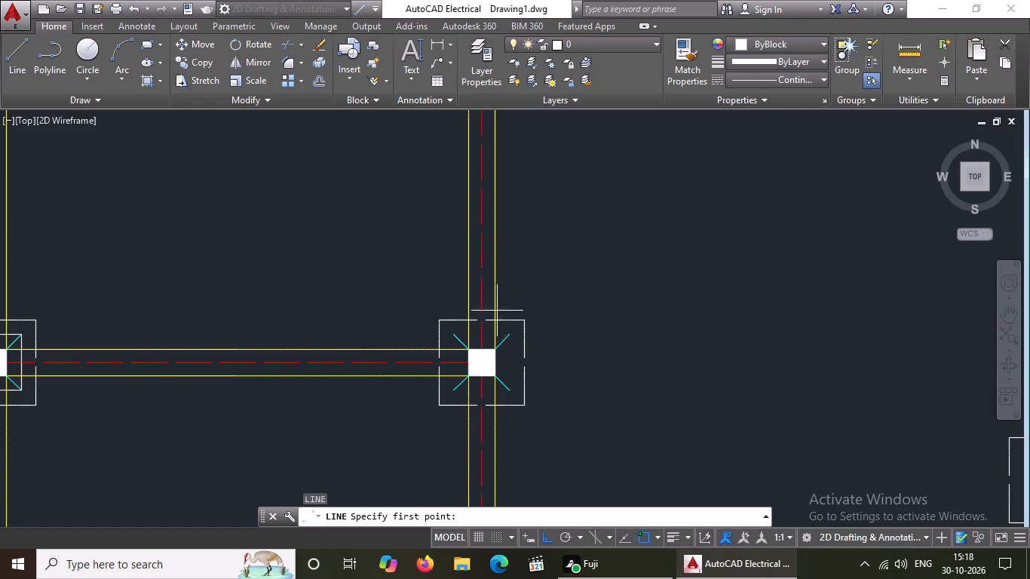
click(456, 338)
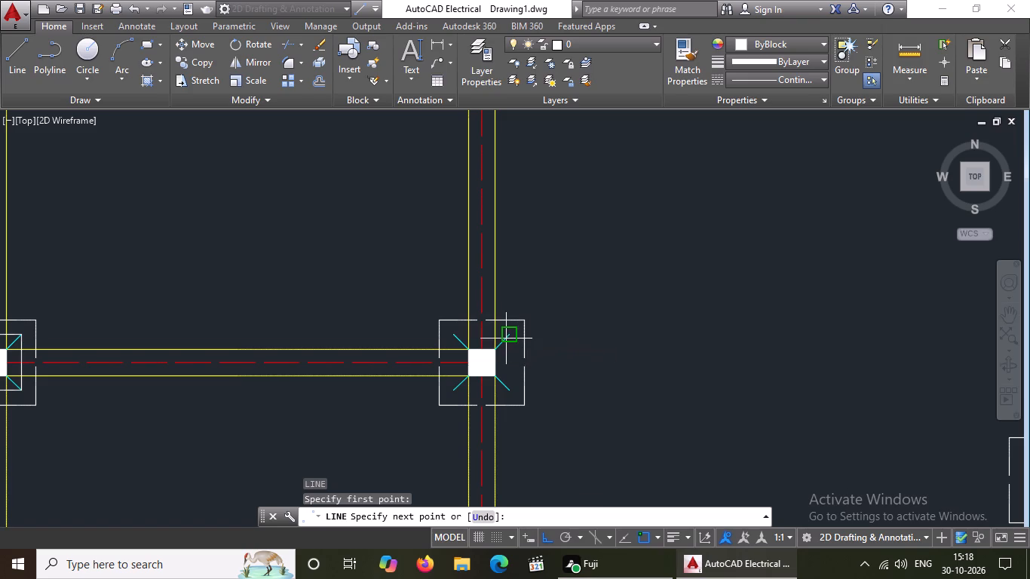
drag(506, 336, 507, 343)
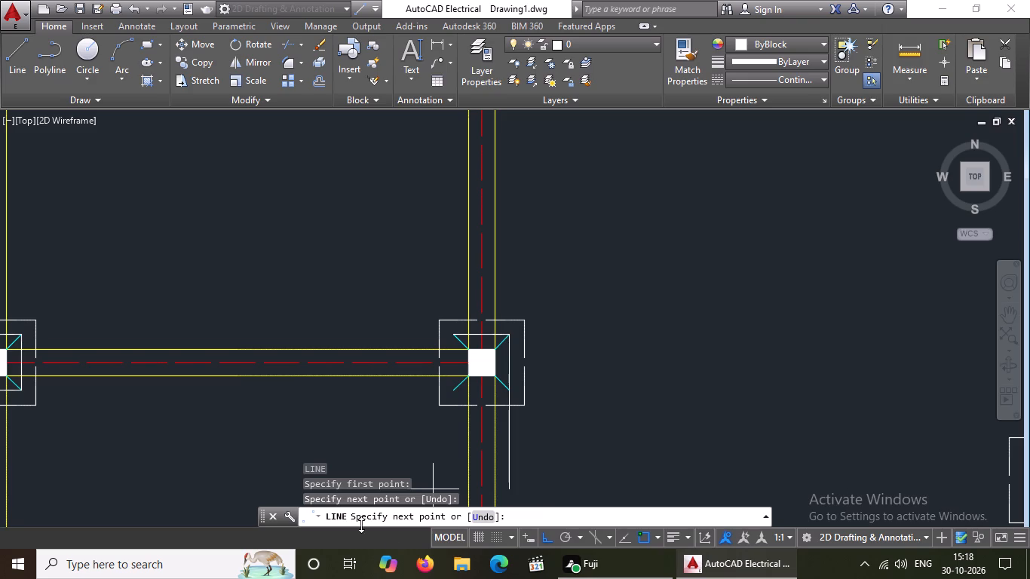
click(507, 391)
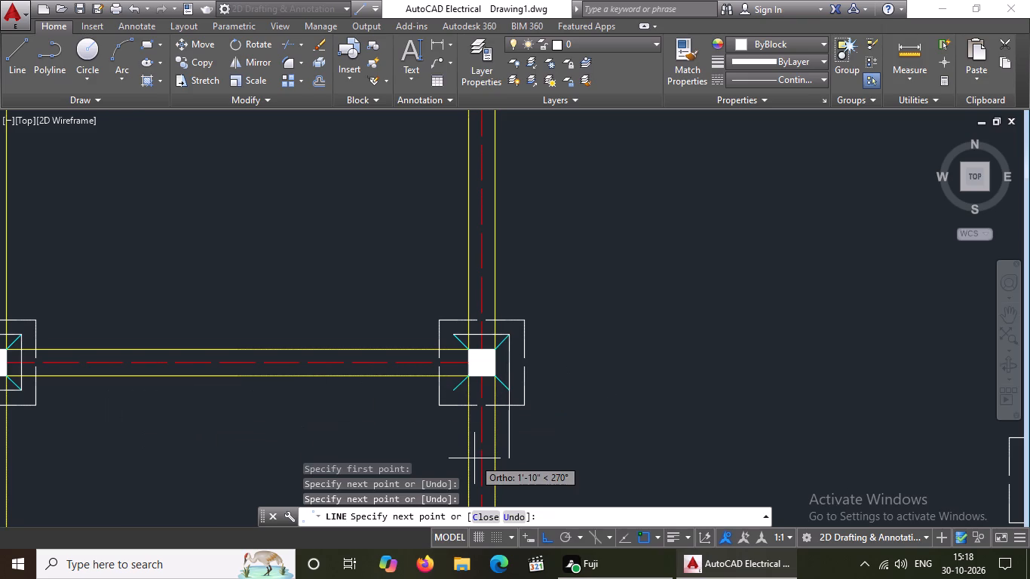
scroll(455, 391, up, 2)
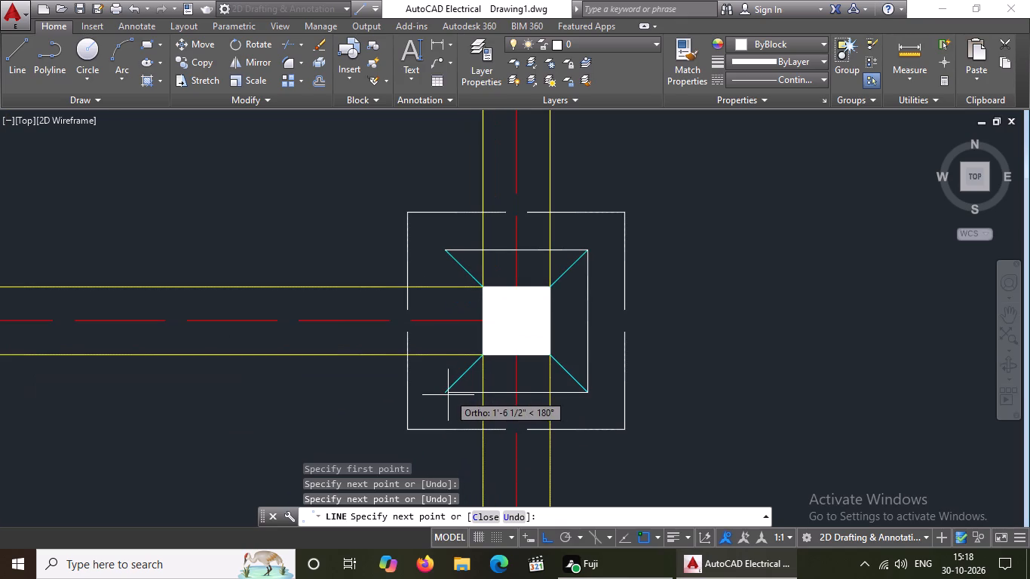
click(446, 391)
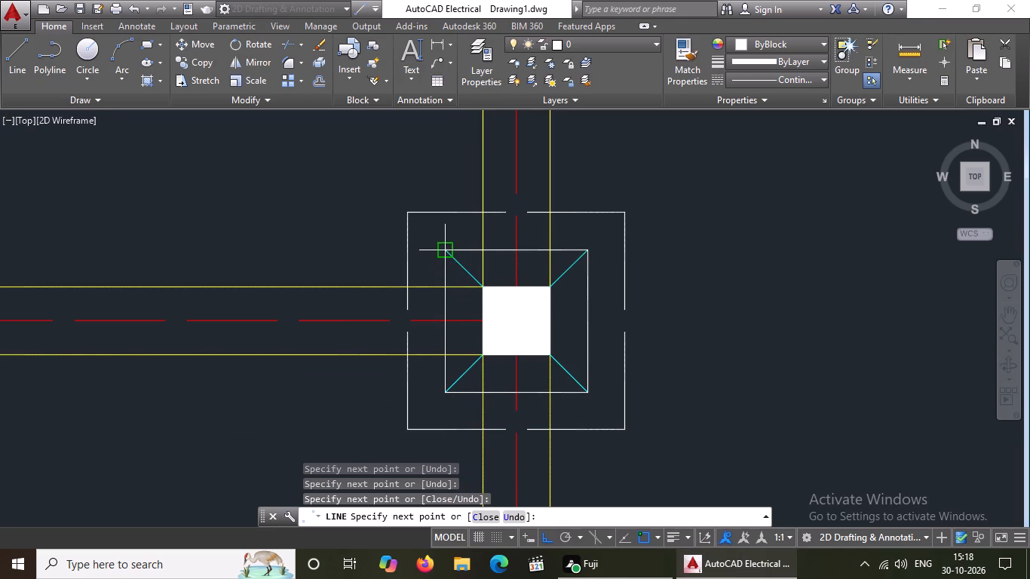
drag(447, 255, 447, 242)
key(Return)
Draw four inner-square lines joining the outer ends of the cyan diagonals at the left footing of the two-footing fifth row.
key(l)
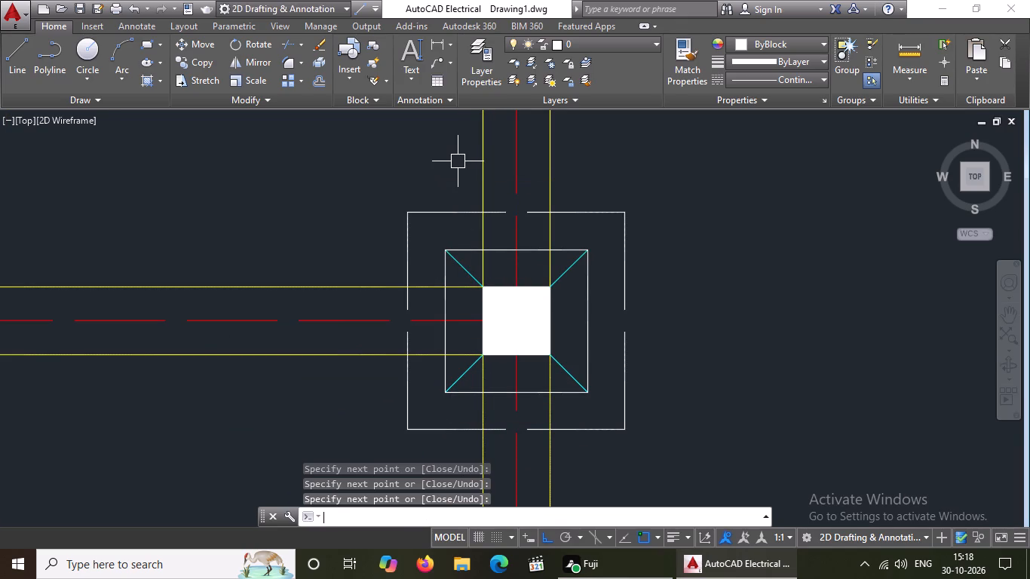
key(Return)
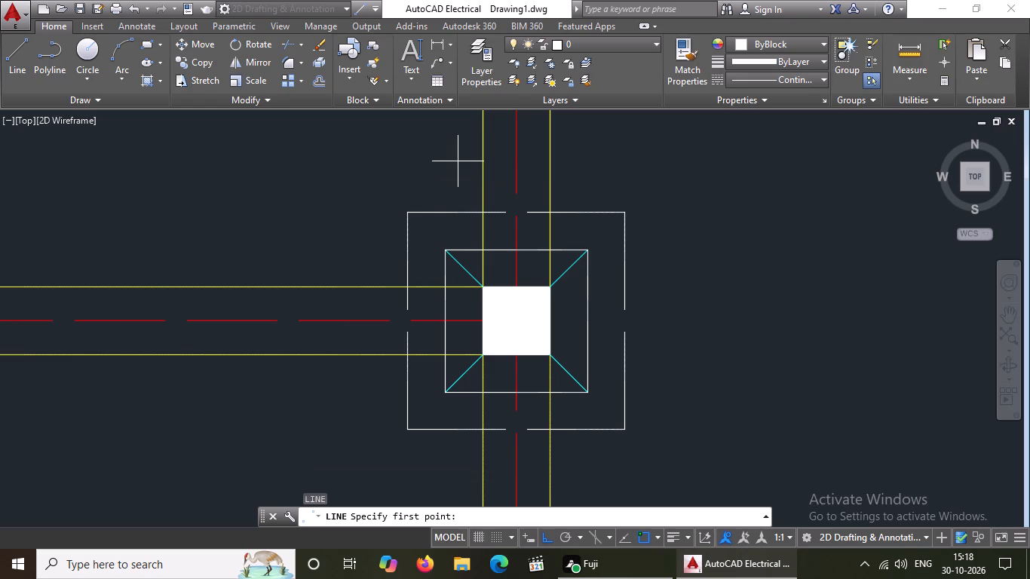
scroll(570, 259, down, 5)
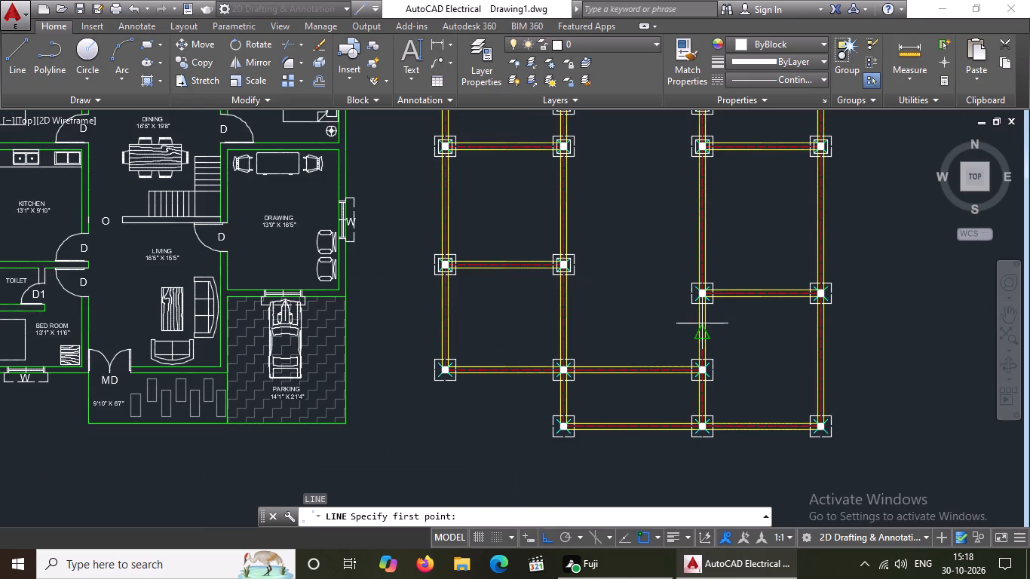
scroll(733, 289, up, 3)
scroll(658, 286, up, 3)
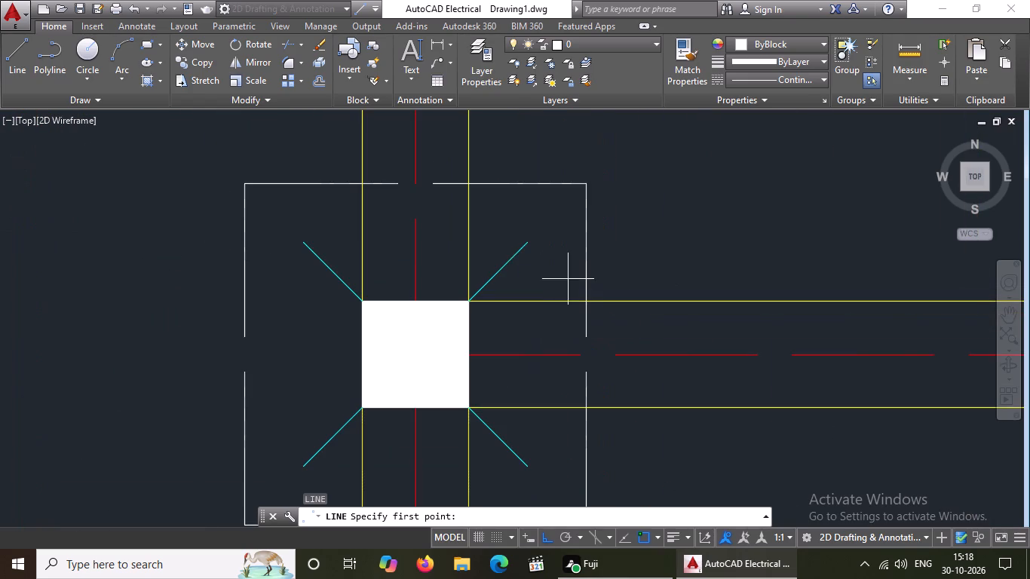
drag(303, 244, 311, 244)
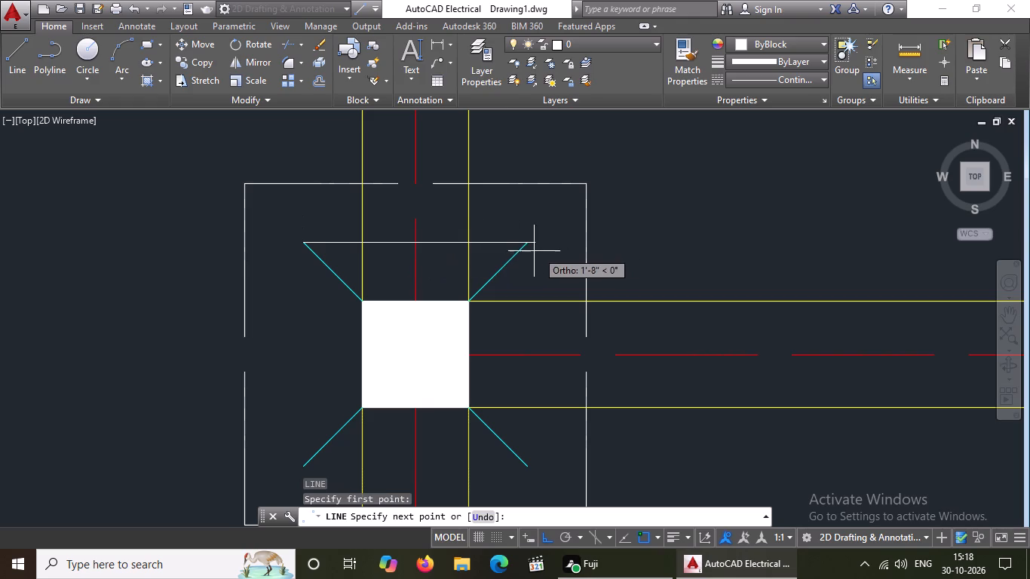
click(524, 244)
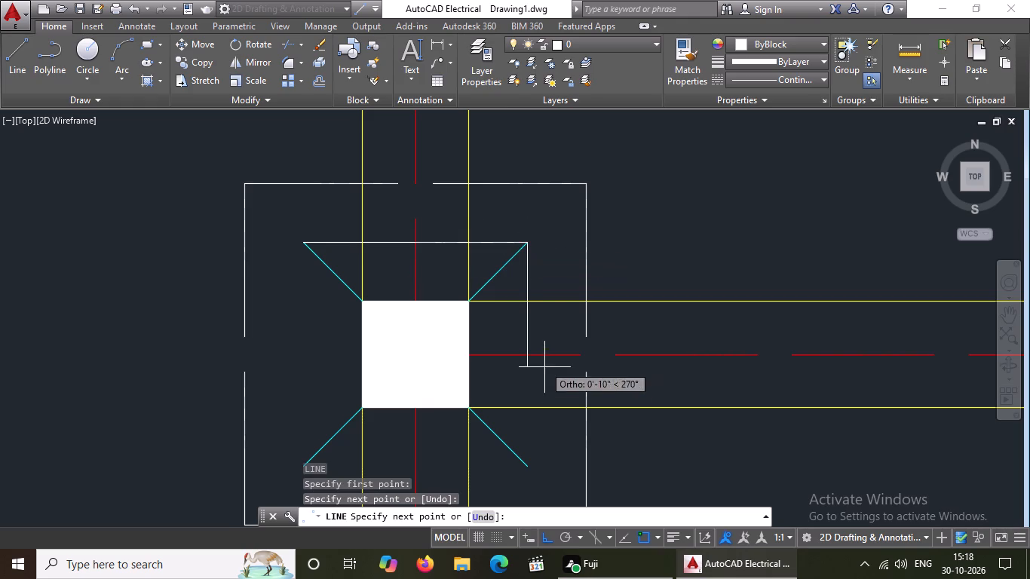
click(524, 465)
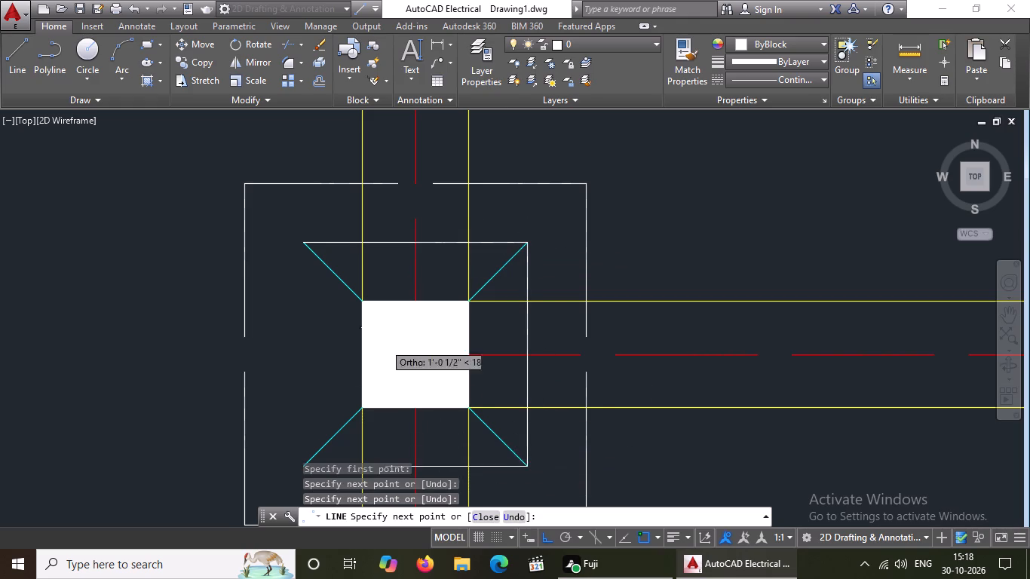
scroll(394, 274, down, 5)
scroll(390, 294, up, 4)
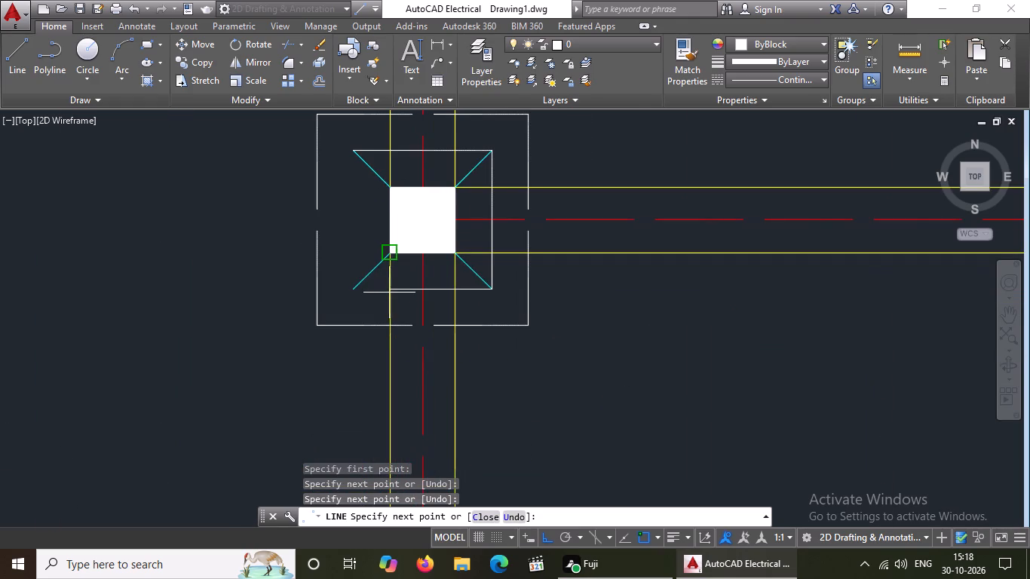
scroll(349, 288, up, 3)
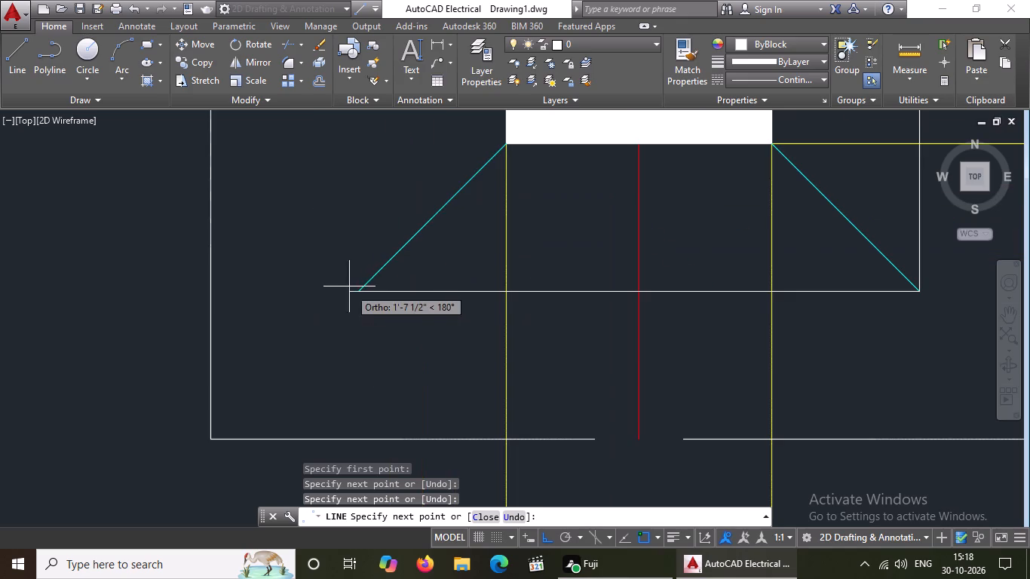
click(361, 289)
scroll(356, 281, down, 4)
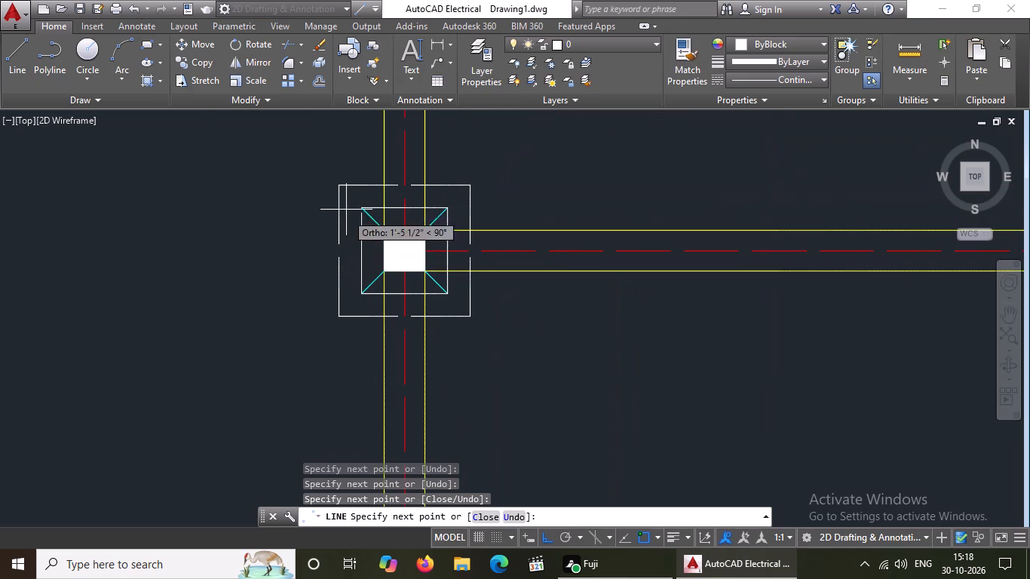
click(363, 206)
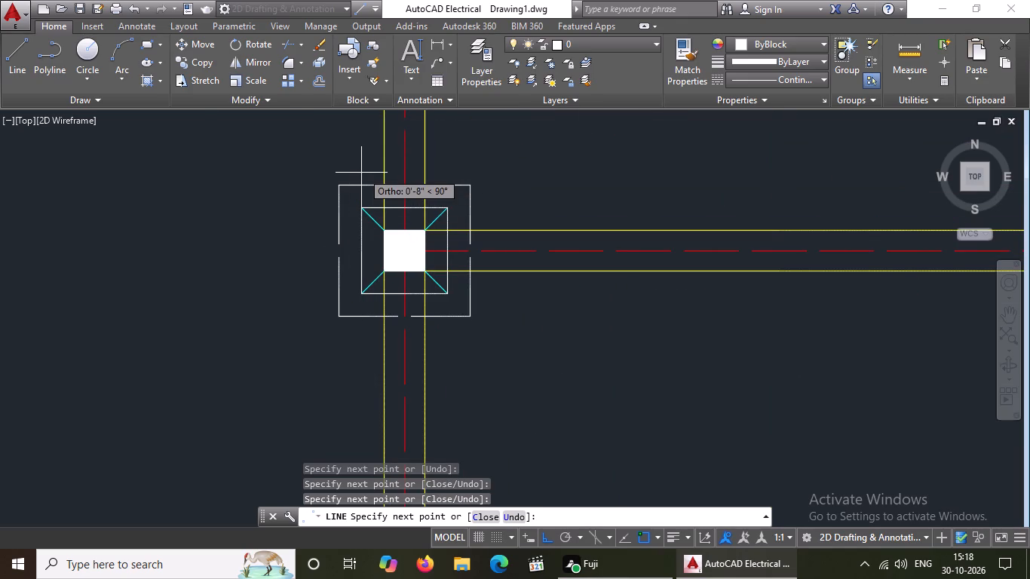
key(Return)
Draw four inner-square lines joining the outer ends of the cyan diagonals at the right footing of the two-footing fifth row.
key(l)
key(Return)
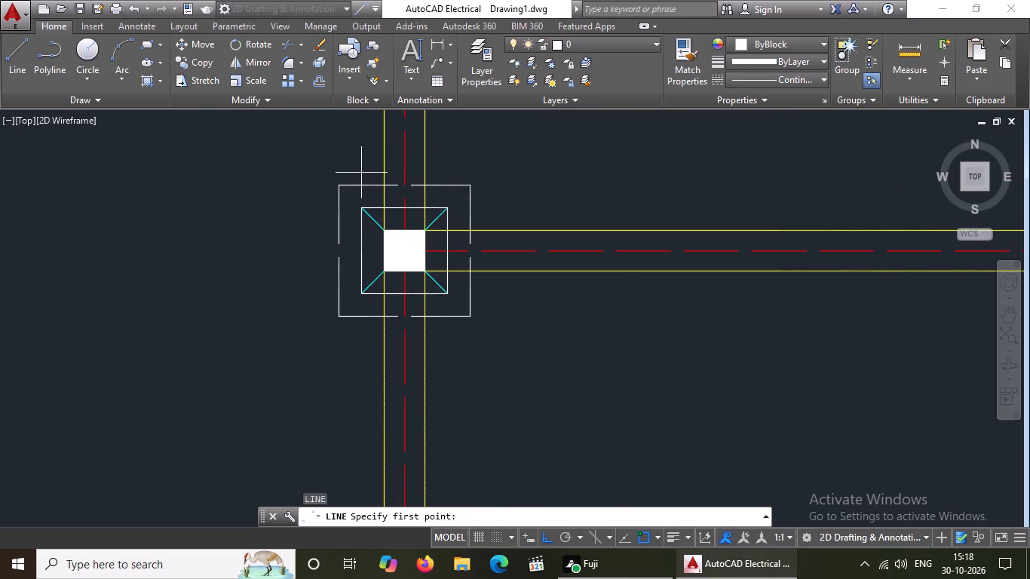
scroll(449, 173, down, 3)
scroll(605, 181, up, 3)
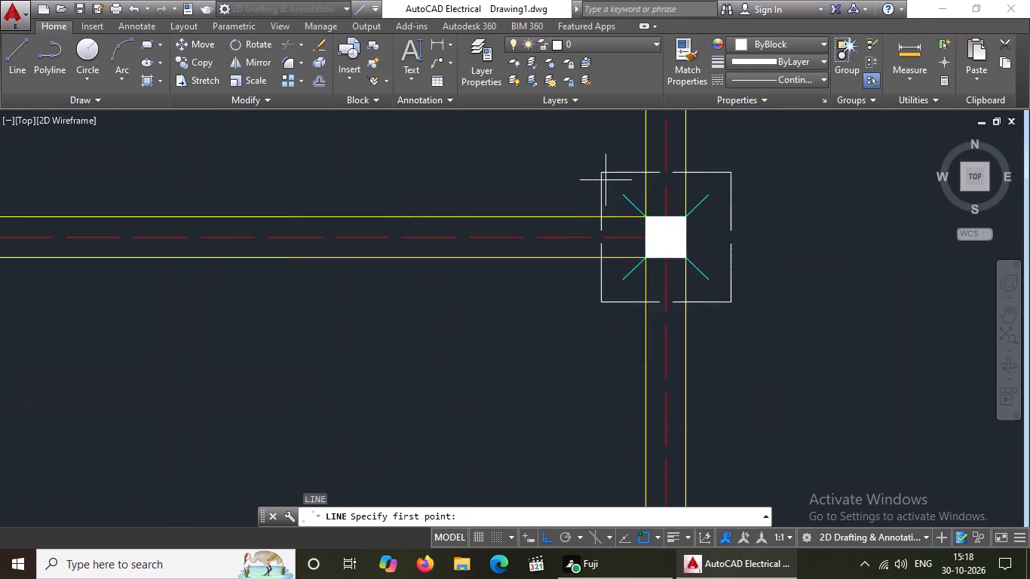
scroll(605, 180, up, 2)
drag(642, 208, 661, 205)
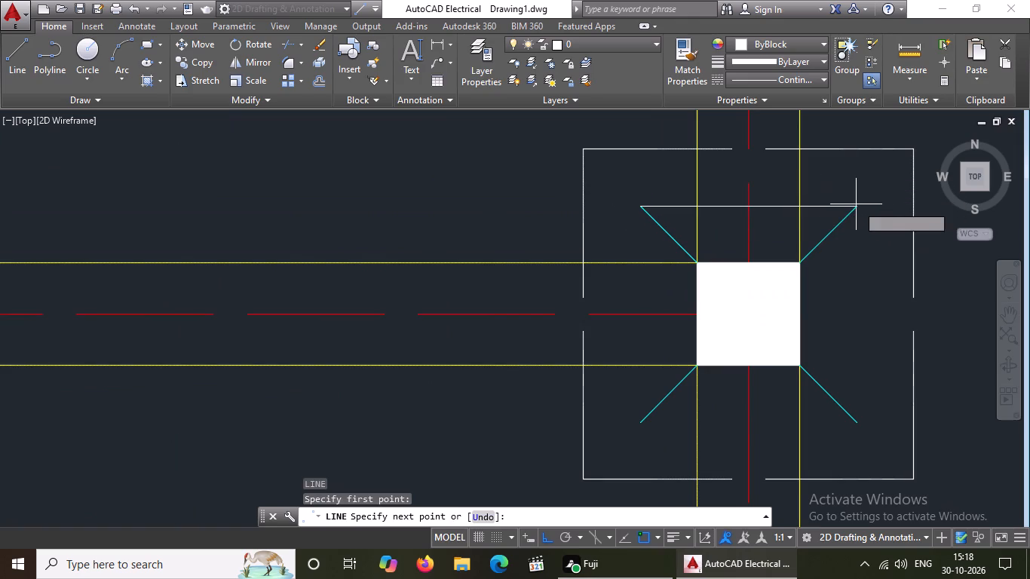
drag(858, 211, 863, 234)
drag(857, 421, 848, 421)
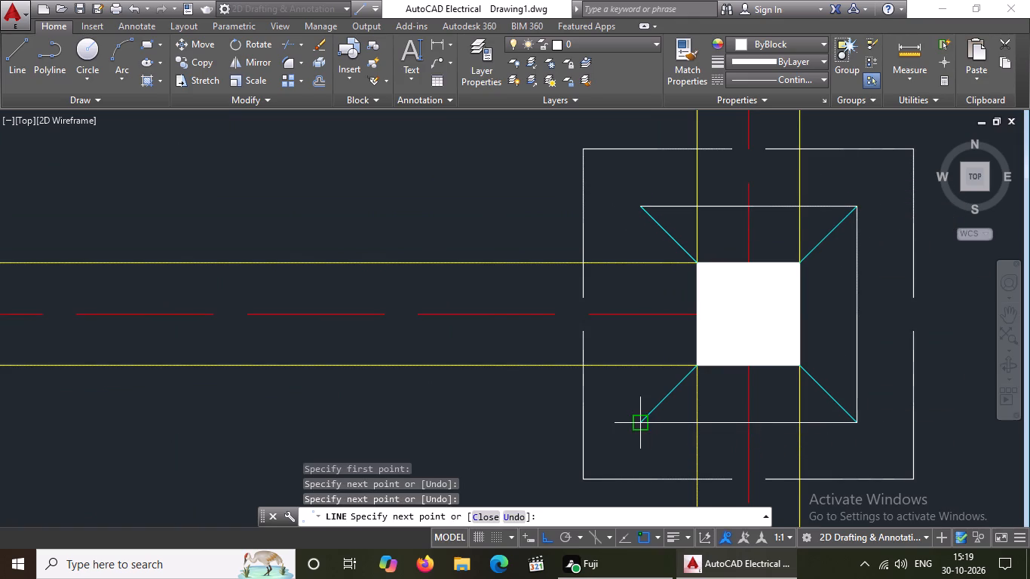
drag(647, 423, 657, 404)
drag(642, 208, 643, 191)
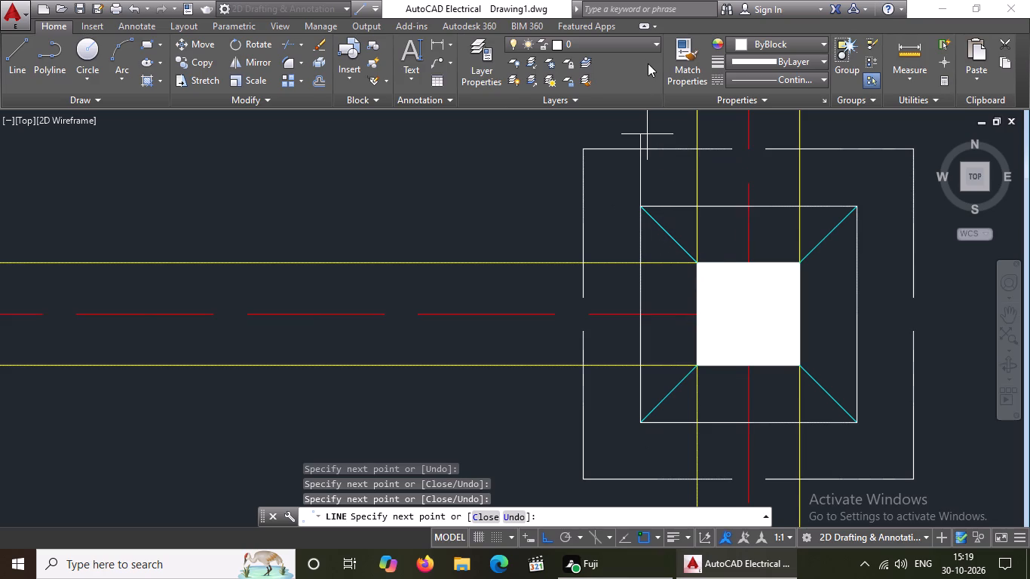
key(Return)
Draw four inner-square lines joining the outer ends of the cyan diagonals at the leftmost footing of the three-footing sixth row.
key(l)
key(Return)
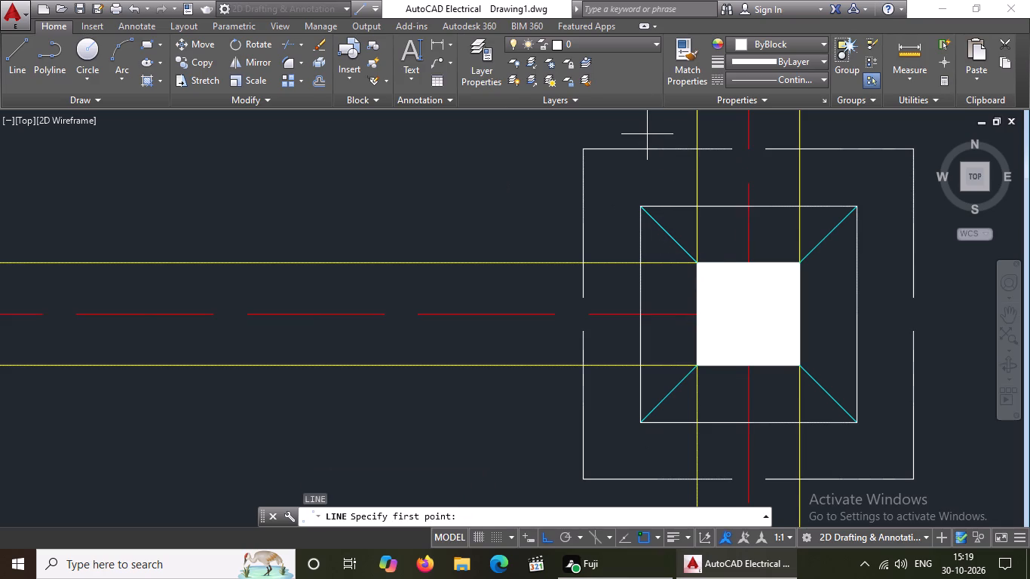
scroll(439, 298, down, 5)
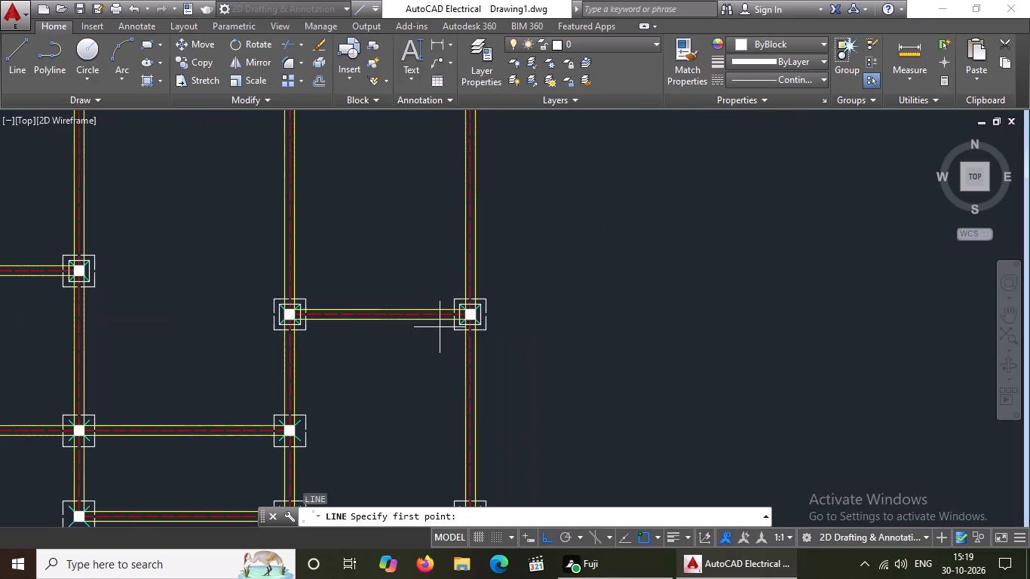
scroll(409, 325, down, 1)
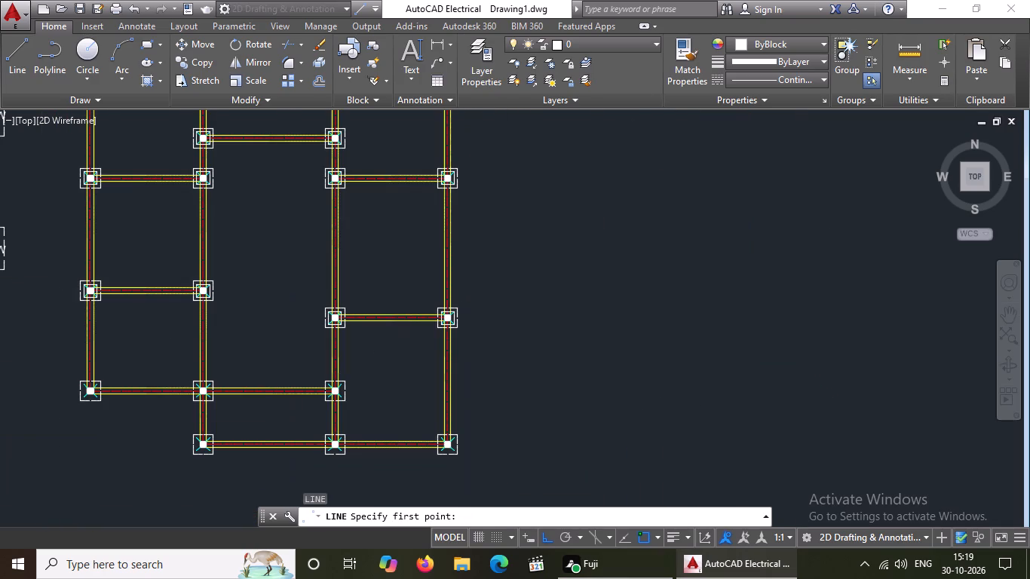
scroll(68, 400, up, 5)
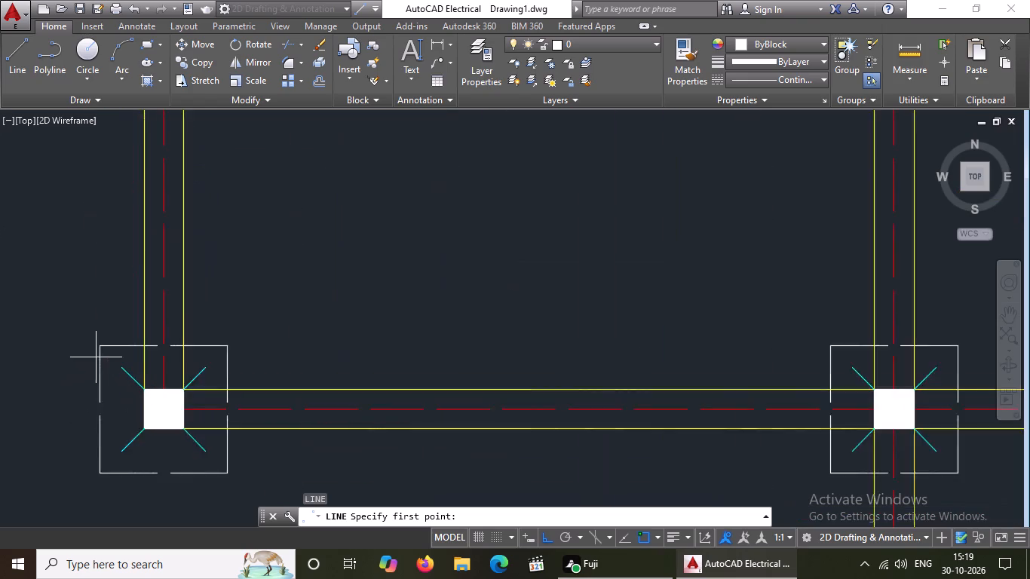
click(136, 375)
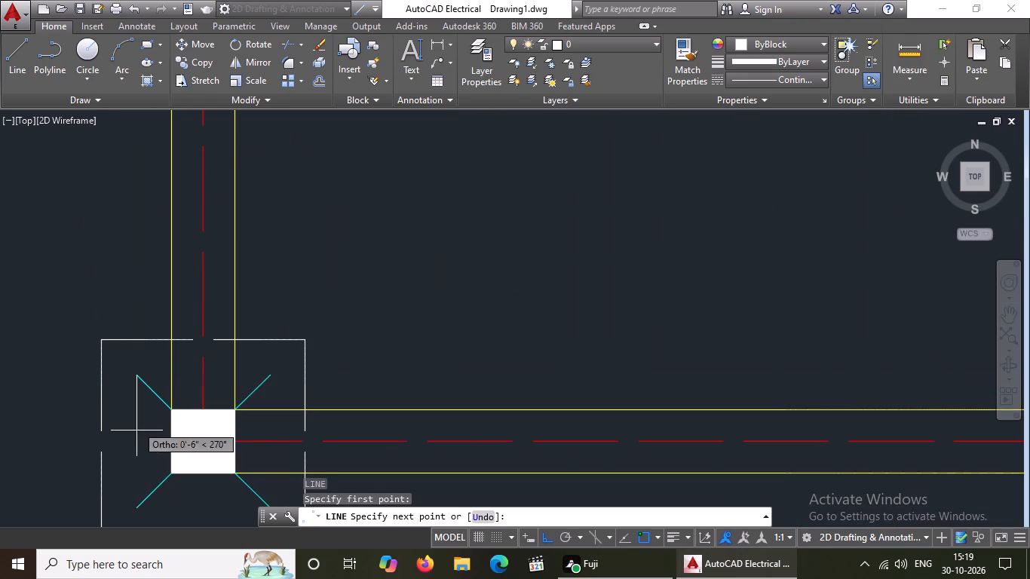
click(137, 510)
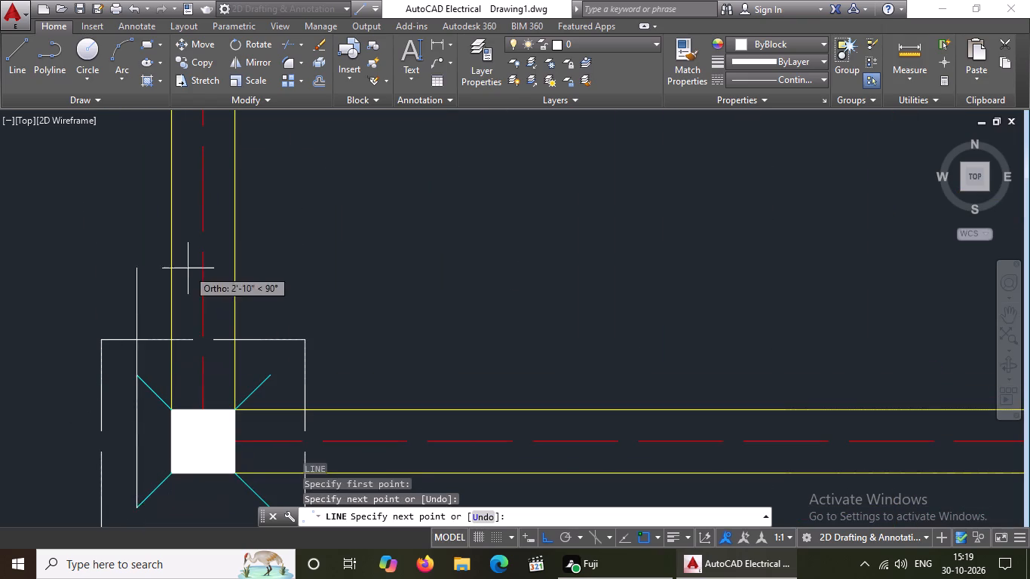
scroll(188, 268, down, 3)
scroll(195, 342, up, 3)
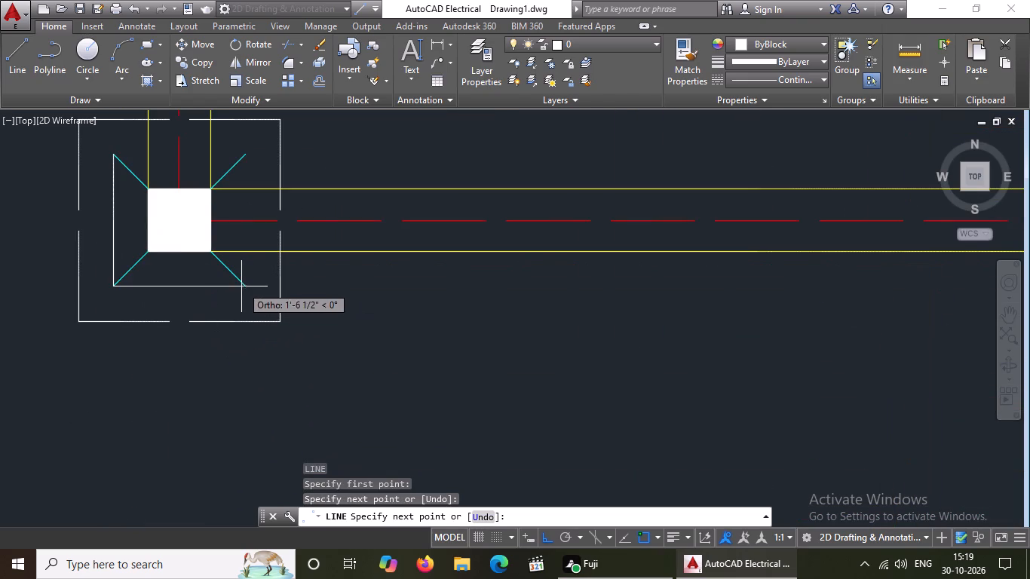
click(247, 285)
click(244, 152)
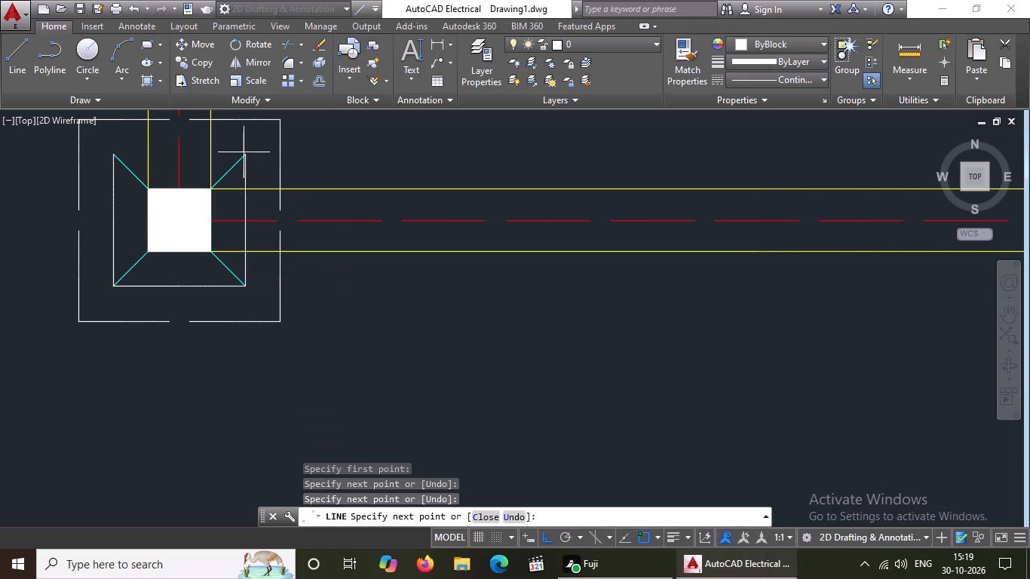
click(113, 155)
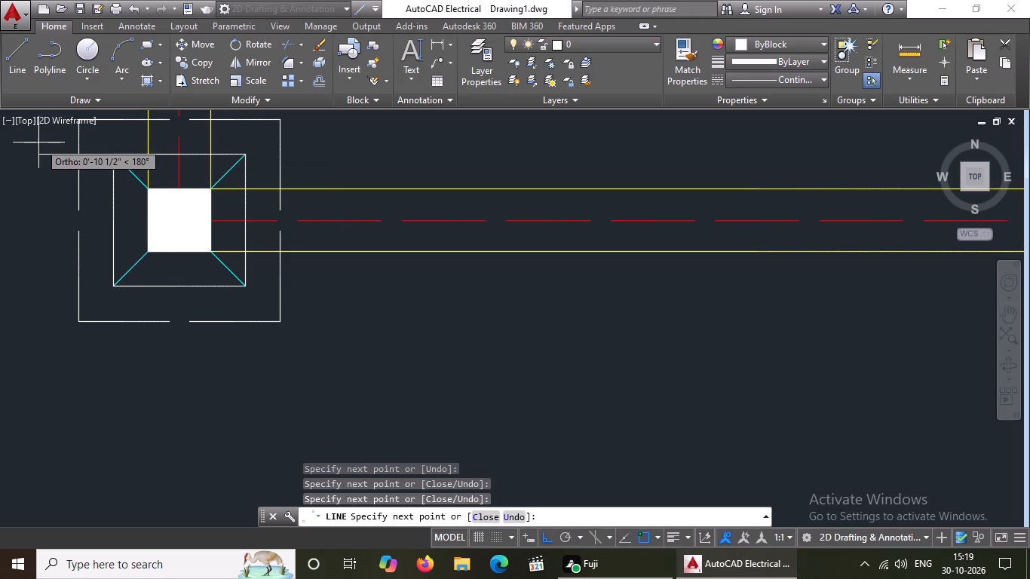
key(Return)
Draw four inner-square lines joining the outer ends of the cyan diagonals at the middle footing of the three-footing sixth row.
key(l)
key(Return)
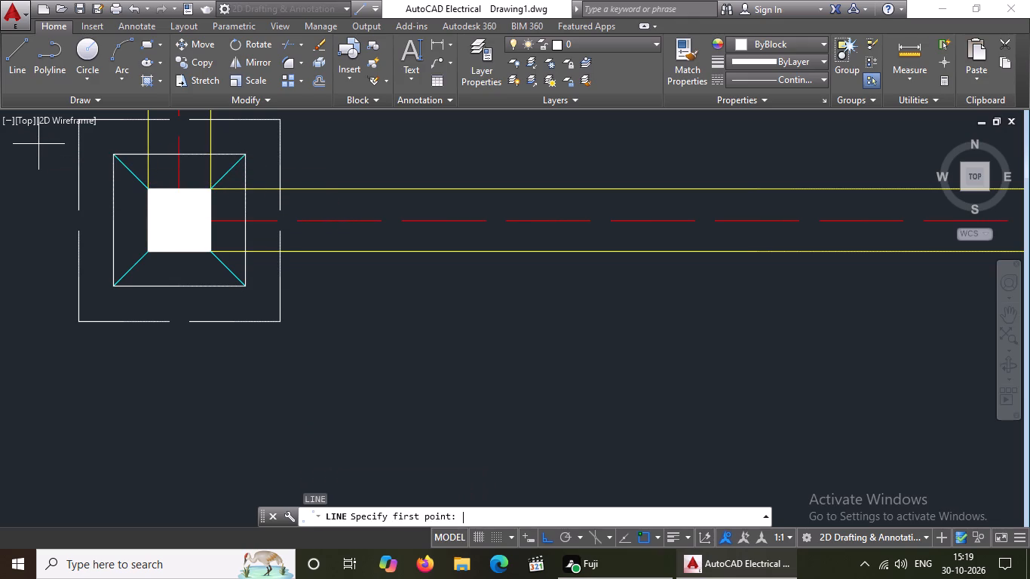
scroll(92, 167, down, 4)
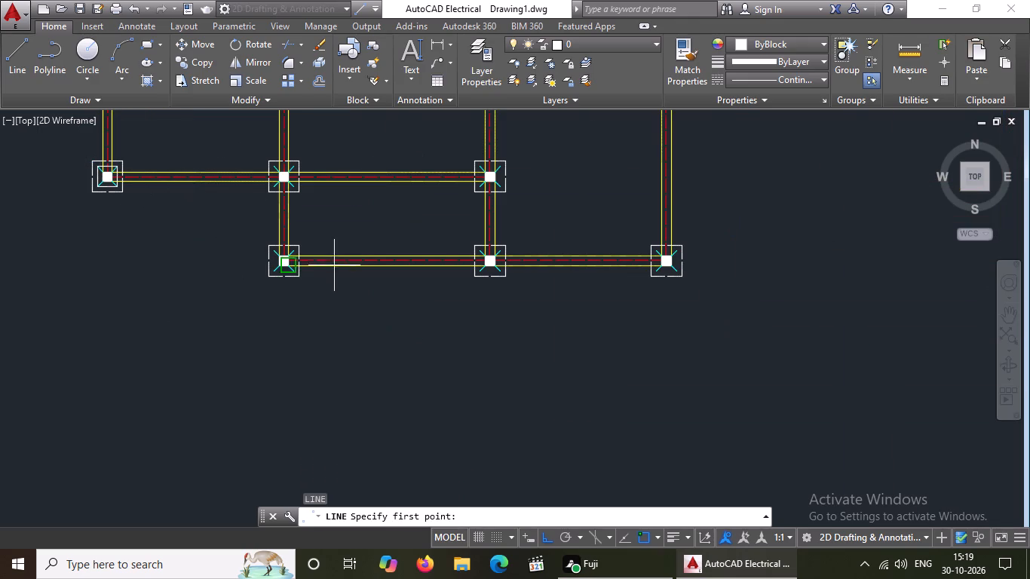
middle_click(284, 450)
middle_drag(235, 203, 272, 404)
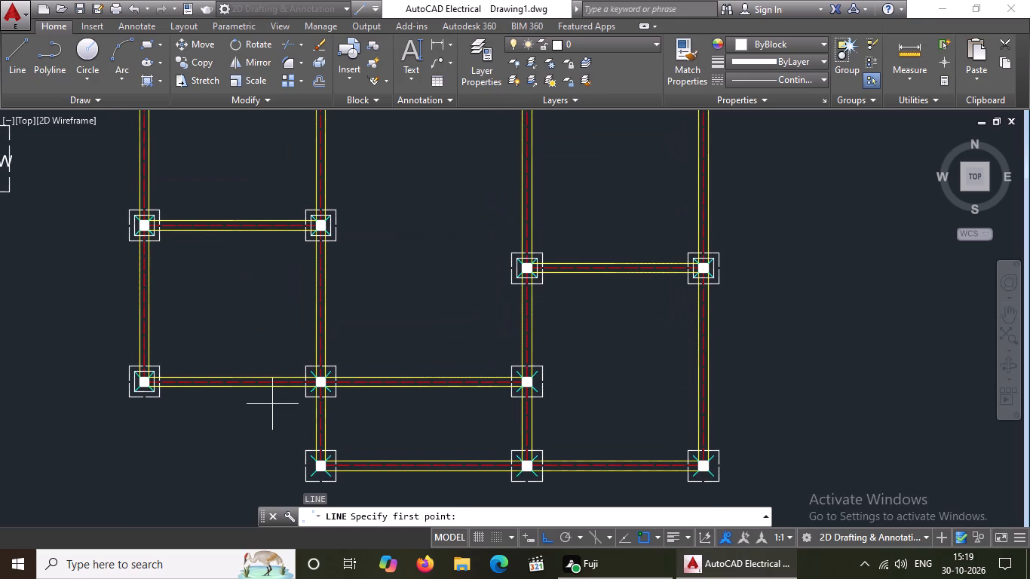
scroll(318, 430, up, 3)
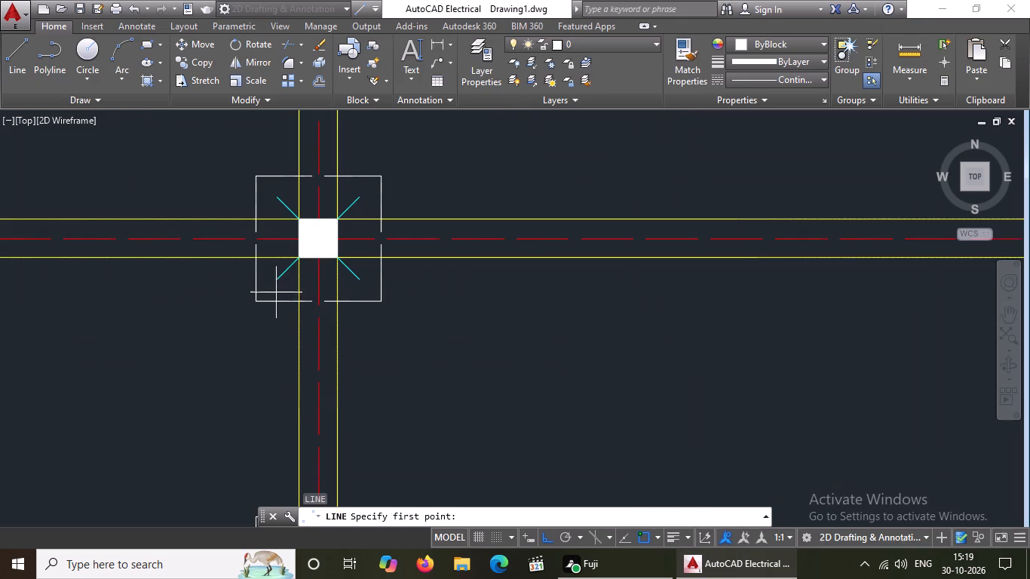
click(279, 277)
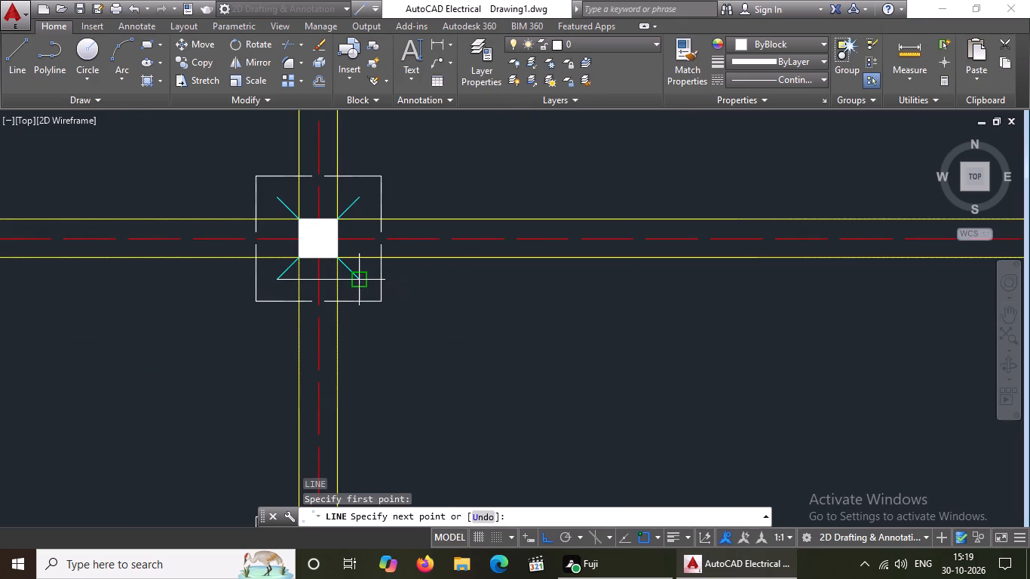
click(357, 277)
click(359, 195)
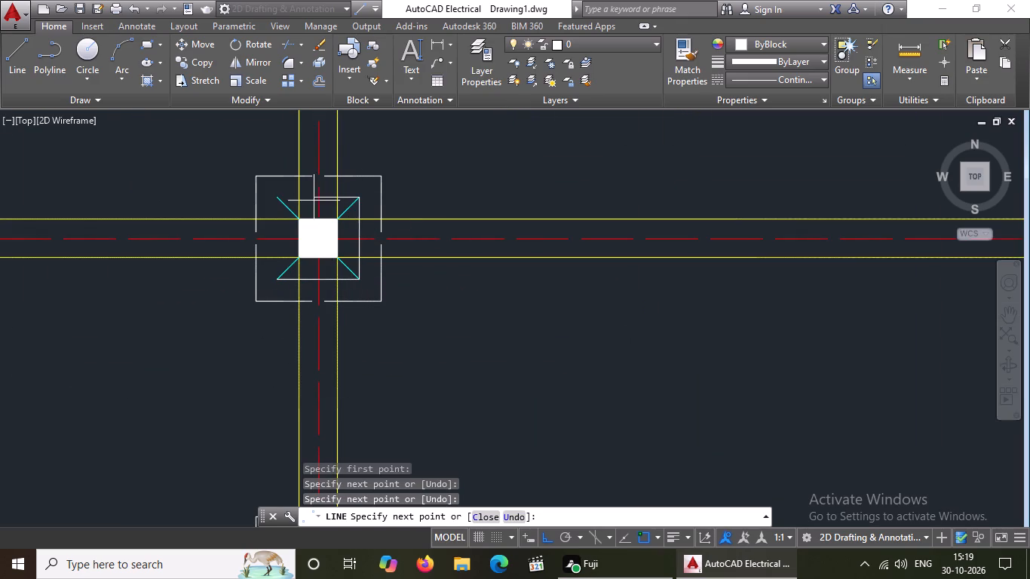
click(283, 197)
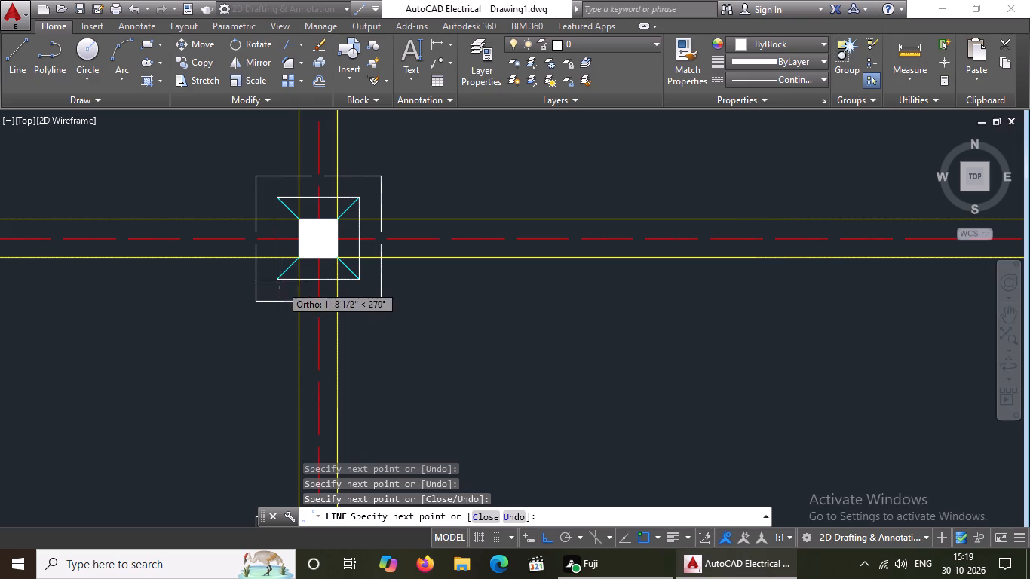
click(277, 278)
key(Return)
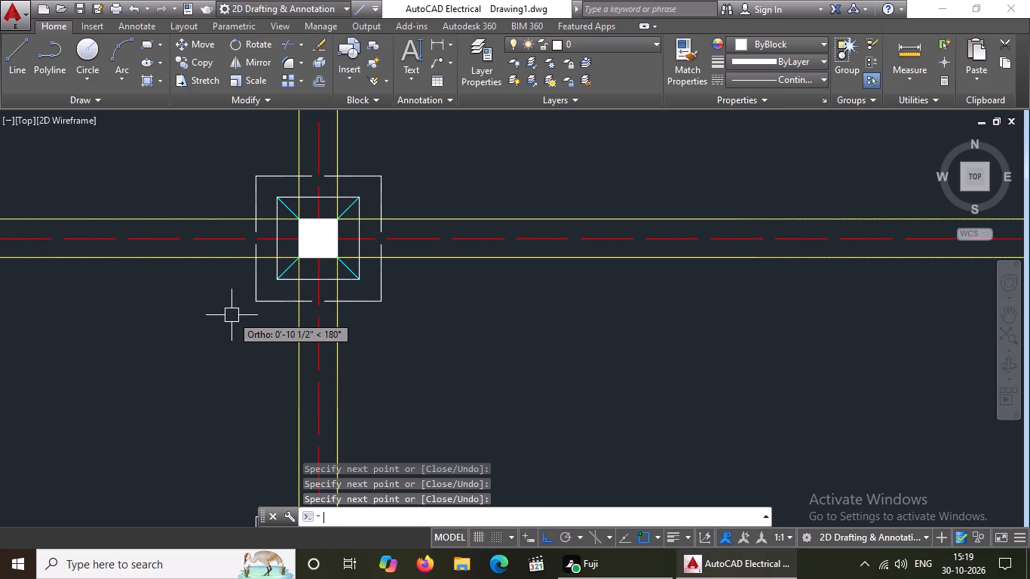
Draw four inner-square lines joining the outer ends of the cyan diagonals at the leftmost footing of the three-footing bottom row.
key(l)
key(Return)
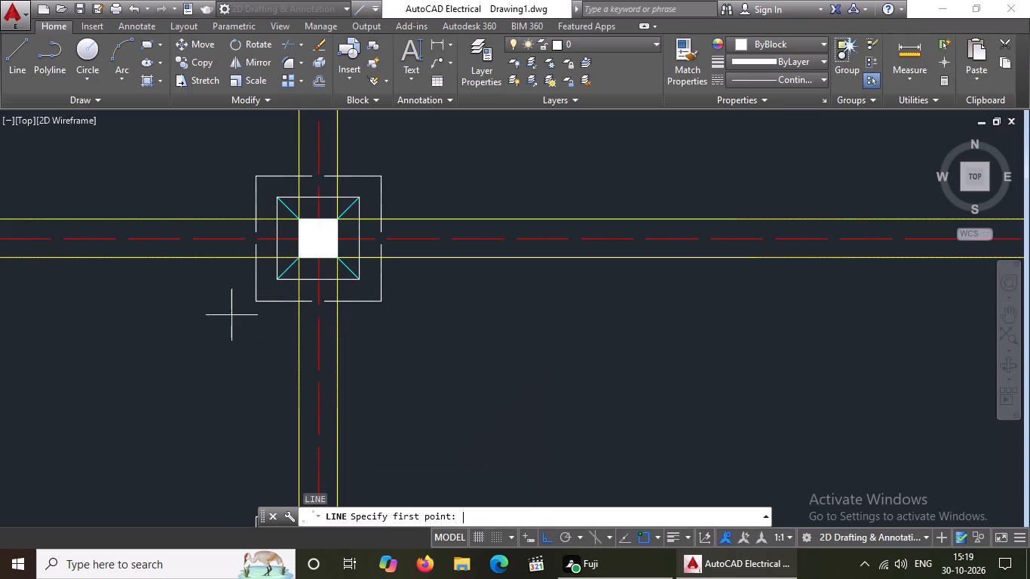
scroll(287, 274, down, 2)
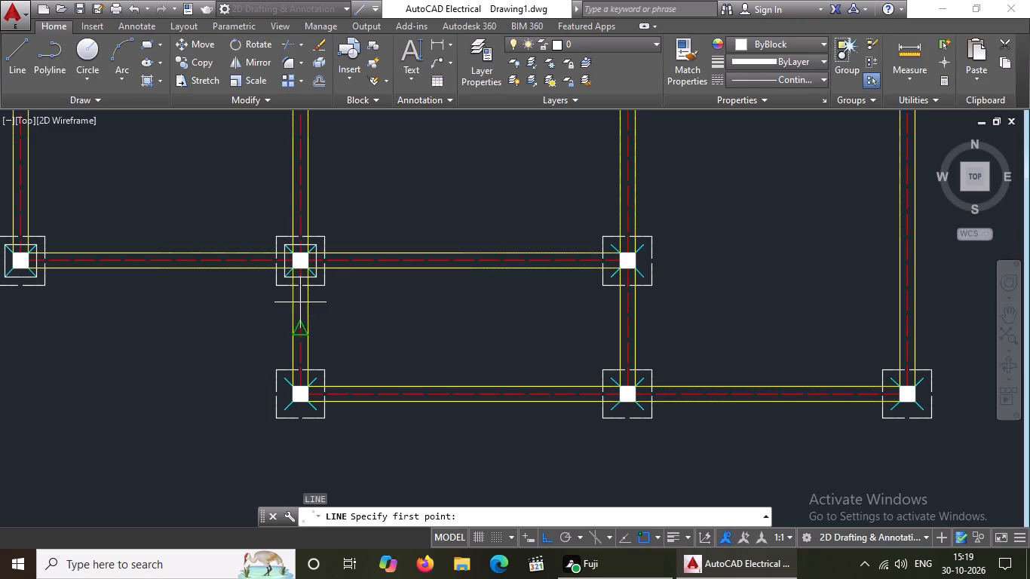
scroll(298, 405, up, 2)
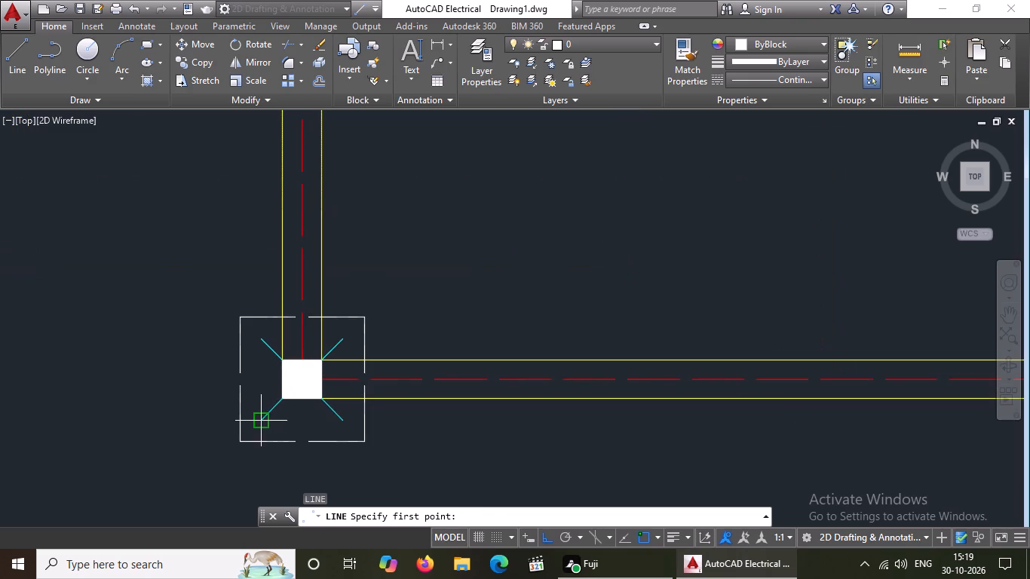
drag(257, 421, 271, 423)
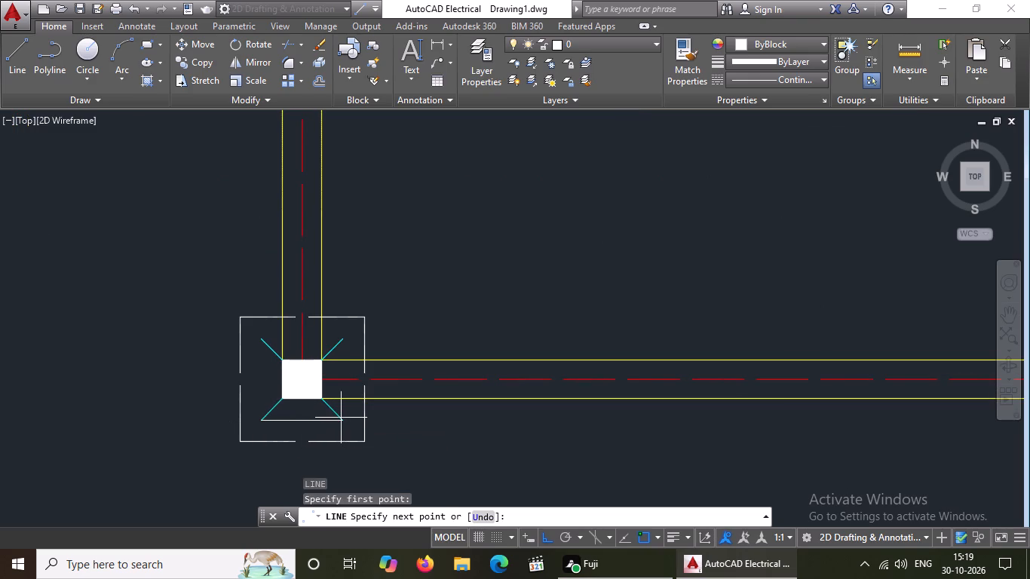
drag(341, 418, 333, 406)
click(338, 342)
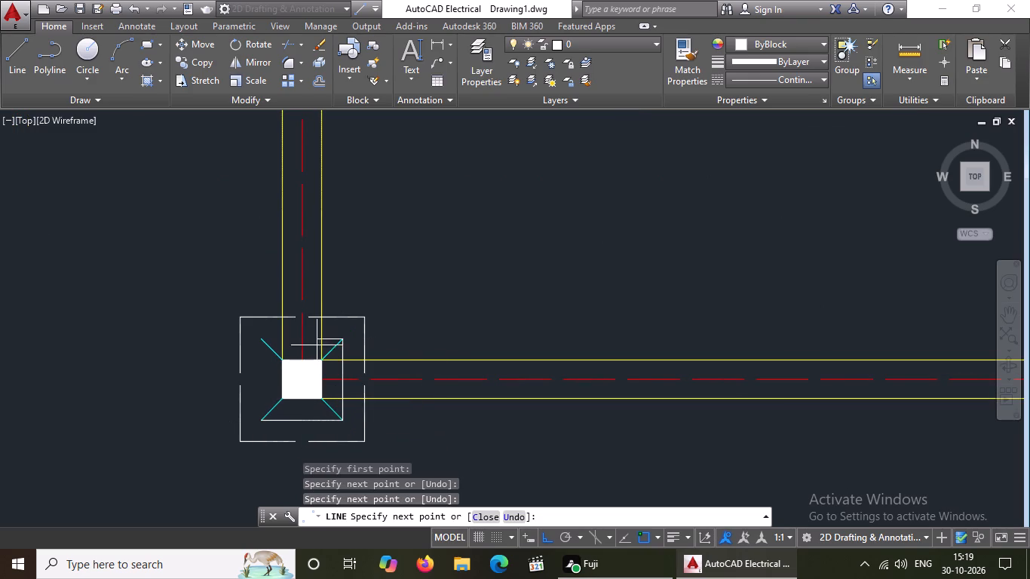
drag(267, 339, 274, 349)
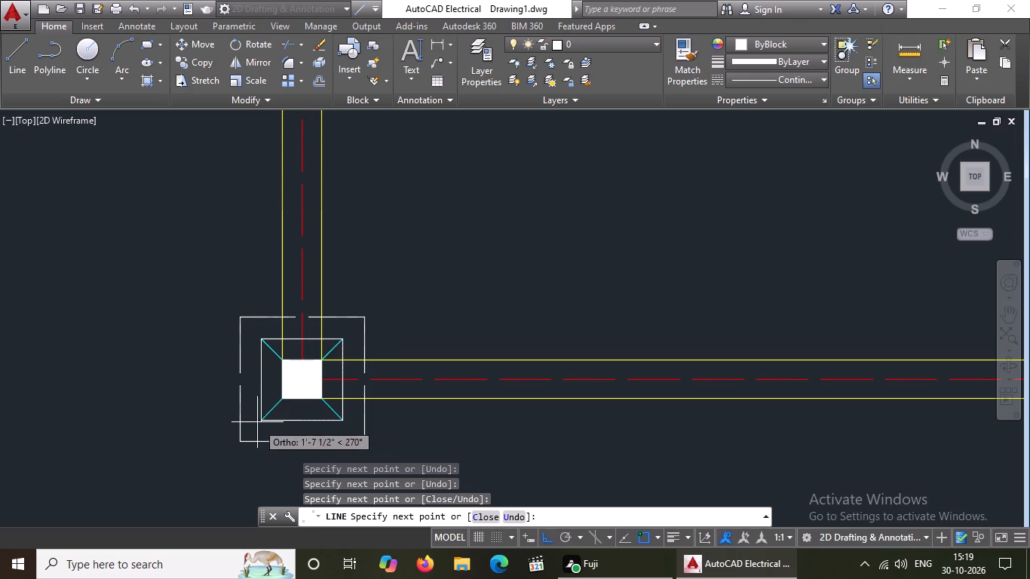
drag(264, 421, 247, 426)
key(Return)
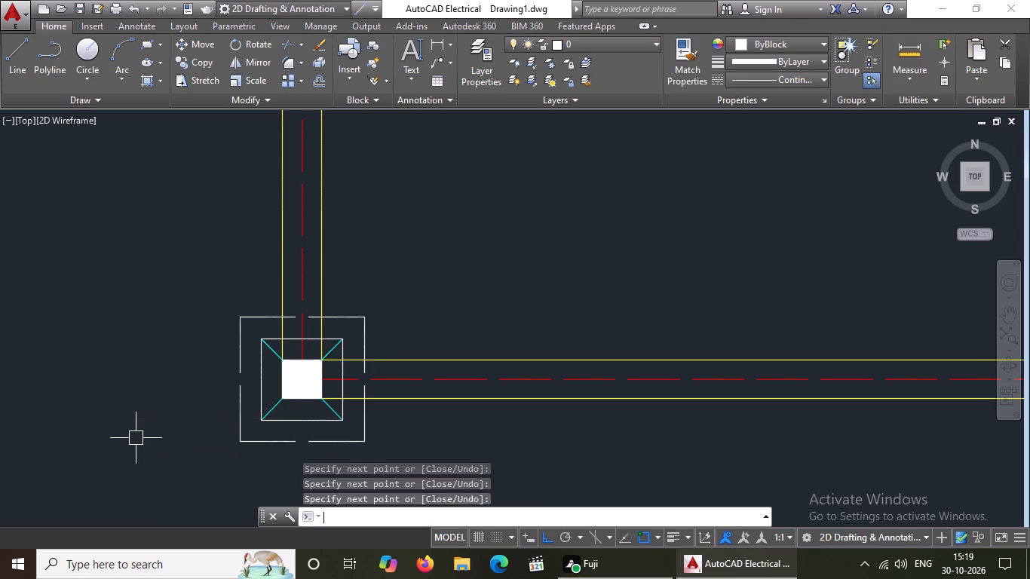
Draw four inner-square lines joining the outer ends of the cyan diagonals at the rightmost footing of the three-footing sixth row.
key(l)
key(Return)
scroll(278, 434, down, 3)
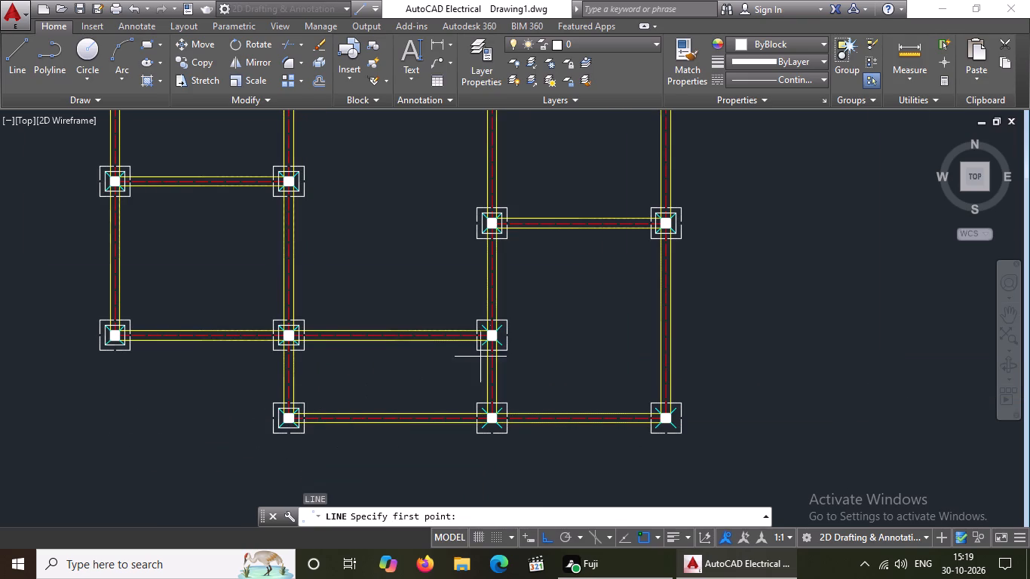
scroll(490, 351, up, 5)
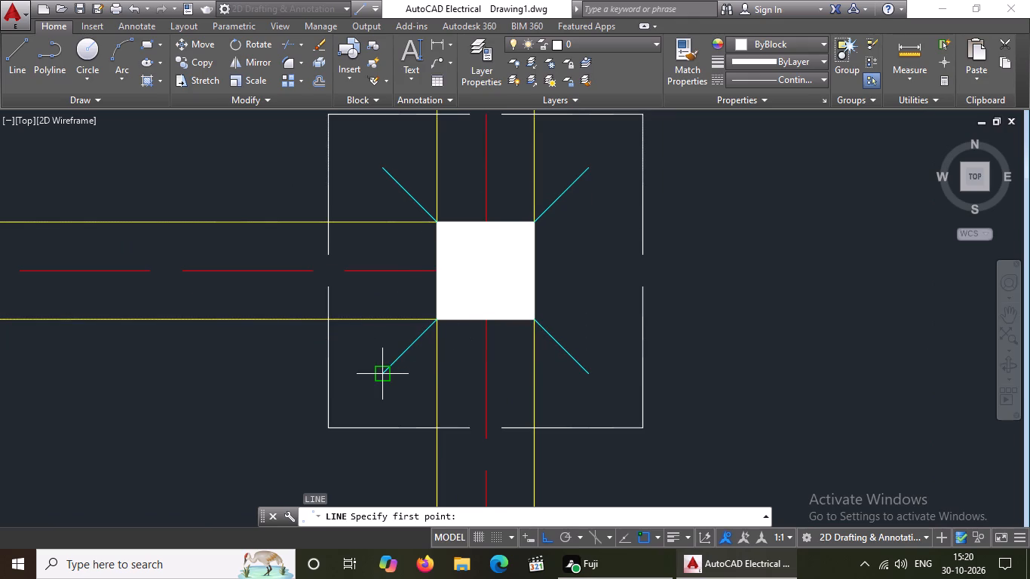
click(382, 372)
drag(588, 374, 584, 361)
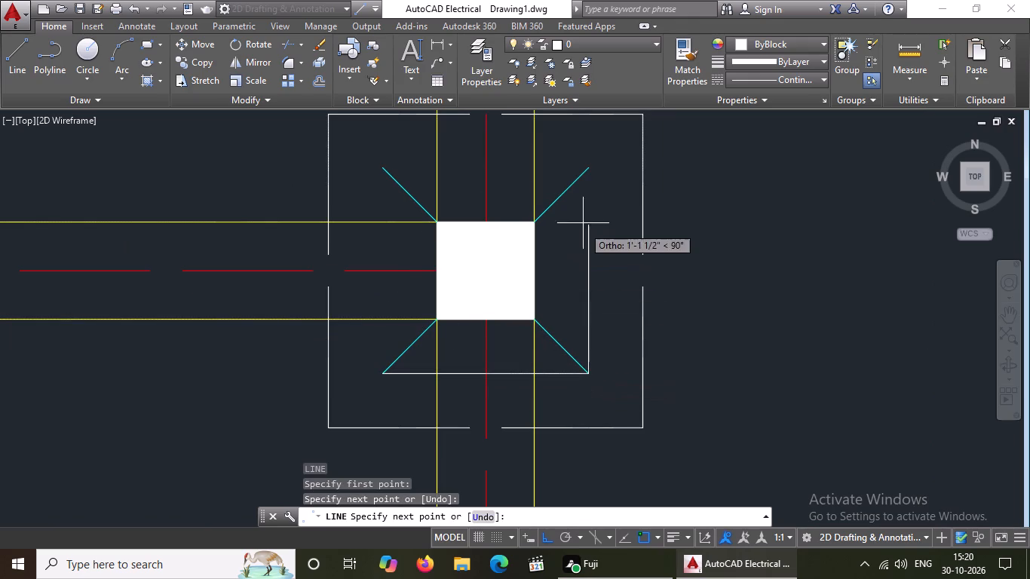
click(587, 170)
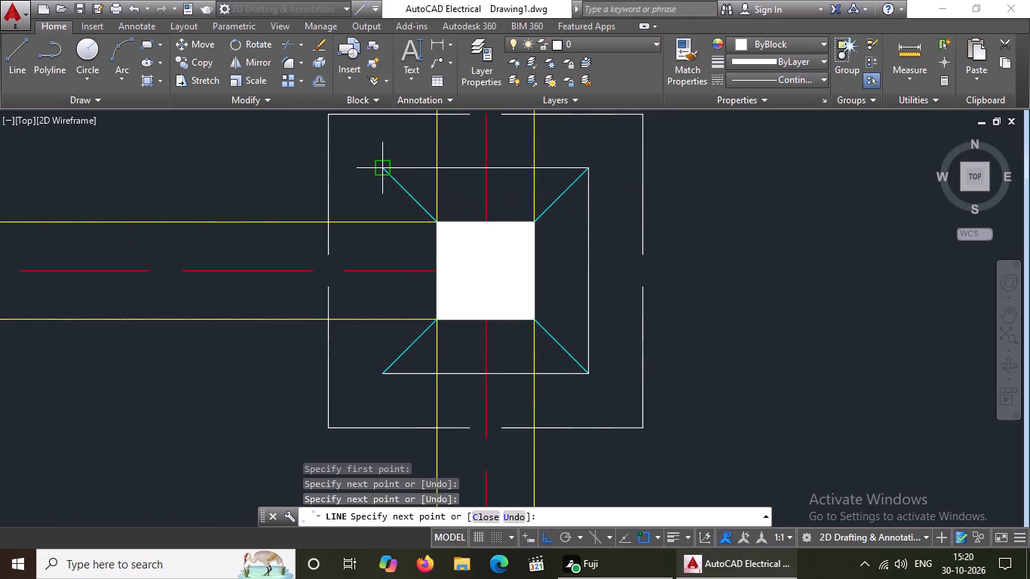
click(381, 169)
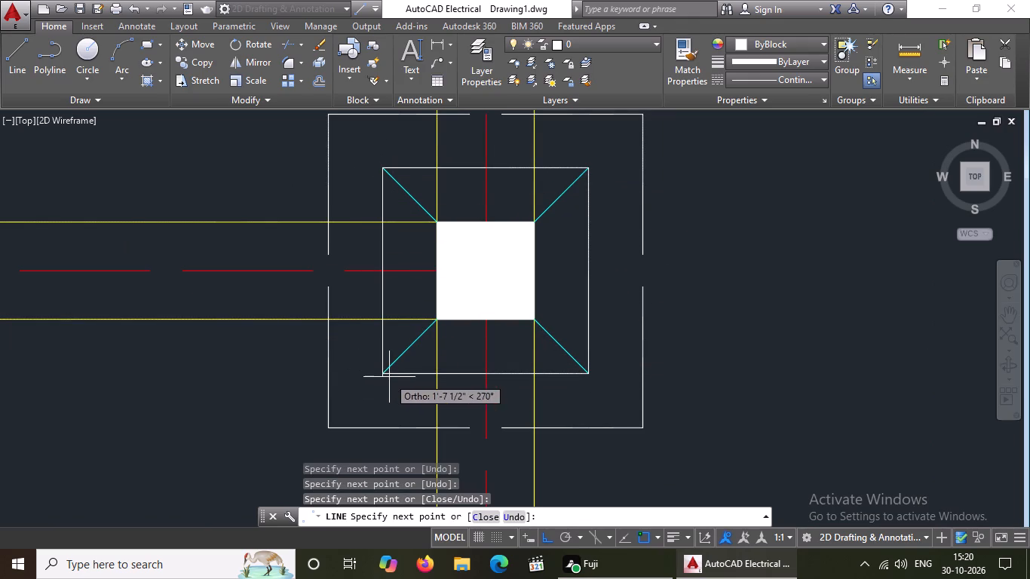
drag(382, 370, 375, 373)
key(Return)
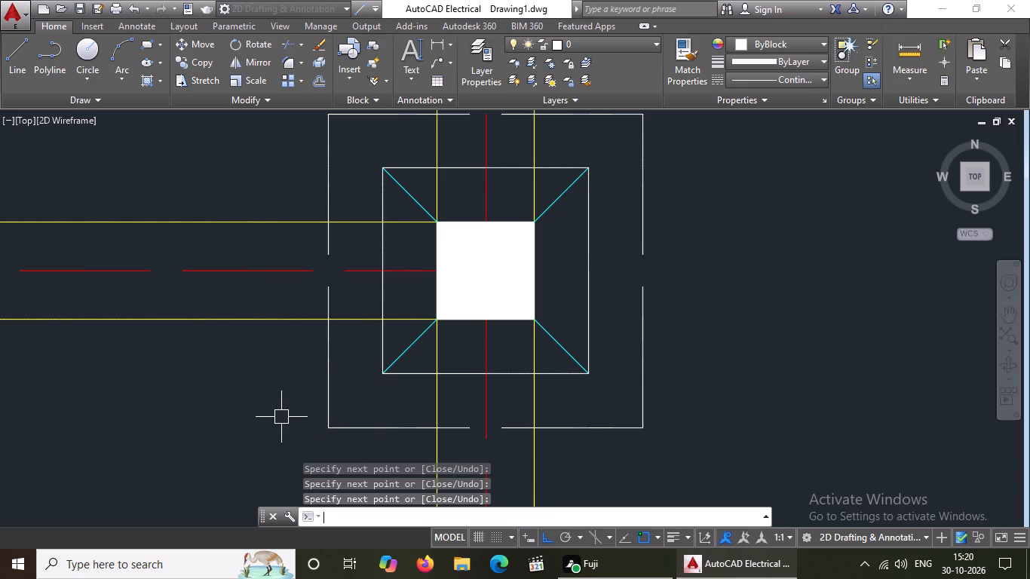
Draw four inner-square lines joining the outer ends of the cyan diagonals at the middle footing of the three-footing bottom row.
key(l)
key(Return)
scroll(302, 413, down, 3)
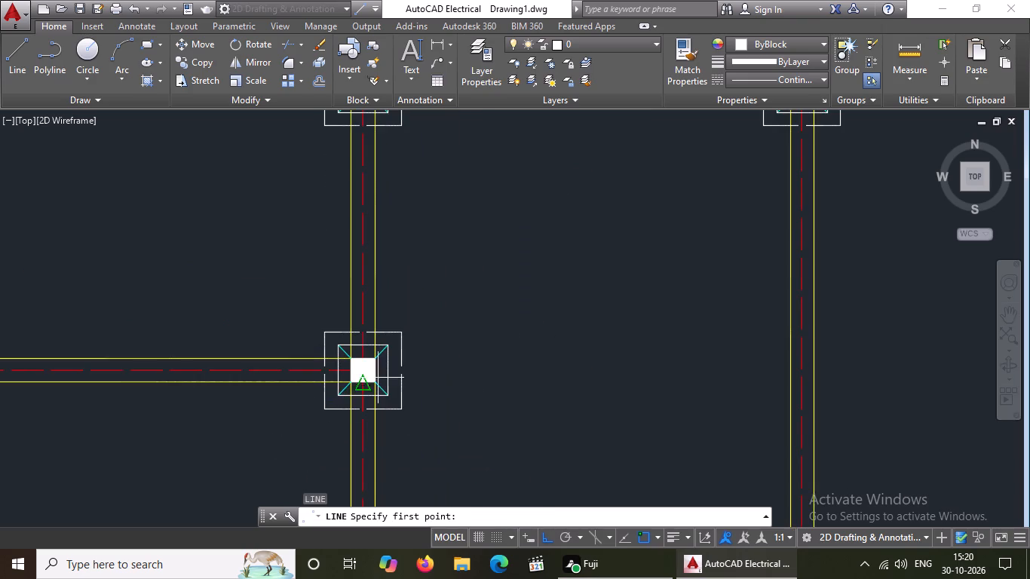
scroll(456, 297, down, 2)
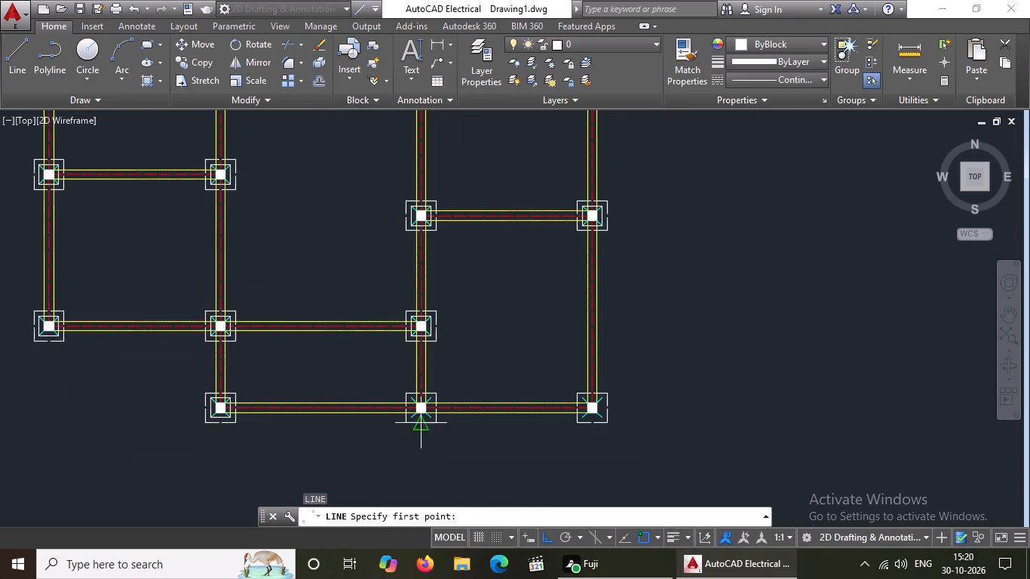
scroll(415, 419, up, 5)
drag(360, 430, 376, 430)
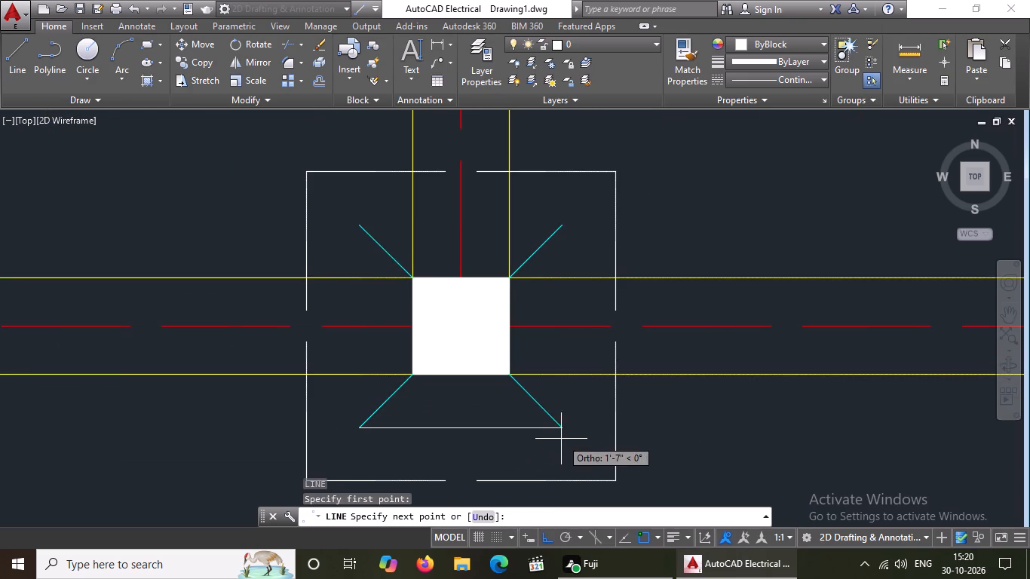
drag(561, 428, 552, 407)
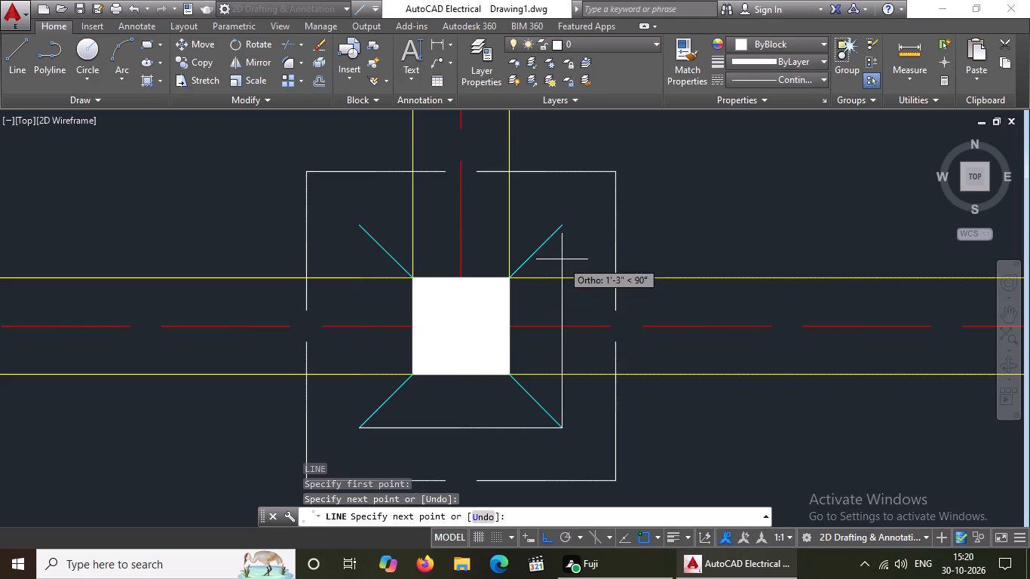
click(562, 225)
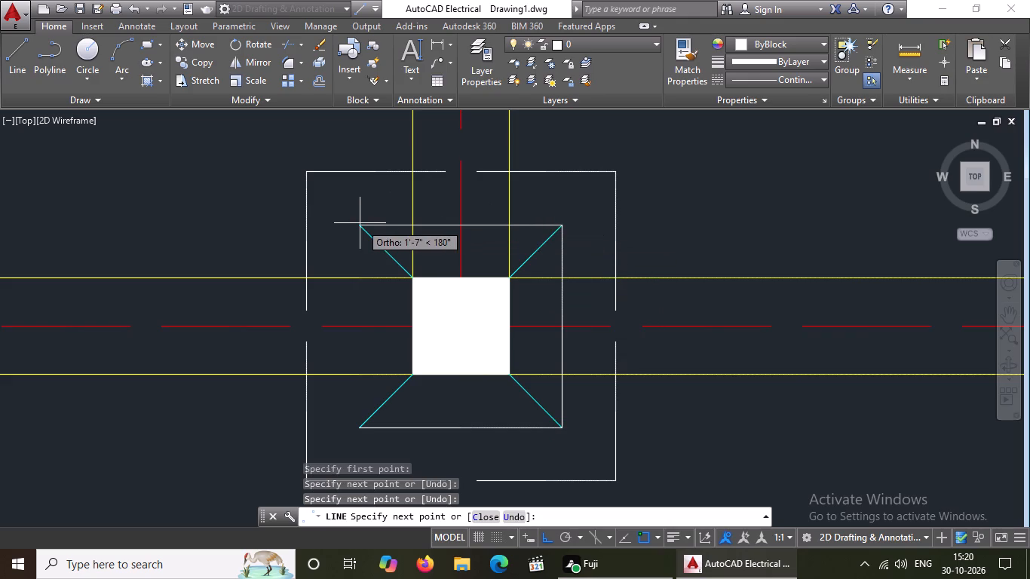
click(362, 226)
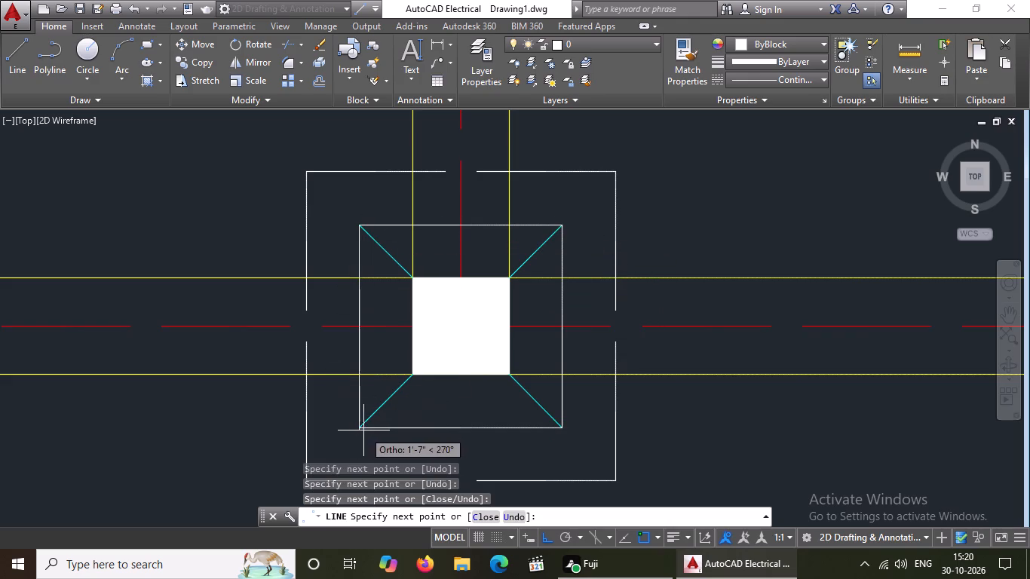
click(363, 427)
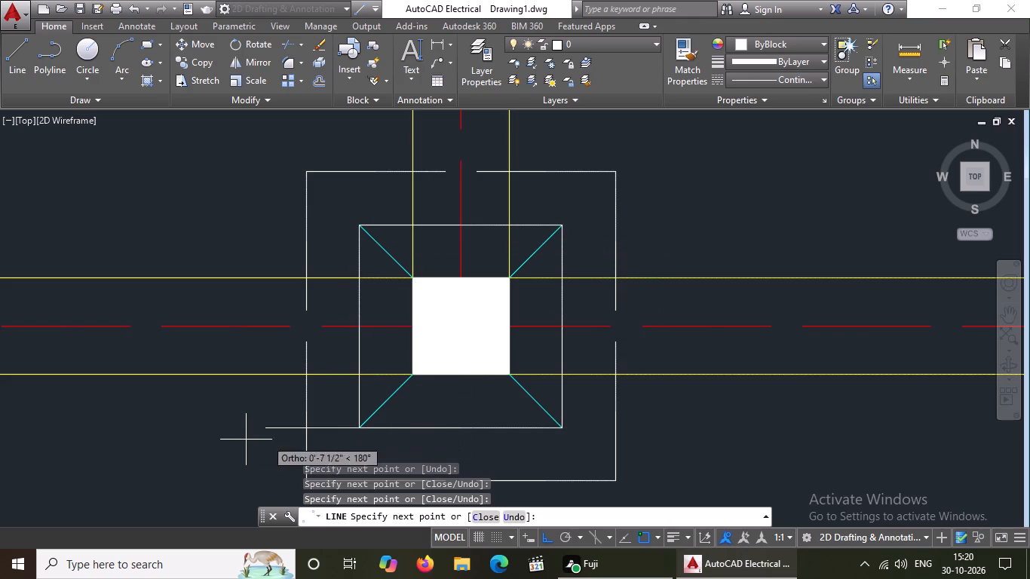
key(Return)
Draw four inner-square lines joining the outer ends of the cyan diagonals at the rightmost footing of the three-footing bottom row.
key(l)
key(Return)
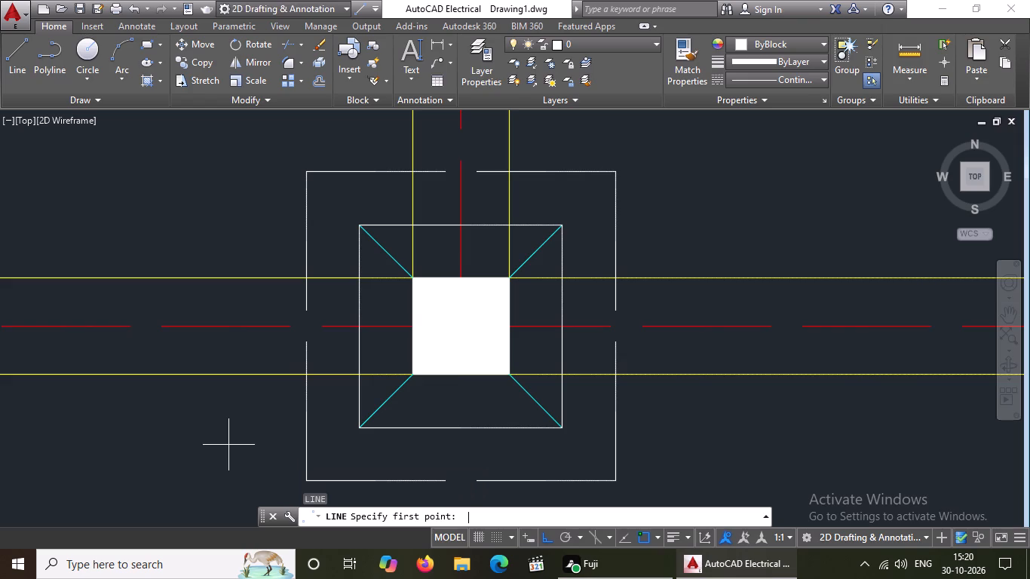
scroll(354, 411, down, 2)
scroll(425, 282, down, 3)
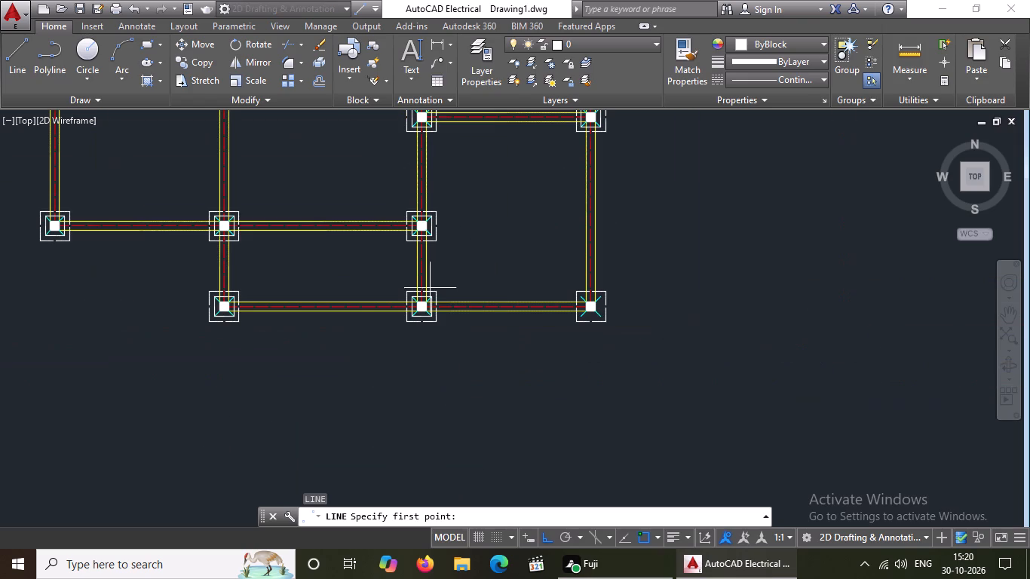
scroll(578, 300, up, 3)
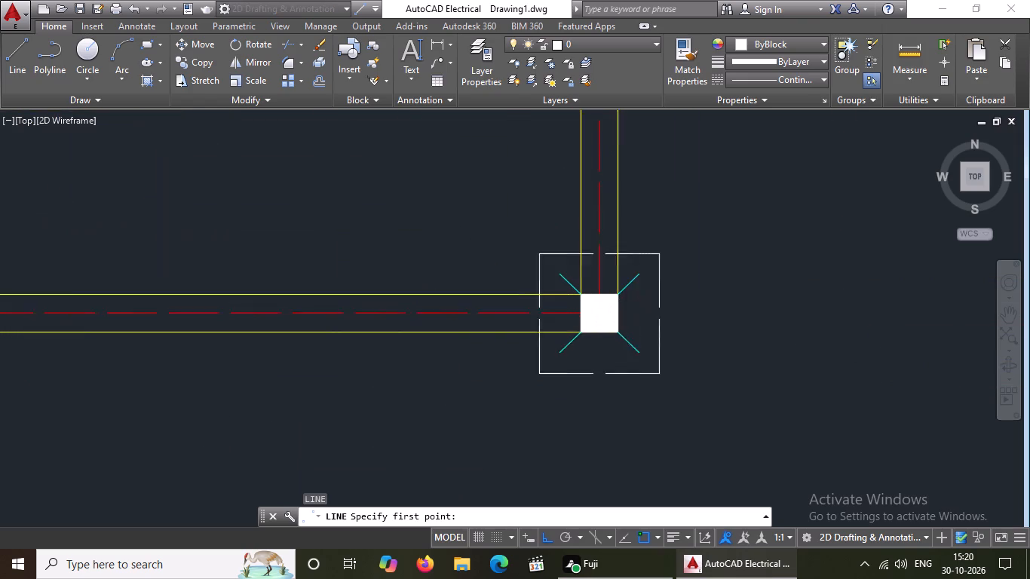
scroll(627, 321, up, 2)
drag(446, 397, 474, 391)
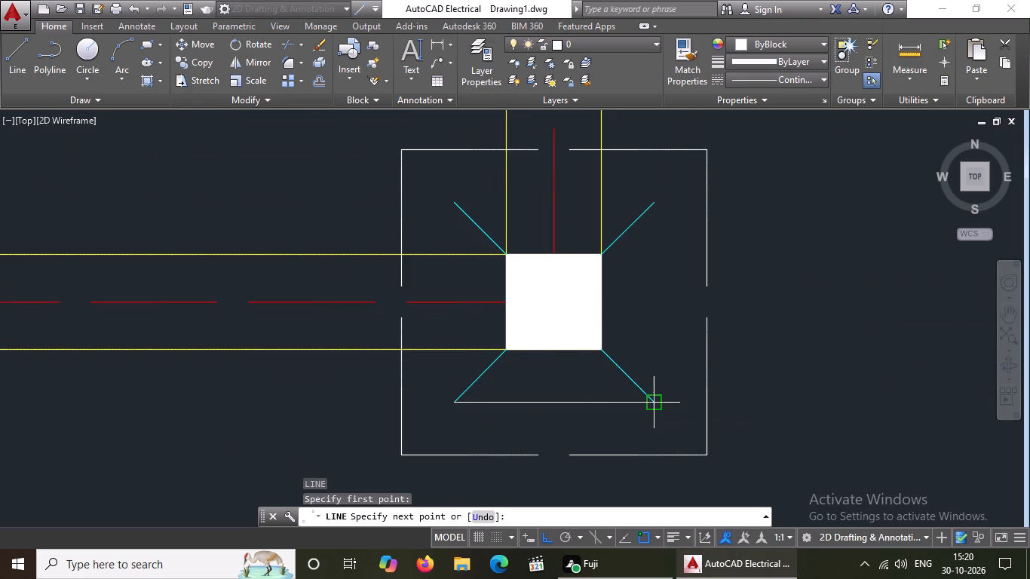
drag(652, 400, 639, 381)
click(651, 202)
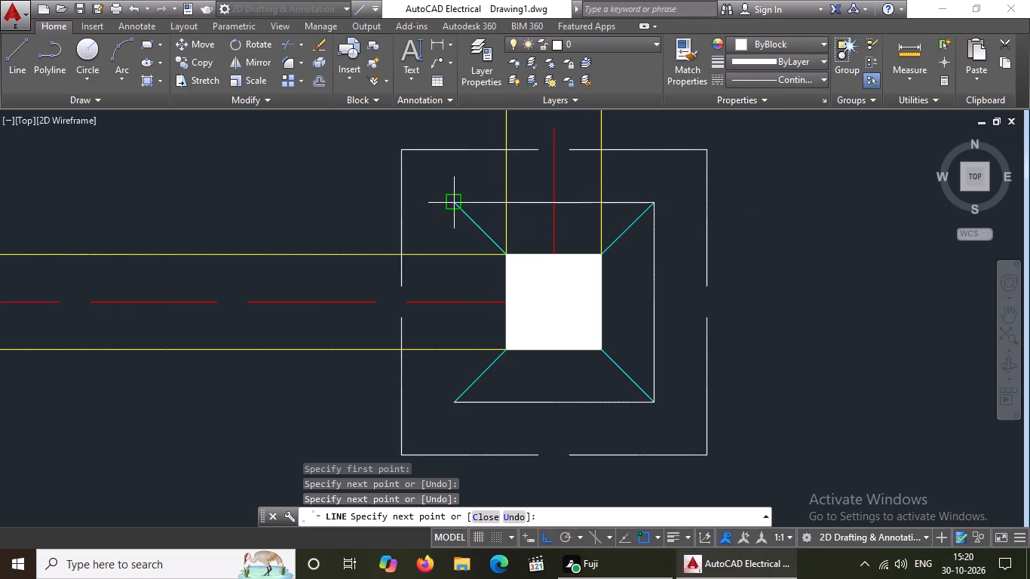
drag(455, 206, 451, 225)
click(454, 402)
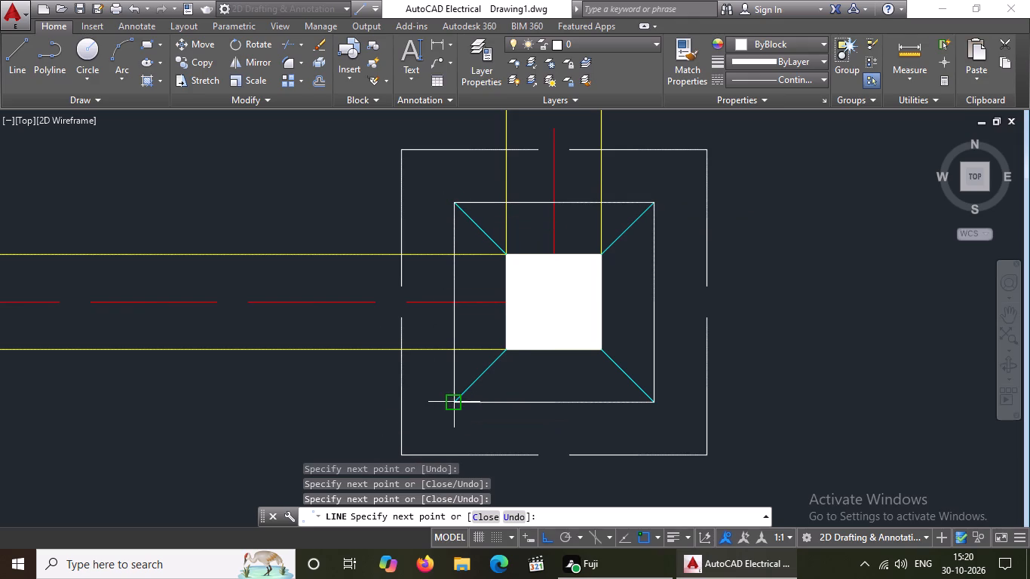
scroll(495, 374, down, 4)
key(Escape)
scroll(580, 391, down, 3)
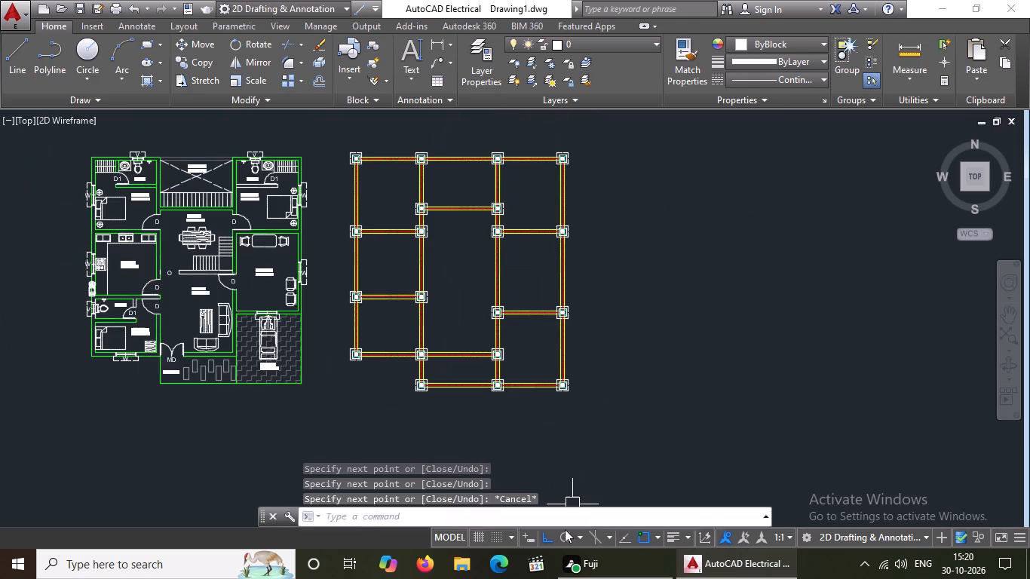